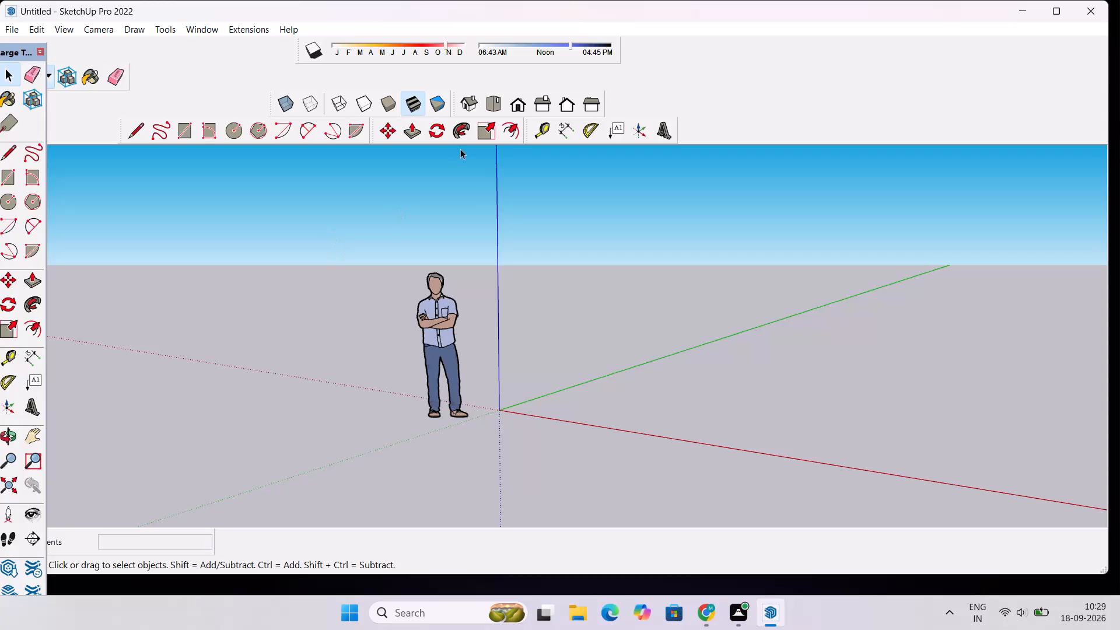
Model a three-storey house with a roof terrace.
Switch the model to the top view and frame the axes origin with open drawing space around it.
click(492, 106)
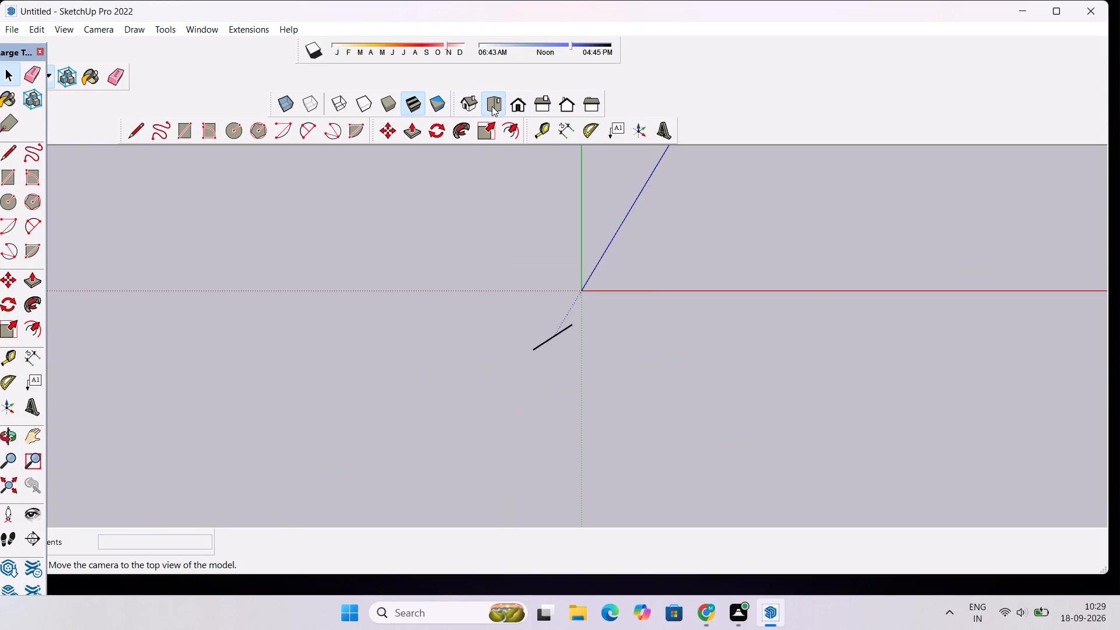
scroll(650, 232, up, 1)
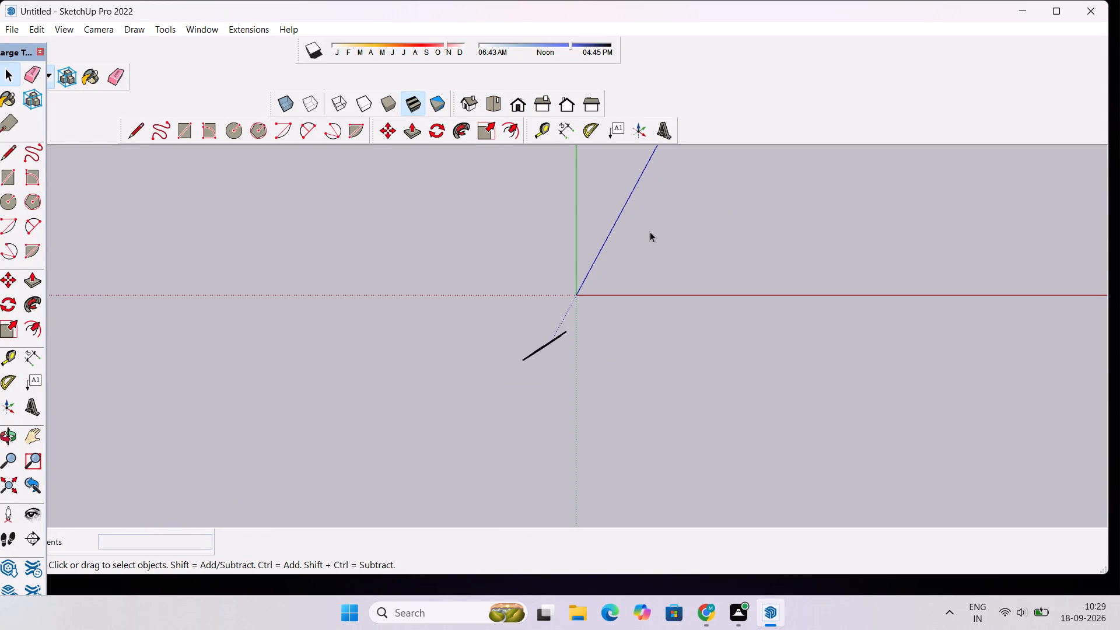
click(14, 435)
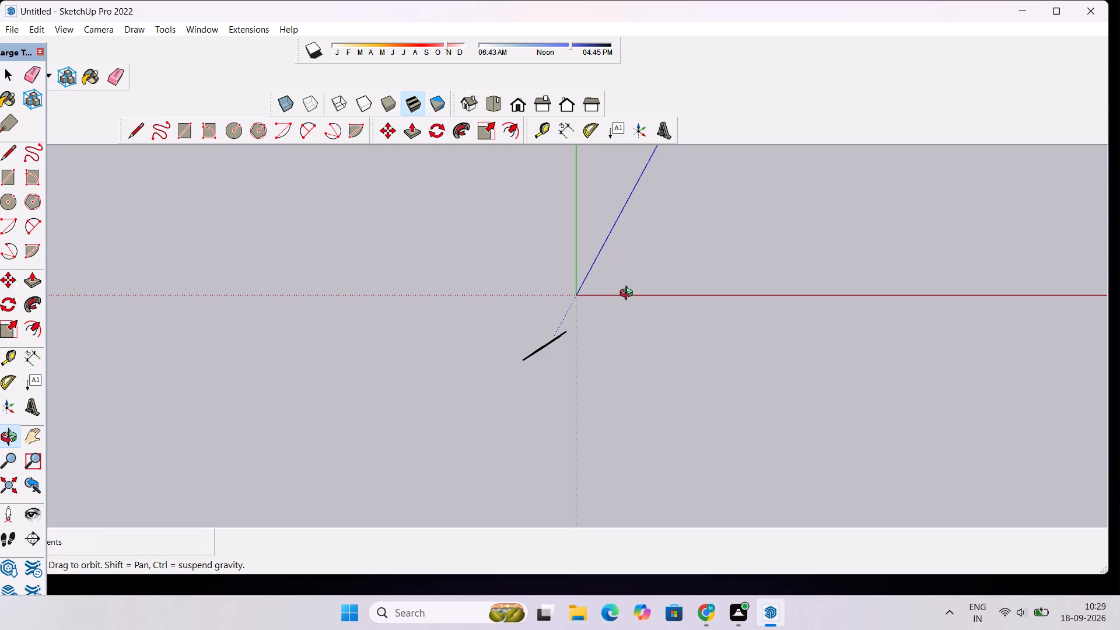
shift+drag(634, 289, 468, 422)
scroll(458, 394, down, 5)
shift+drag(544, 356, 370, 390)
scroll(331, 421, up, 6)
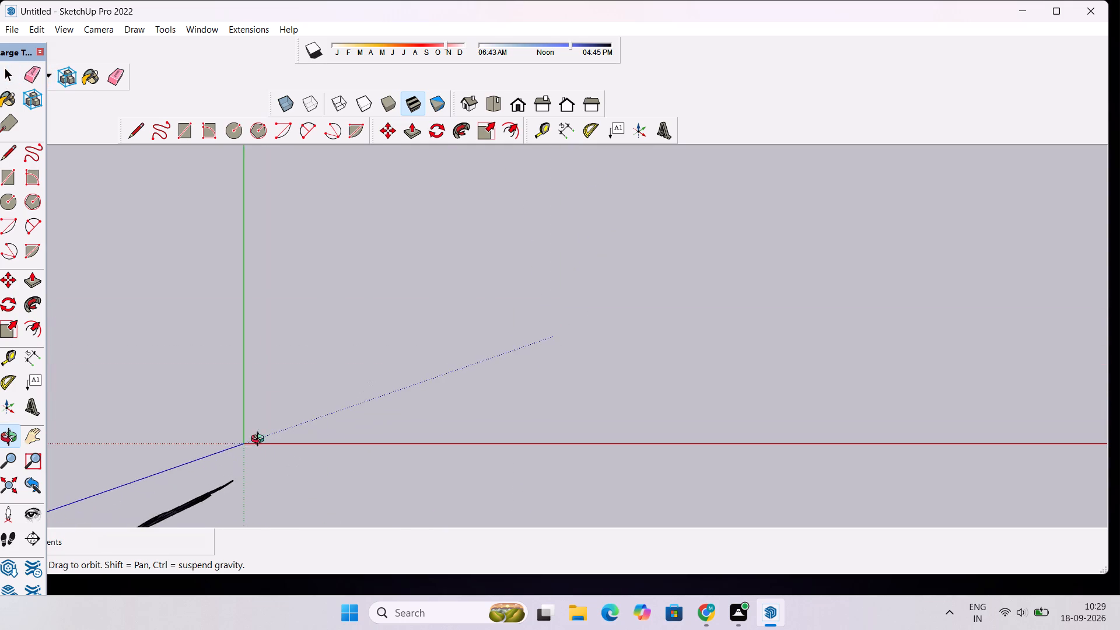
scroll(260, 440, up, 4)
shift+drag(256, 477, 282, 380)
scroll(302, 297, up, 4)
shift+drag(246, 401, 254, 345)
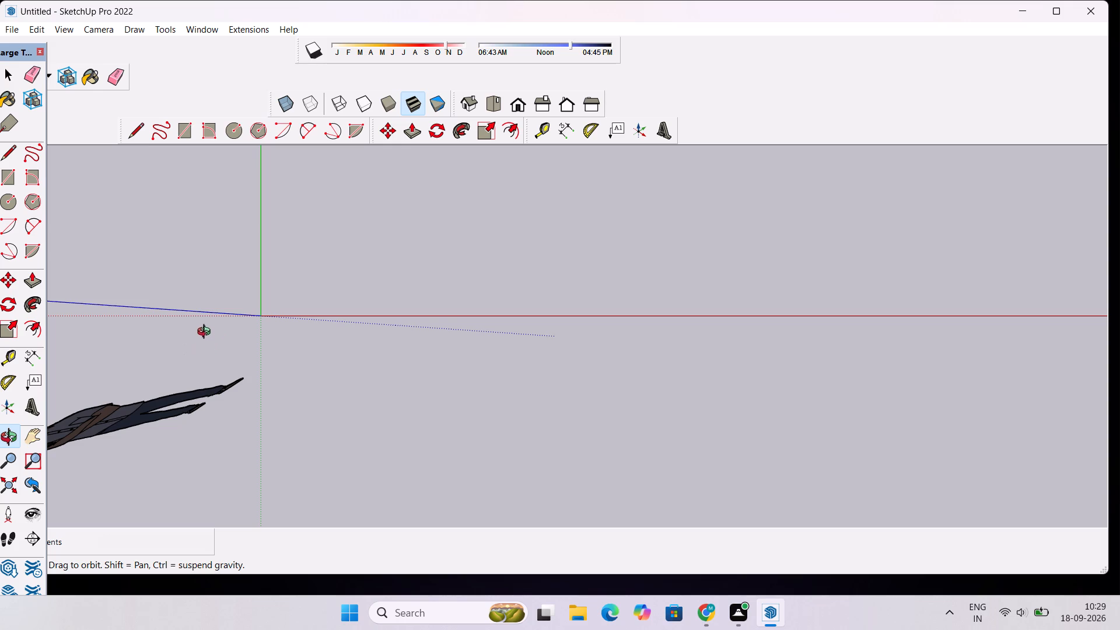
scroll(309, 265, up, 1)
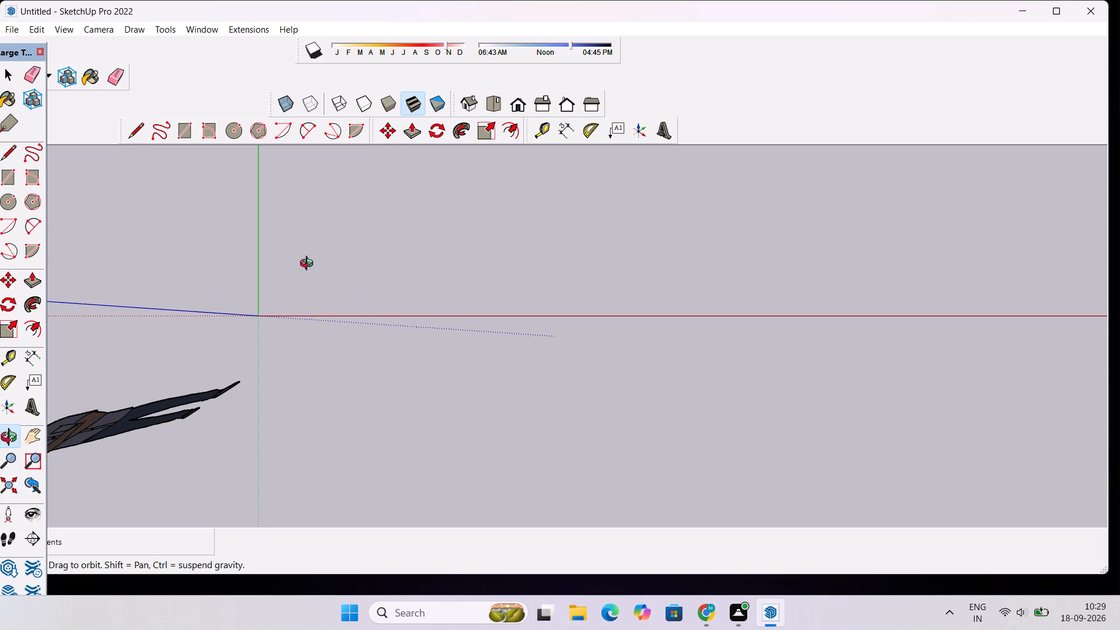
scroll(309, 265, up, 3)
scroll(289, 356, up, 3)
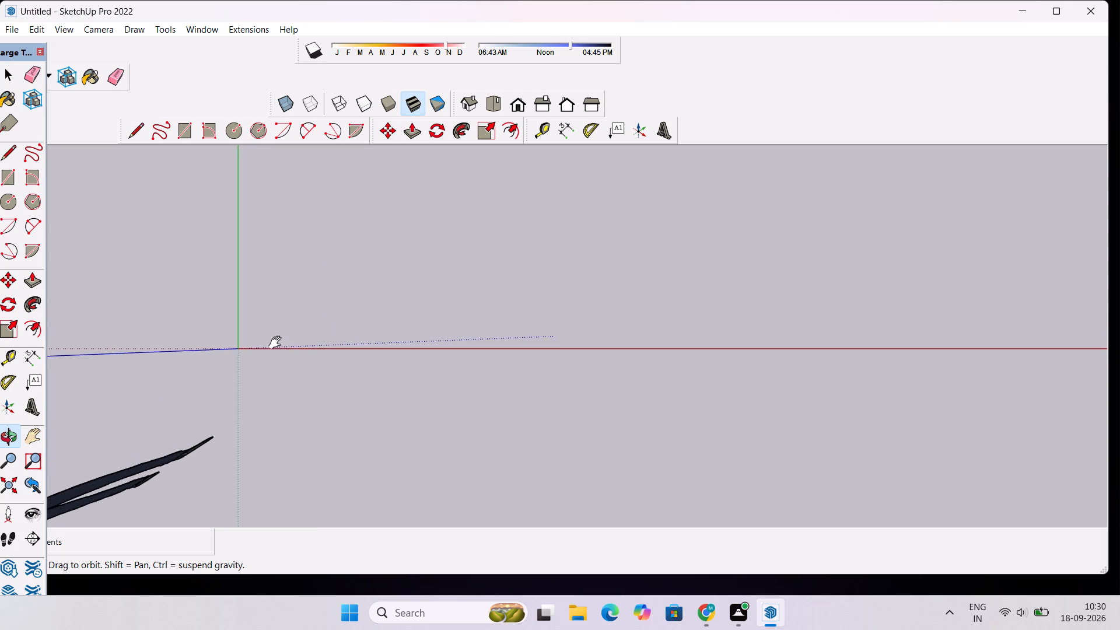
shift+drag(278, 343, 289, 369)
scroll(247, 365, up, 3)
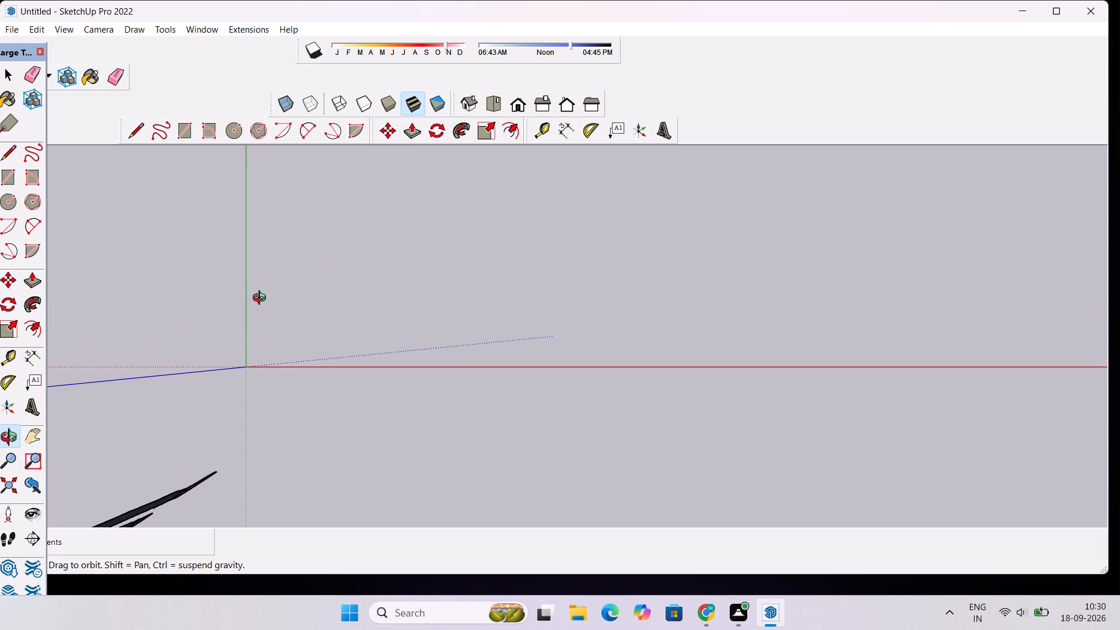
scroll(269, 294, down, 1)
scroll(248, 356, up, 2)
shift+drag(253, 366, 320, 353)
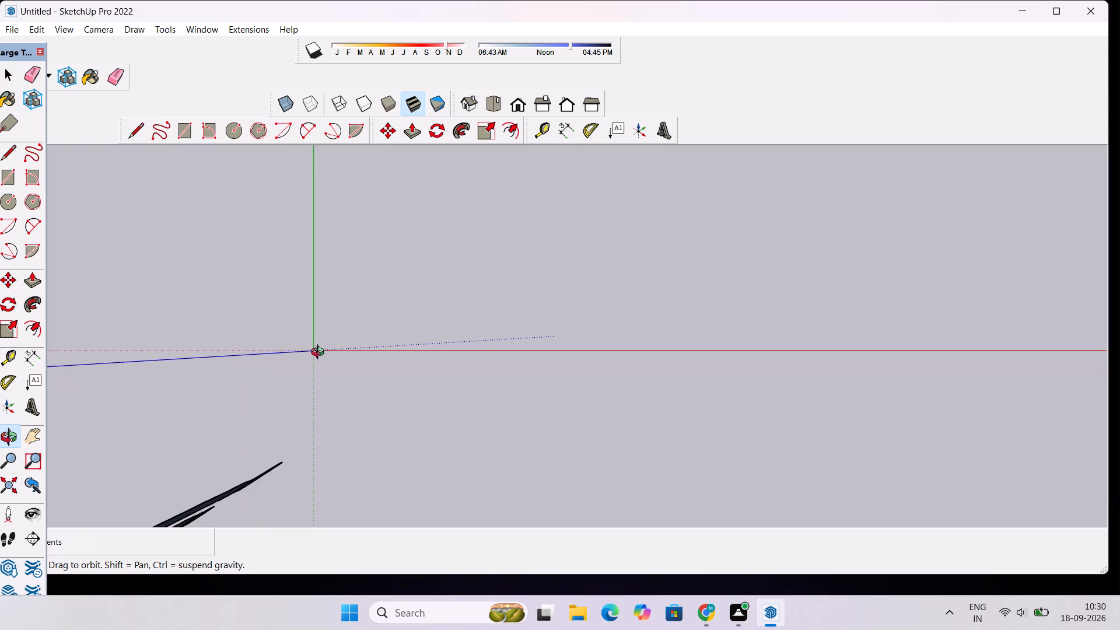
scroll(320, 353, up, 5)
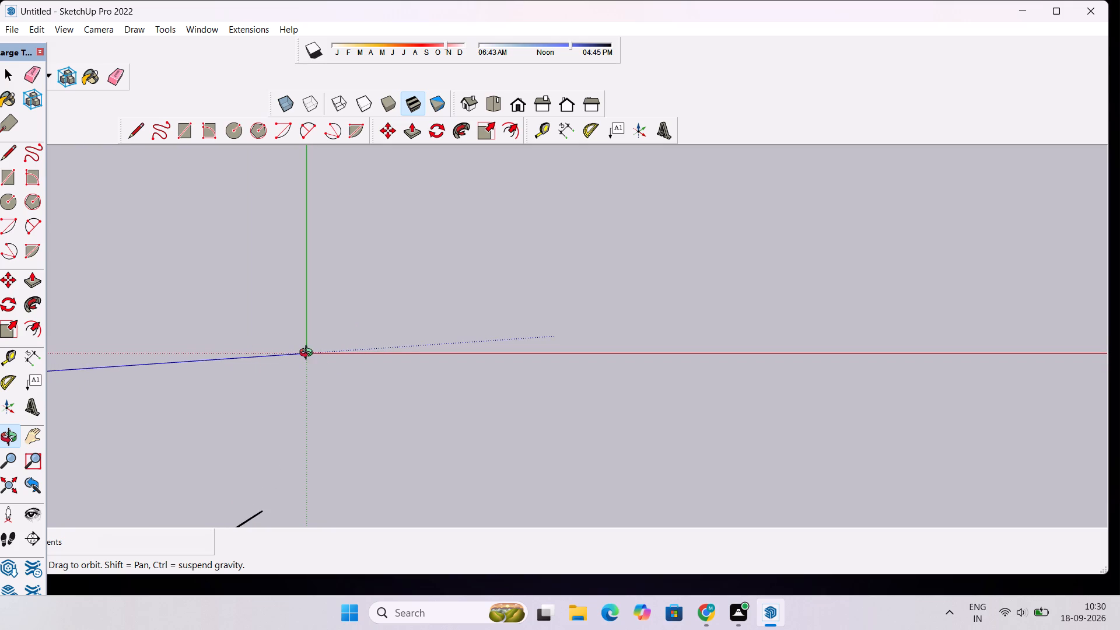
scroll(307, 352, up, 7)
scroll(328, 419, up, 5)
shift+drag(299, 322, 404, 369)
shift+drag(428, 379, 377, 383)
scroll(357, 387, down, 5)
shift+drag(356, 387, 299, 413)
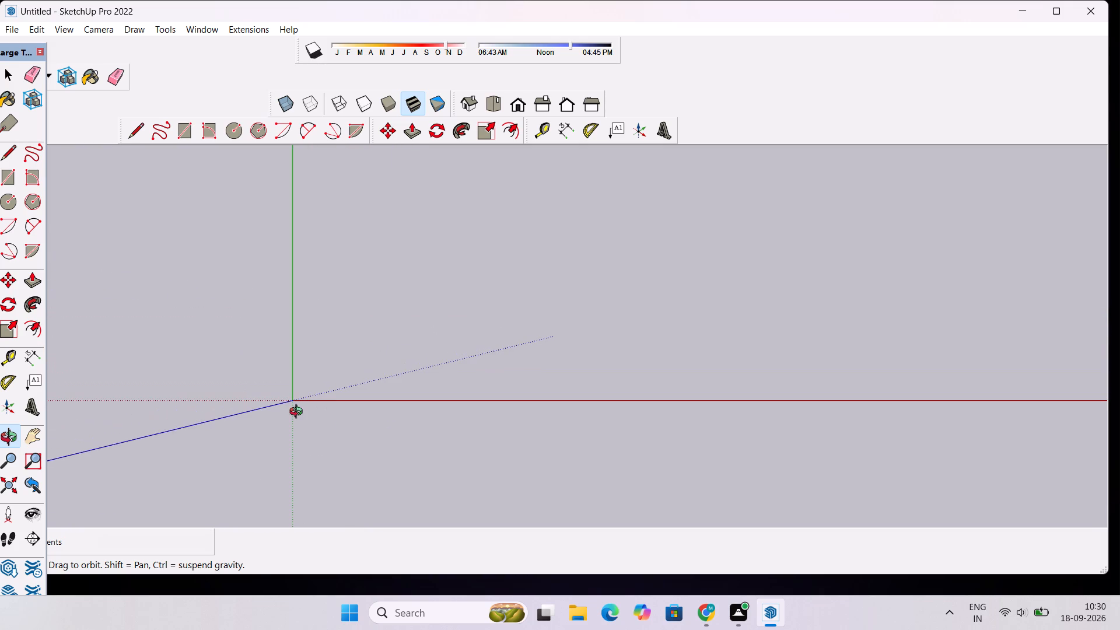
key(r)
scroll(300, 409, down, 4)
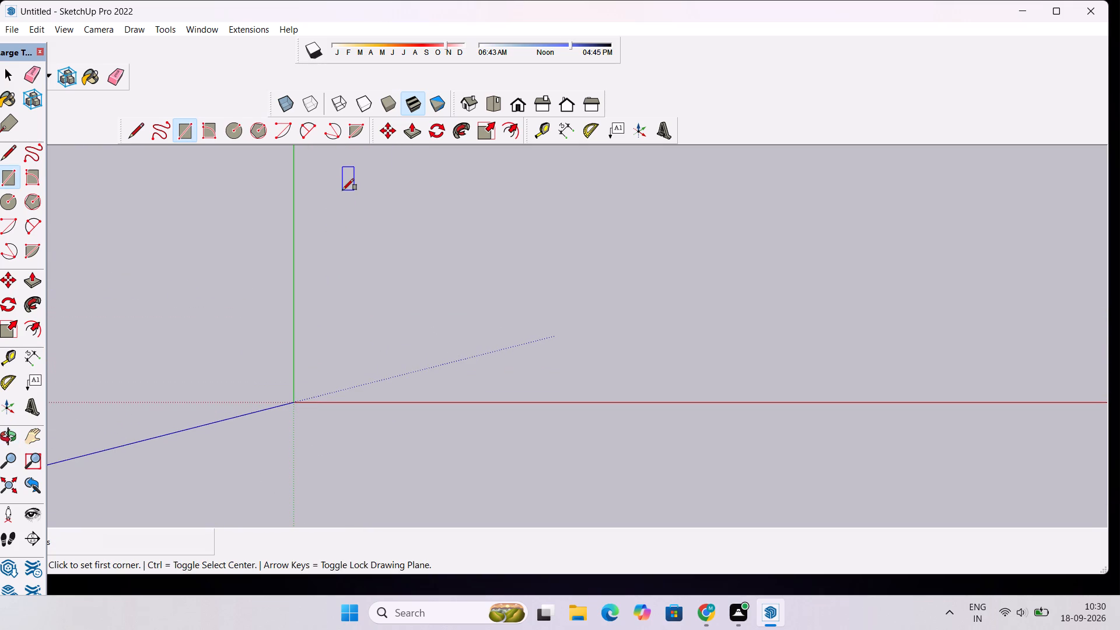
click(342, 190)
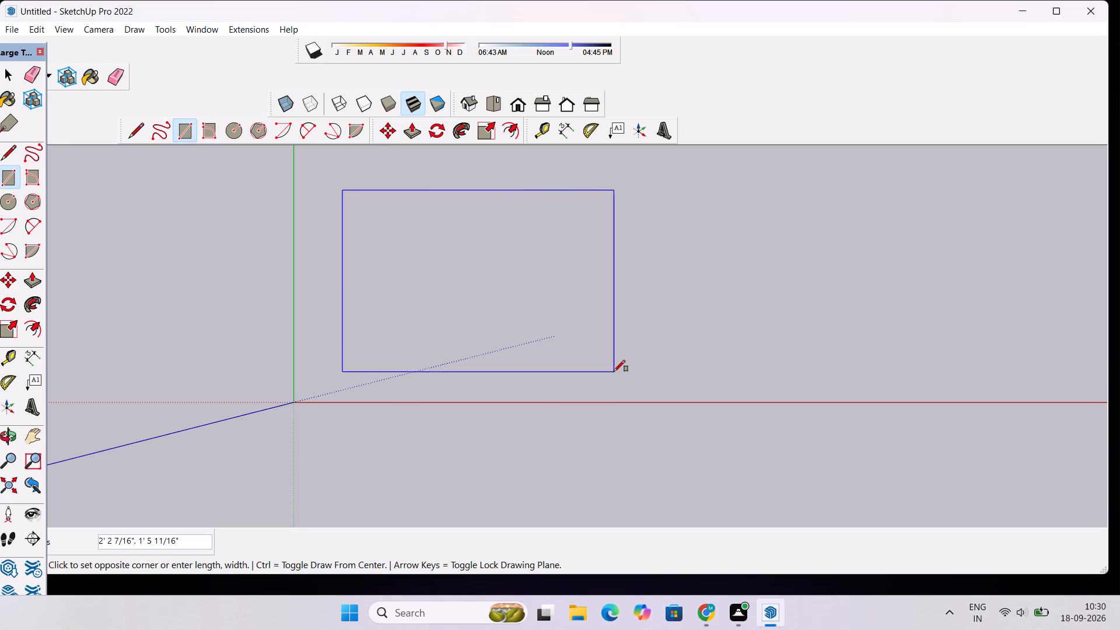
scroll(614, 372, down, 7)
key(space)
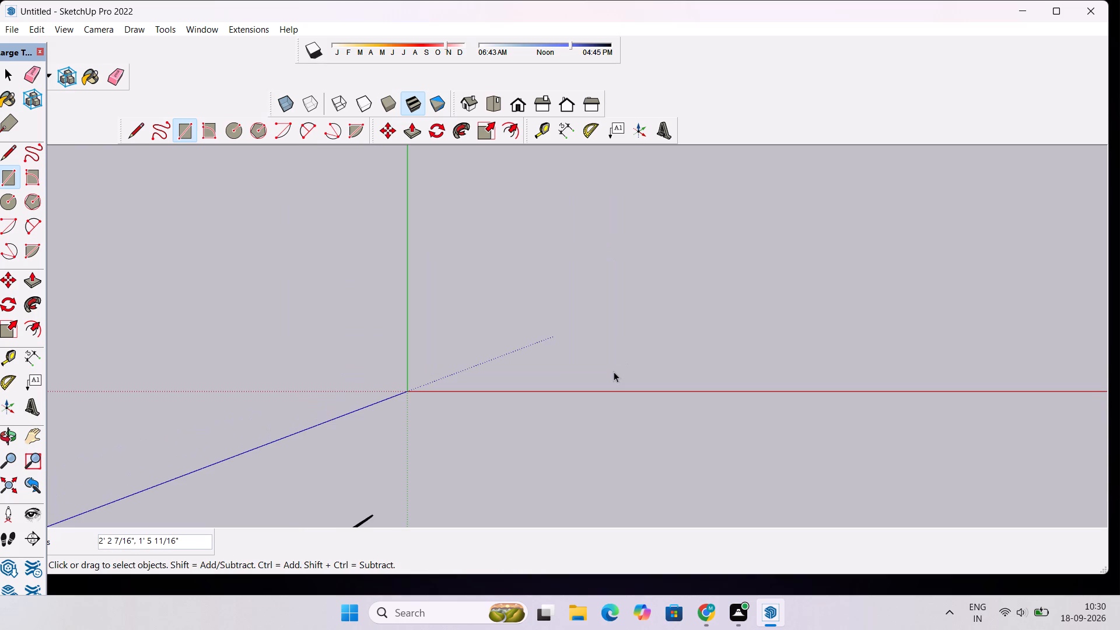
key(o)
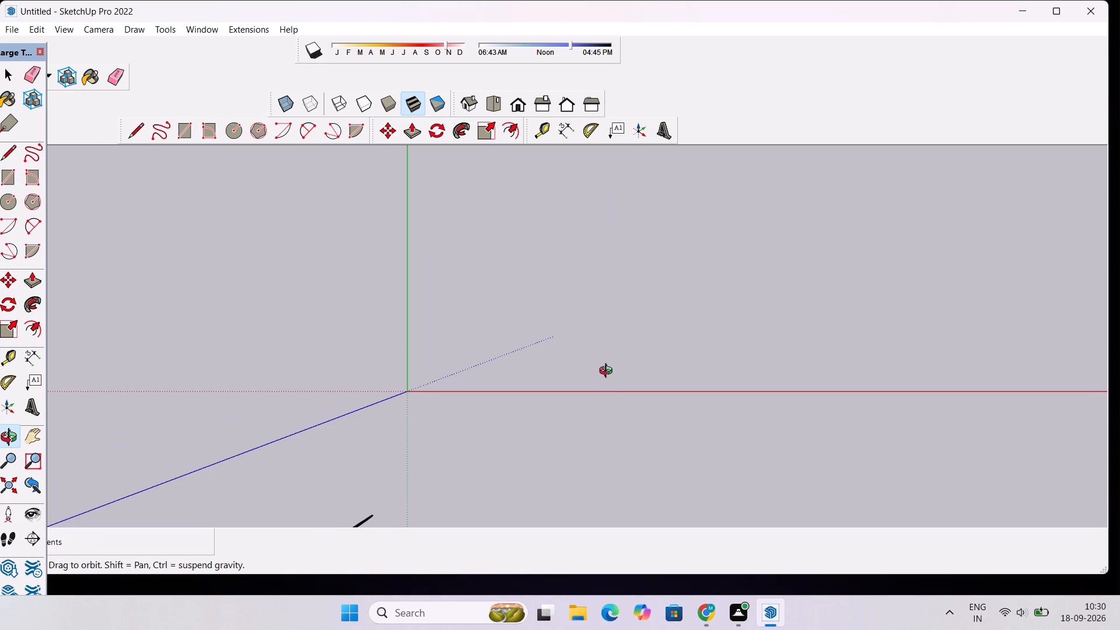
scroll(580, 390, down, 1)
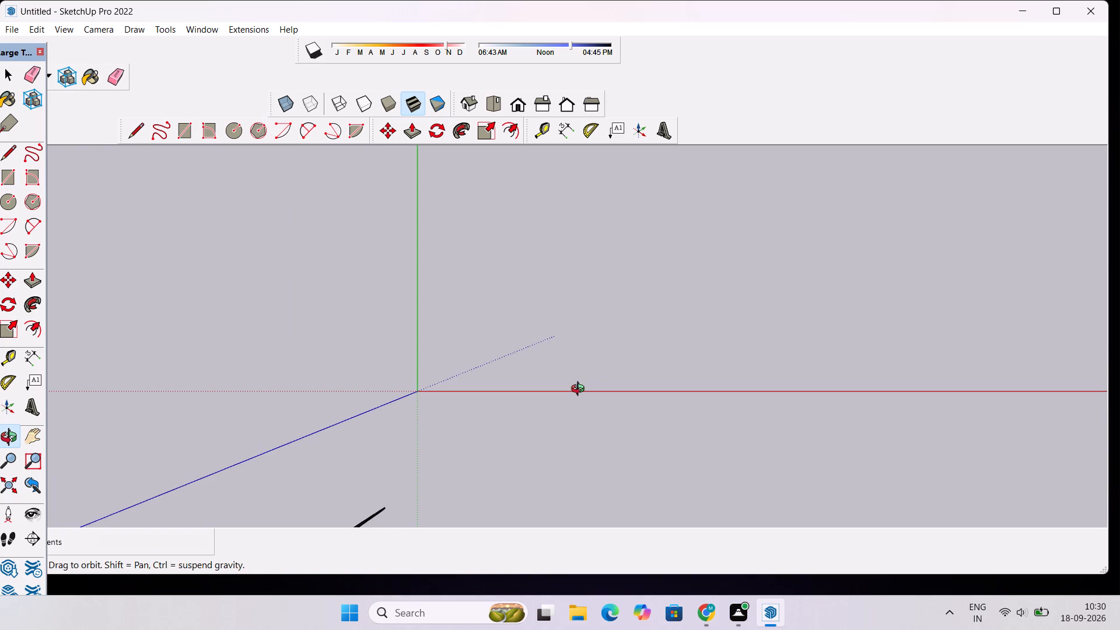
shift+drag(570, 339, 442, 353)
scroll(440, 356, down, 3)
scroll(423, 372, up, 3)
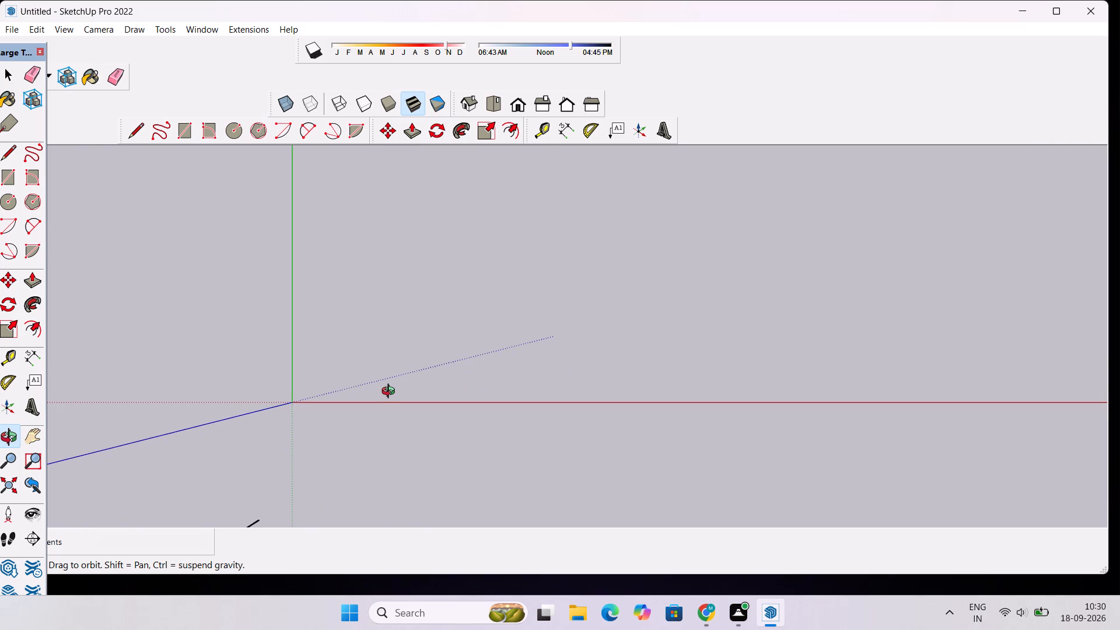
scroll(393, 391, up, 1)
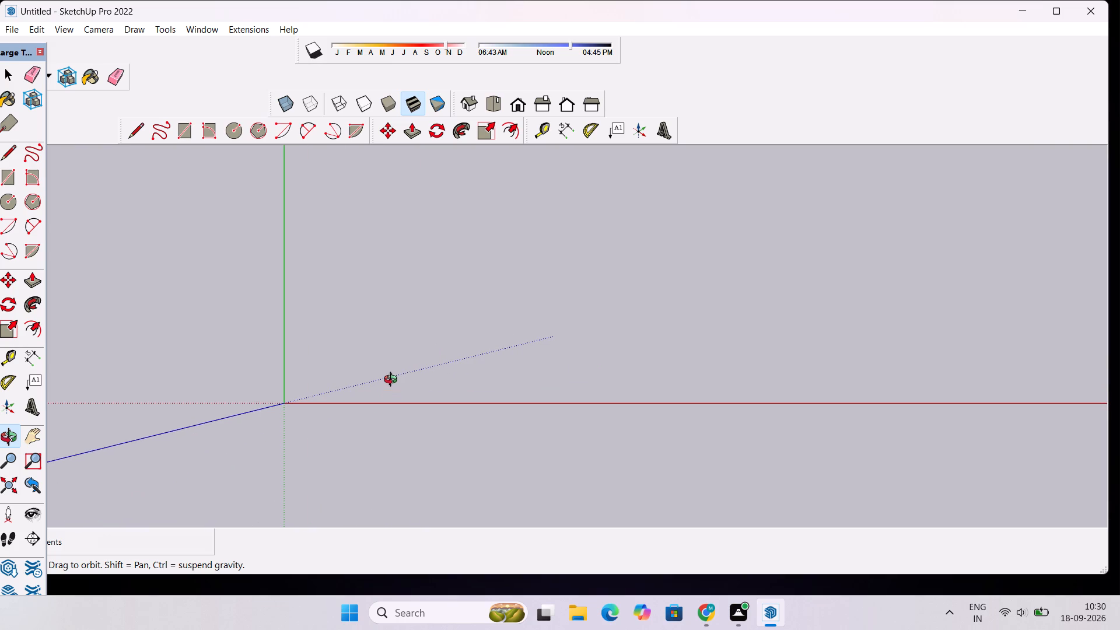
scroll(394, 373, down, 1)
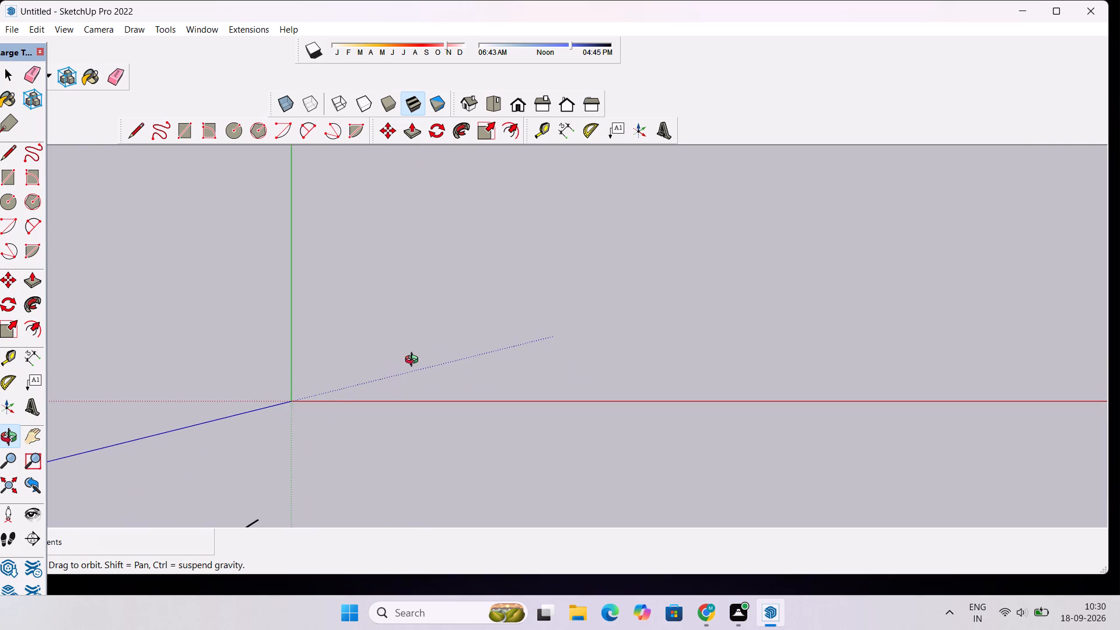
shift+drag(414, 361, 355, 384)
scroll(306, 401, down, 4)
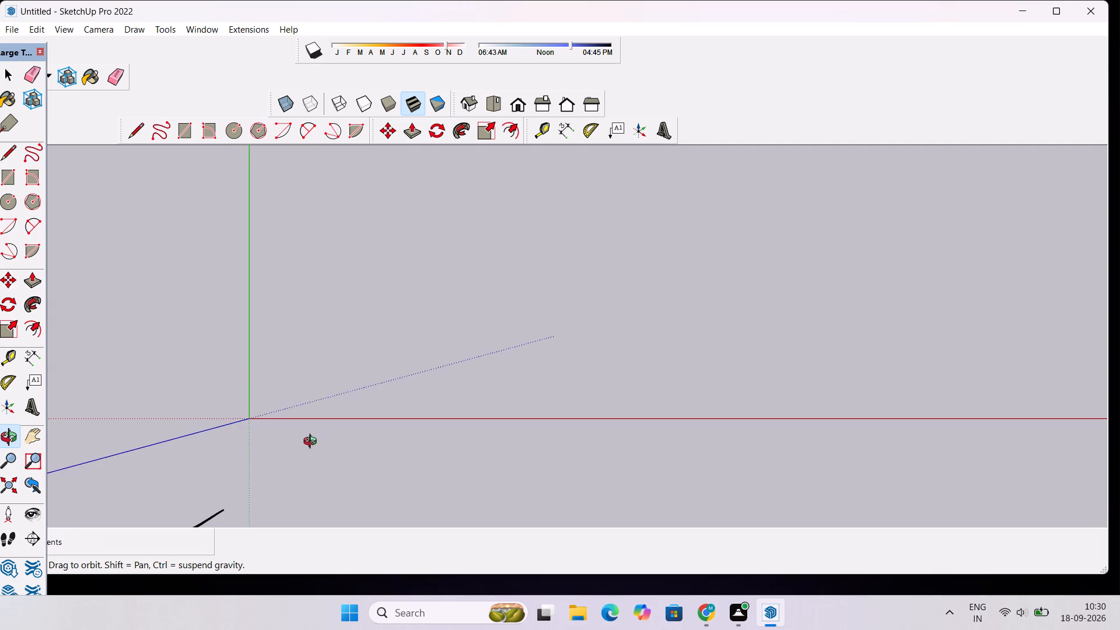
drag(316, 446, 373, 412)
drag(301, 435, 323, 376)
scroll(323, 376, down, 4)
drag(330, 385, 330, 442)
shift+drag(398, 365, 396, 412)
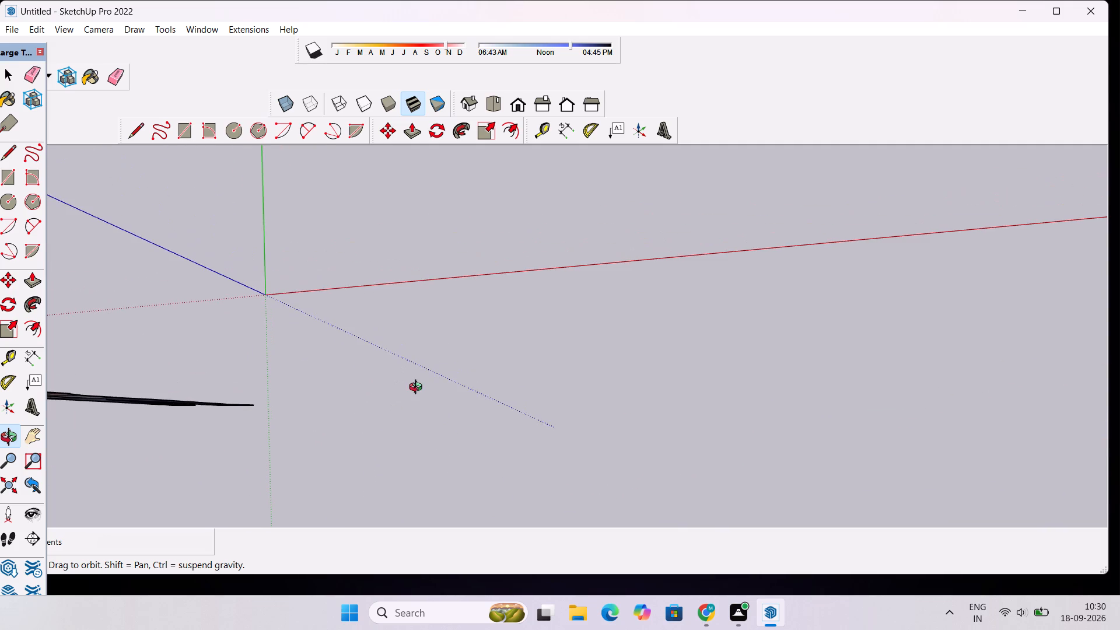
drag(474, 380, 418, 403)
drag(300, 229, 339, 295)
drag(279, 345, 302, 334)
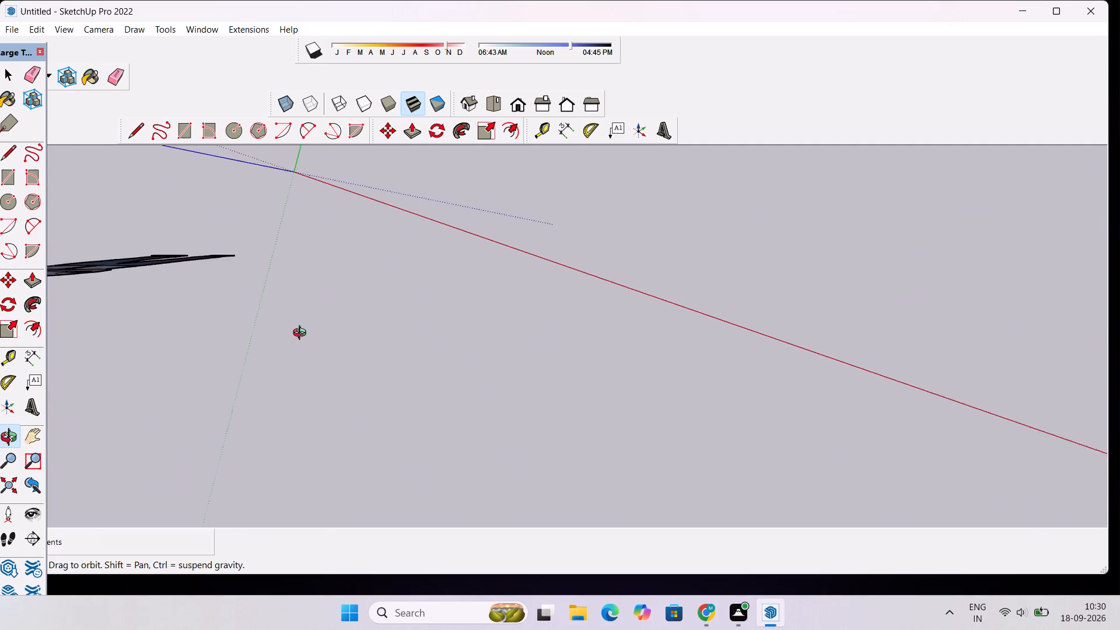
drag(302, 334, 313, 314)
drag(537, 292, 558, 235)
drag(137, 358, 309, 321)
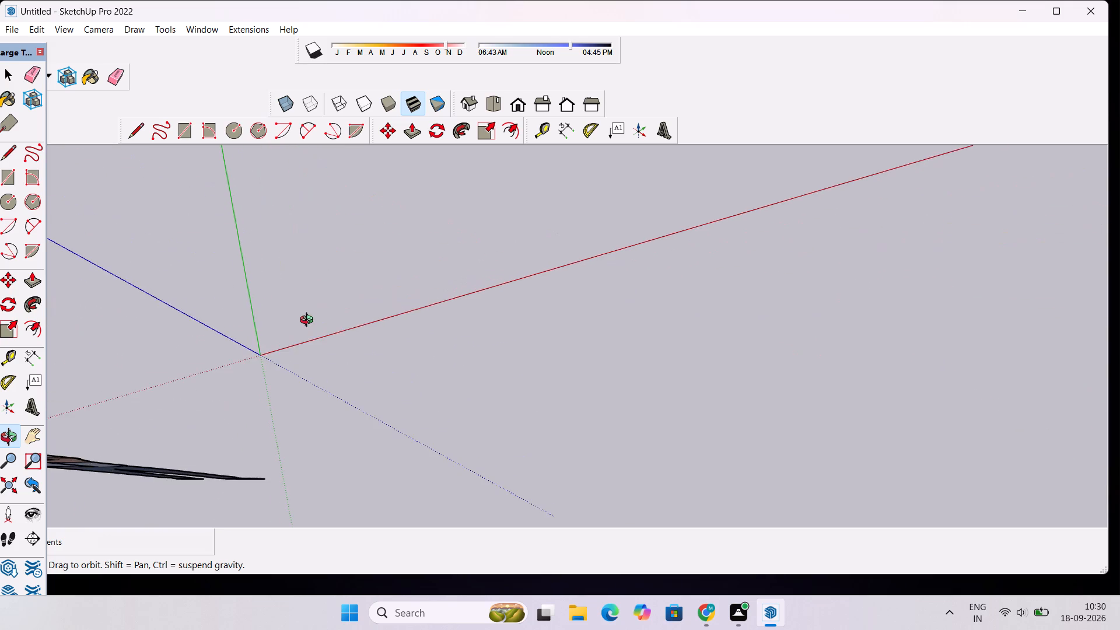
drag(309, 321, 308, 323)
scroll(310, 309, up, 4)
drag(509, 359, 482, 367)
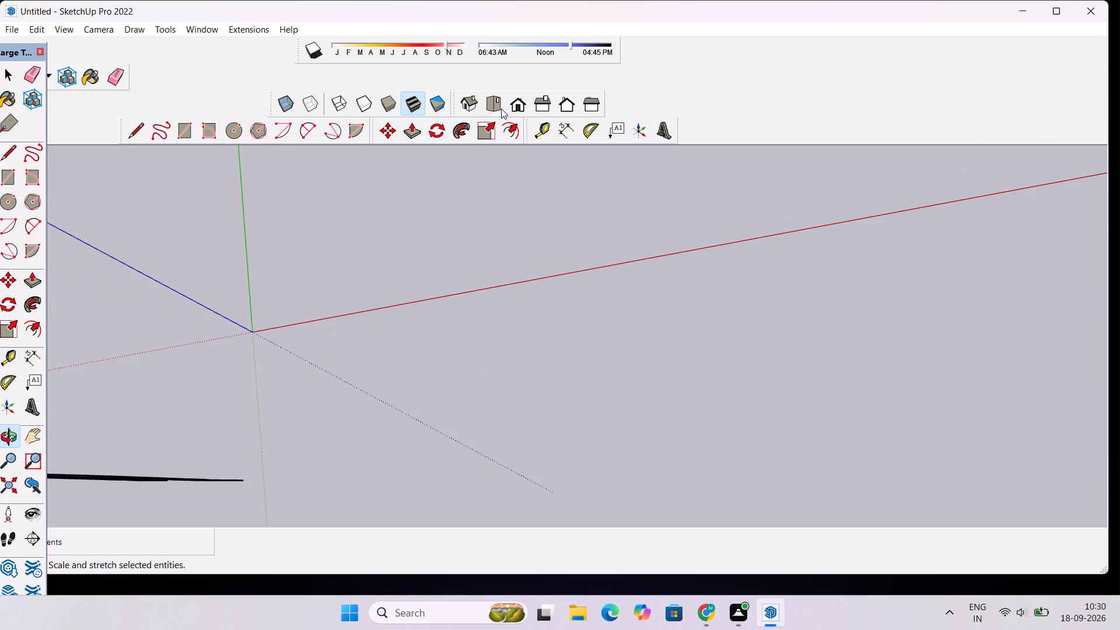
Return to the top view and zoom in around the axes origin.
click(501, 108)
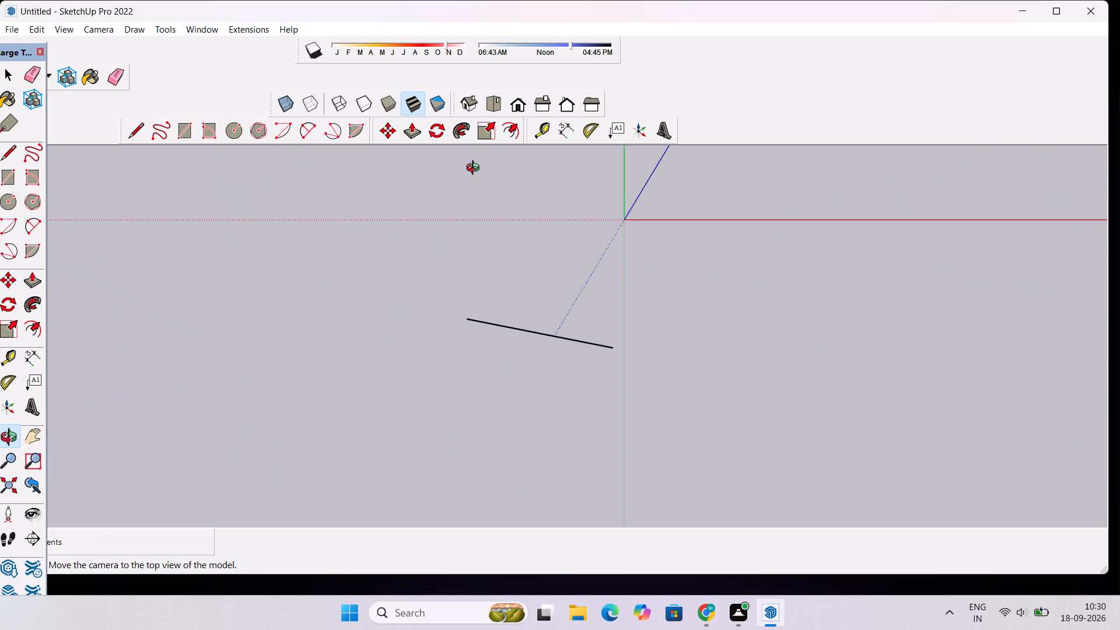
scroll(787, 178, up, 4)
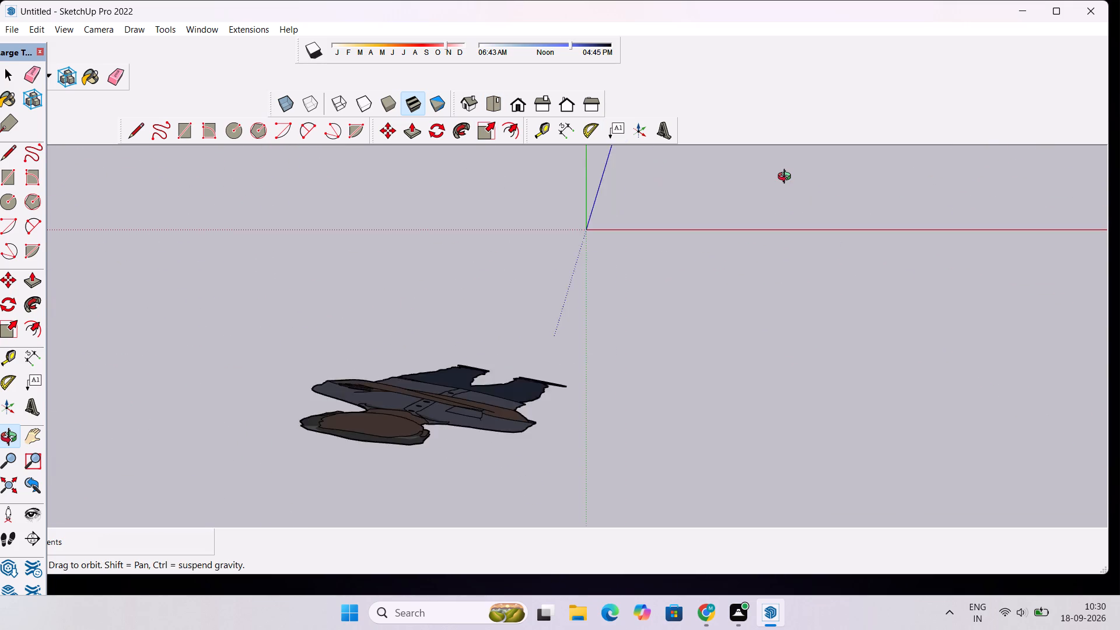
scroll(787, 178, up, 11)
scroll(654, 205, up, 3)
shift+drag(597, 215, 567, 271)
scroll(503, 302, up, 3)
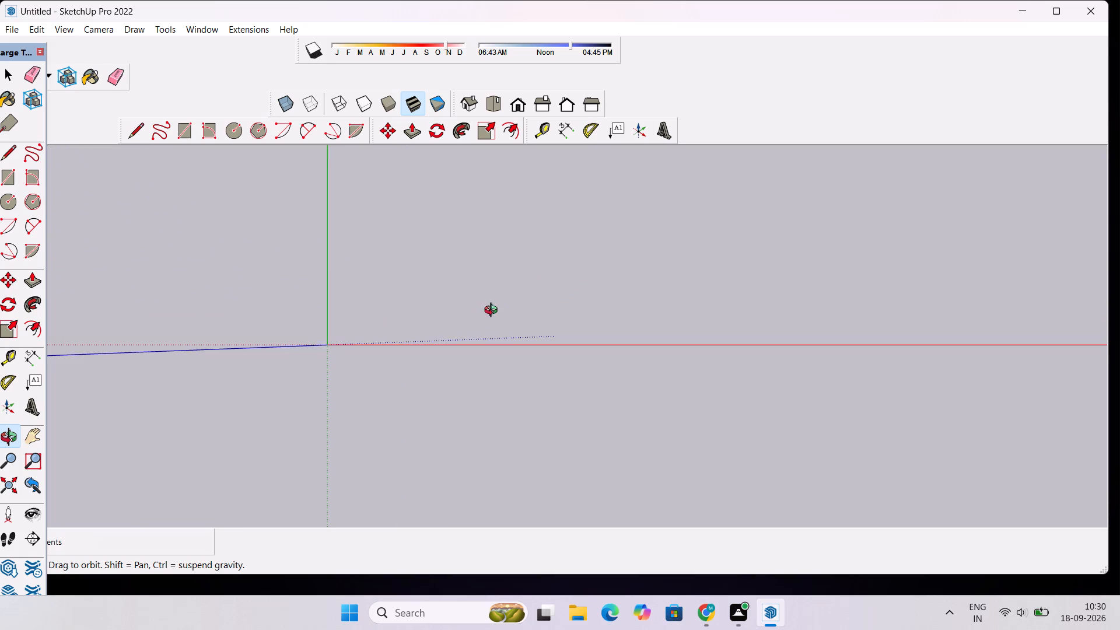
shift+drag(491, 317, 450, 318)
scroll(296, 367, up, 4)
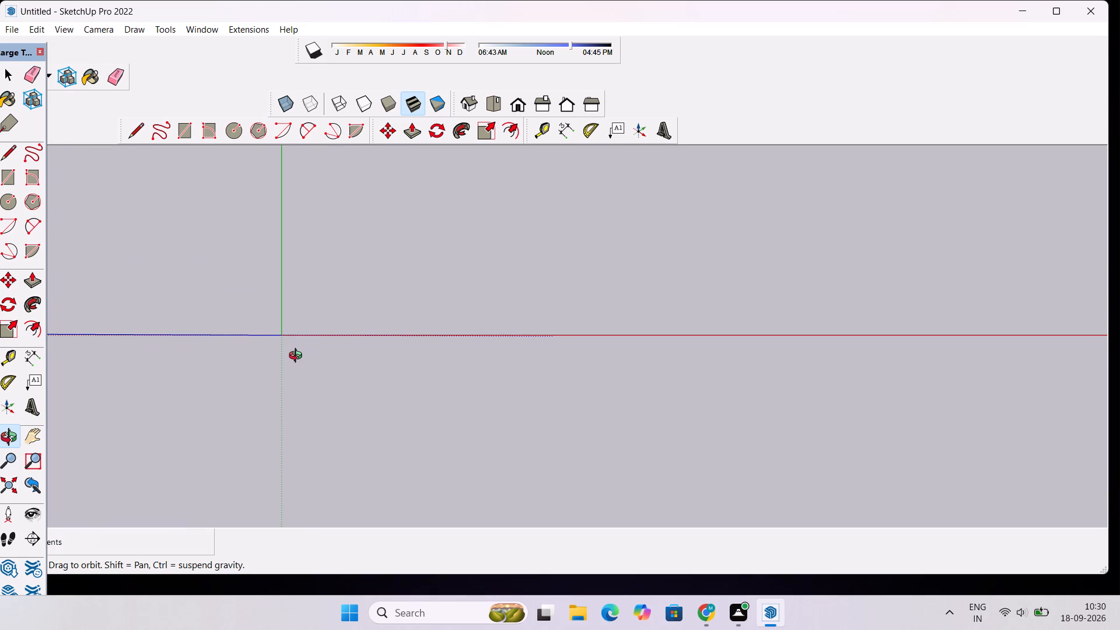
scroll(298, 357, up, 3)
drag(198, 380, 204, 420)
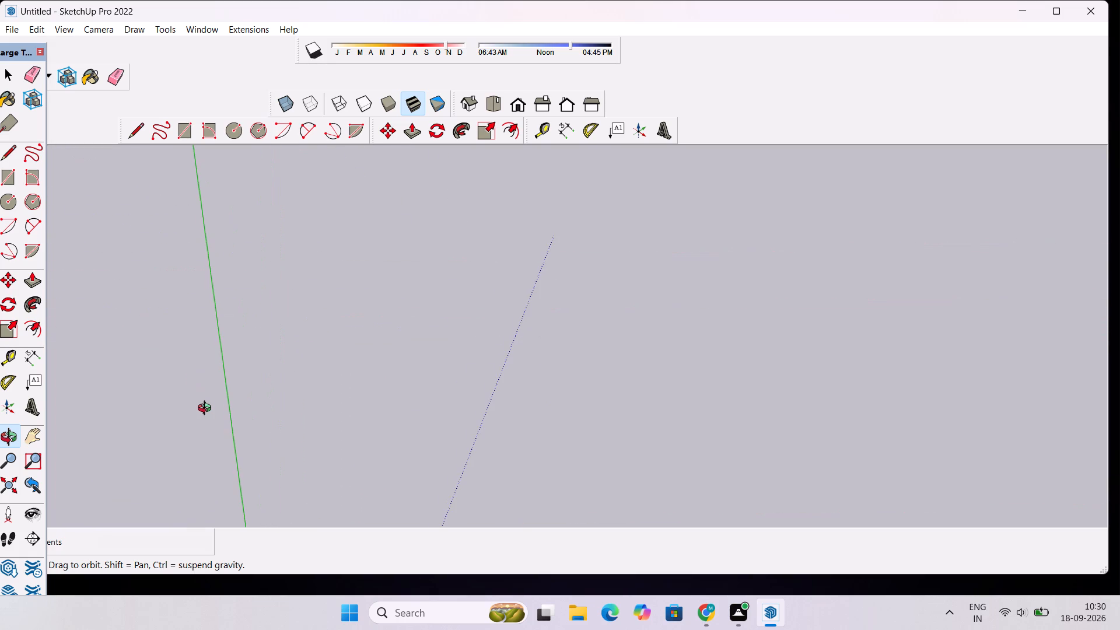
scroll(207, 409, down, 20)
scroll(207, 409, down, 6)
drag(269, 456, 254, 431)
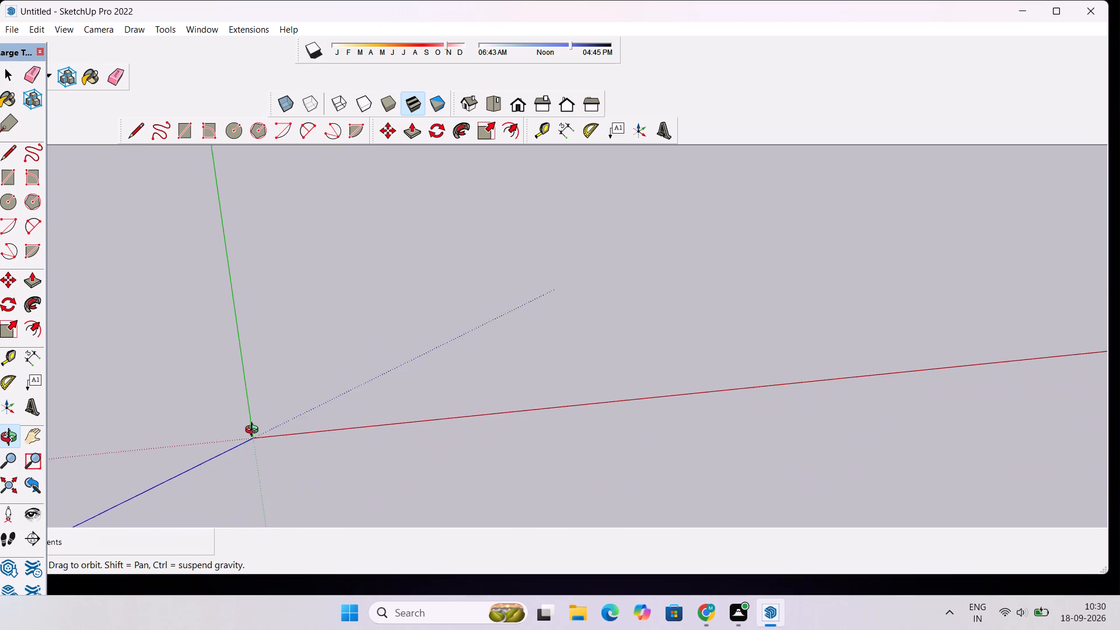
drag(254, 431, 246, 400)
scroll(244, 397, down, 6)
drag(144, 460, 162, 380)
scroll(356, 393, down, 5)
Restore the top view and frame the axes origin, leaving drawing space along the positive red and green axes.
click(489, 108)
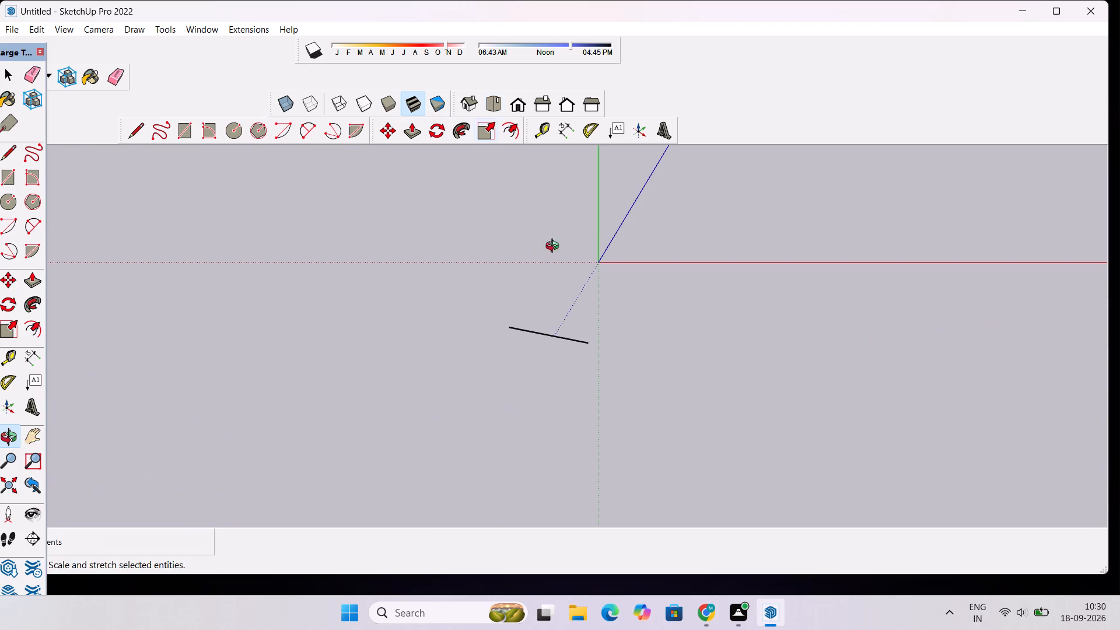
scroll(647, 233, up, 20)
scroll(647, 233, up, 1)
shift+drag(601, 285, 542, 317)
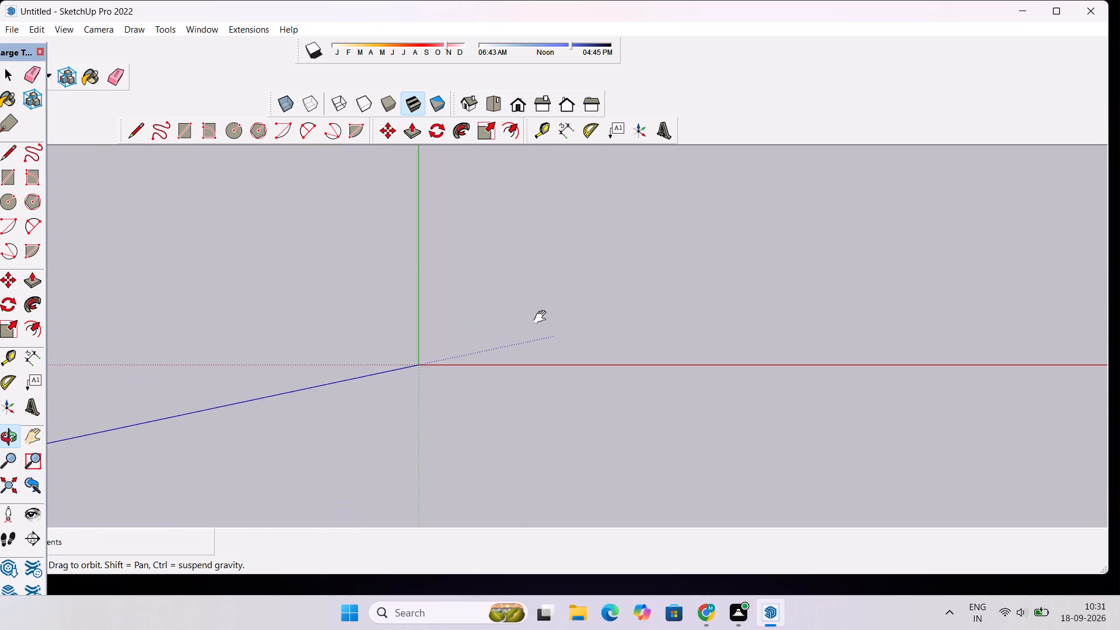
shift+drag(542, 317, 502, 331)
scroll(480, 333, down, 4)
scroll(479, 346, up, 4)
shift+drag(492, 332, 394, 353)
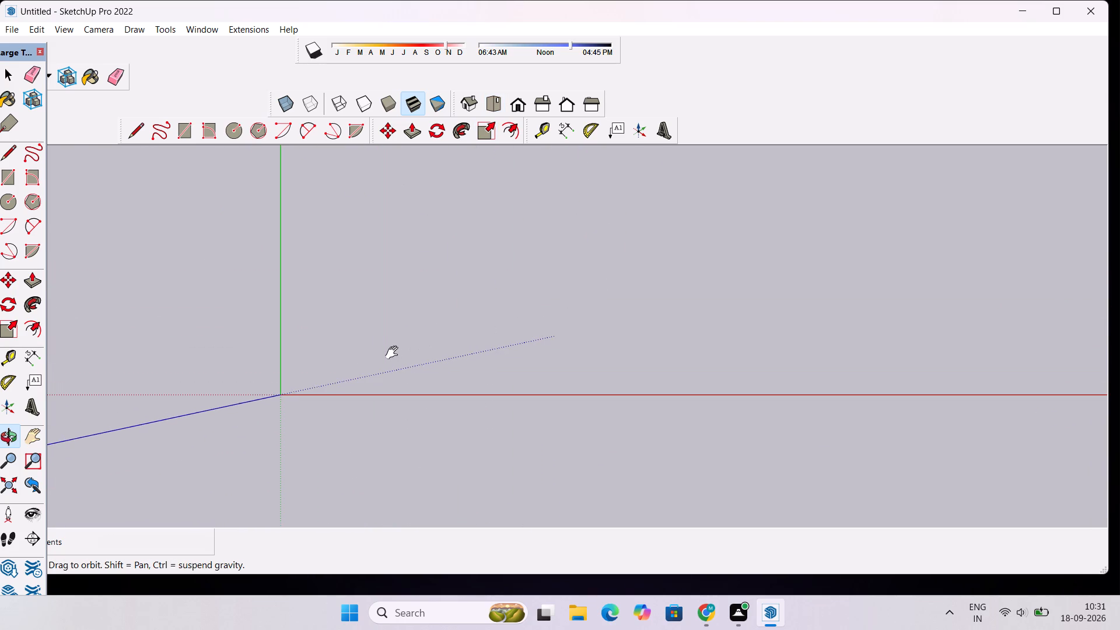
shift+scroll(394, 353, up, 1)
shift+drag(370, 388, 384, 380)
shift+scroll(384, 380, down, 7)
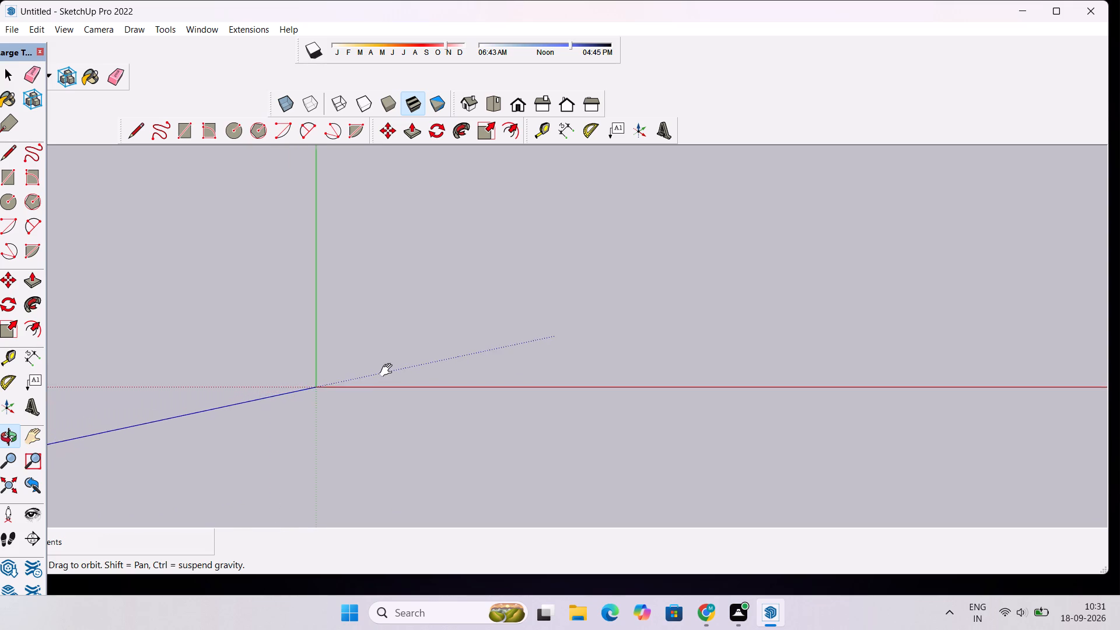
shift+scroll(388, 370, down, 3)
shift+scroll(390, 371, up, 3)
shift+drag(377, 394, 382, 393)
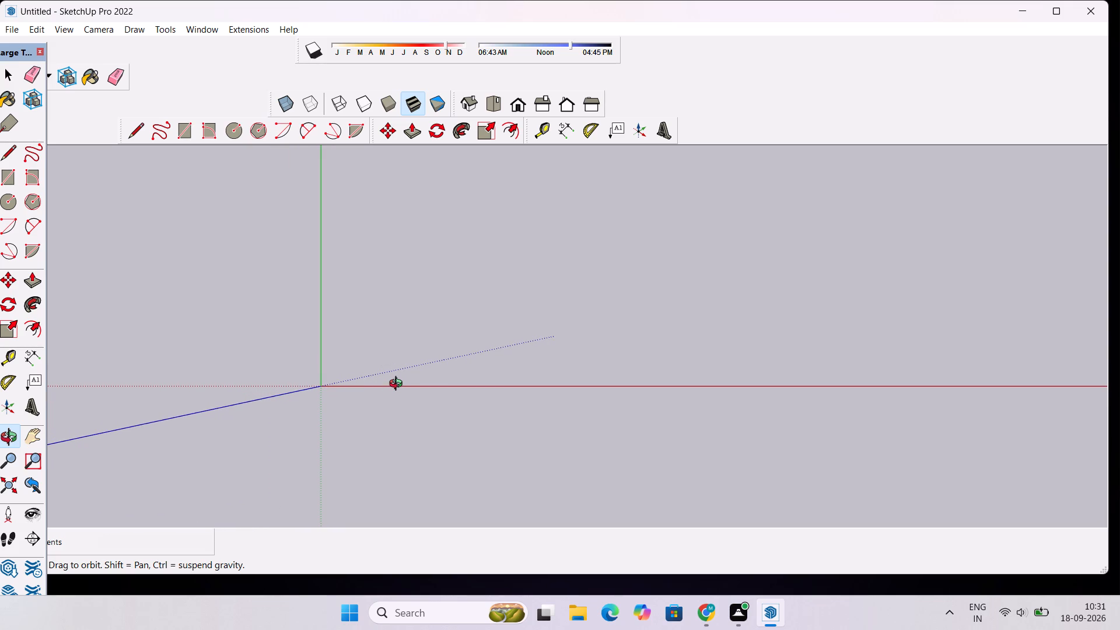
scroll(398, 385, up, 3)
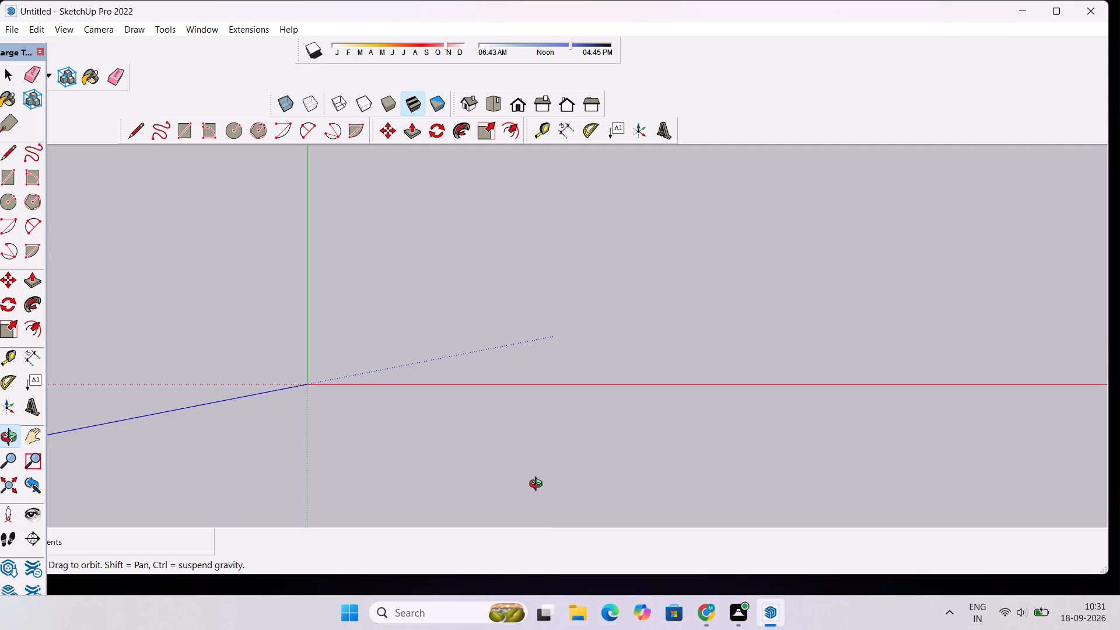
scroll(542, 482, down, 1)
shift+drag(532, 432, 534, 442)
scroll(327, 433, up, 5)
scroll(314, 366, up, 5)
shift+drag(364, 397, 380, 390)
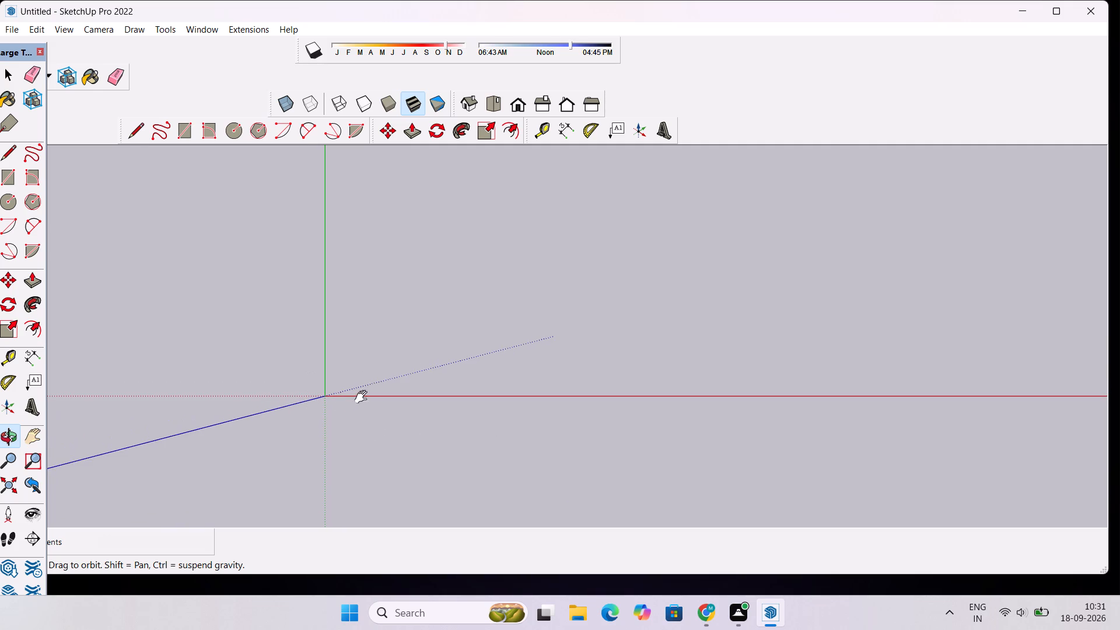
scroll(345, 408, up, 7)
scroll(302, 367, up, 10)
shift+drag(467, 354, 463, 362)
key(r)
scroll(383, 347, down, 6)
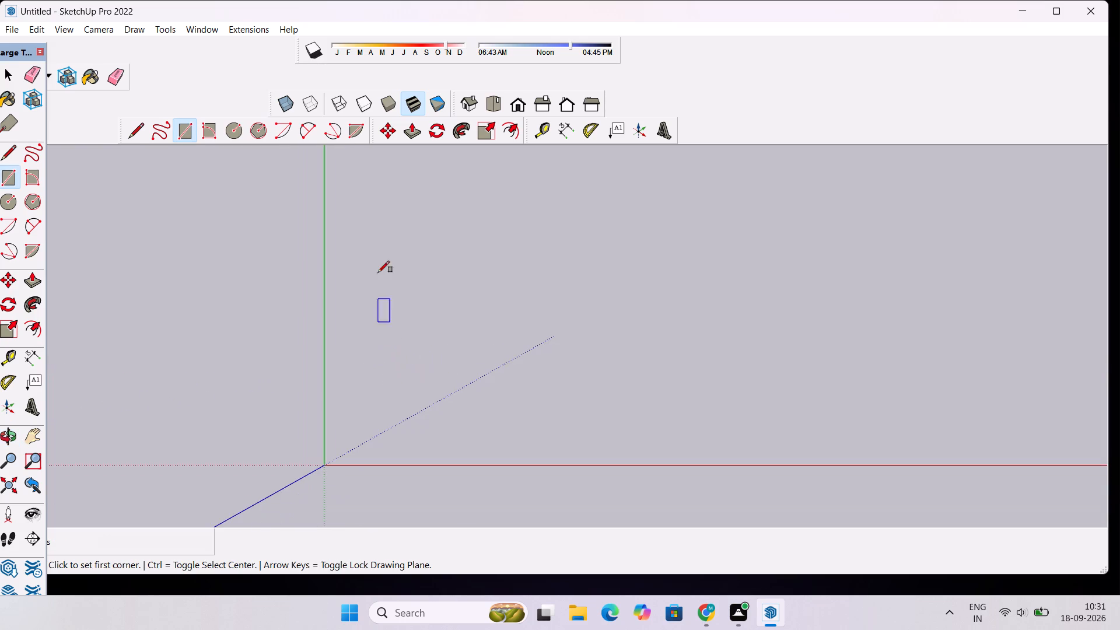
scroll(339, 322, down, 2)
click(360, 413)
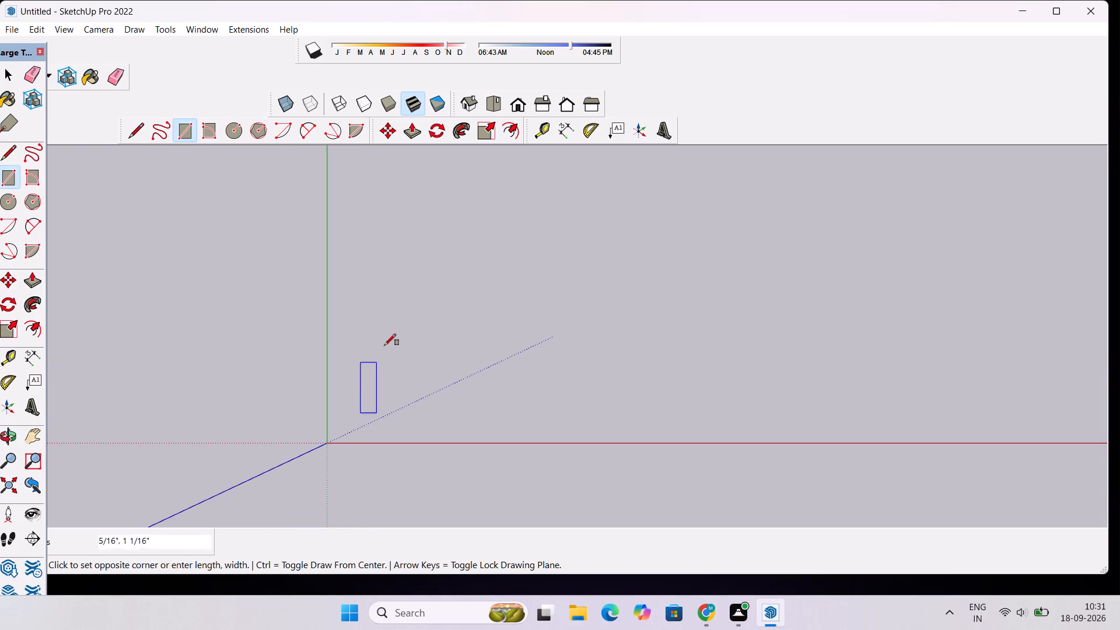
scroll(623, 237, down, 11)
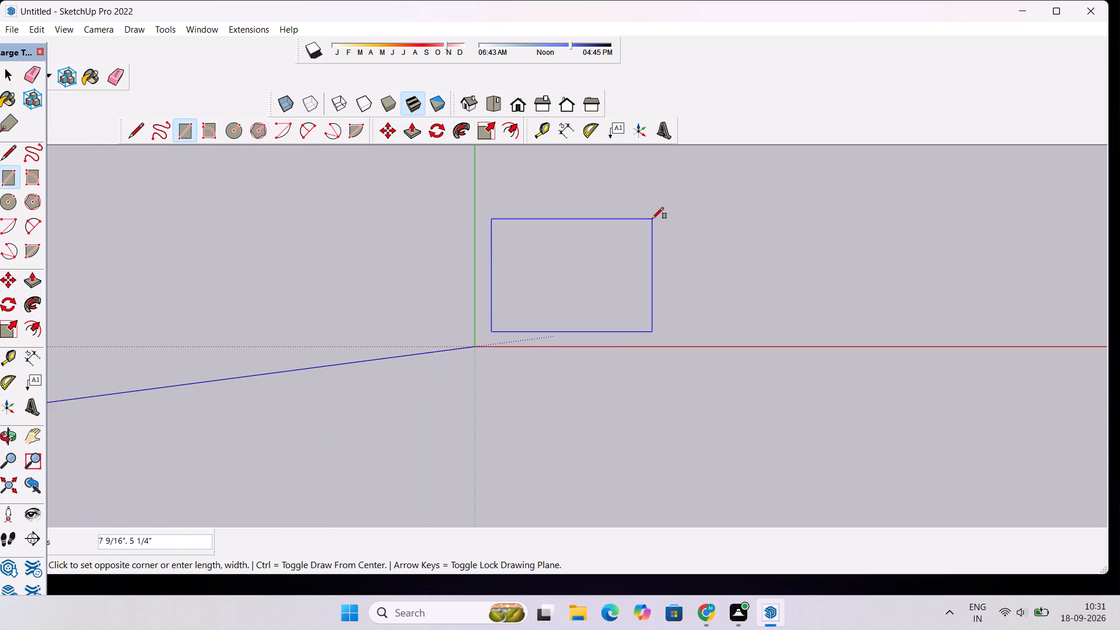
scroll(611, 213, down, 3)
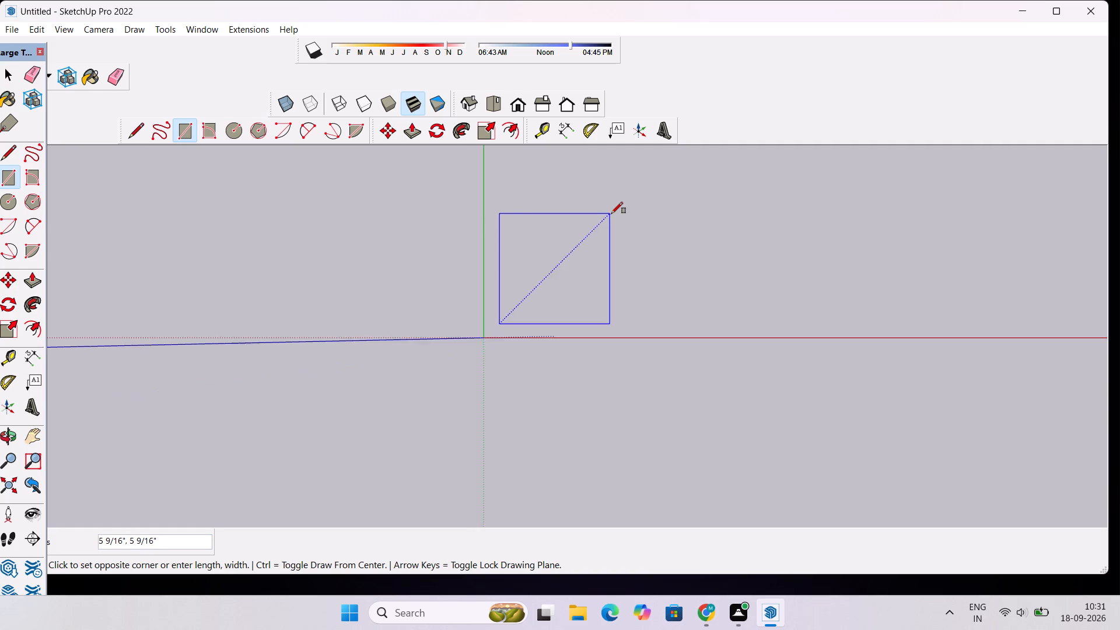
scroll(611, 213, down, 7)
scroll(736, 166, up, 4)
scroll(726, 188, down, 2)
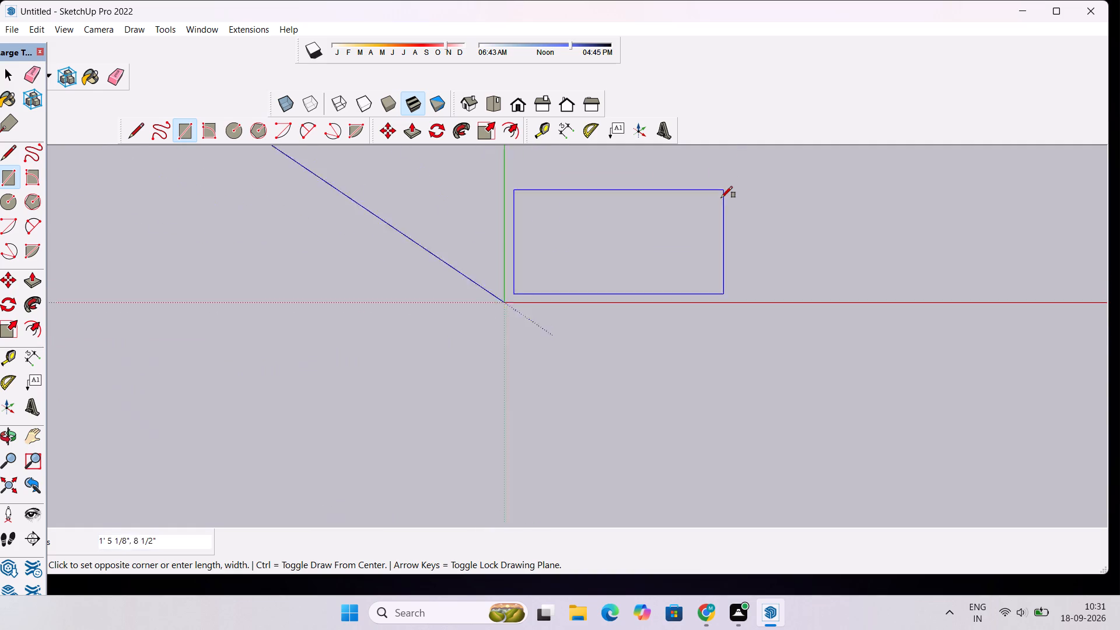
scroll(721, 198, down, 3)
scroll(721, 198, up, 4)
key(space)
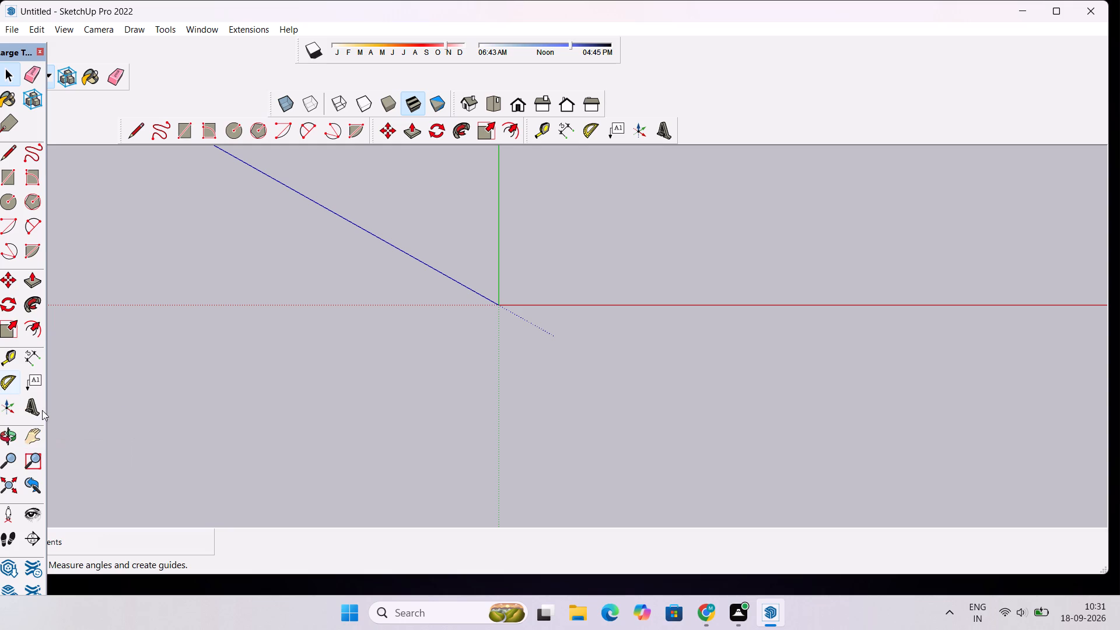
Widen the top view around the axes origin and scale figure, leaving open drawing space along the positive red and green axes.
click(35, 436)
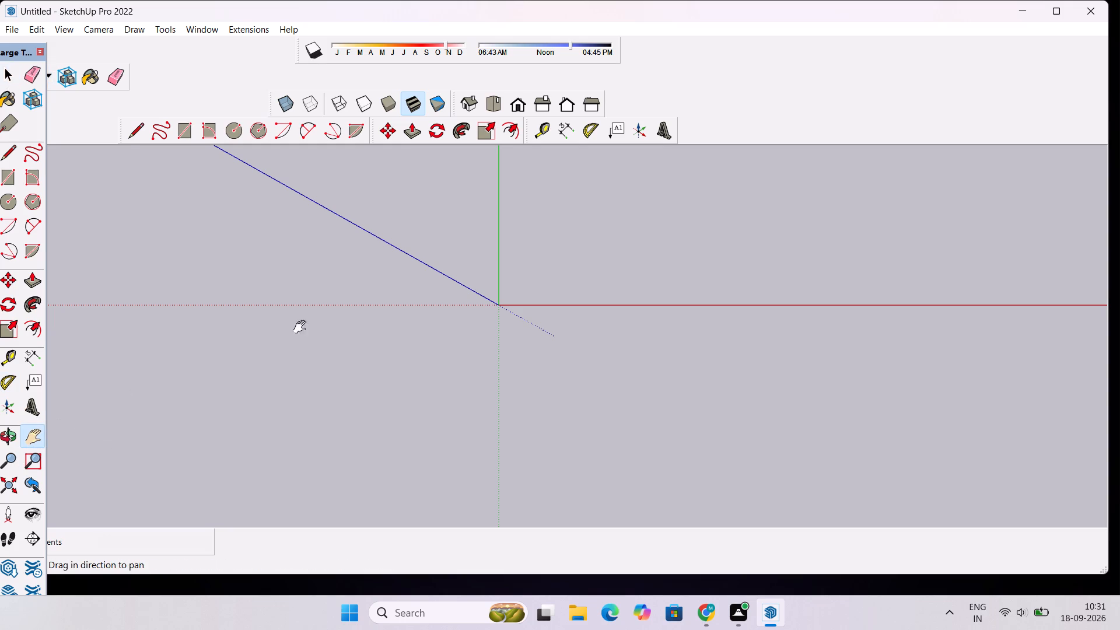
drag(607, 210, 541, 337)
scroll(539, 327, down, 2)
drag(625, 309, 578, 325)
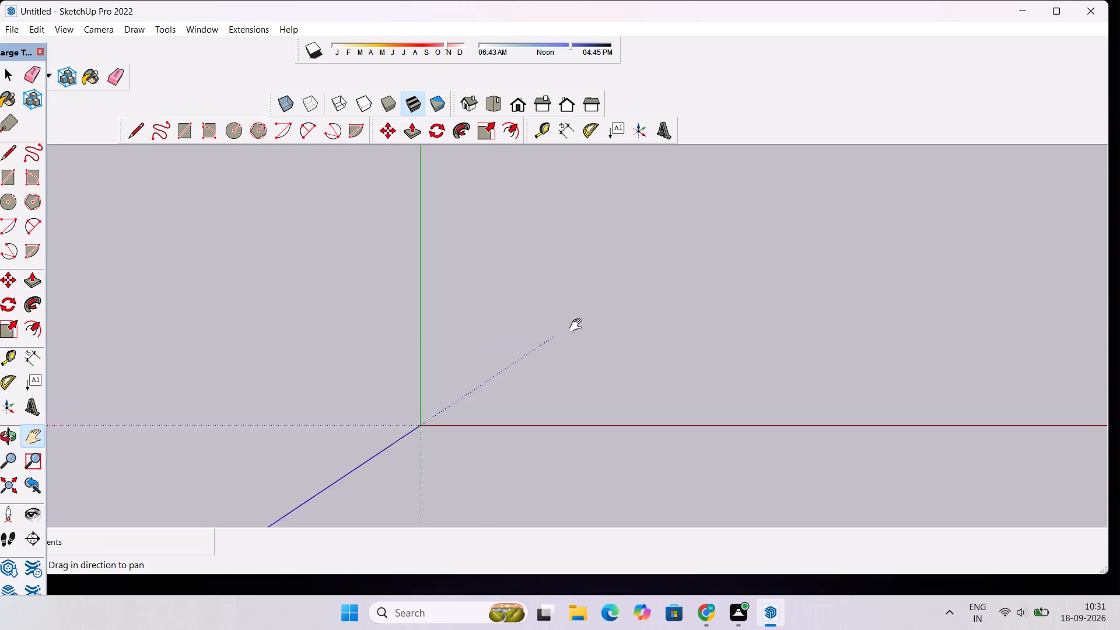
drag(578, 325, 561, 330)
scroll(494, 338, down, 5)
drag(652, 334, 524, 339)
scroll(421, 338, up, 9)
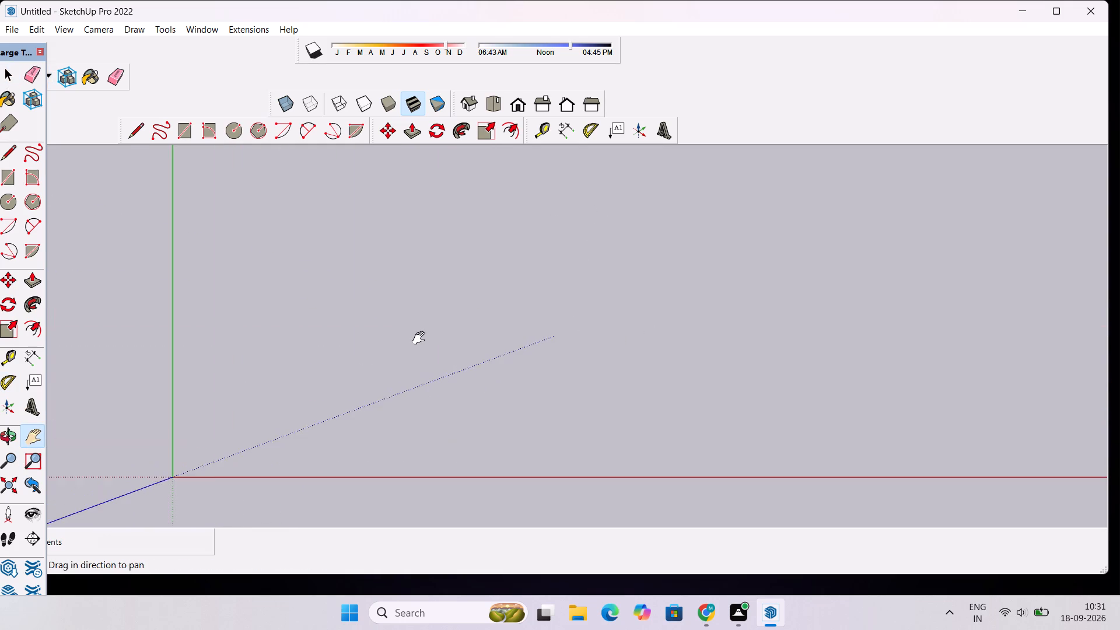
drag(428, 326, 403, 345)
scroll(403, 345, down, 9)
drag(491, 314, 469, 336)
scroll(473, 330, up, 1)
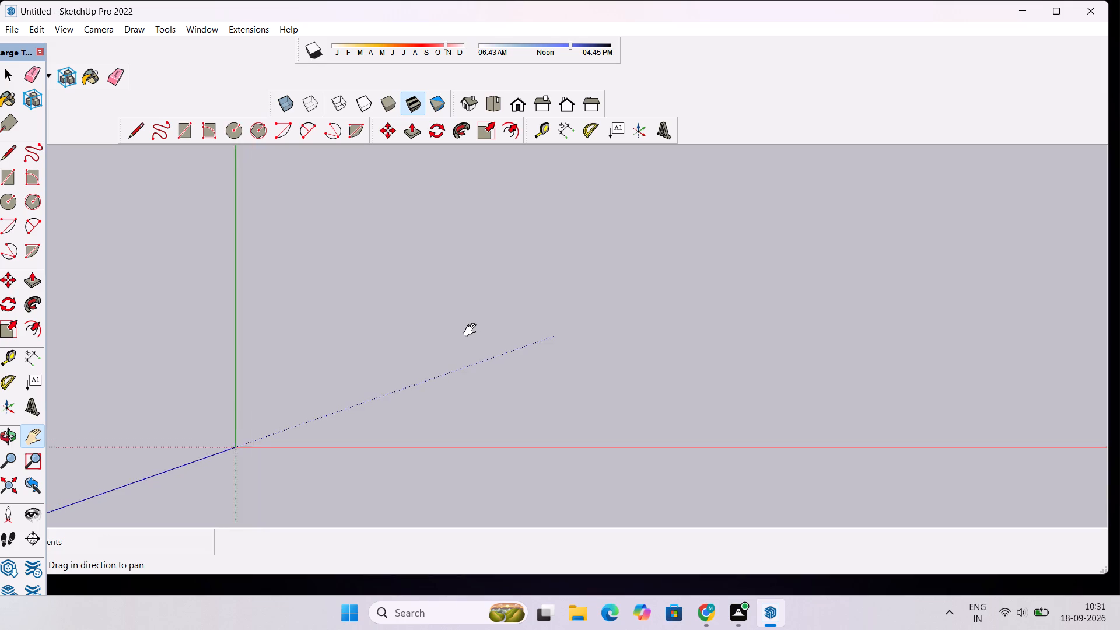
scroll(473, 330, up, 1)
drag(531, 302, 512, 324)
scroll(512, 324, down, 6)
drag(613, 268, 600, 293)
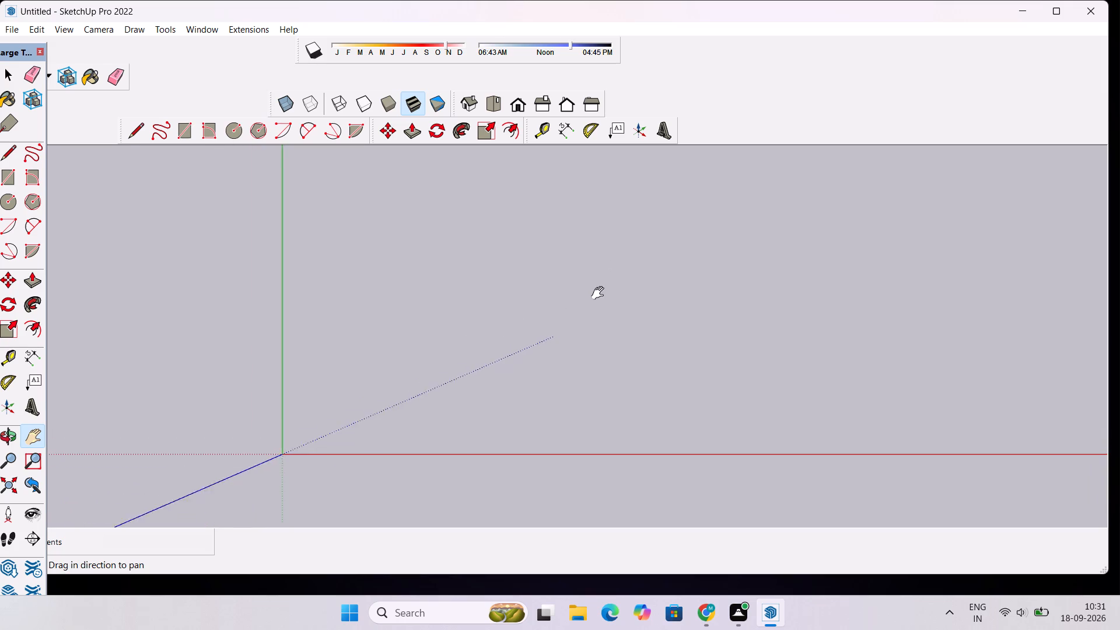
drag(600, 293, 597, 299)
scroll(597, 299, up, 3)
scroll(597, 299, down, 6)
shift+drag(654, 275, 603, 298)
scroll(596, 288, down, 2)
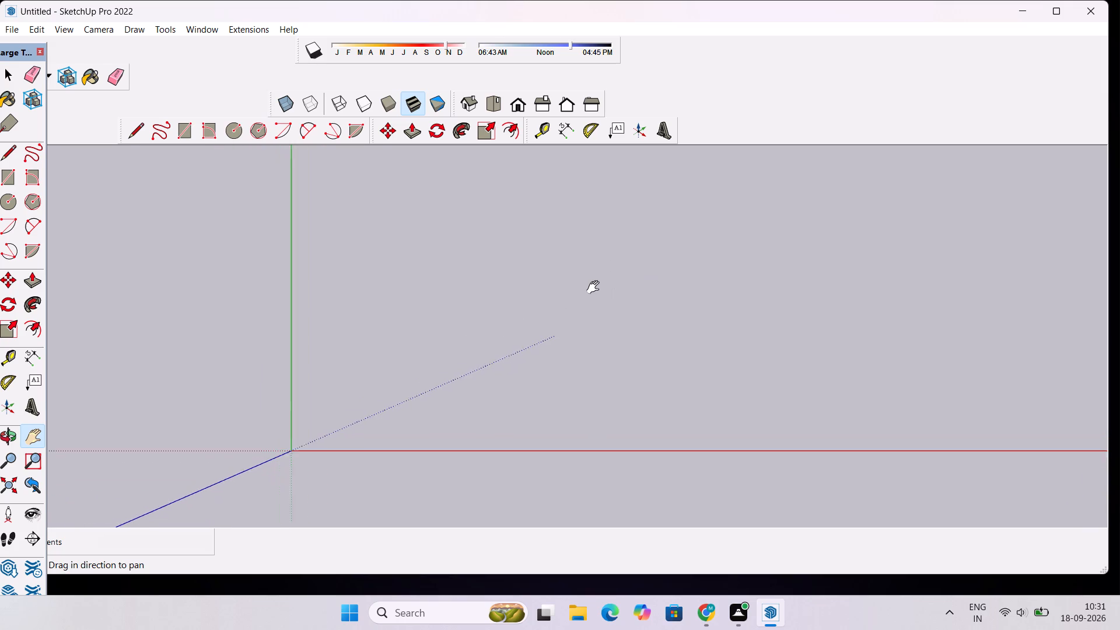
scroll(596, 288, down, 13)
shift+drag(632, 236, 537, 300)
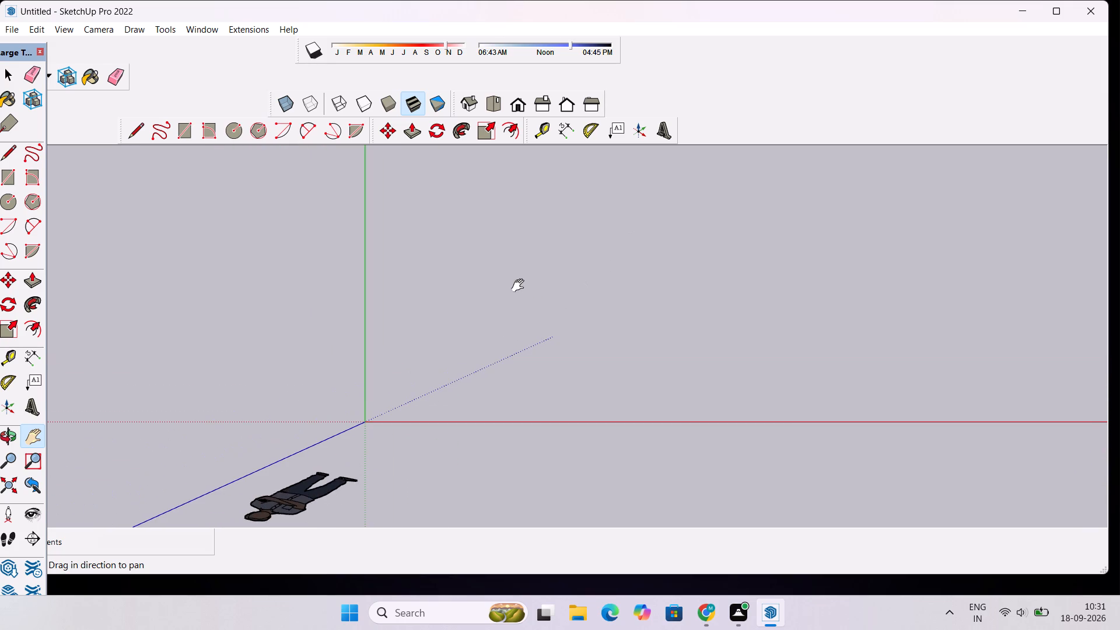
scroll(543, 269, down, 5)
shift+drag(608, 221, 434, 329)
scroll(434, 329, down, 7)
shift+drag(524, 314, 490, 347)
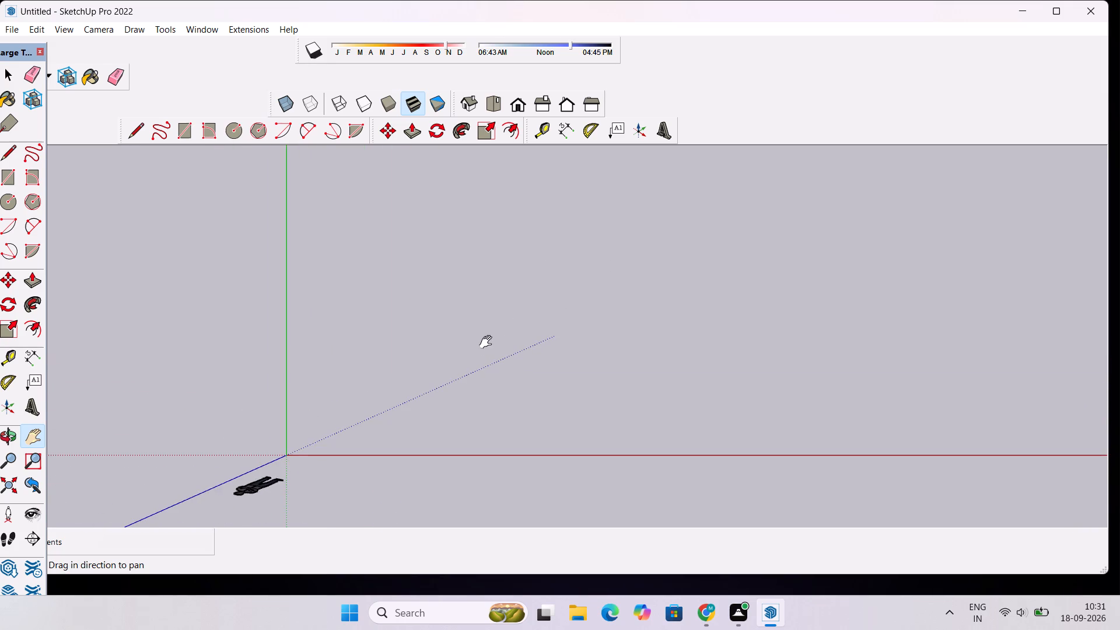
shift+drag(485, 314, 440, 336)
drag(477, 292, 435, 317)
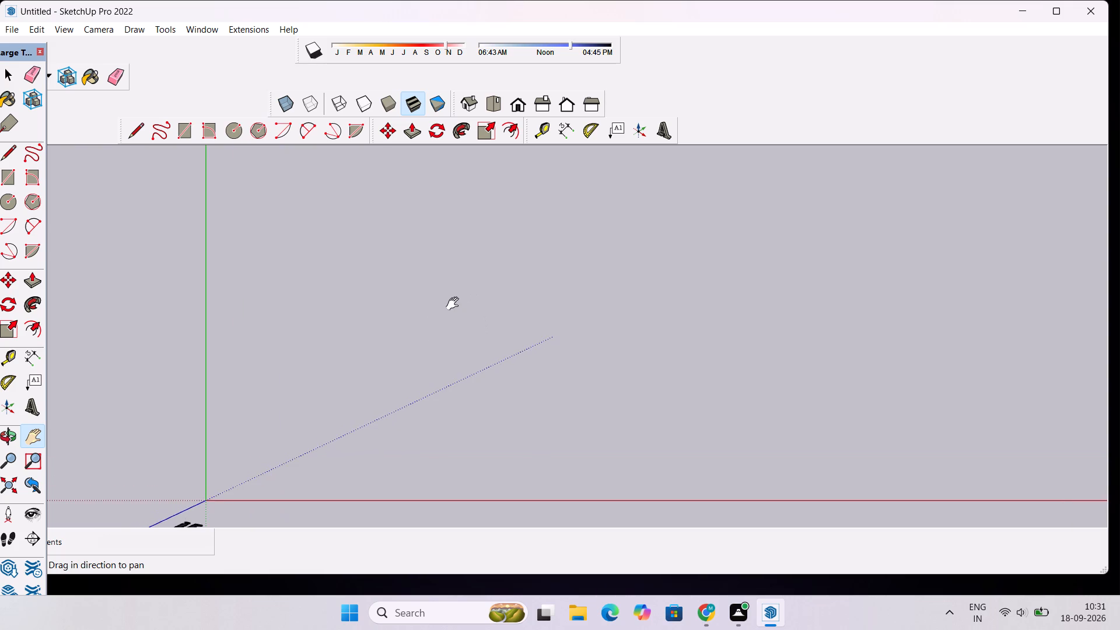
scroll(455, 304, down, 3)
shift+drag(474, 290, 466, 300)
scroll(466, 300, down, 4)
shift+drag(489, 327, 425, 330)
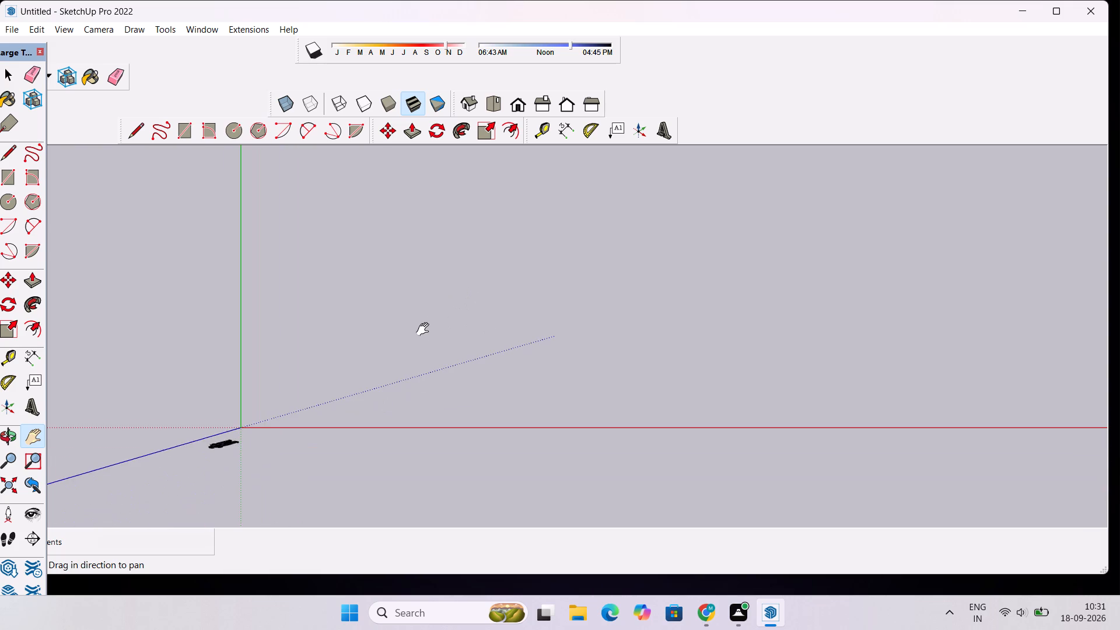
scroll(425, 330, up, 1)
scroll(290, 405, up, 6)
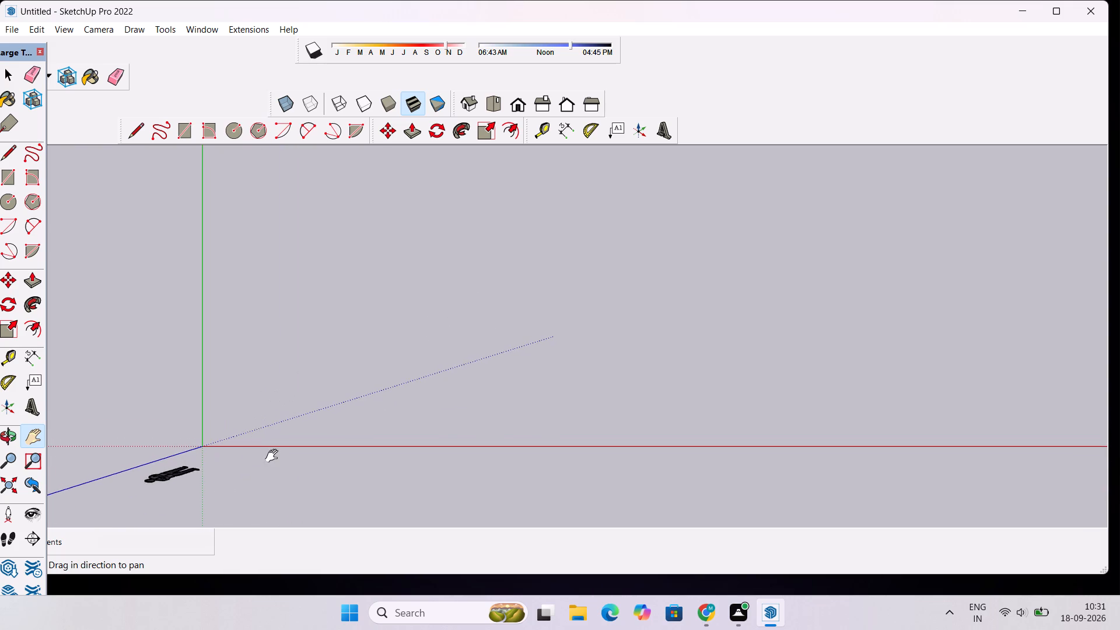
shift+drag(274, 456, 299, 399)
scroll(303, 374, up, 3)
shift+drag(304, 370, 304, 429)
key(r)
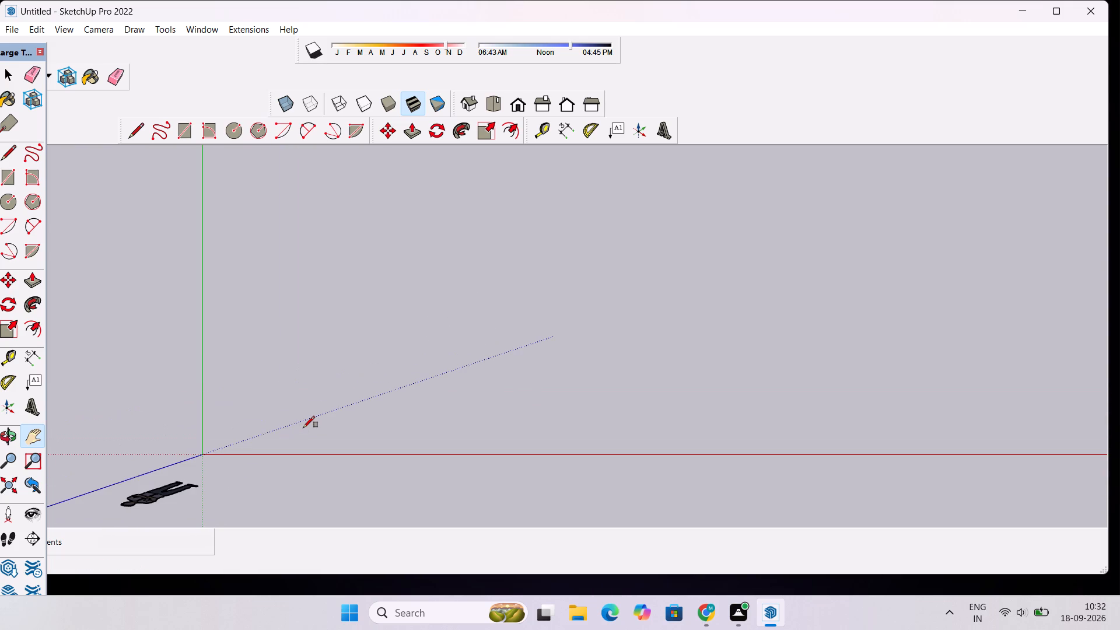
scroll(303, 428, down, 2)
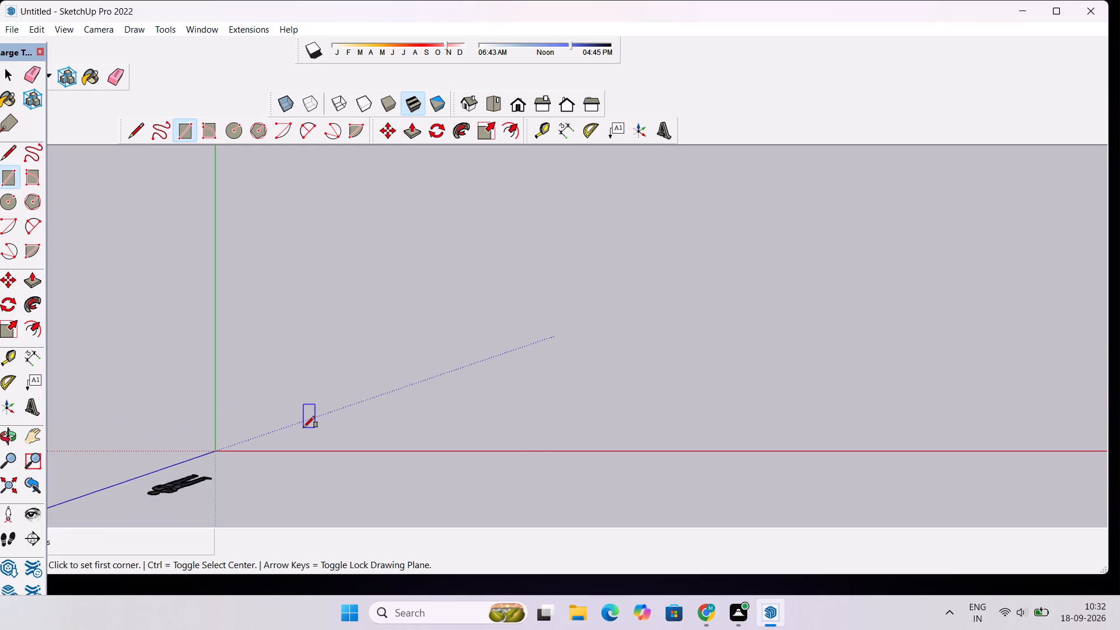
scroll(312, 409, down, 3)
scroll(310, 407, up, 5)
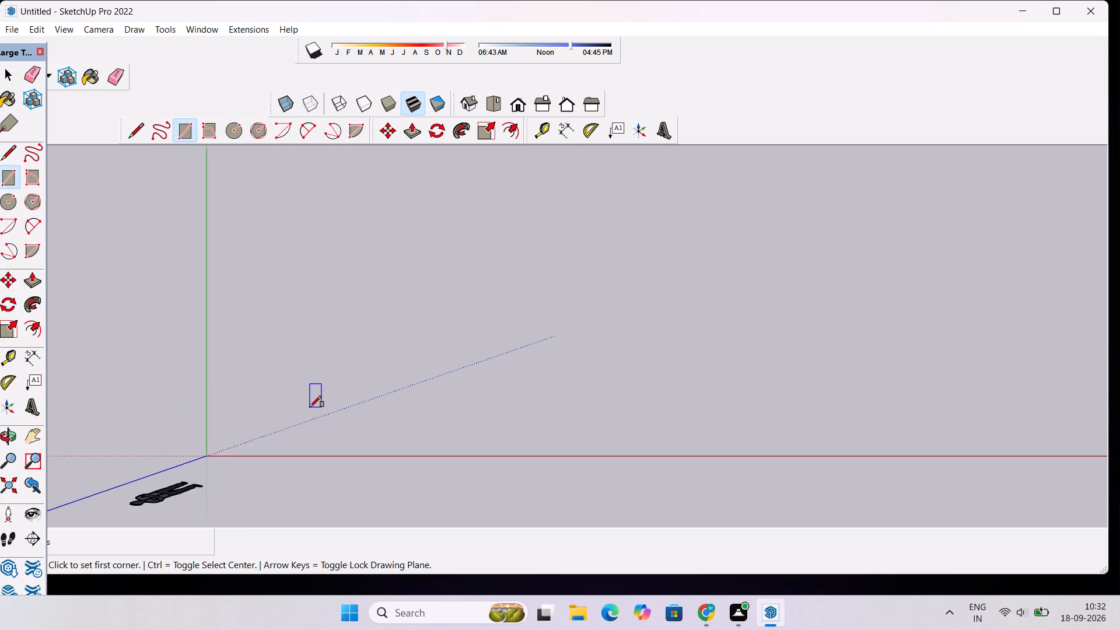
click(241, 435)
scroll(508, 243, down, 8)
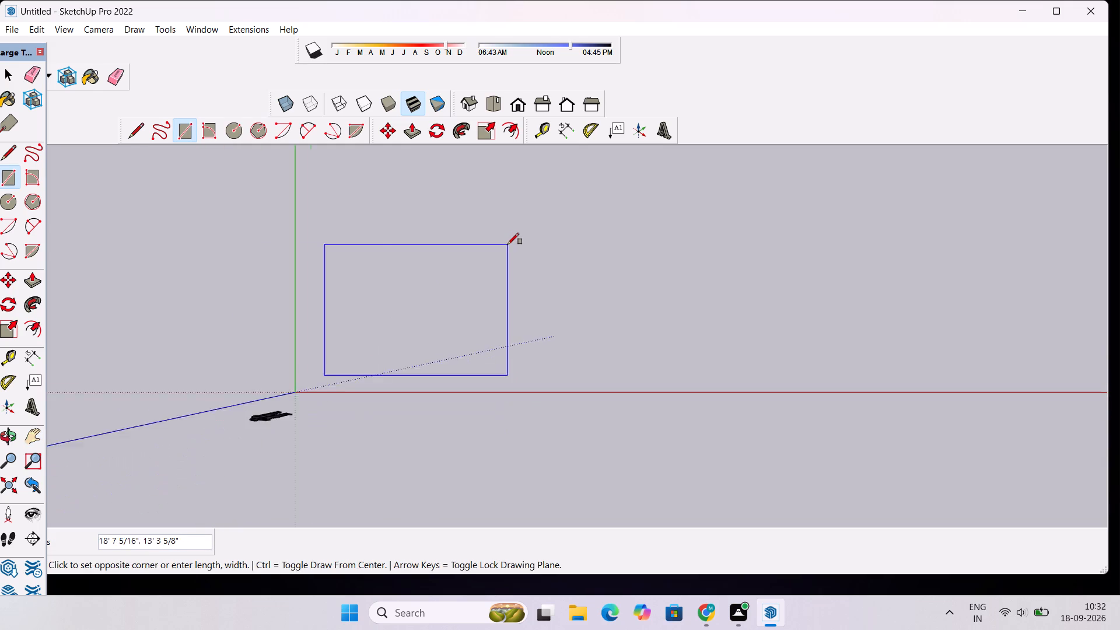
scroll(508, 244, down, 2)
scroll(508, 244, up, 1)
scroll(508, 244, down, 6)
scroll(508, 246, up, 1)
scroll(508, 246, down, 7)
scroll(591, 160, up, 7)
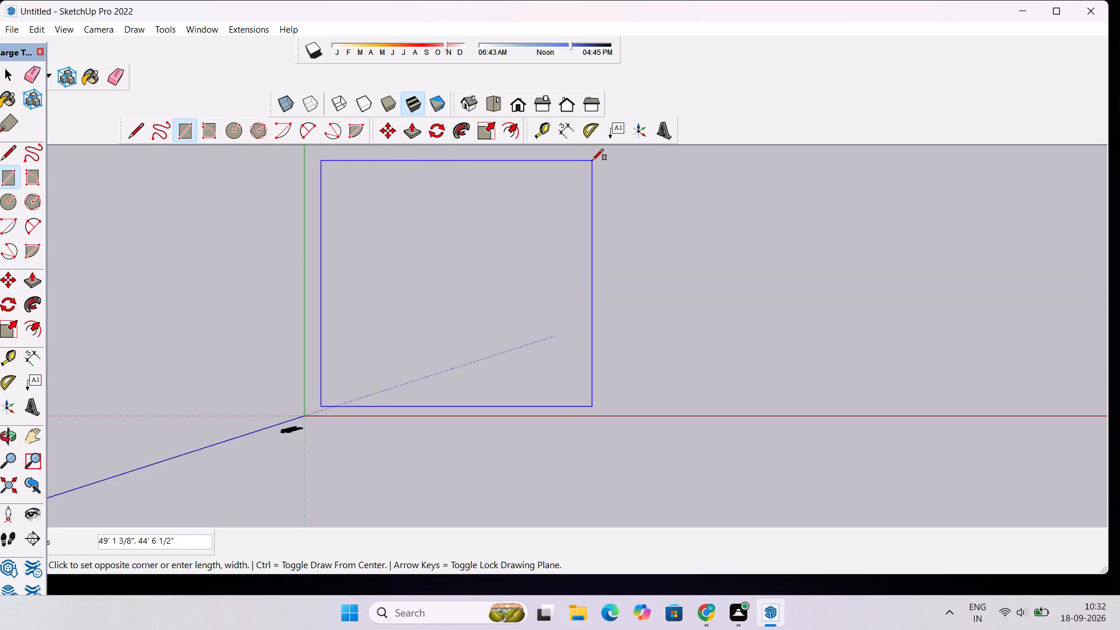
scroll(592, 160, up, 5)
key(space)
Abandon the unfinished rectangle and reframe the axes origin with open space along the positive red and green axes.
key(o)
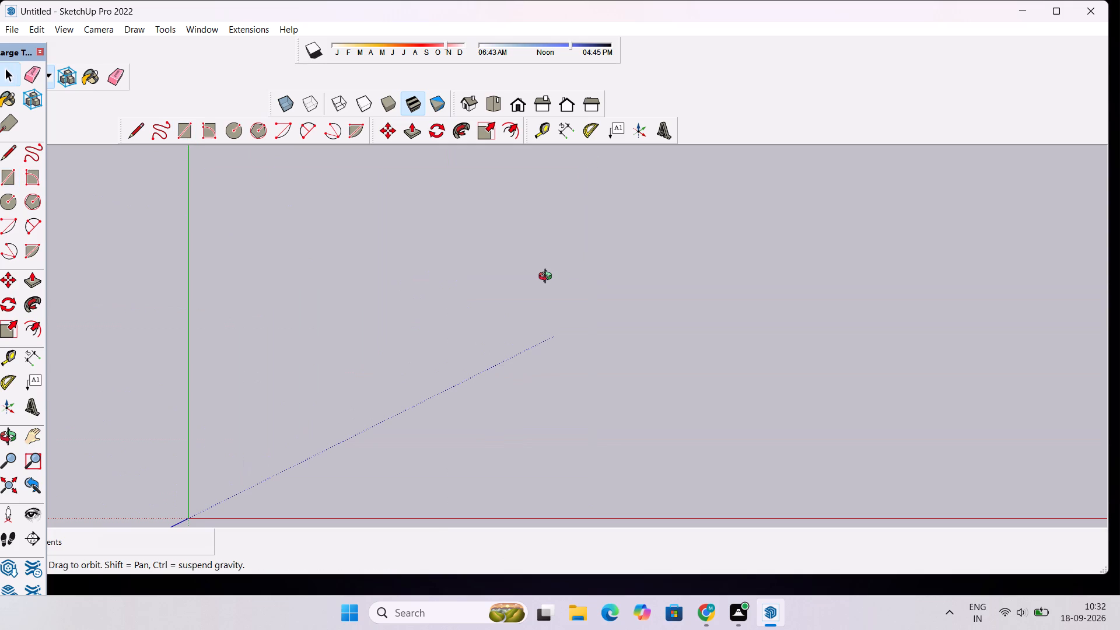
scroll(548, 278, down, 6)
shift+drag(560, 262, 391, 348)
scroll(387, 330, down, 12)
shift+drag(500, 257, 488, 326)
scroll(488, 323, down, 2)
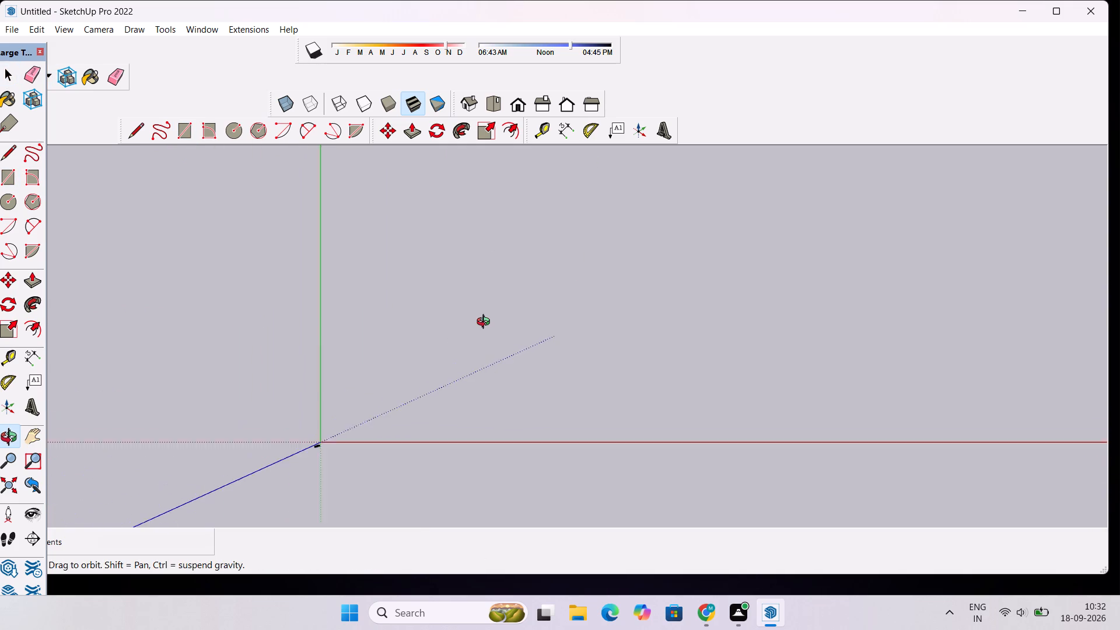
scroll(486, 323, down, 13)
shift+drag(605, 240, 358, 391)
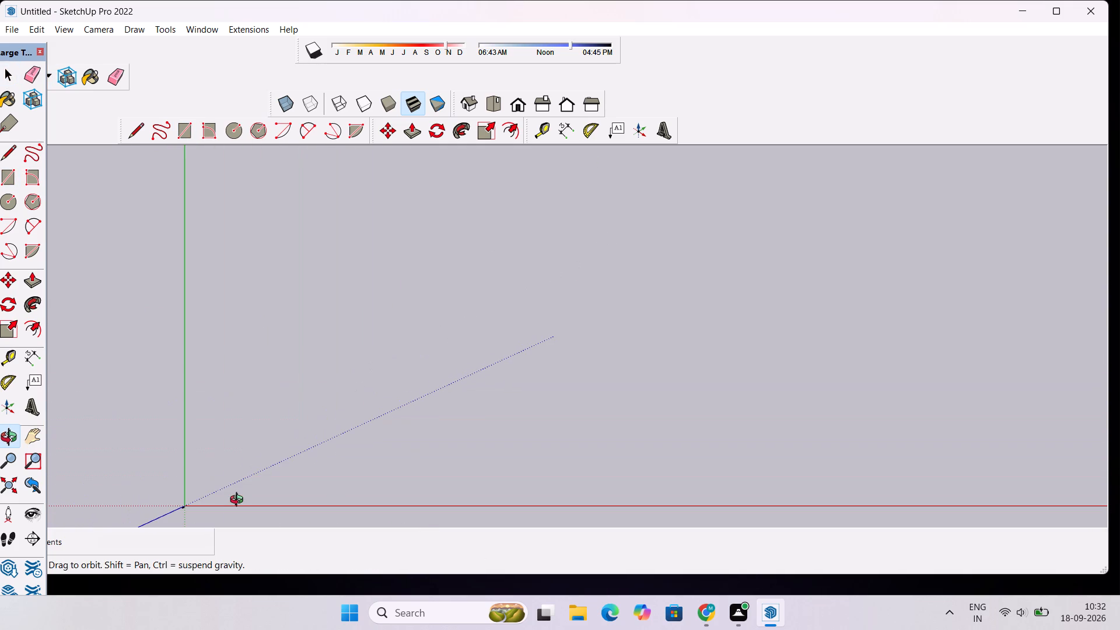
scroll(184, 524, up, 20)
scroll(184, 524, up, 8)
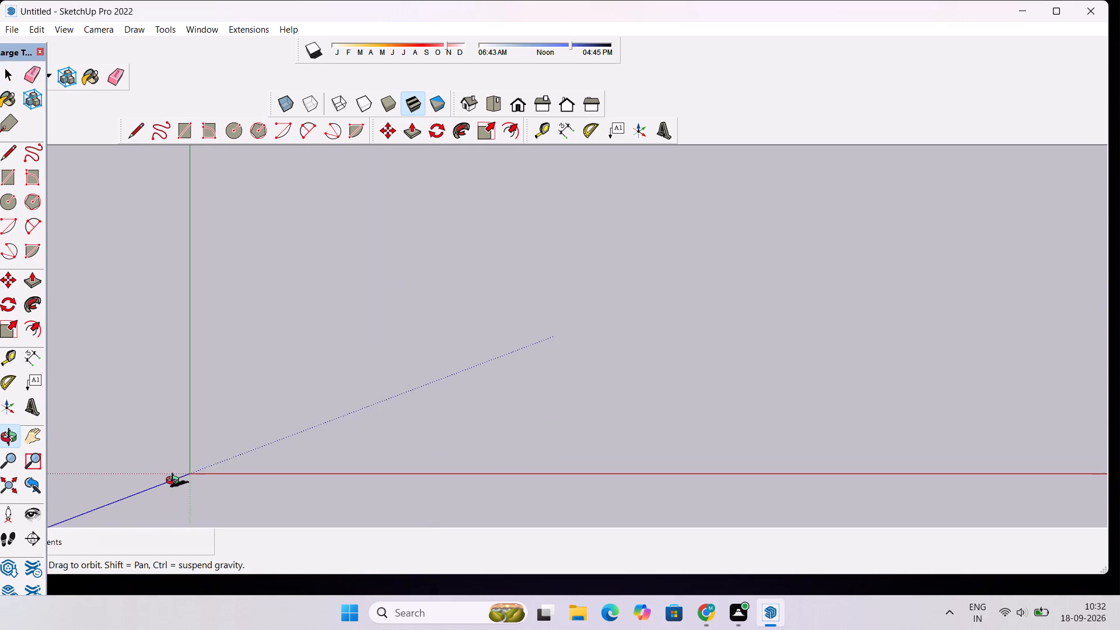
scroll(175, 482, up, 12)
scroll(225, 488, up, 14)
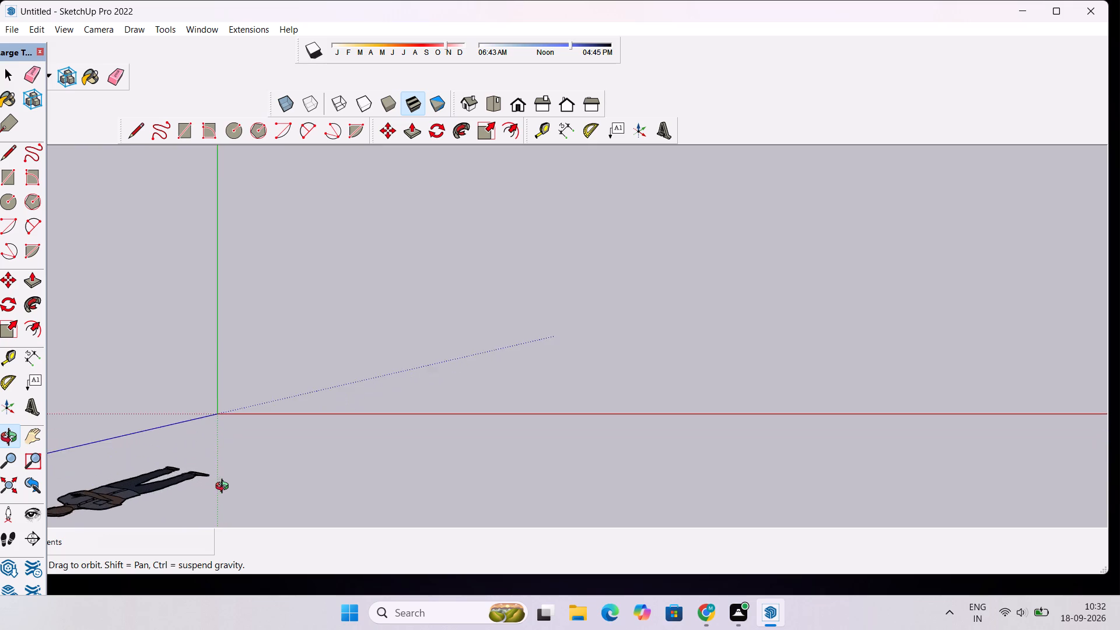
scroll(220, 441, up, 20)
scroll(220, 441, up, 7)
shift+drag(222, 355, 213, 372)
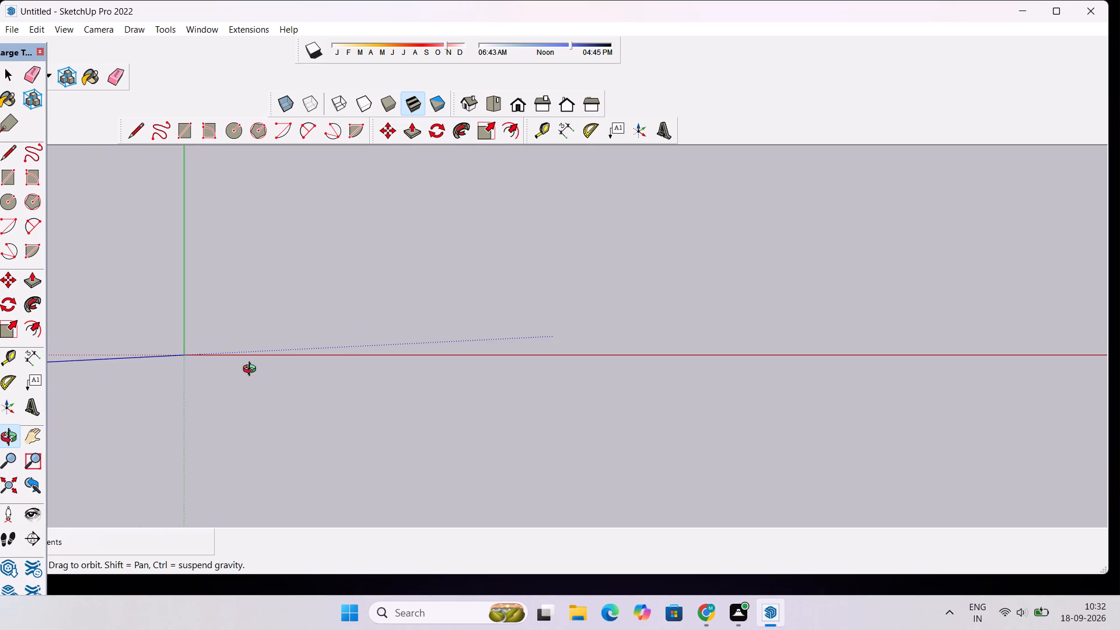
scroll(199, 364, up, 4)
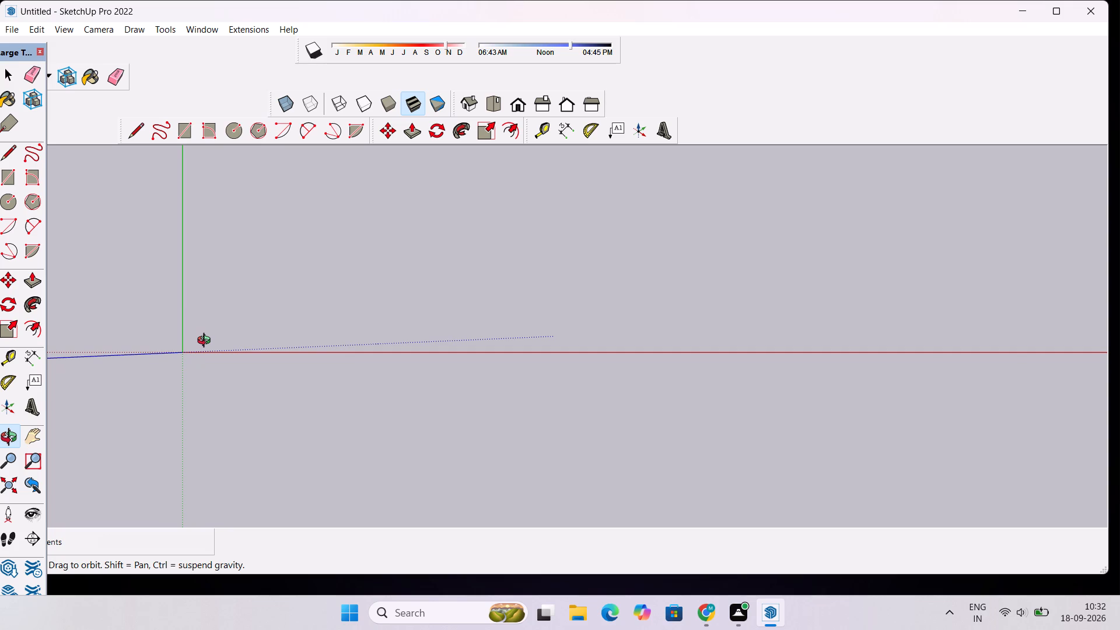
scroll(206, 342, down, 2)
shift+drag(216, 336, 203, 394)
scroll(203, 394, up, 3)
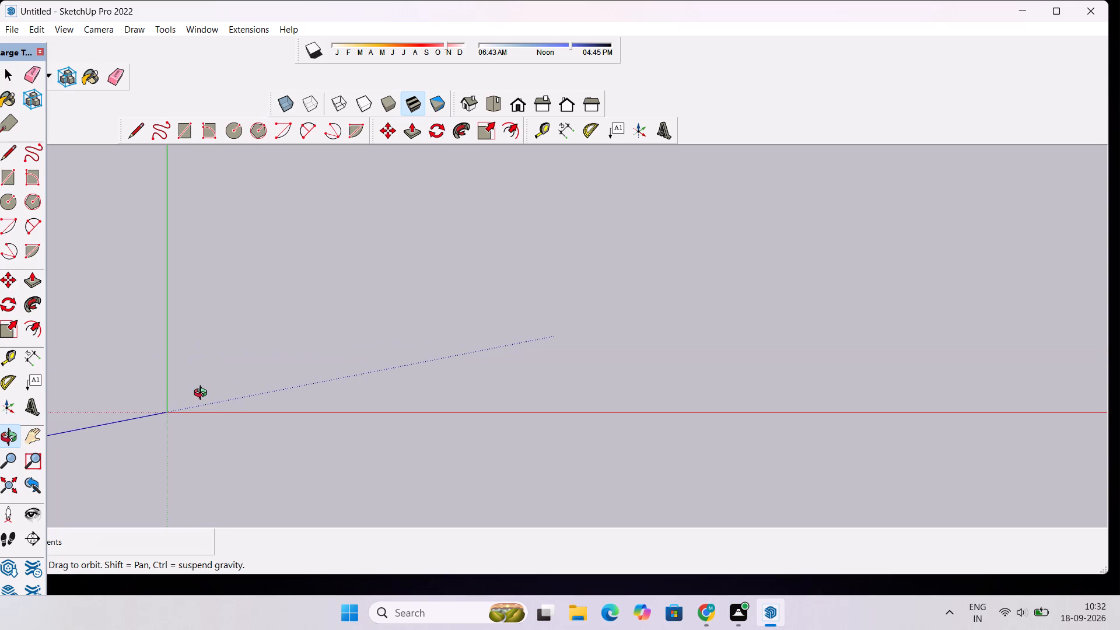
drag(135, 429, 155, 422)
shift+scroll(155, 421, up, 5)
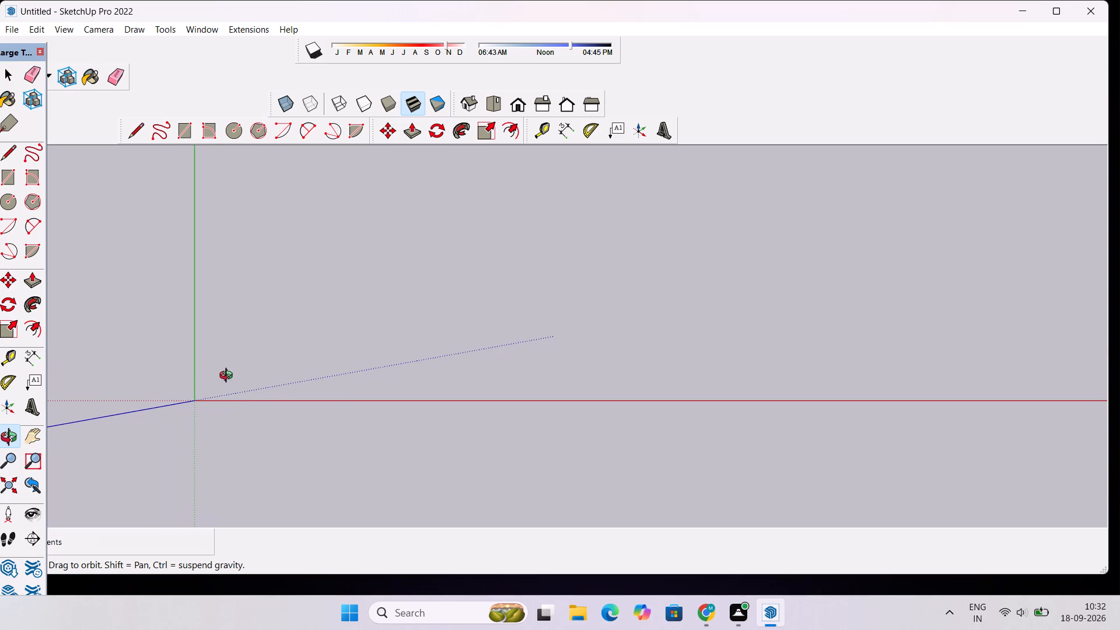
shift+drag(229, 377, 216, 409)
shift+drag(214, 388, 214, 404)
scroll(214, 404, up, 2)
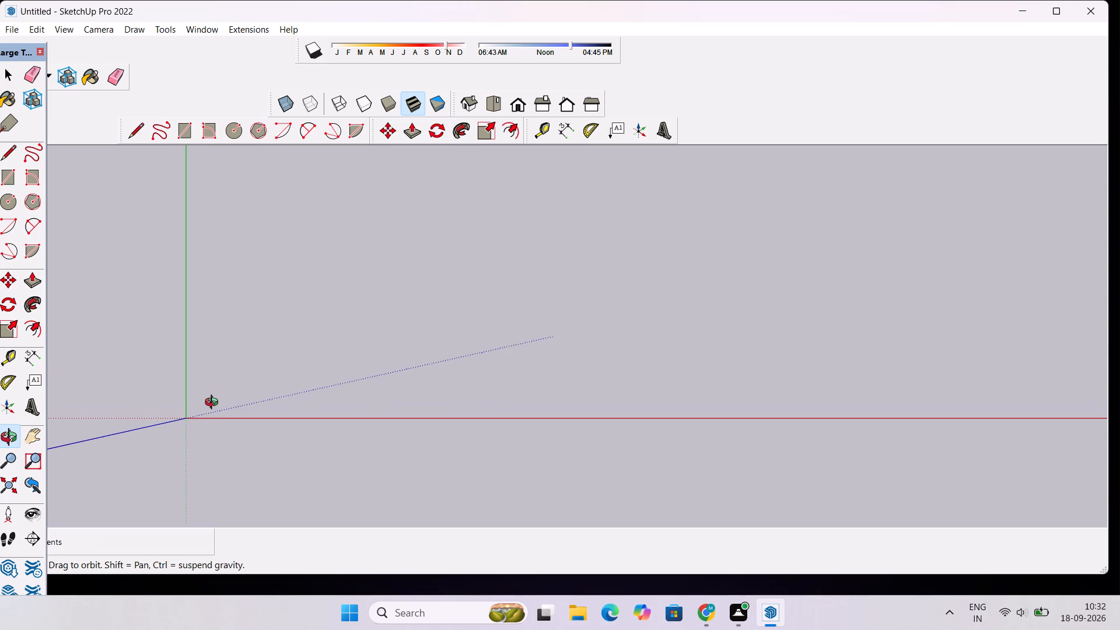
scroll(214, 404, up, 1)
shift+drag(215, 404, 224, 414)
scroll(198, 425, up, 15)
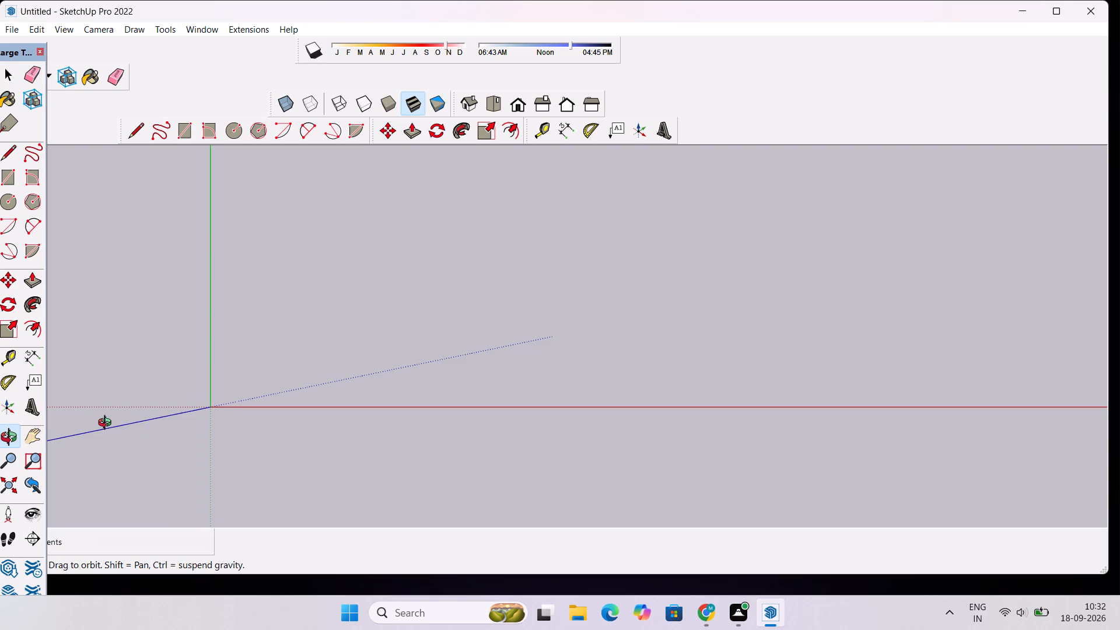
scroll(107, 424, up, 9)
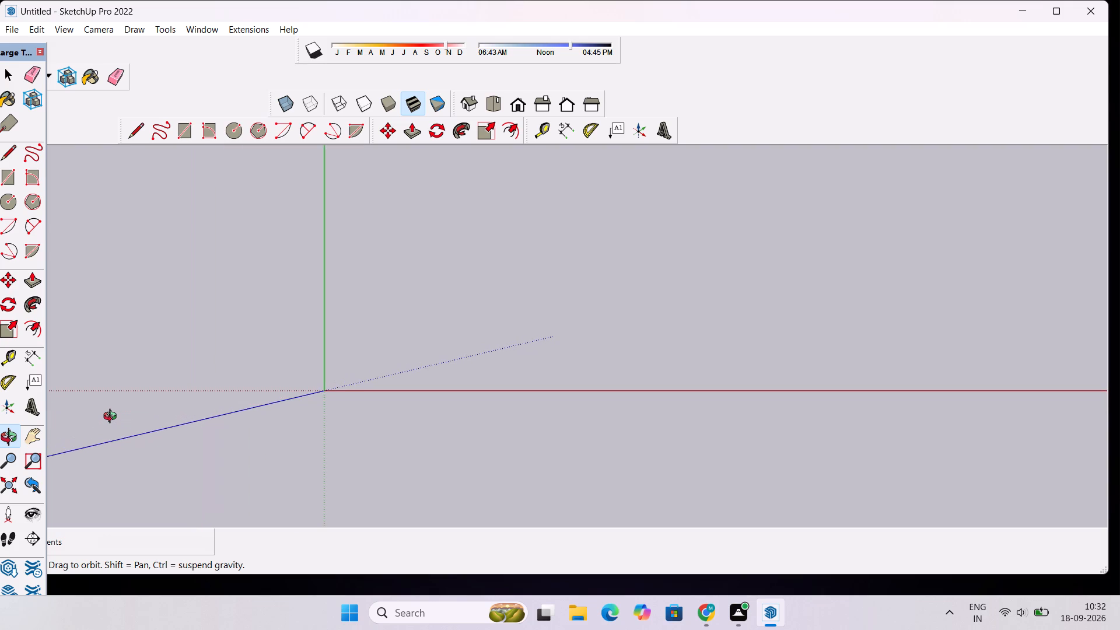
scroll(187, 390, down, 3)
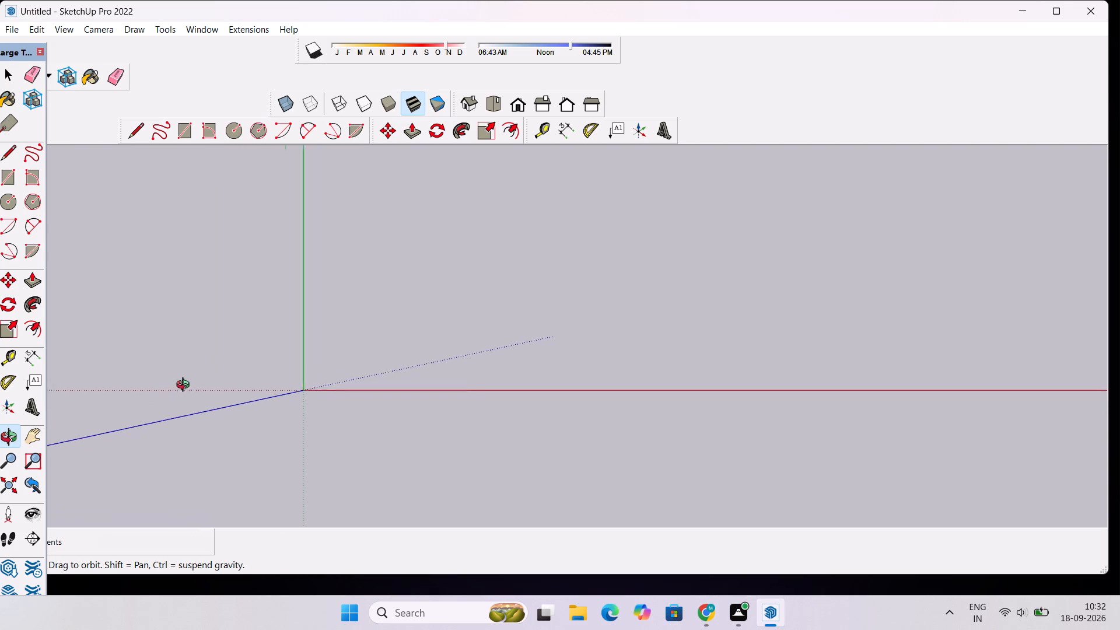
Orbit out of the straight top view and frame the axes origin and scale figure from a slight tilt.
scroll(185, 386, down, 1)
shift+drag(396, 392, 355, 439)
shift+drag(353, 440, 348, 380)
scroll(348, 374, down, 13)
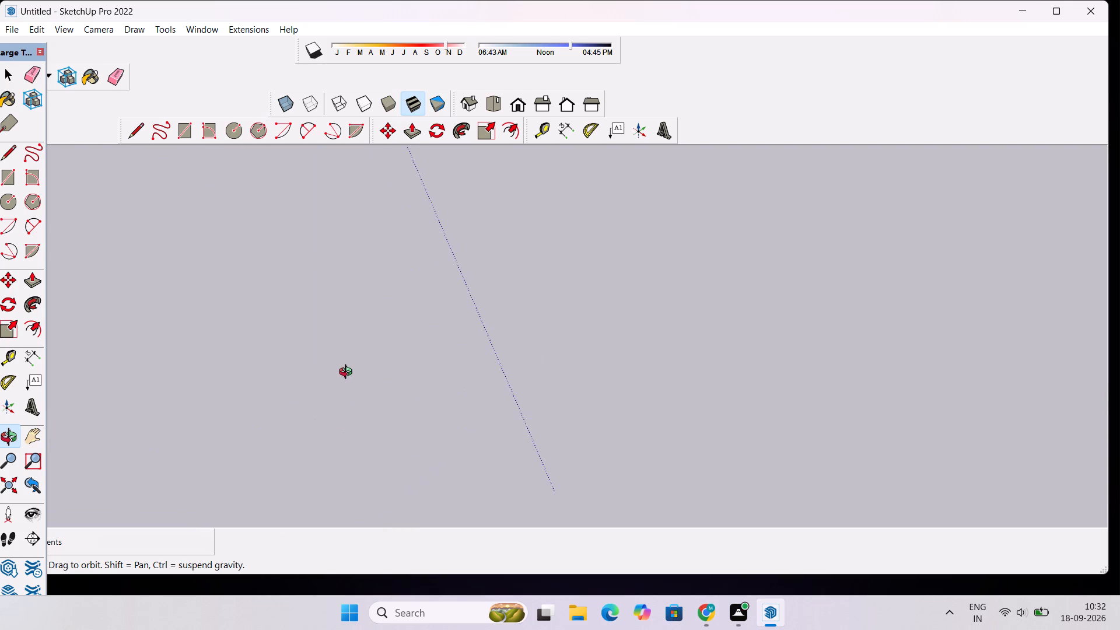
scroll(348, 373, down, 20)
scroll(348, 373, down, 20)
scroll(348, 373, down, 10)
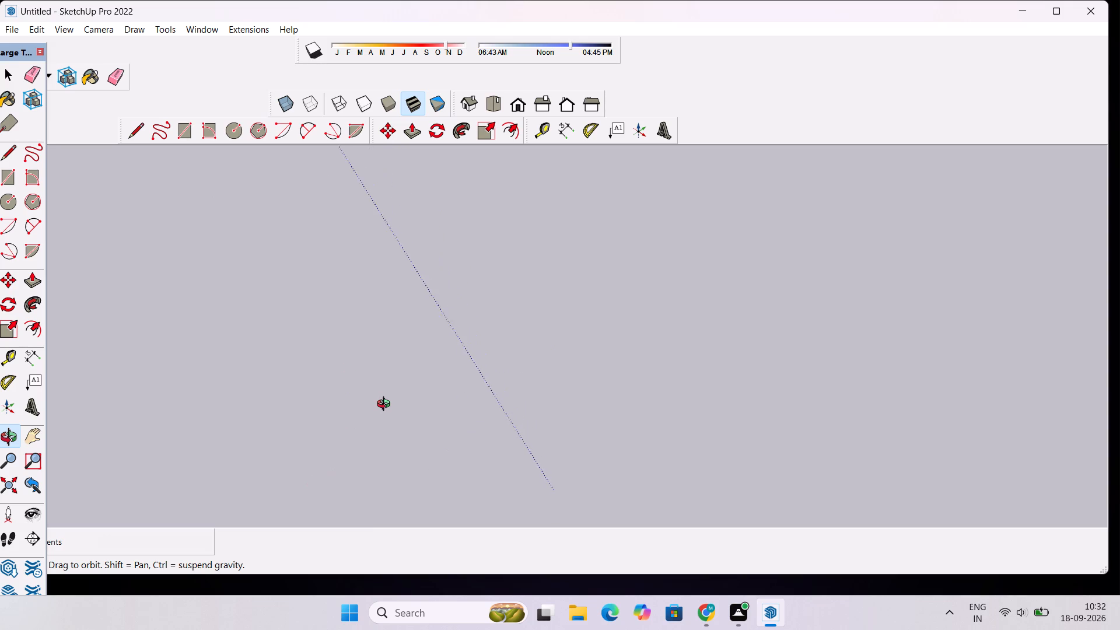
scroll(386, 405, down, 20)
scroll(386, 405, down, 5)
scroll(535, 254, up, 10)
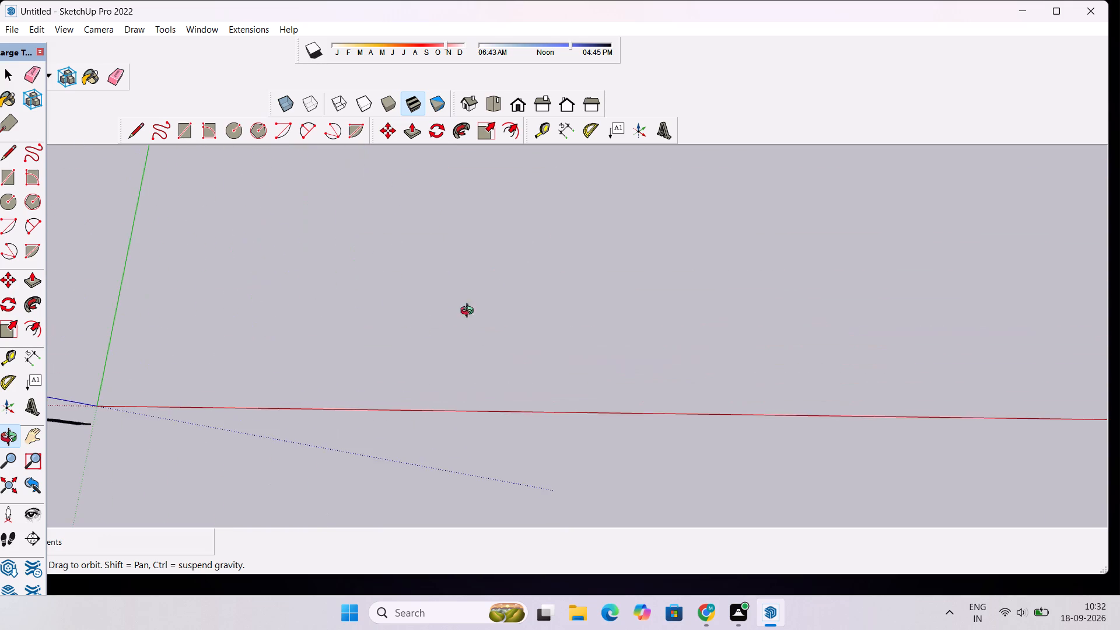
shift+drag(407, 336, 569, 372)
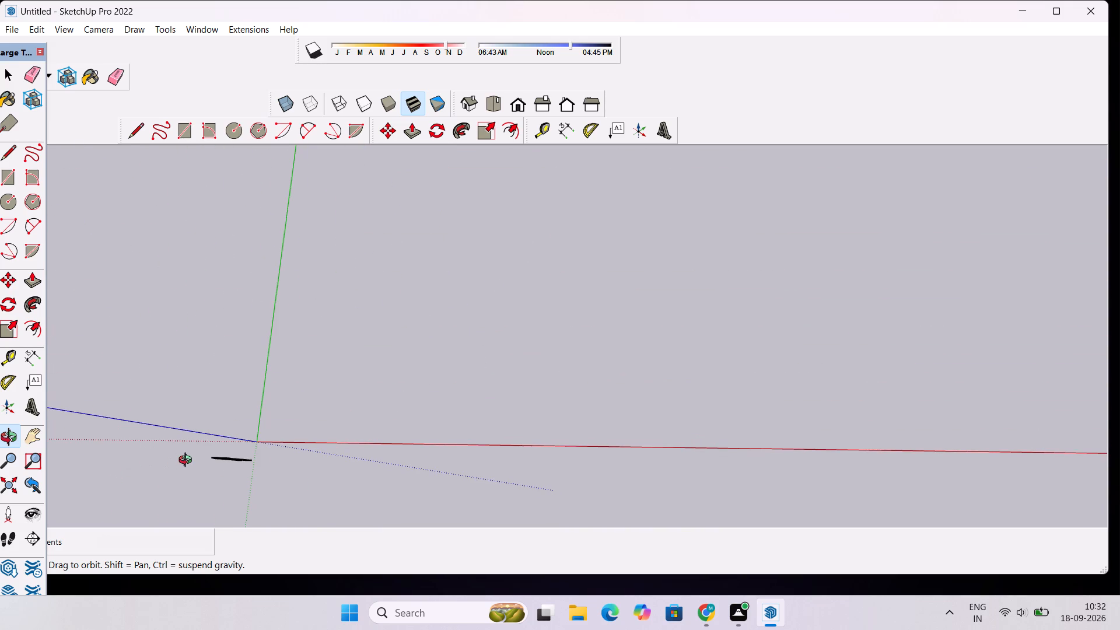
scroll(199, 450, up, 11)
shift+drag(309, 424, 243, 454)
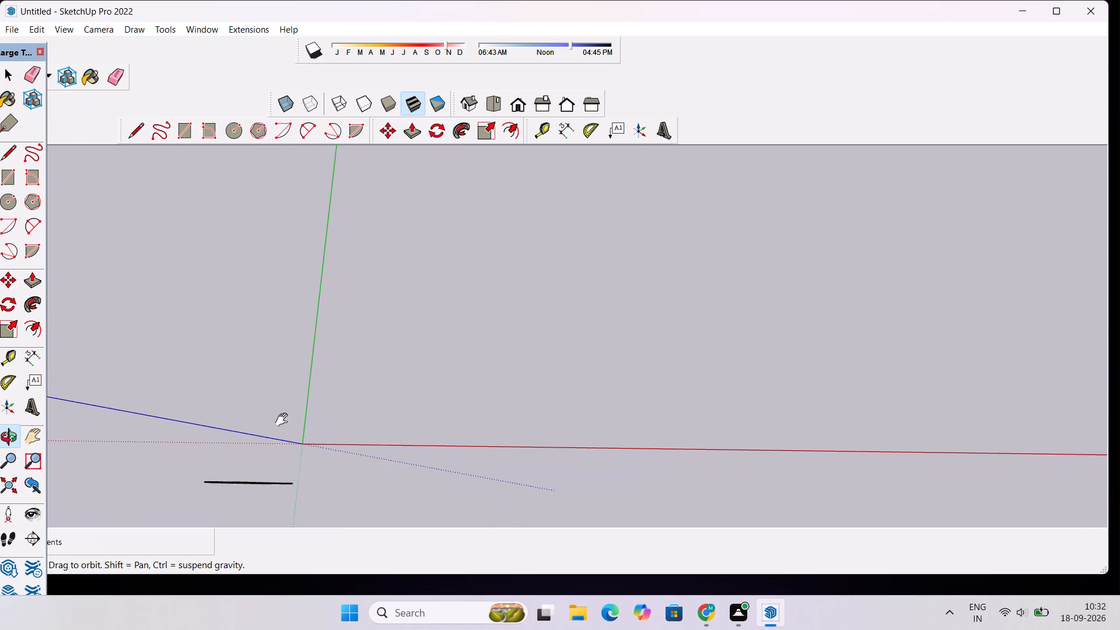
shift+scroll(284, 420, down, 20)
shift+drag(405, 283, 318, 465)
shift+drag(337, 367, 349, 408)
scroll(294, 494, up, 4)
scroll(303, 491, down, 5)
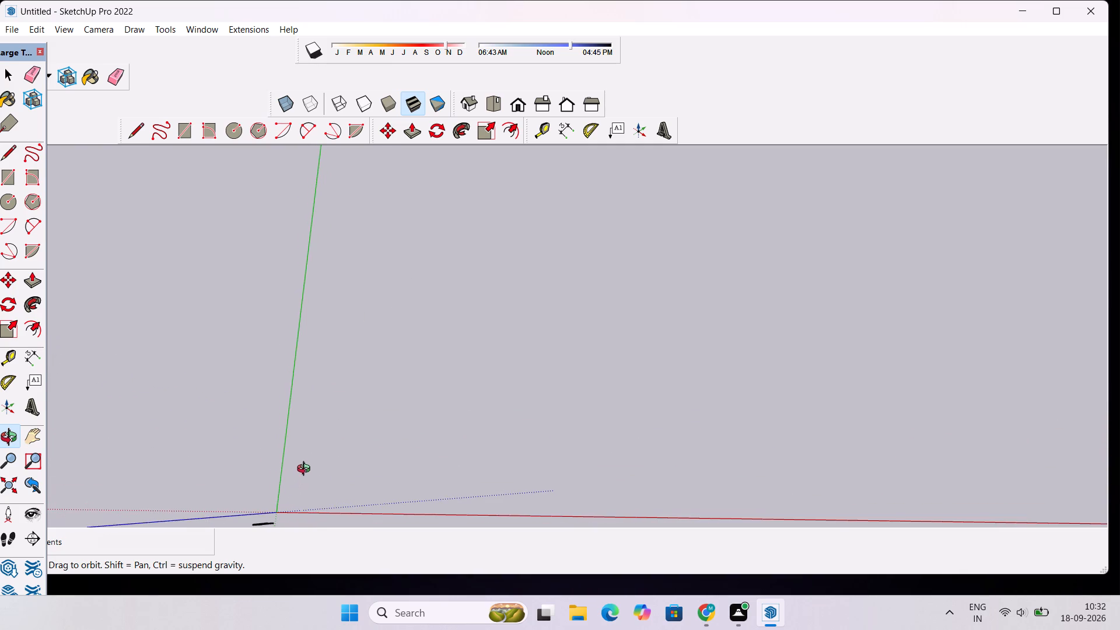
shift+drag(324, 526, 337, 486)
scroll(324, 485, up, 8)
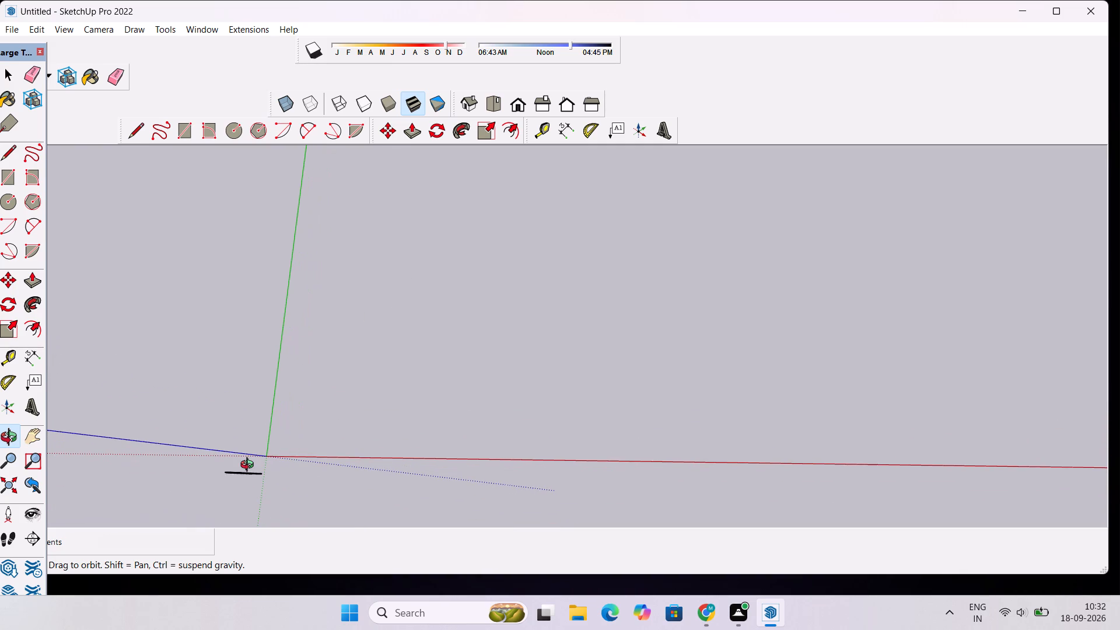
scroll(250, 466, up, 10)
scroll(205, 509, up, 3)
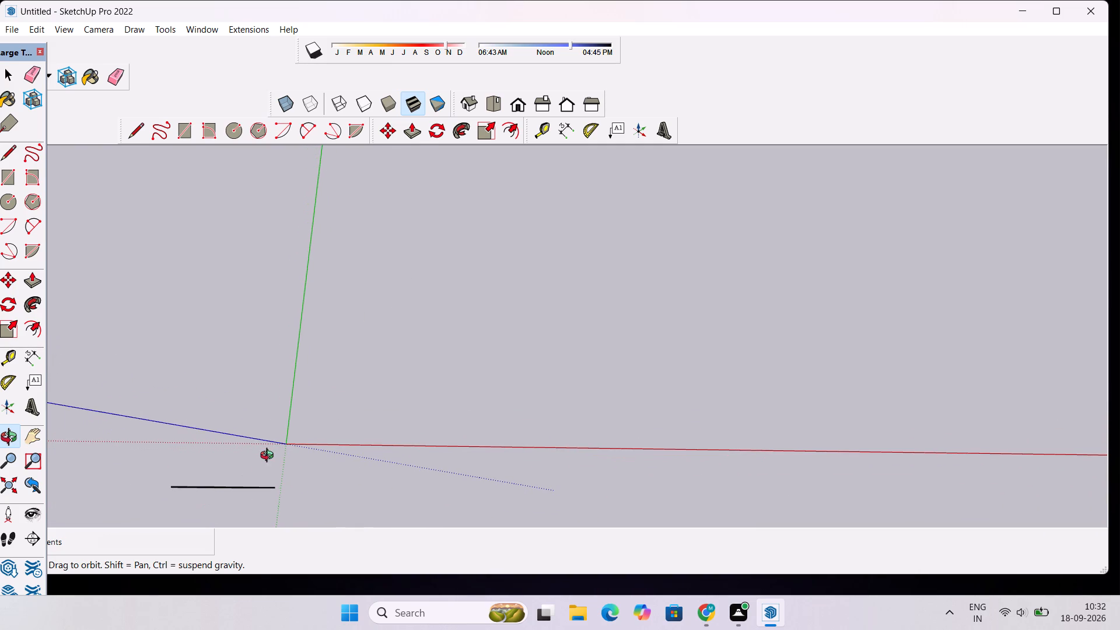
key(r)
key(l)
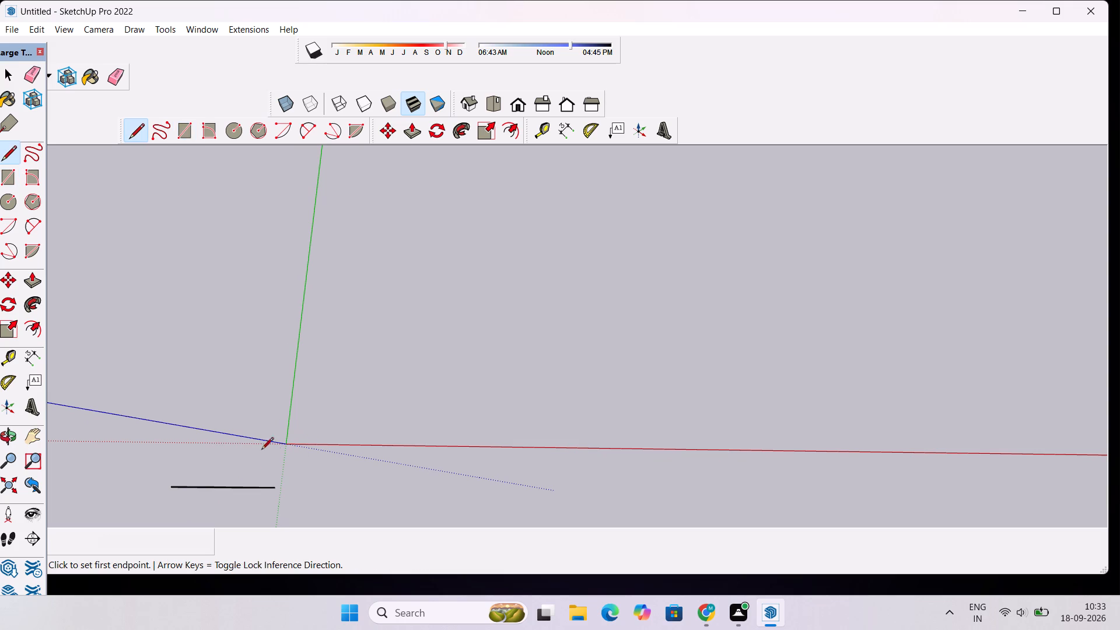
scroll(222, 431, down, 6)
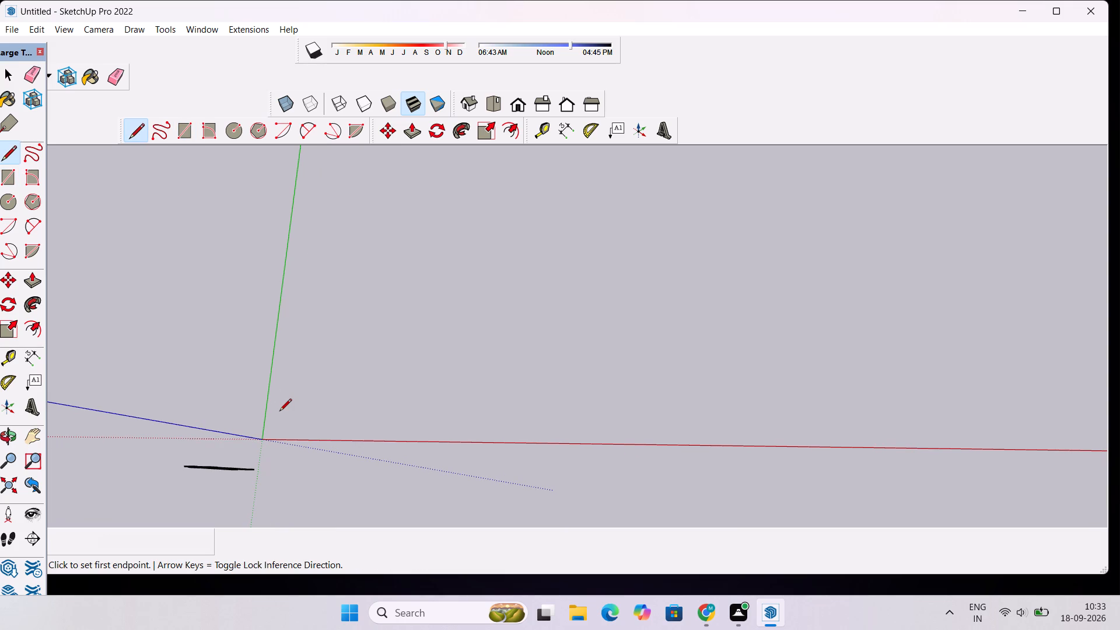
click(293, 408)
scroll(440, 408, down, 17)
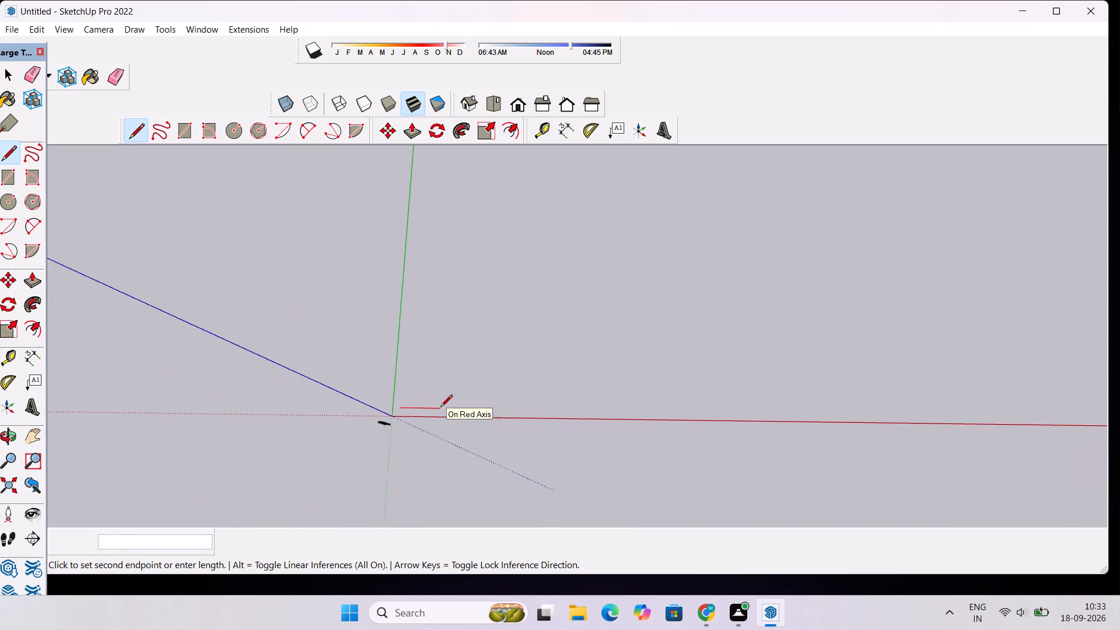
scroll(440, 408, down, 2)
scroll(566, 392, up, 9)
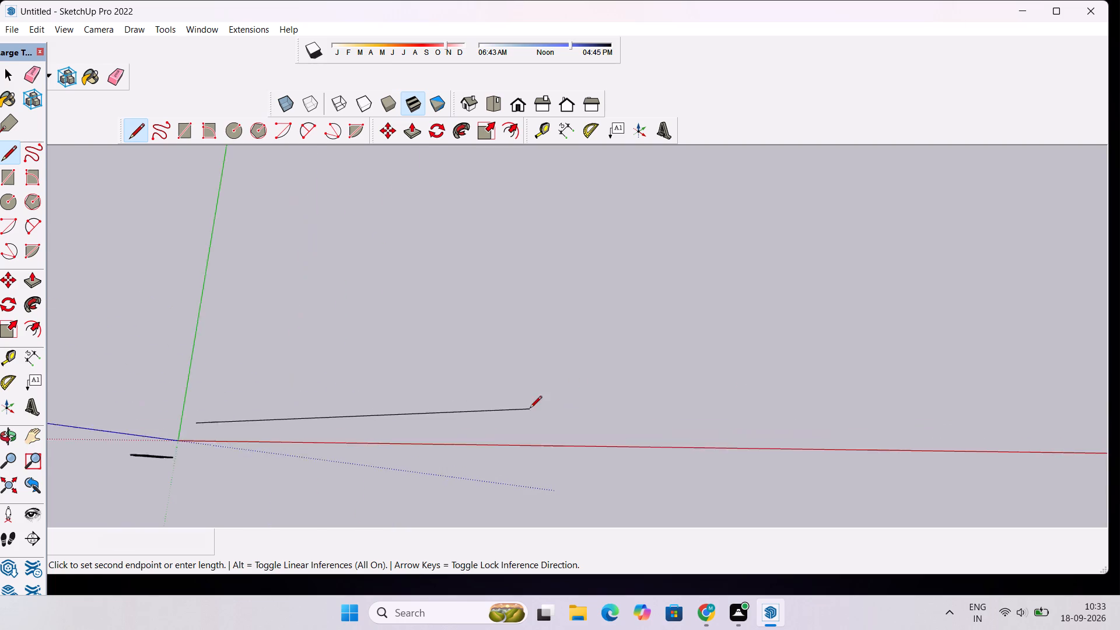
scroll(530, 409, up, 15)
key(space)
Restore the top view and zoom in around the axes origin, leaving drawing space along the positive red and green axes.
text(o)
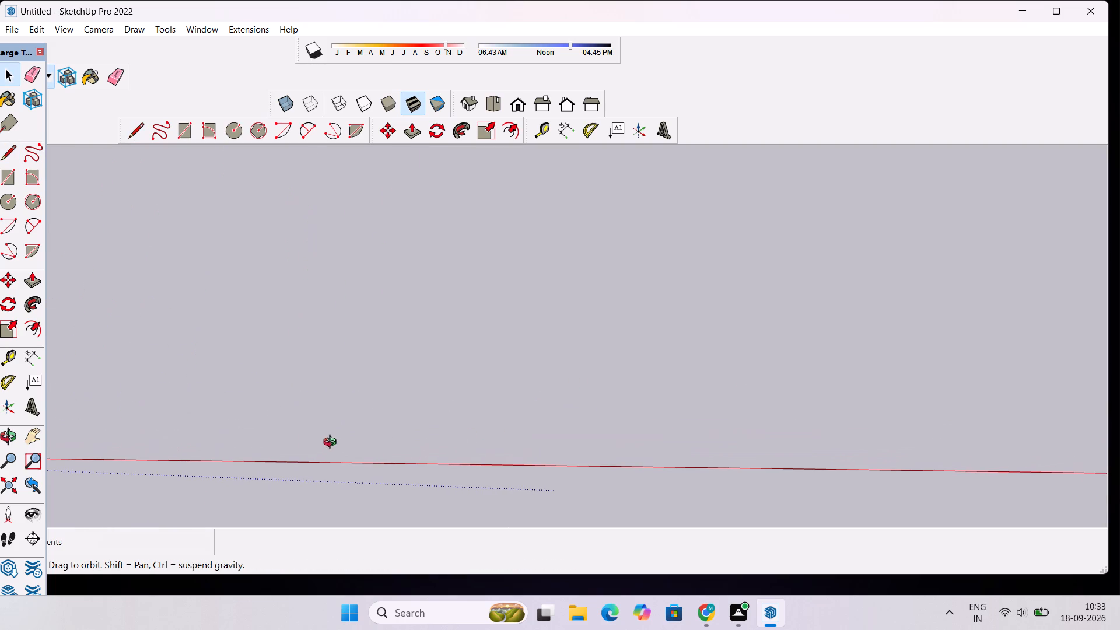
scroll(297, 442, down, 3)
shift+drag(196, 391, 457, 389)
scroll(458, 390, down, 11)
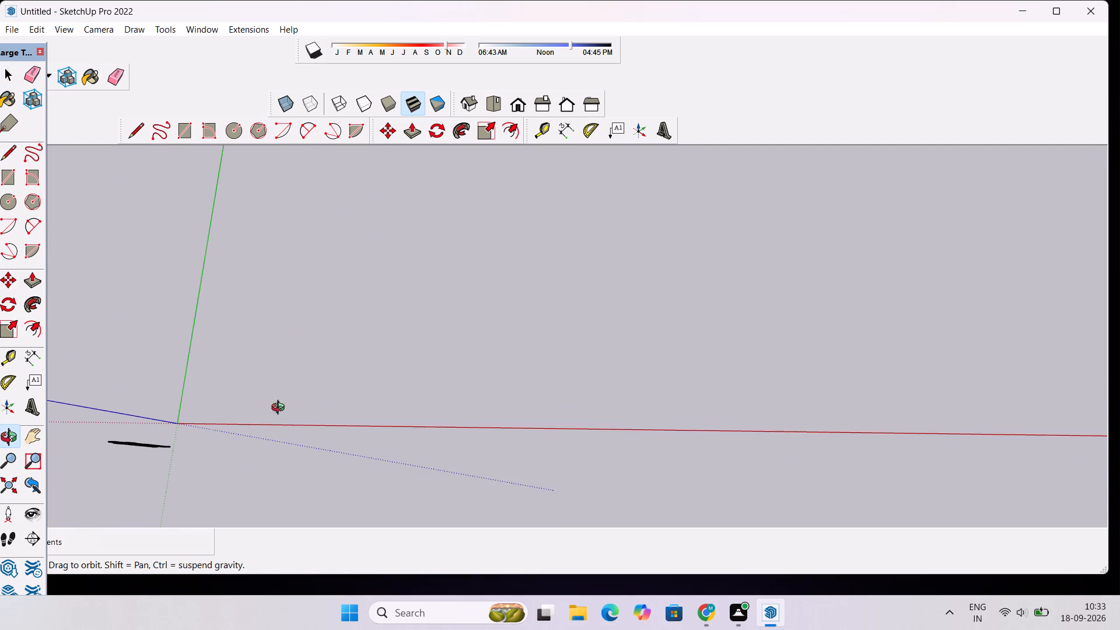
scroll(163, 423, up, 5)
click(497, 107)
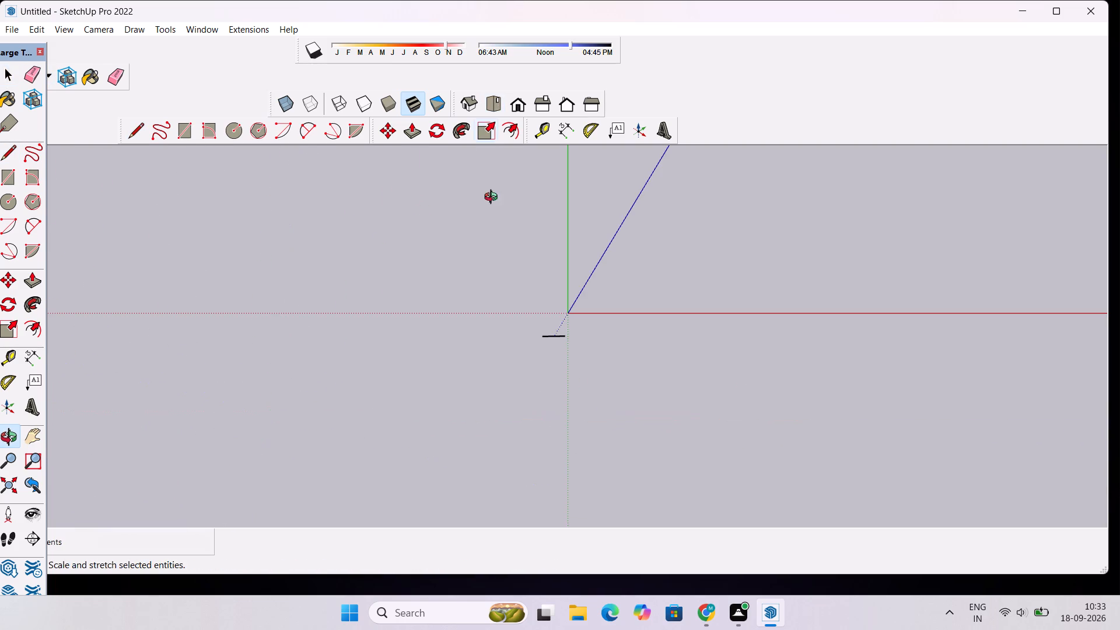
scroll(586, 292, up, 15)
scroll(518, 279, up, 16)
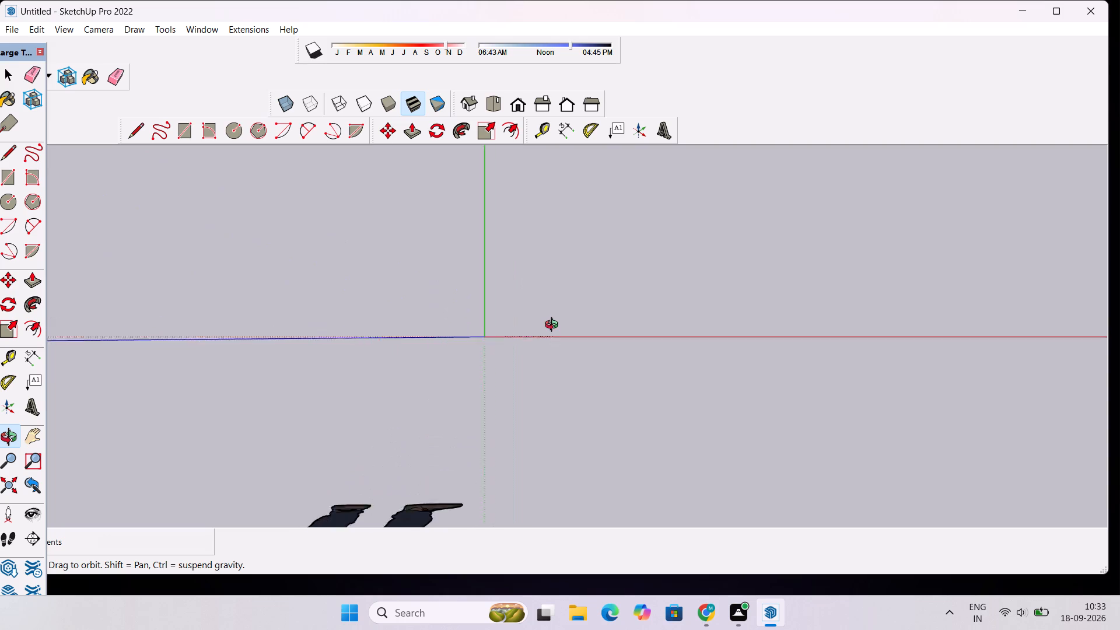
scroll(554, 326, up, 15)
scroll(182, 376, up, 1)
scroll(268, 375, up, 14)
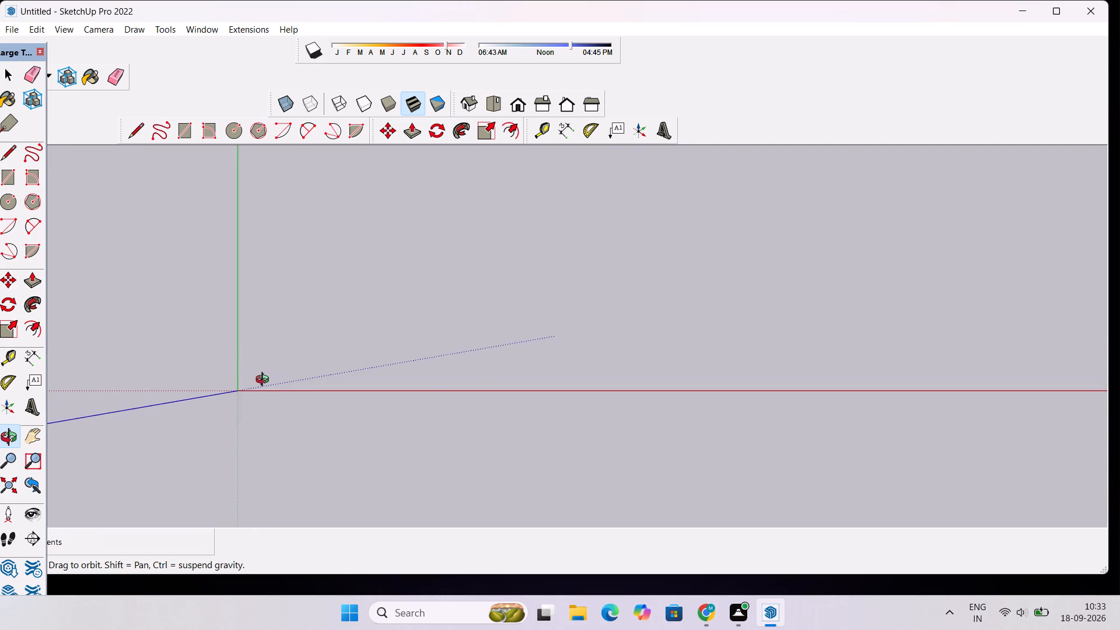
scroll(265, 381, up, 11)
scroll(93, 411, up, 17)
scroll(349, 409, up, 5)
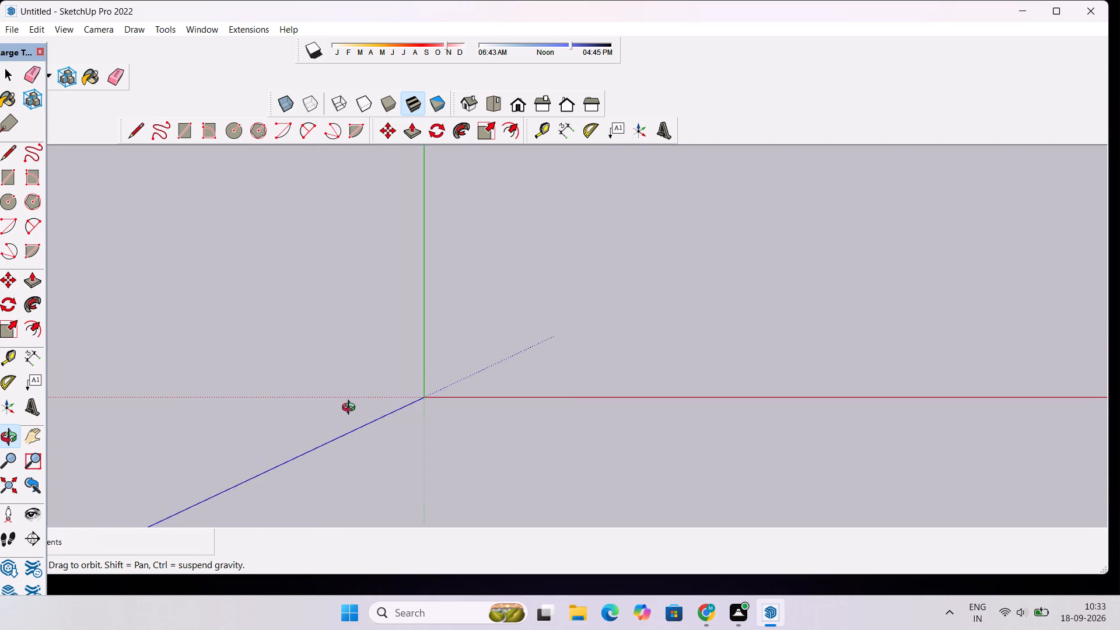
scroll(654, 370, up, 5)
scroll(284, 398, up, 15)
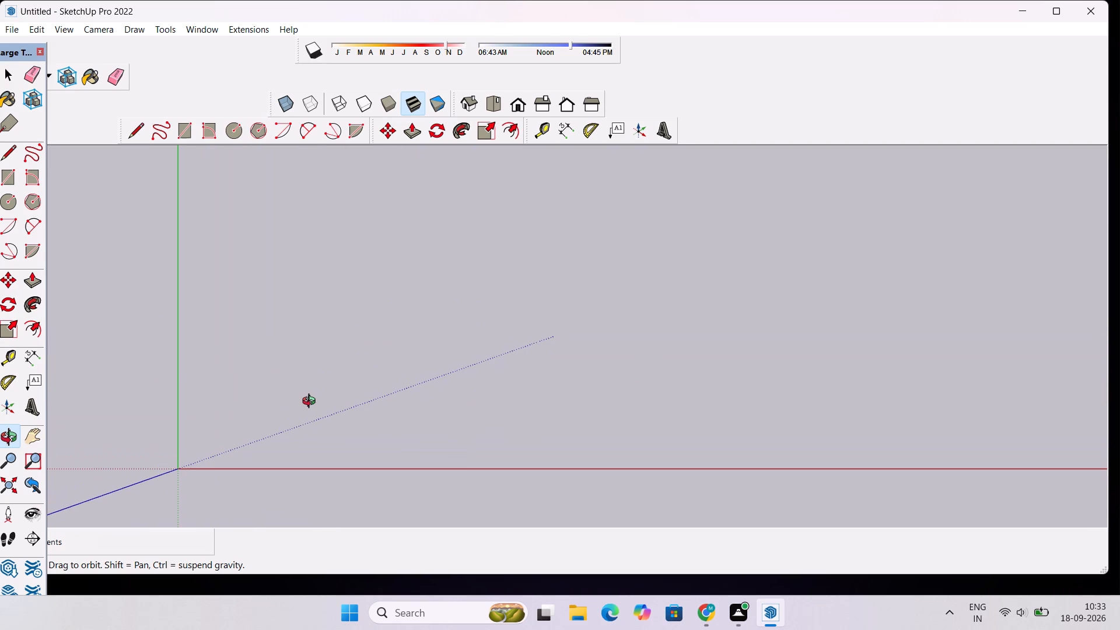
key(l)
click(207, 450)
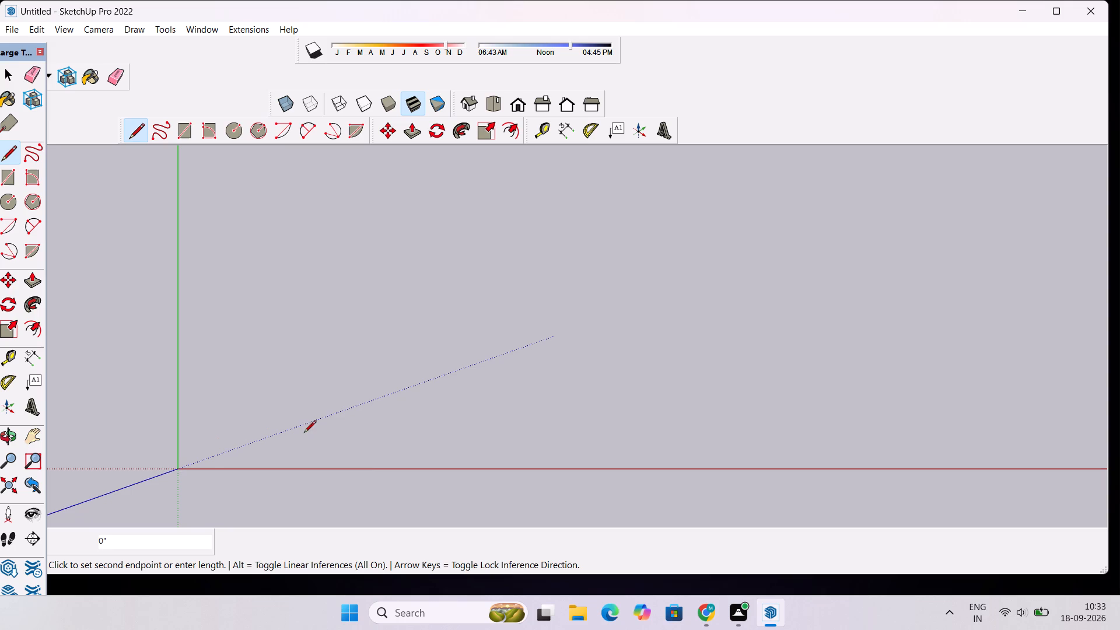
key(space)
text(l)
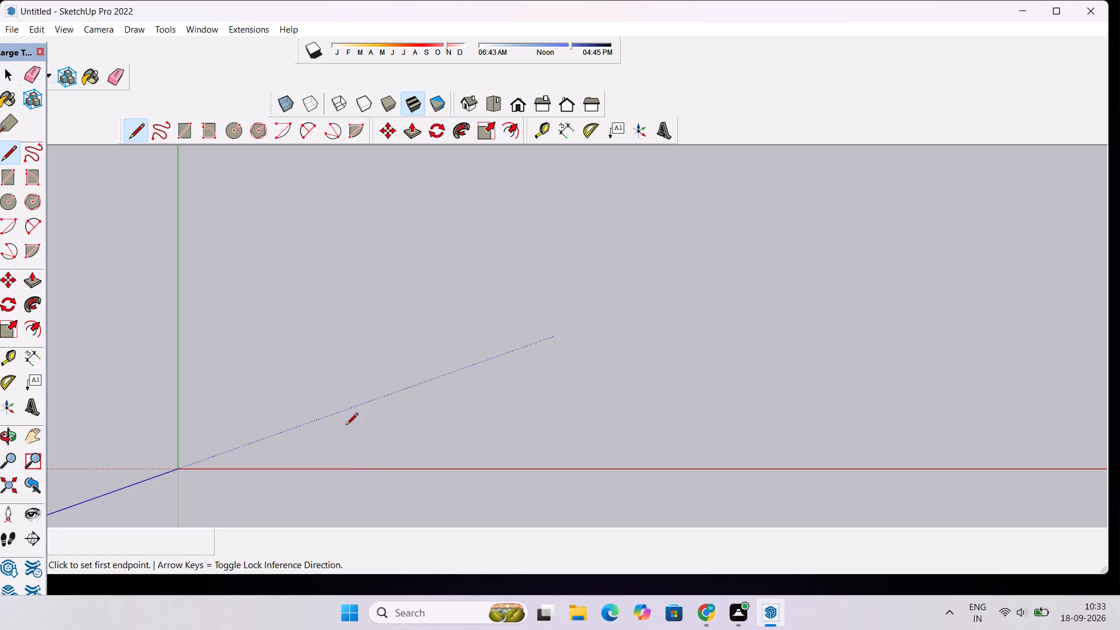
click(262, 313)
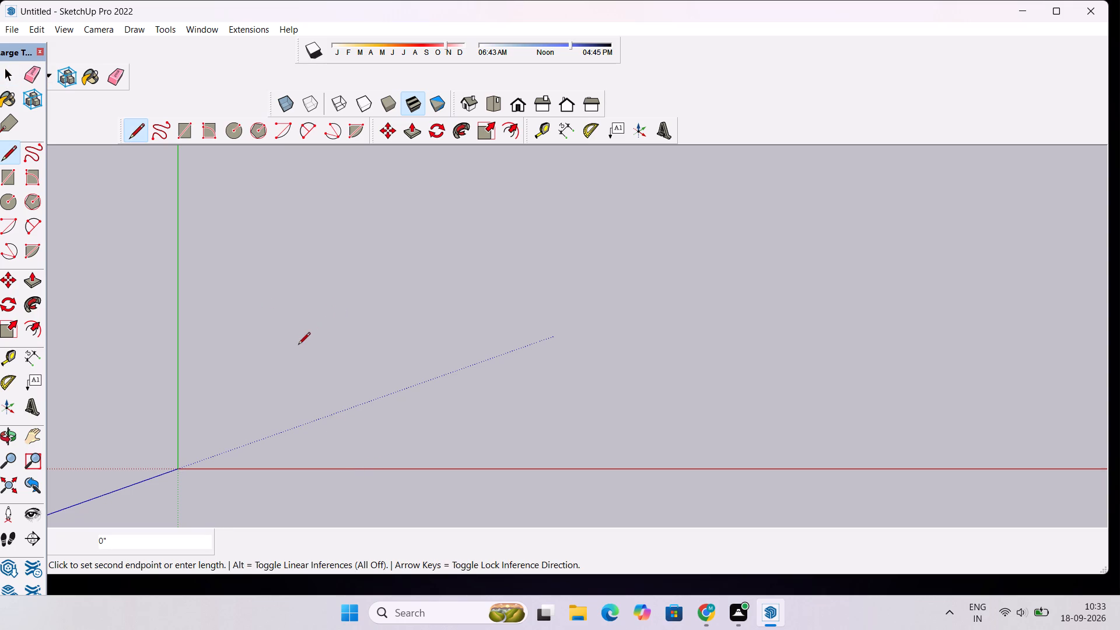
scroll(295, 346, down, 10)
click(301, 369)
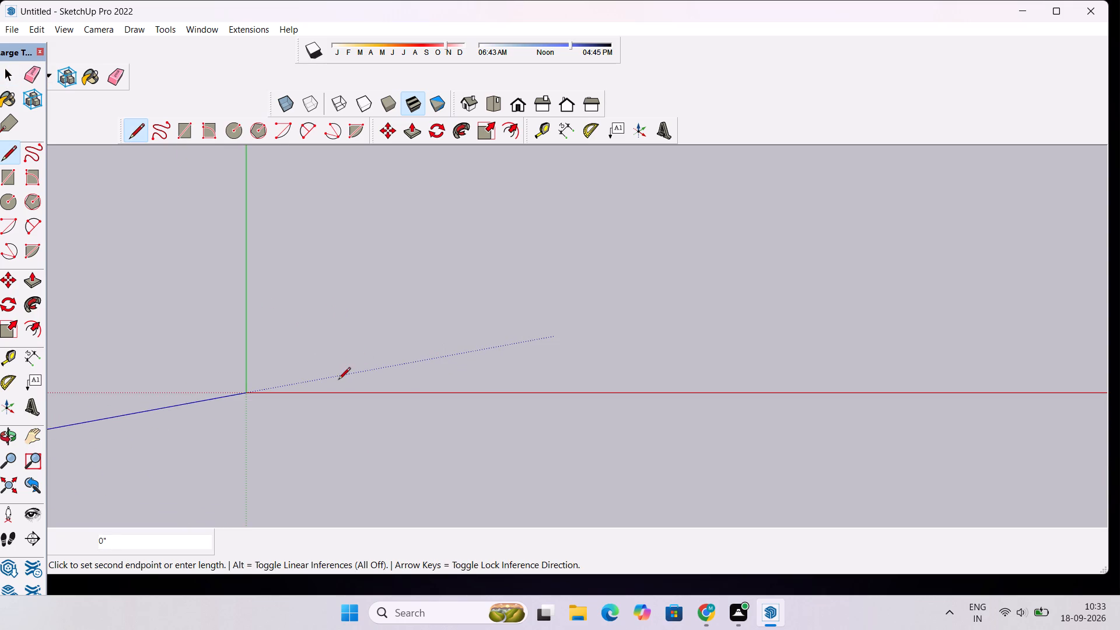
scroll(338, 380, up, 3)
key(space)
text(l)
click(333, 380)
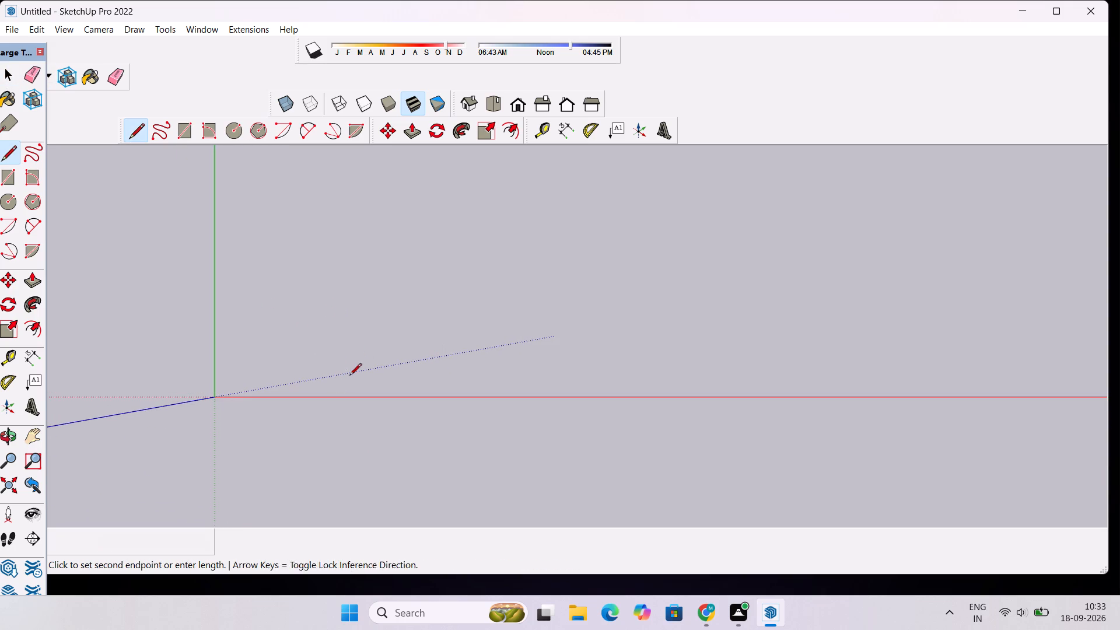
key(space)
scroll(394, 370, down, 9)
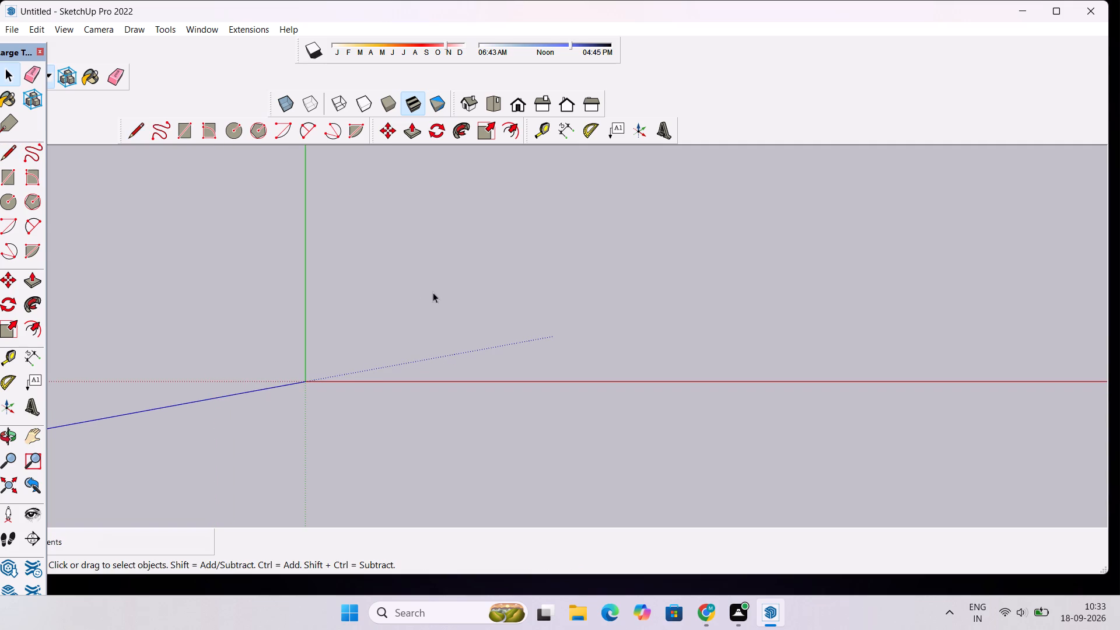
Orbit slightly out of the straight top view and bring the axes origin back into view.
key(o)
click(338, 426)
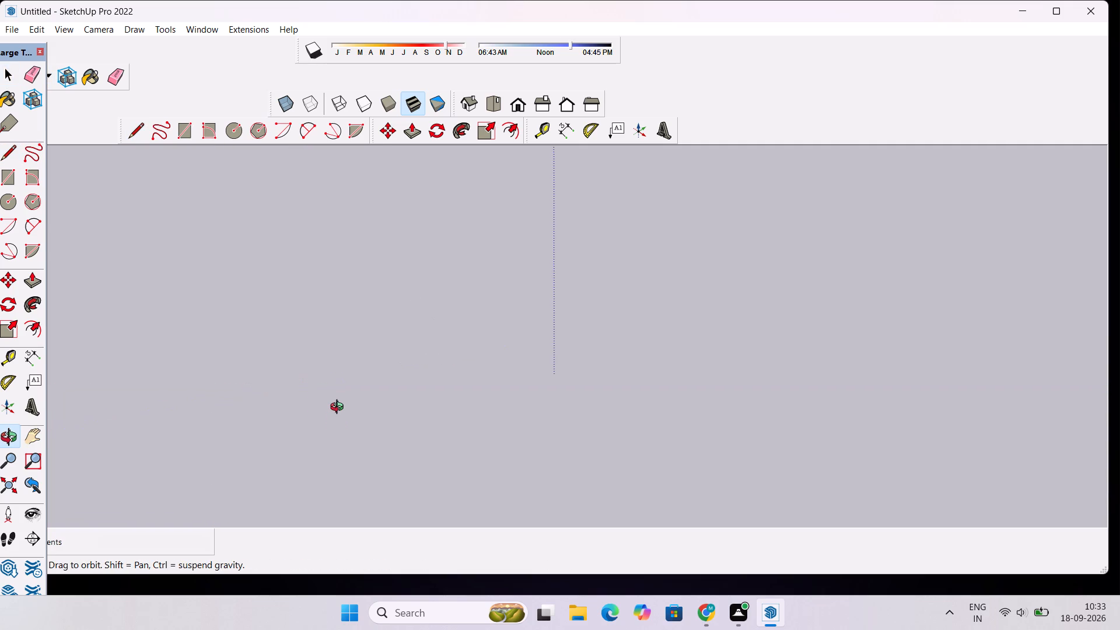
scroll(335, 395, down, 6)
scroll(335, 395, down, 20)
scroll(335, 395, down, 20)
scroll(335, 395, down, 13)
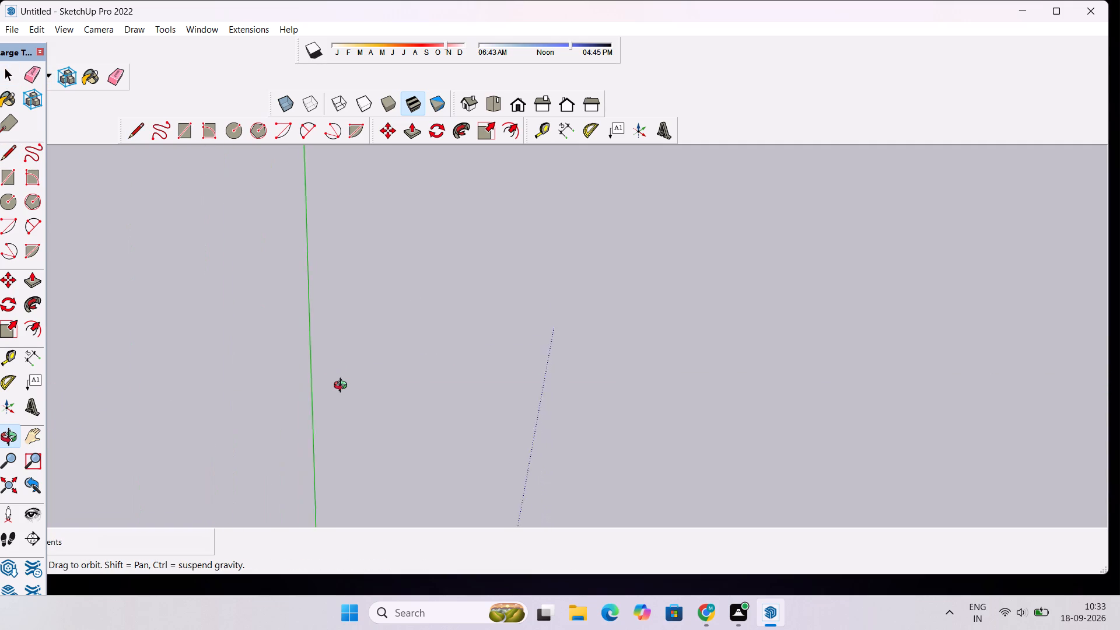
scroll(343, 387, down, 20)
scroll(343, 387, down, 17)
shift+drag(375, 457, 375, 430)
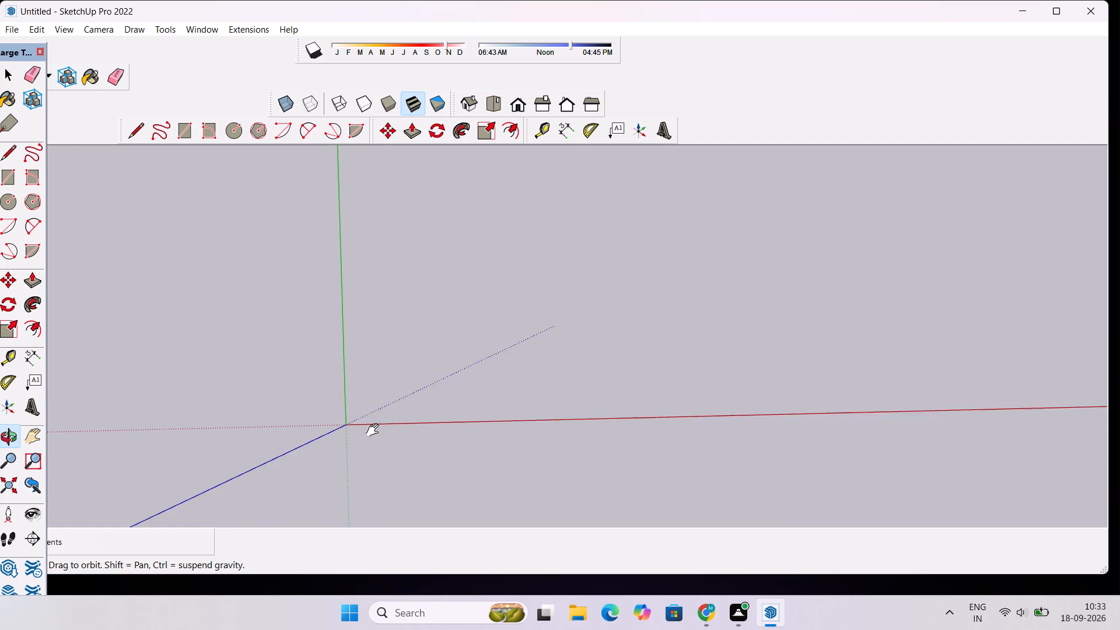
shift+drag(375, 430, 375, 405)
scroll(363, 405, up, 10)
shift+drag(330, 435, 330, 416)
shift+scroll(338, 394, up, 10)
shift+scroll(338, 394, down, 3)
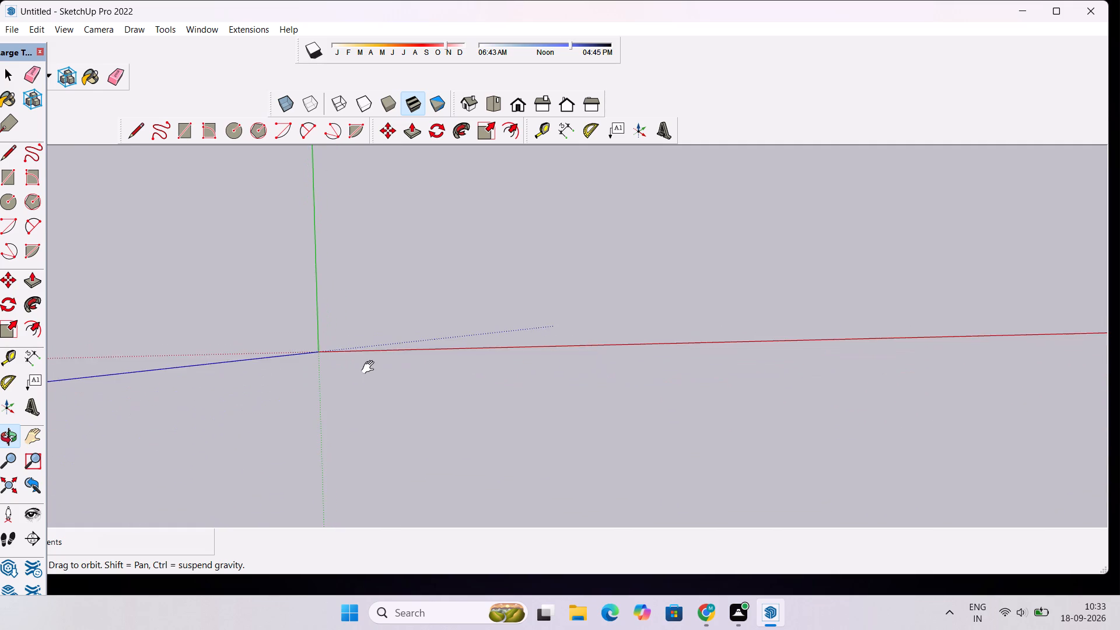
shift+drag(374, 367, 374, 383)
scroll(374, 383, down, 16)
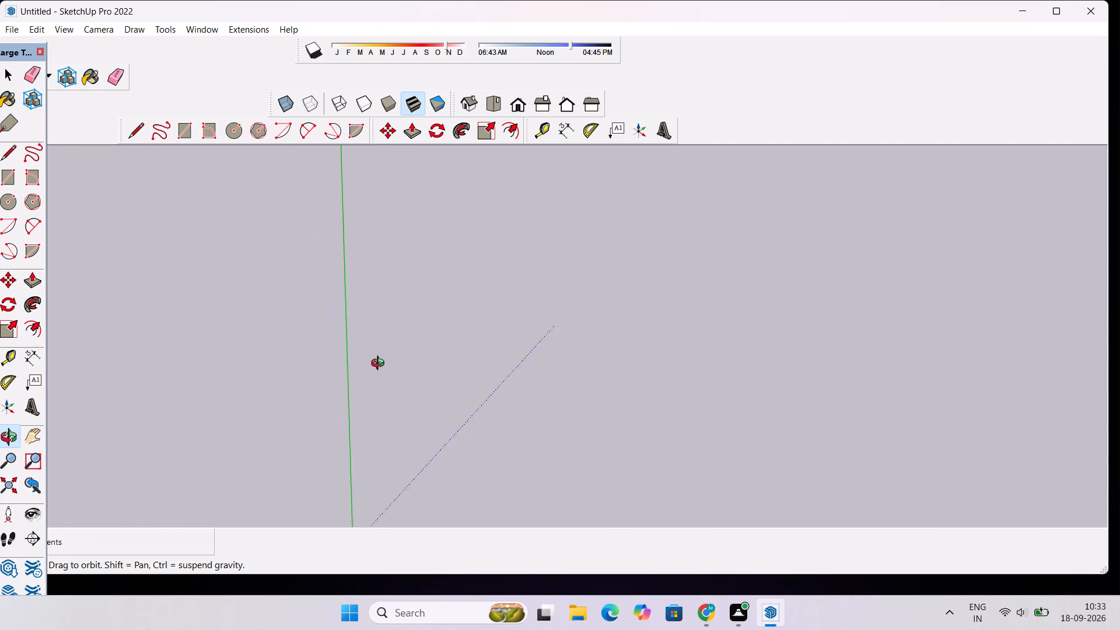
scroll(380, 365, down, 19)
scroll(402, 451, up, 12)
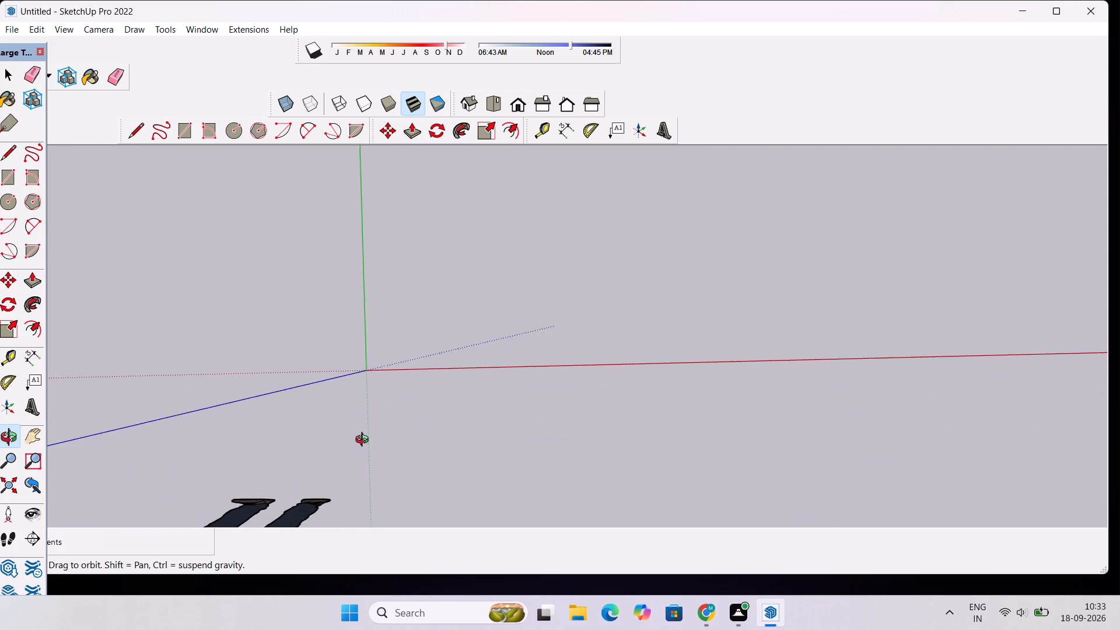
scroll(365, 441, up, 9)
Reframe the axes origin at a slight tilt, leaving open drawing space along the positive red and green axes.
drag(542, 420, 537, 424)
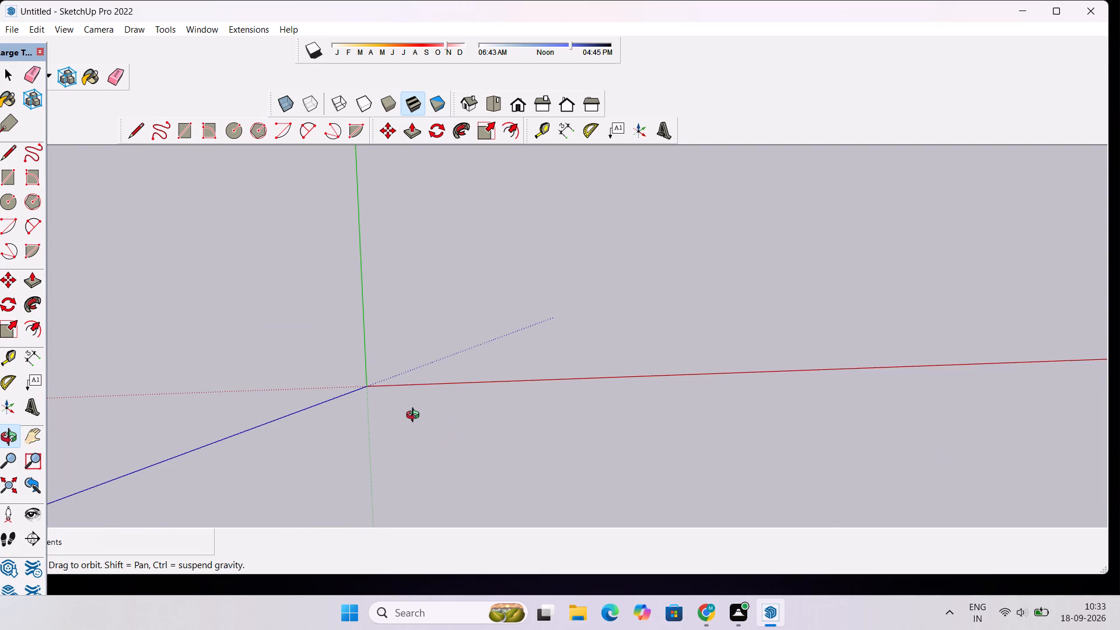
scroll(415, 416, up, 1)
shift+drag(424, 402, 415, 402)
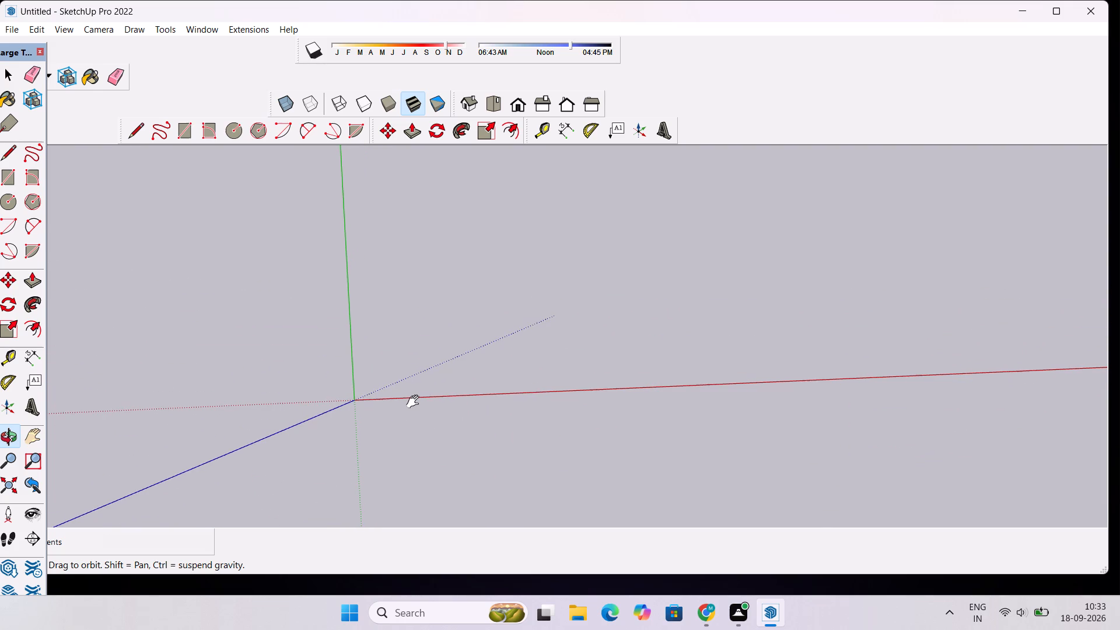
shift+drag(415, 402, 383, 397)
shift+drag(331, 429, 299, 397)
shift+scroll(298, 372, up, 4)
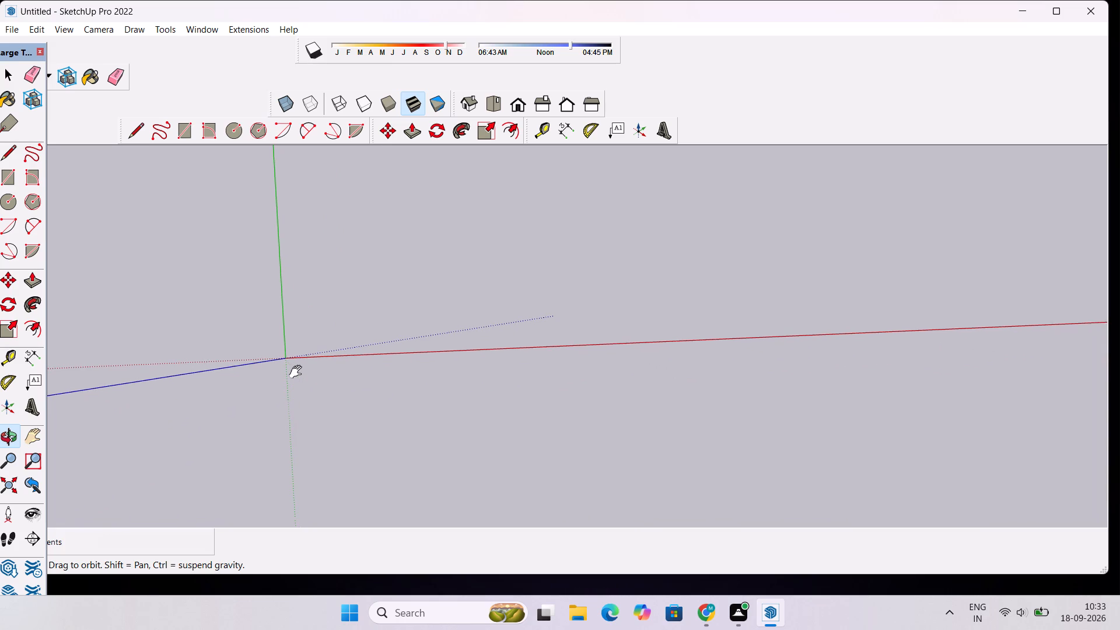
shift+scroll(298, 372, up, 1)
shift+drag(339, 375, 333, 402)
scroll(291, 400, up, 2)
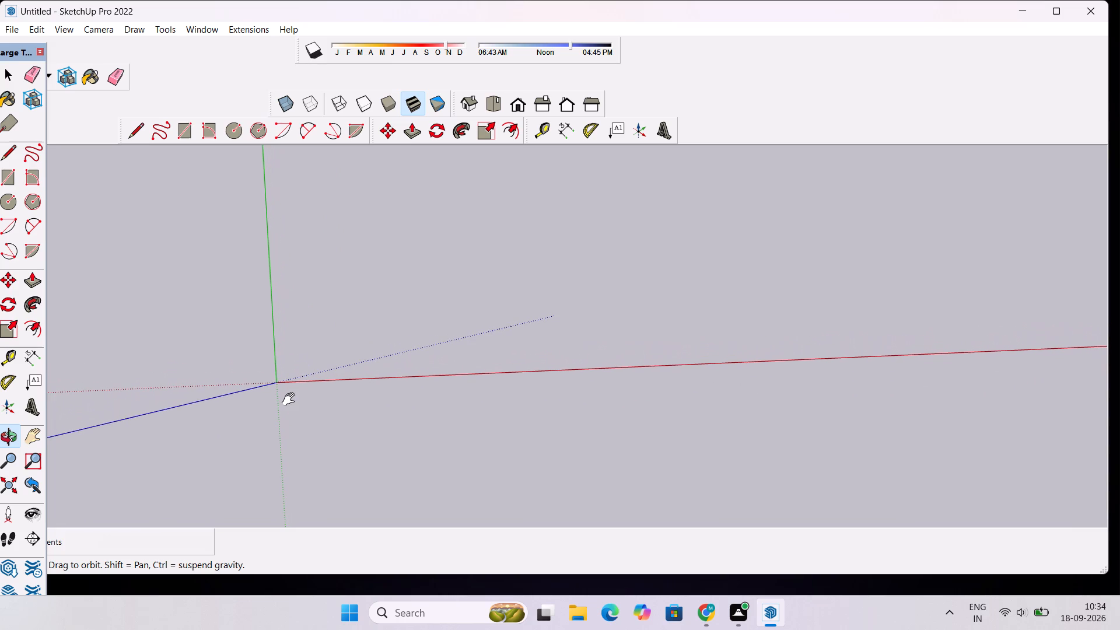
shift+drag(291, 398, 286, 385)
shift+drag(288, 377, 292, 383)
shift+scroll(279, 376, up, 3)
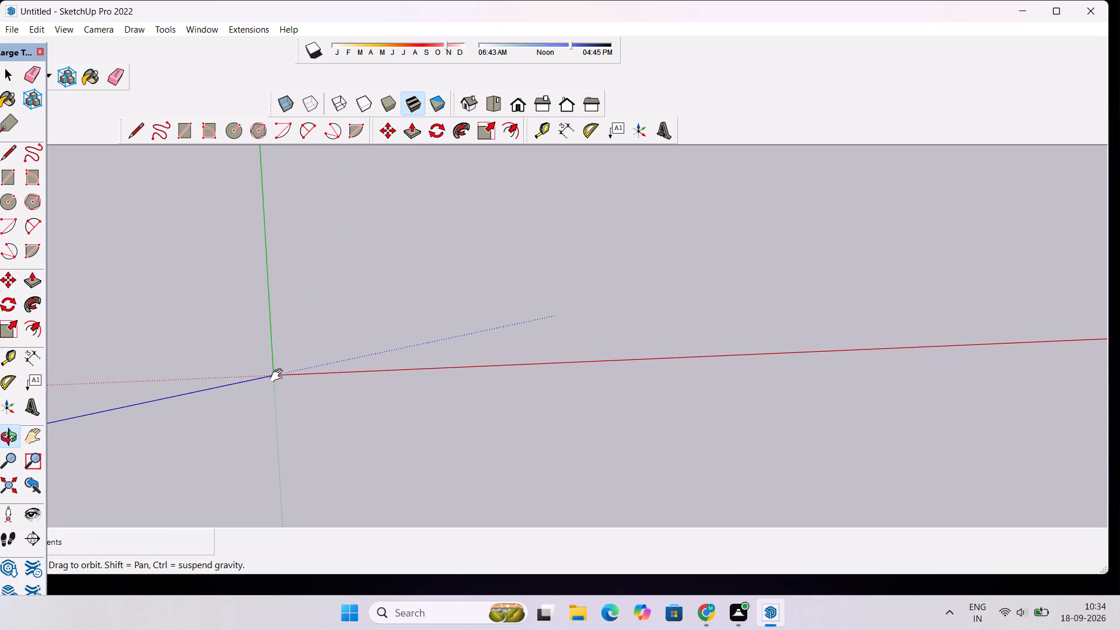
shift+scroll(275, 386, up, 1)
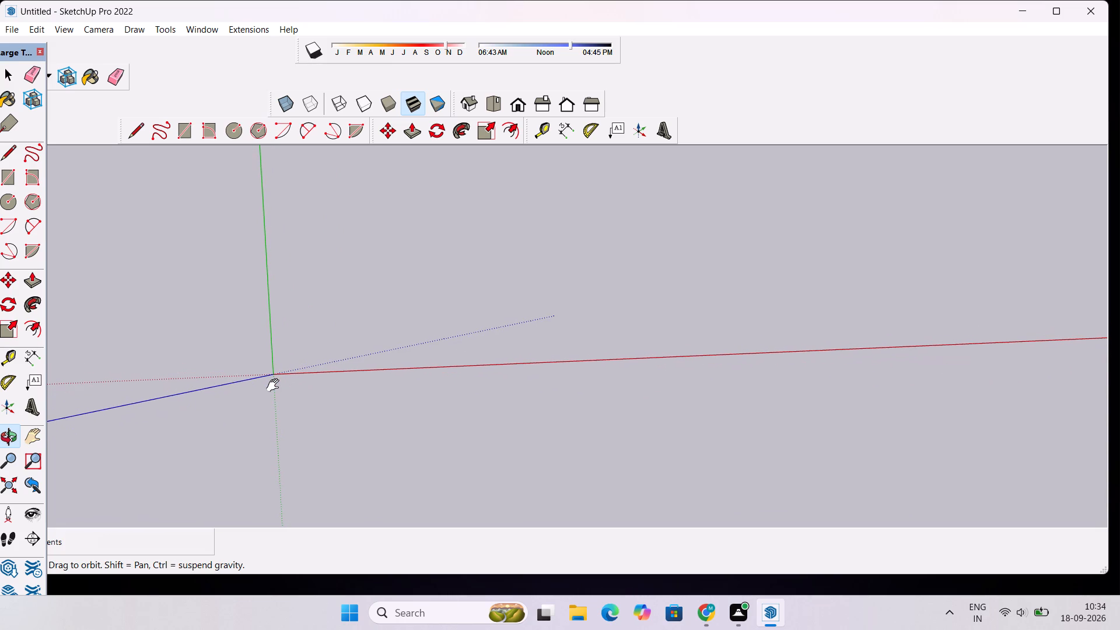
shift+scroll(275, 386, up, 2)
shift+scroll(275, 386, down, 2)
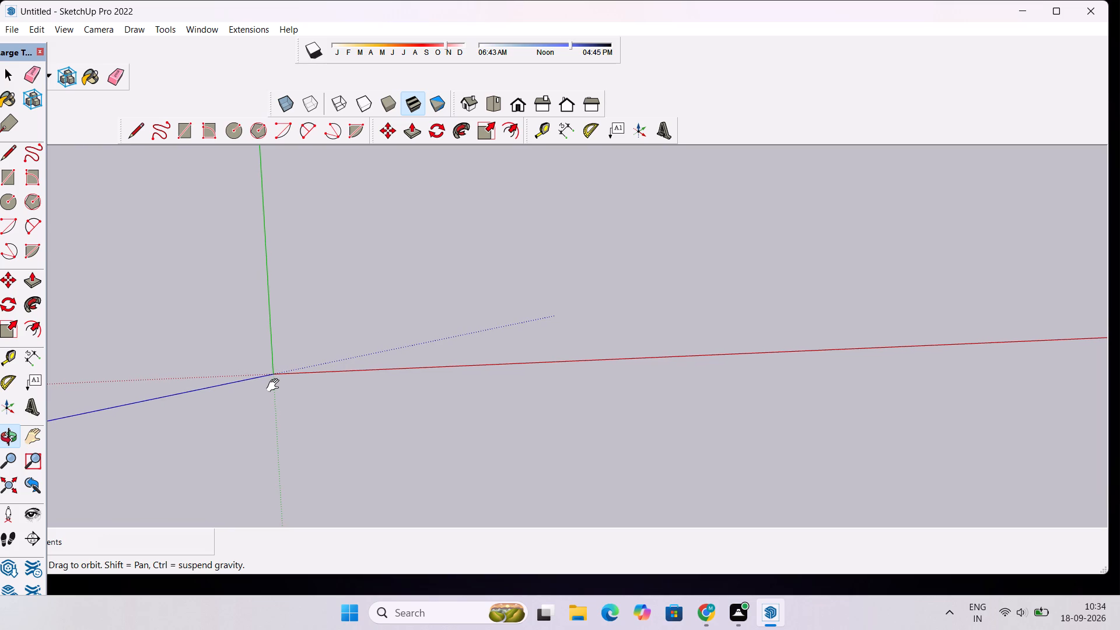
Draw a 50' line parallel to the red axis, starting just beside the axes origin.
key(l)
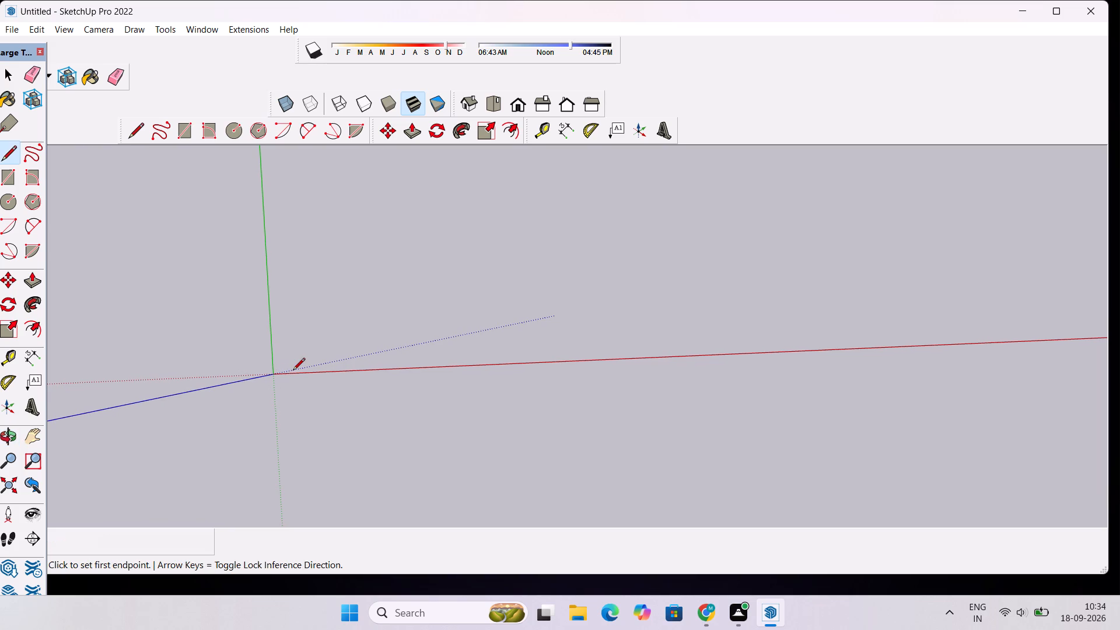
click(294, 361)
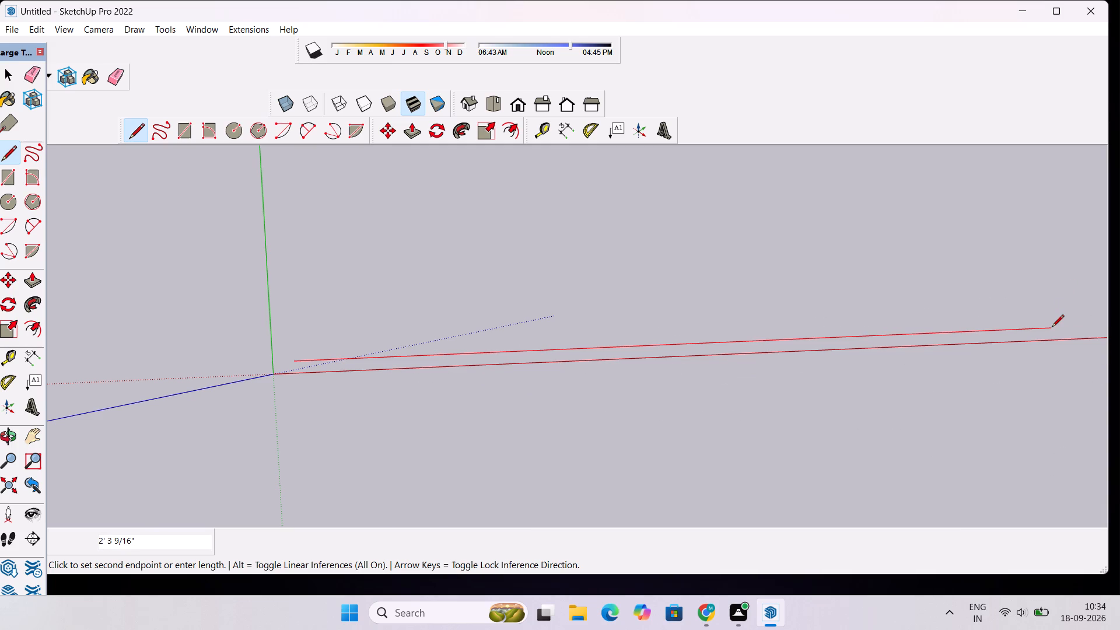
text(50')
key(Return)
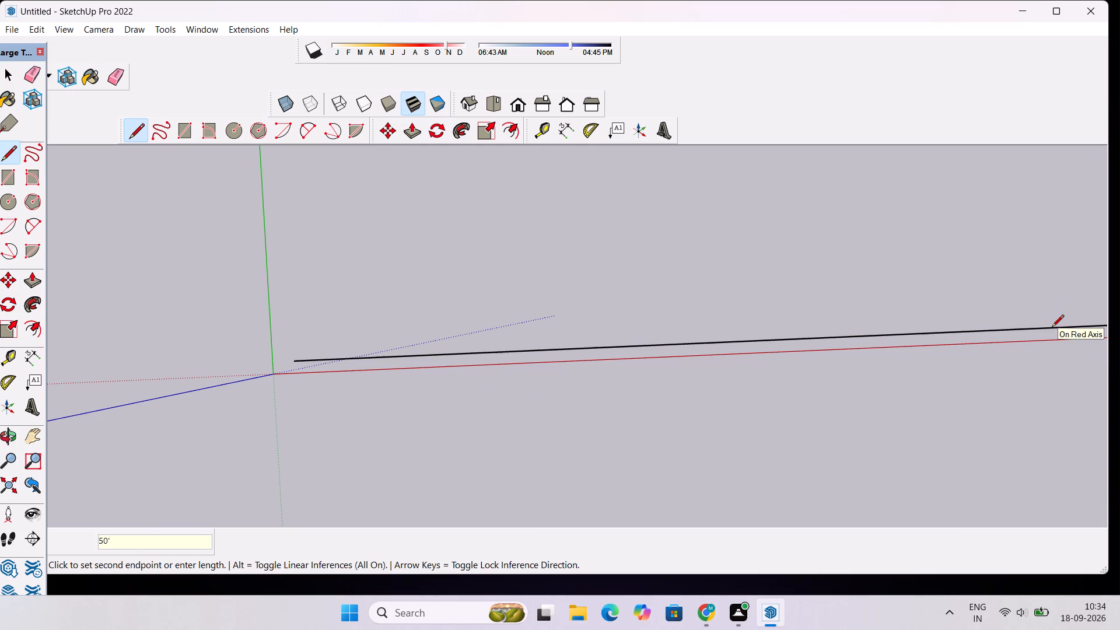
Continue the outline from the first line's far end with a 50' line in the positive green axis direction.
scroll(845, 327, down, 20)
scroll(845, 327, down, 2)
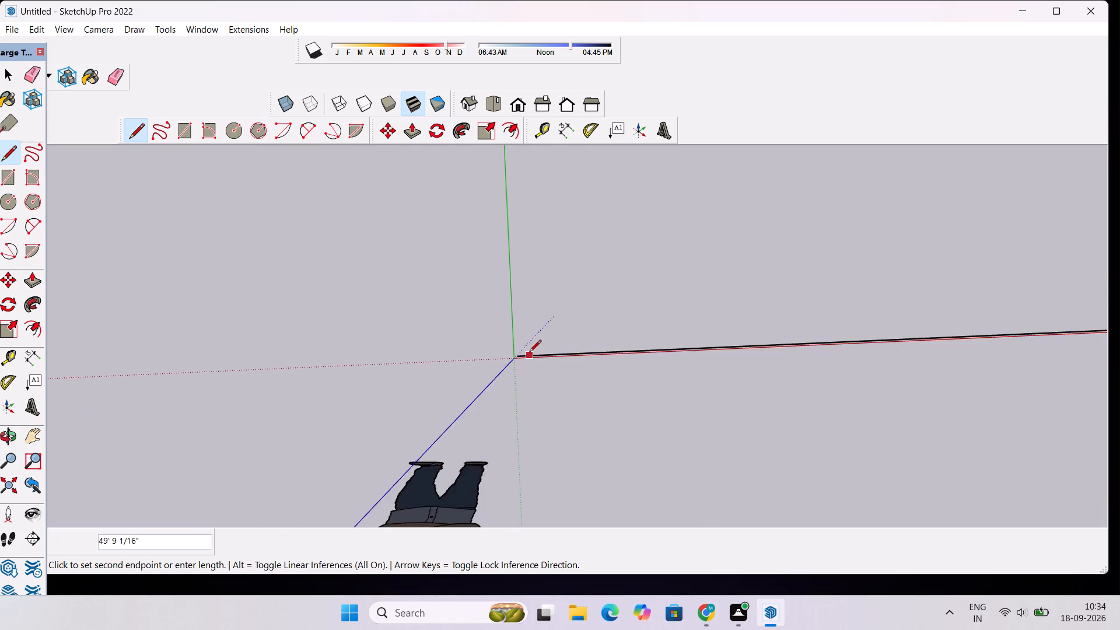
scroll(529, 353, down, 20)
scroll(529, 353, down, 8)
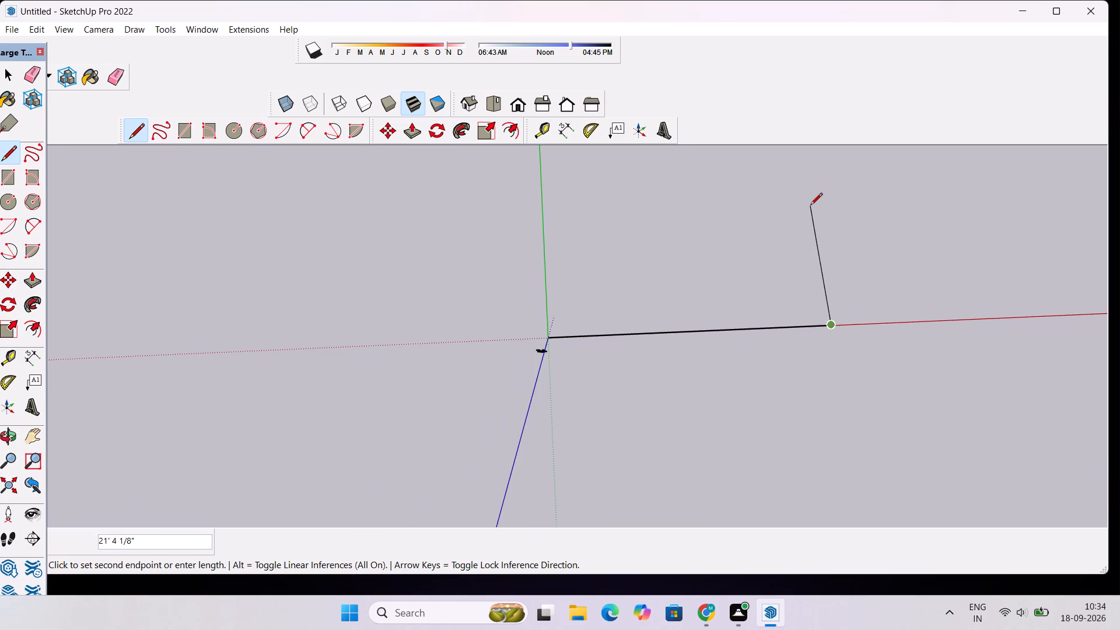
scroll(810, 205, up, 6)
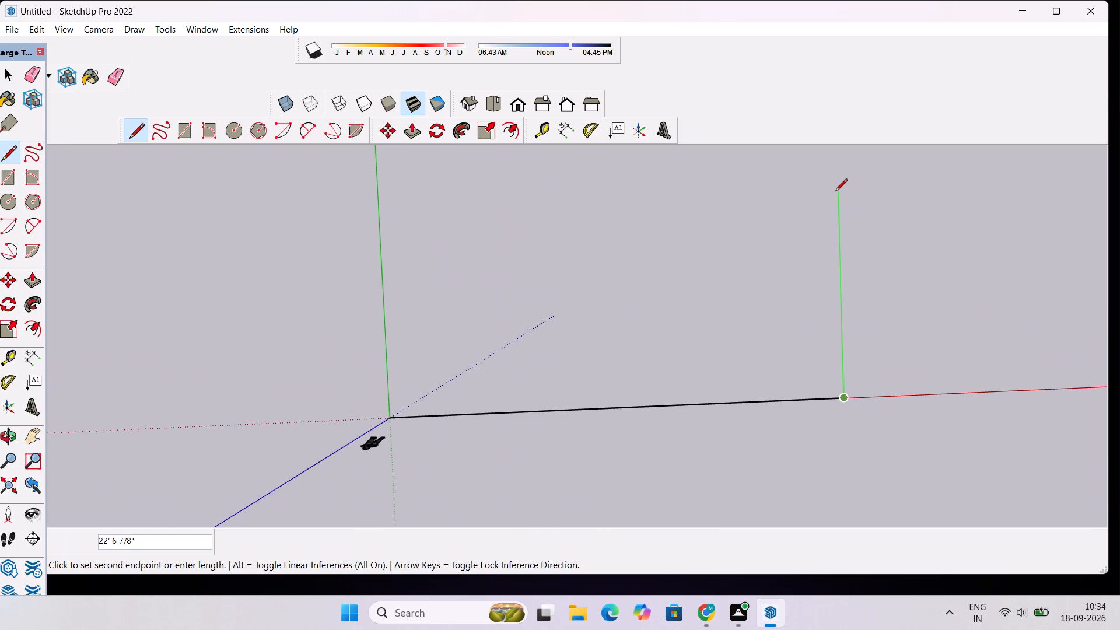
scroll(837, 192, up, 4)
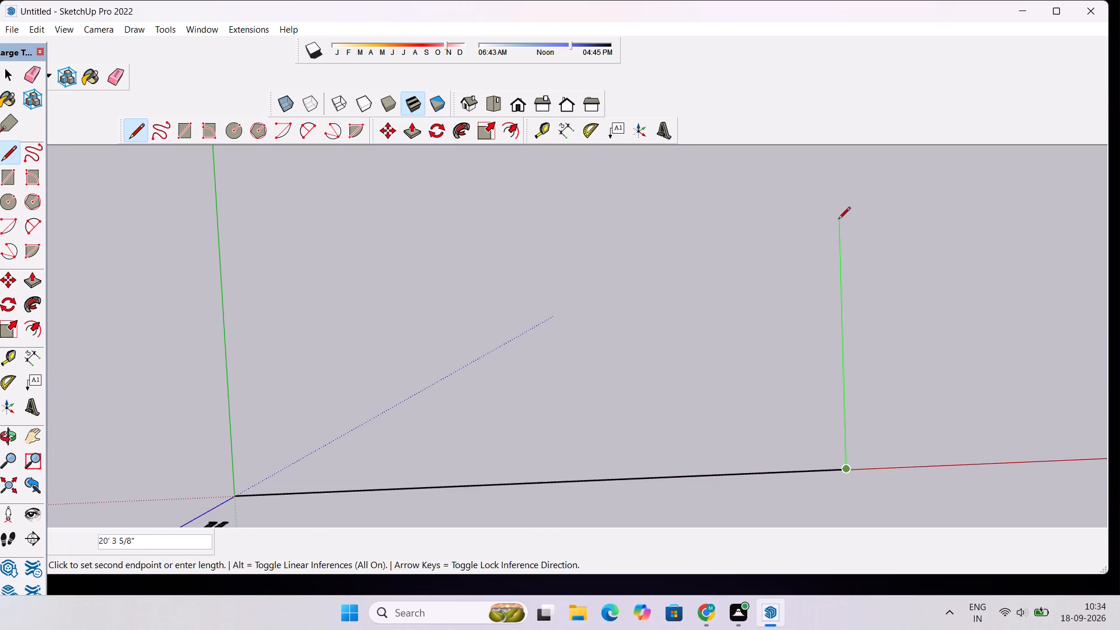
text(50)
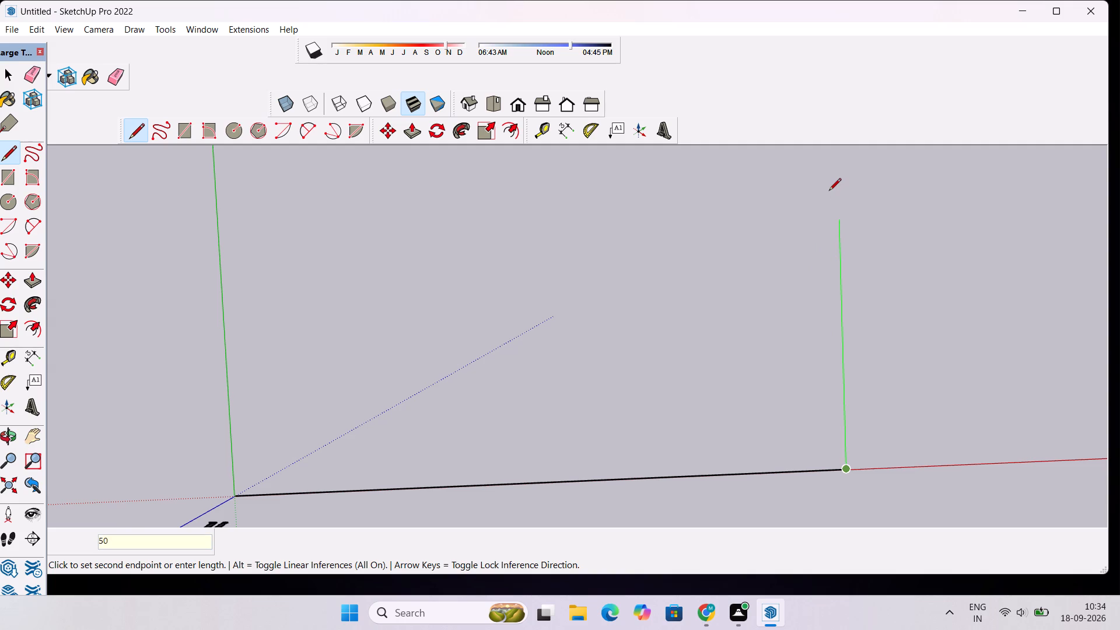
key(apostrophe)
key(Return)
Draw the outline's third side 50' long, back parallel to the red axis toward the green axis.
scroll(809, 263, down, 16)
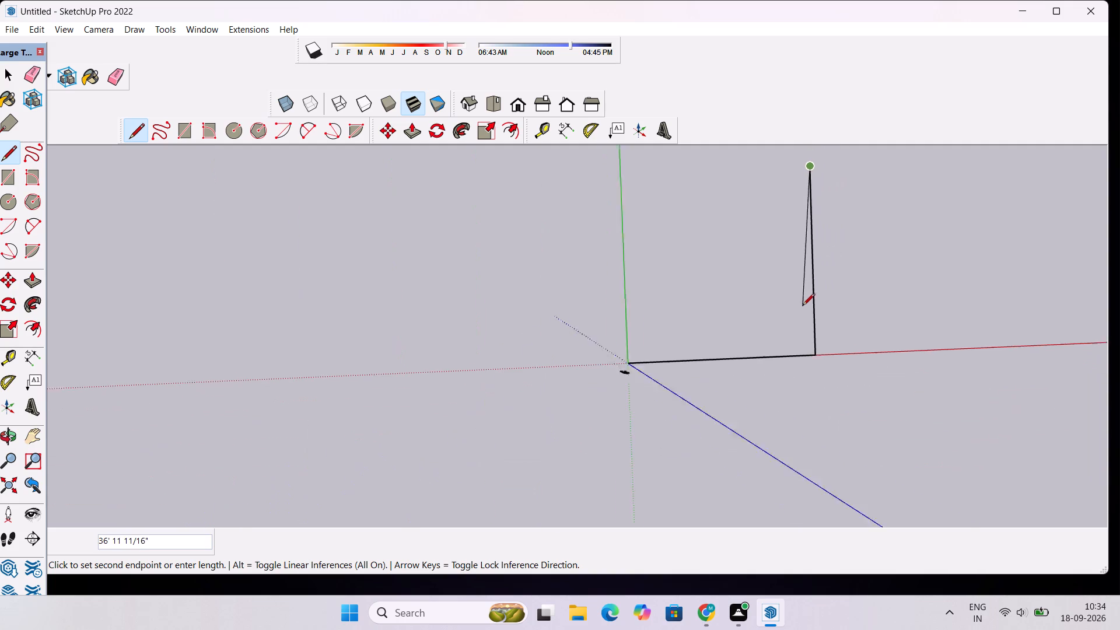
scroll(803, 306, down, 2)
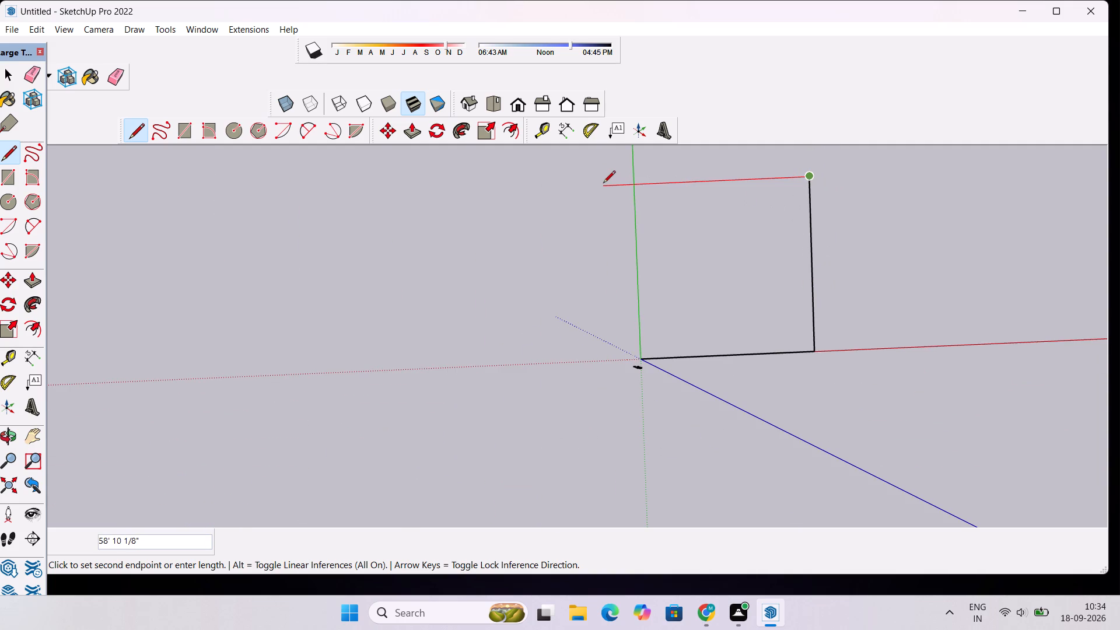
key(0)
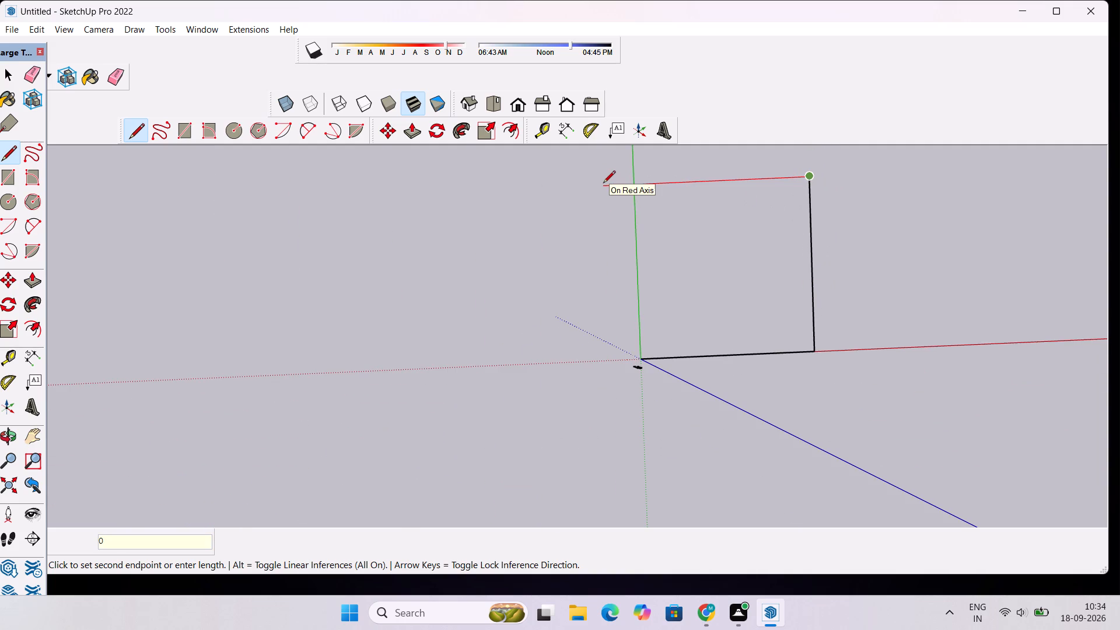
key(BackSpace)
text(50')
key(Return)
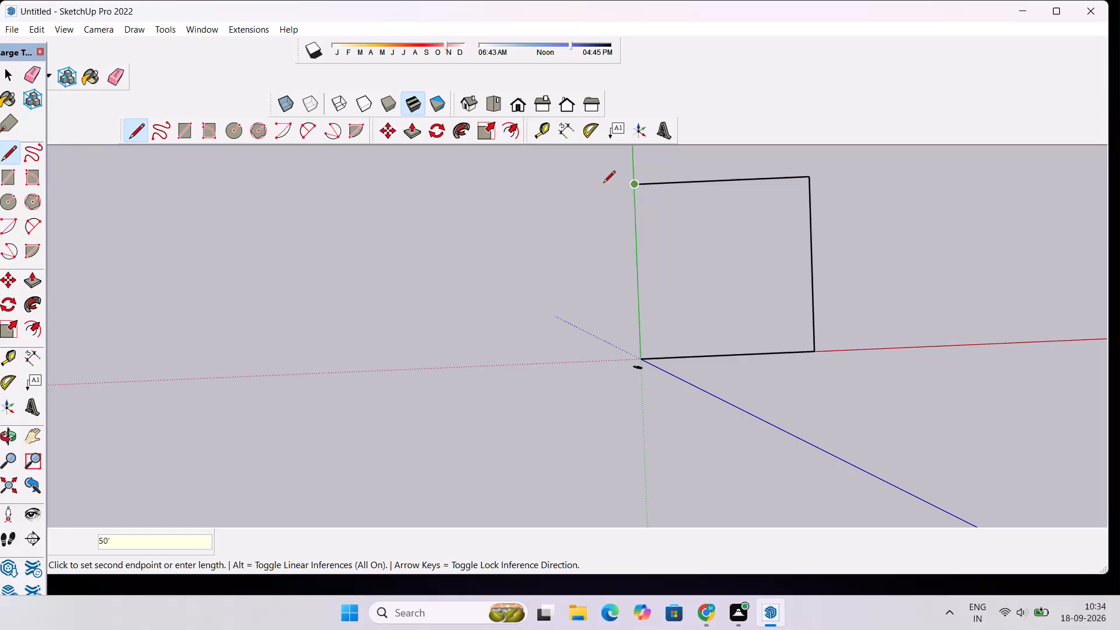
Close the 50' square outline by joining its last side to the first line's start point beside the origin.
scroll(636, 361, up, 13)
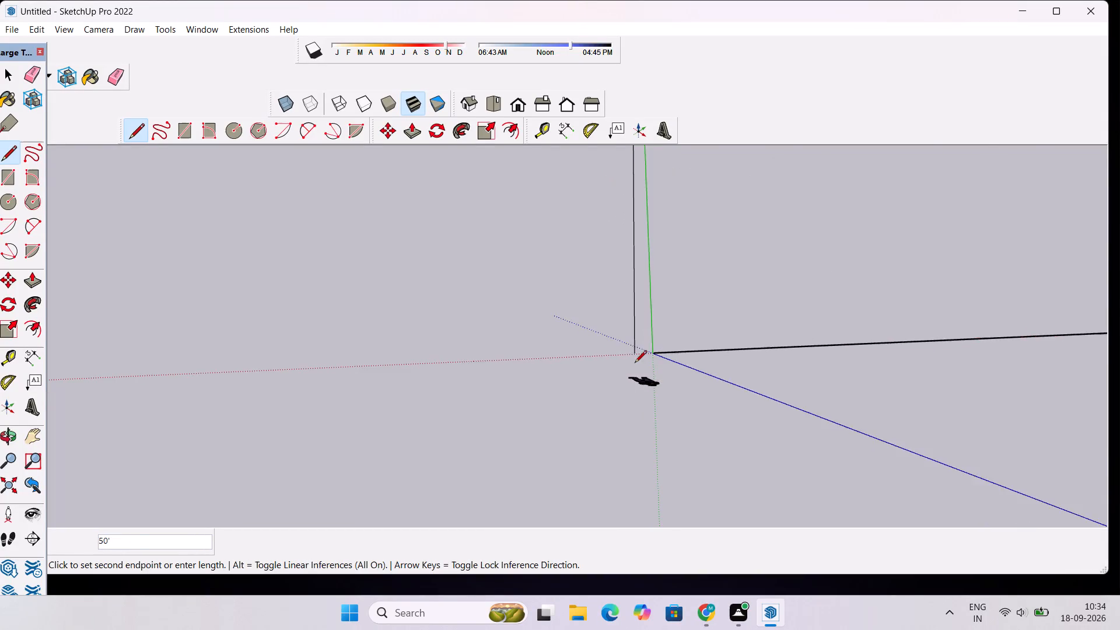
scroll(635, 363, up, 6)
click(671, 346)
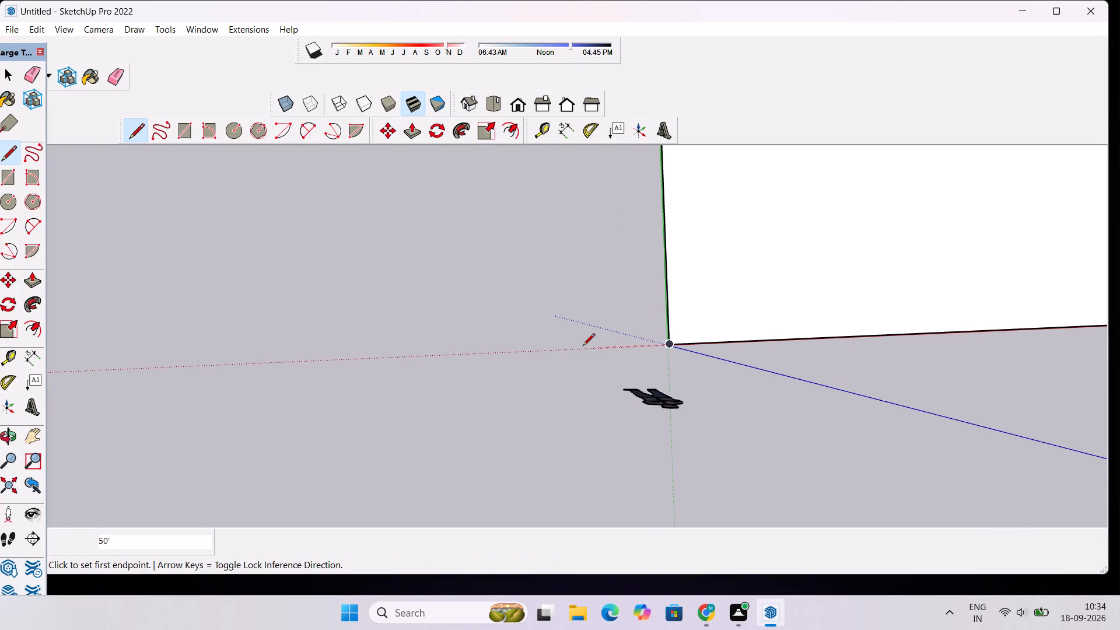
Frame the whole square face together with the axes origin in the view.
scroll(583, 346, down, 4)
scroll(485, 333, down, 11)
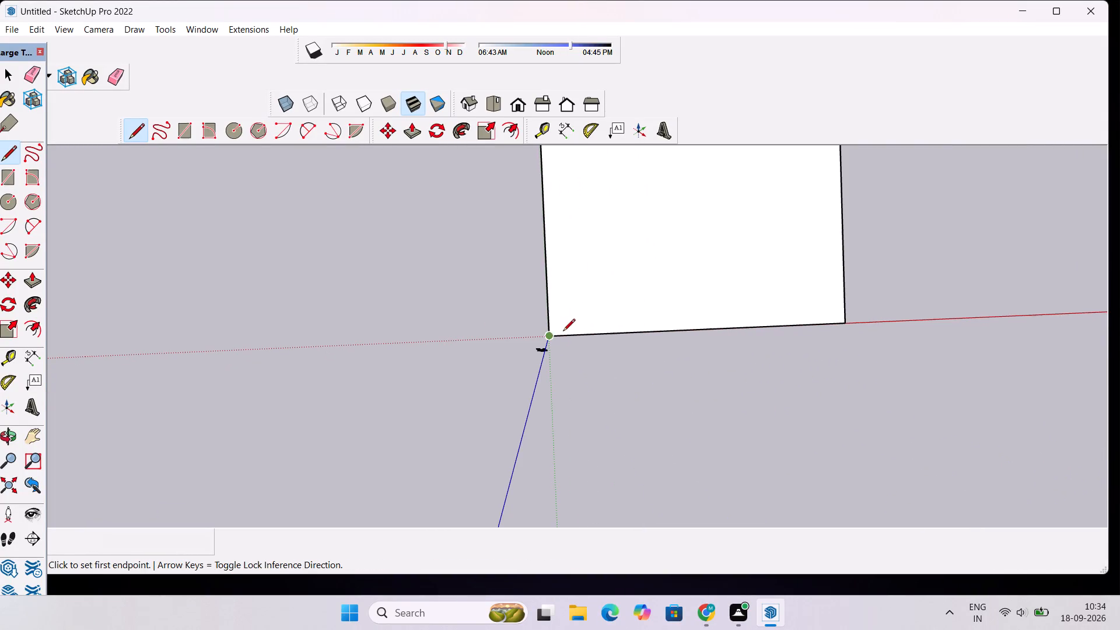
key(space)
key(o)
scroll(663, 317, down, 4)
shift+drag(668, 264, 510, 364)
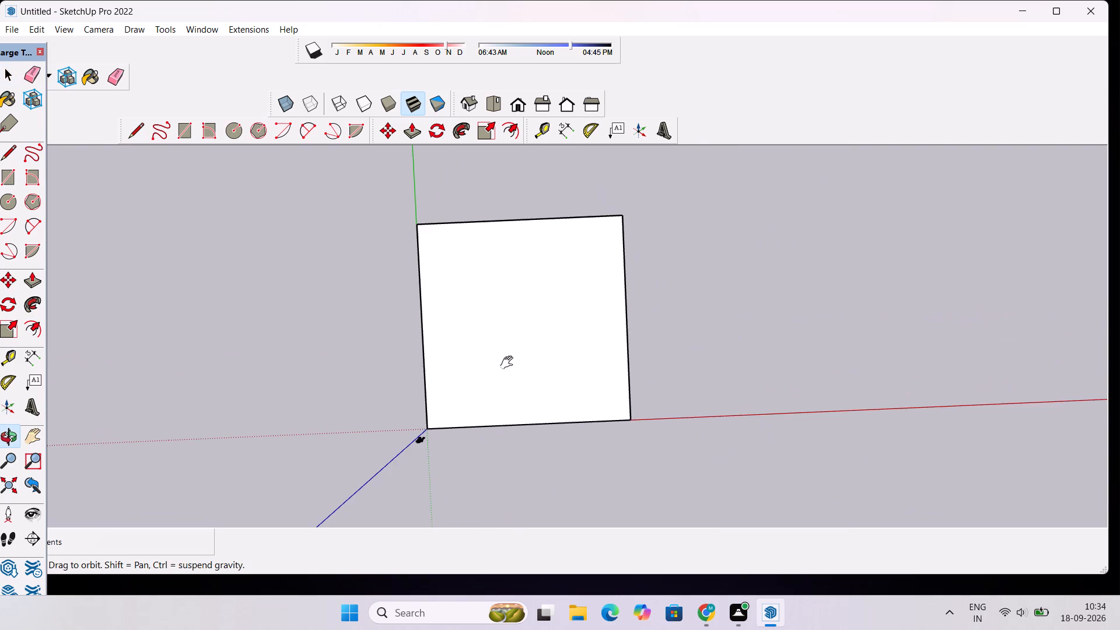
Examine the square face and its corner at the axes origin from several angles.
scroll(506, 389, up, 6)
drag(511, 464, 509, 348)
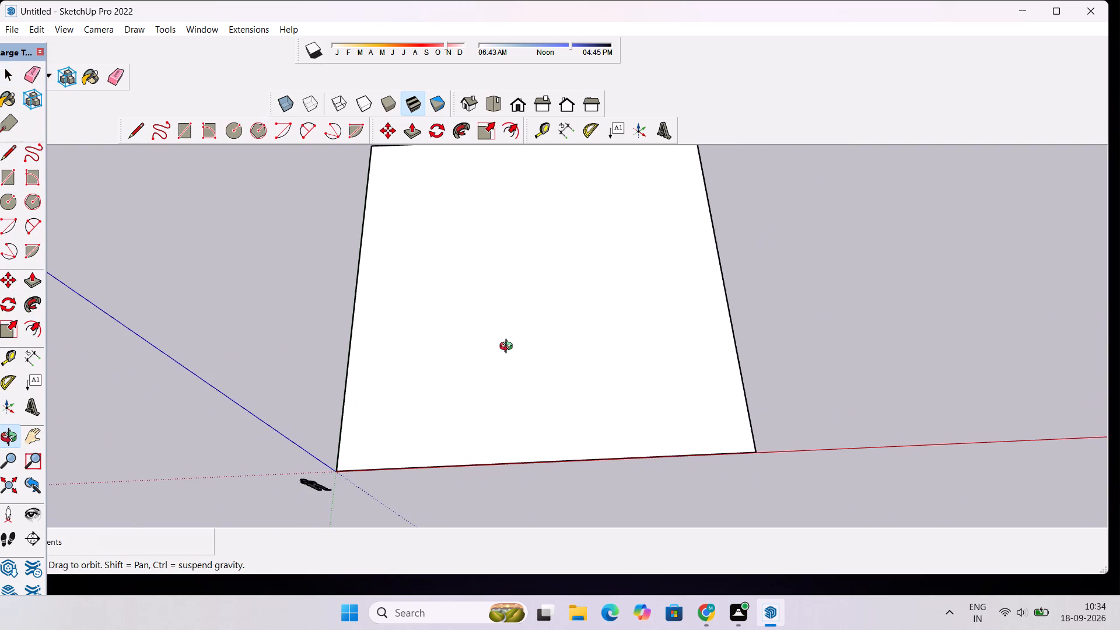
scroll(509, 365, down, 5)
shift+drag(512, 423, 475, 412)
scroll(473, 403, up, 4)
scroll(470, 430, down, 3)
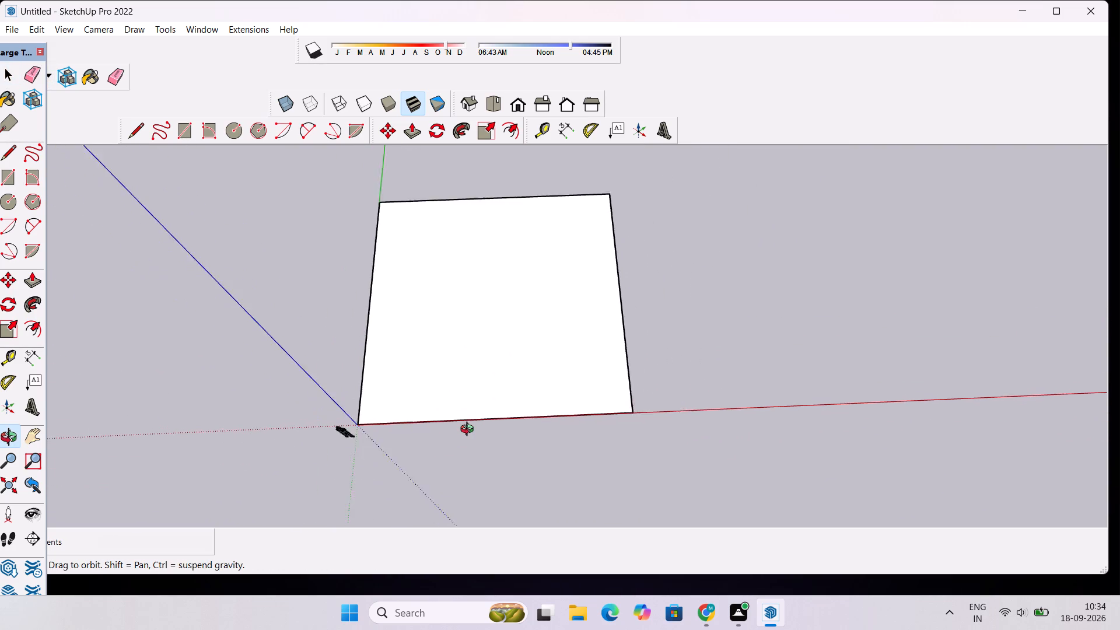
scroll(470, 430, down, 2)
shift+drag(485, 391, 476, 416)
scroll(476, 416, up, 4)
shift+drag(482, 415, 461, 387)
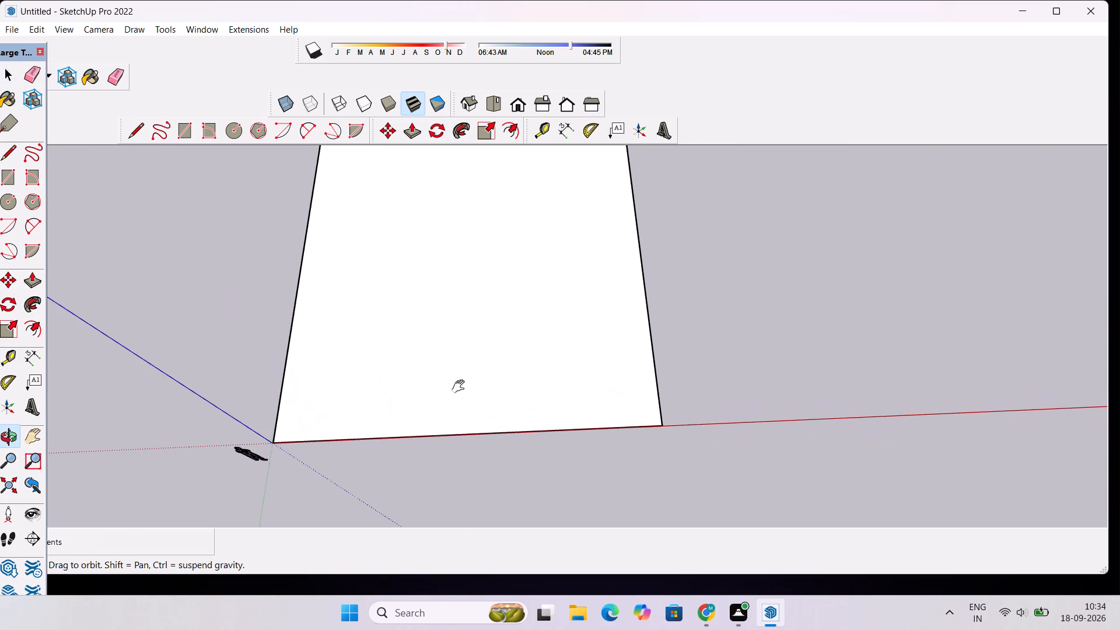
shift+scroll(466, 365, down, 3)
shift+drag(466, 365, 454, 407)
shift+scroll(454, 407, up, 2)
shift+drag(454, 407, 445, 414)
Undo the square outline back to just its first 50' line along the red axis.
key(ctrl+z)
key(ctrl+z)
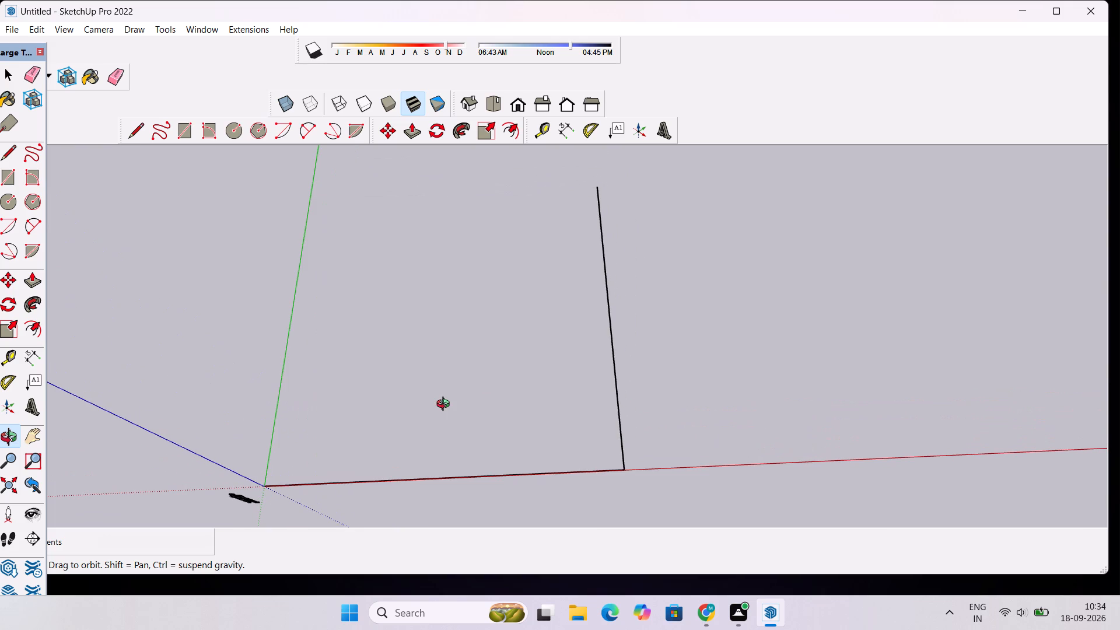
key(ctrl+z)
scroll(442, 390, down, 2)
key(ctrl+z)
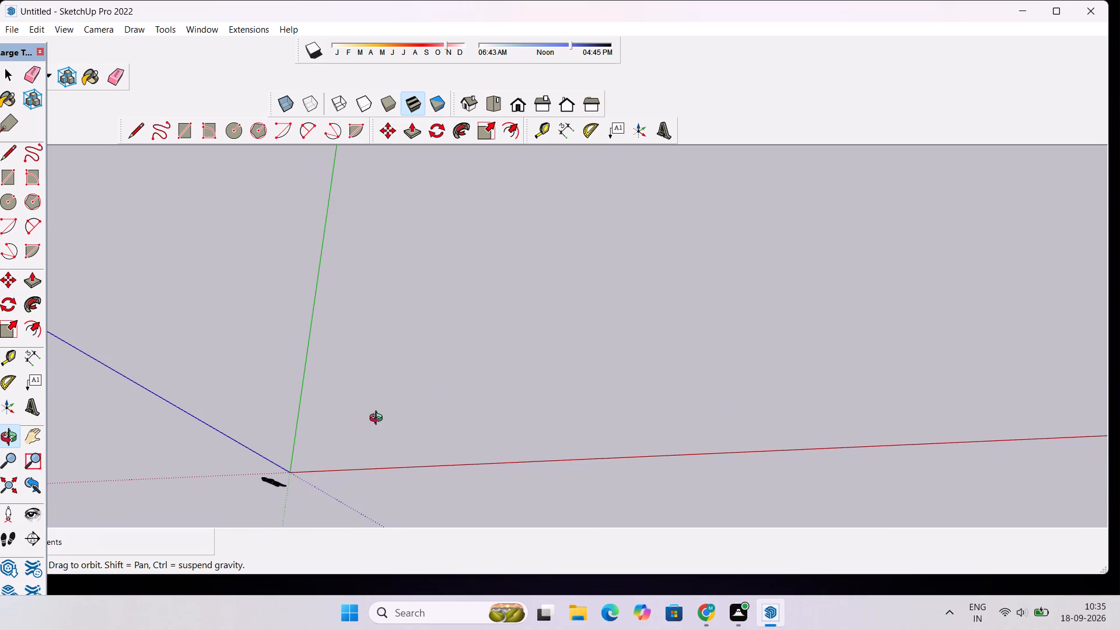
scroll(306, 469, up, 1)
key(ctrl+y)
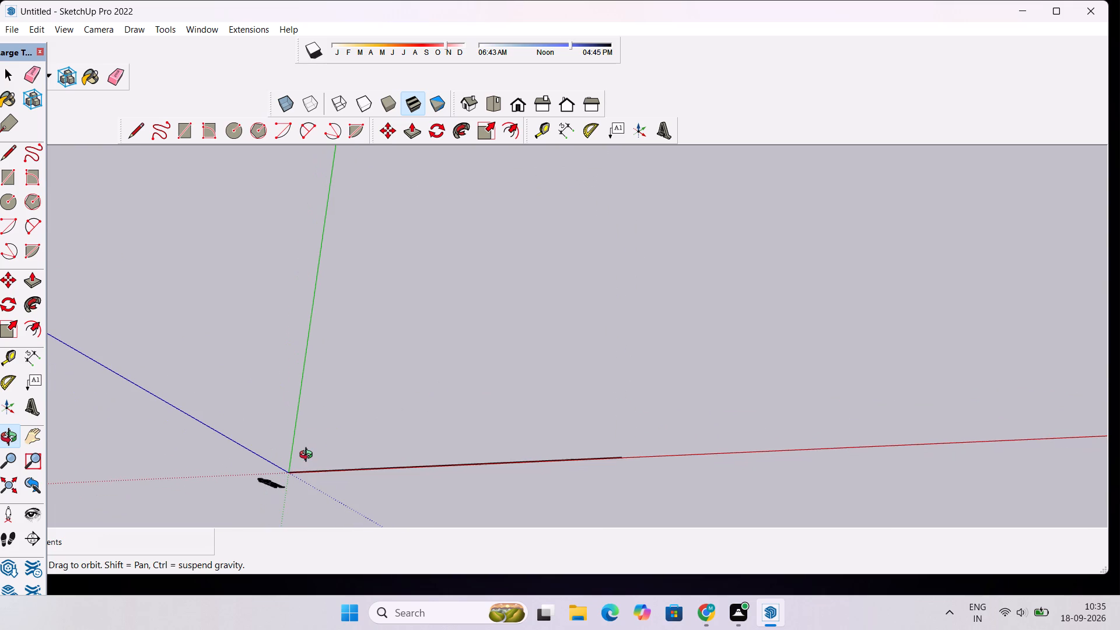
Extend the first line from its far end by 10' along the red axis.
key(l)
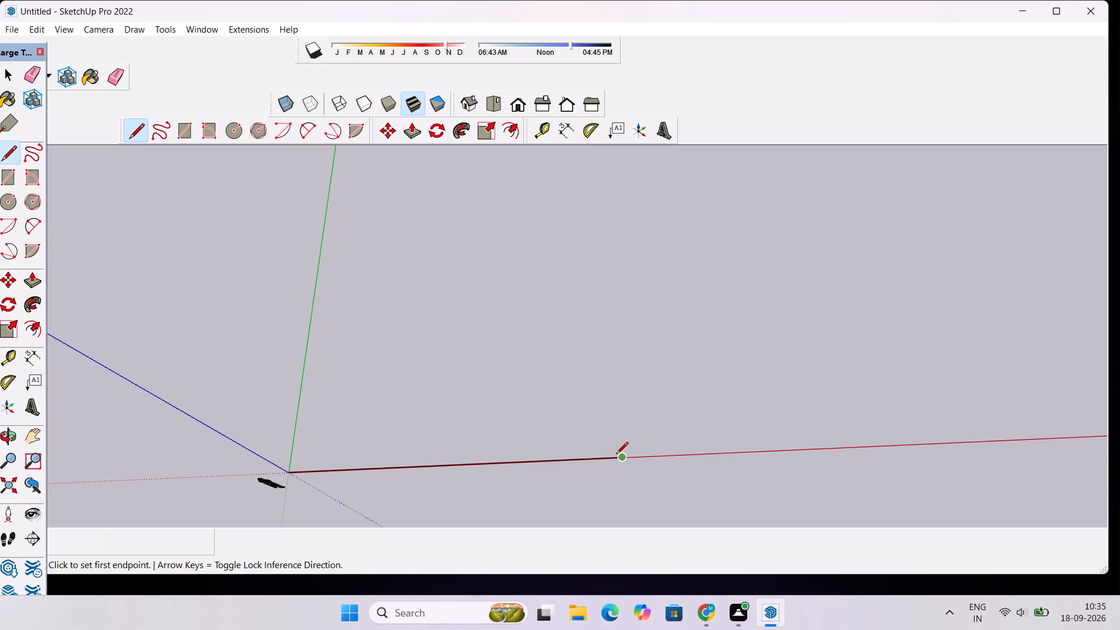
click(621, 457)
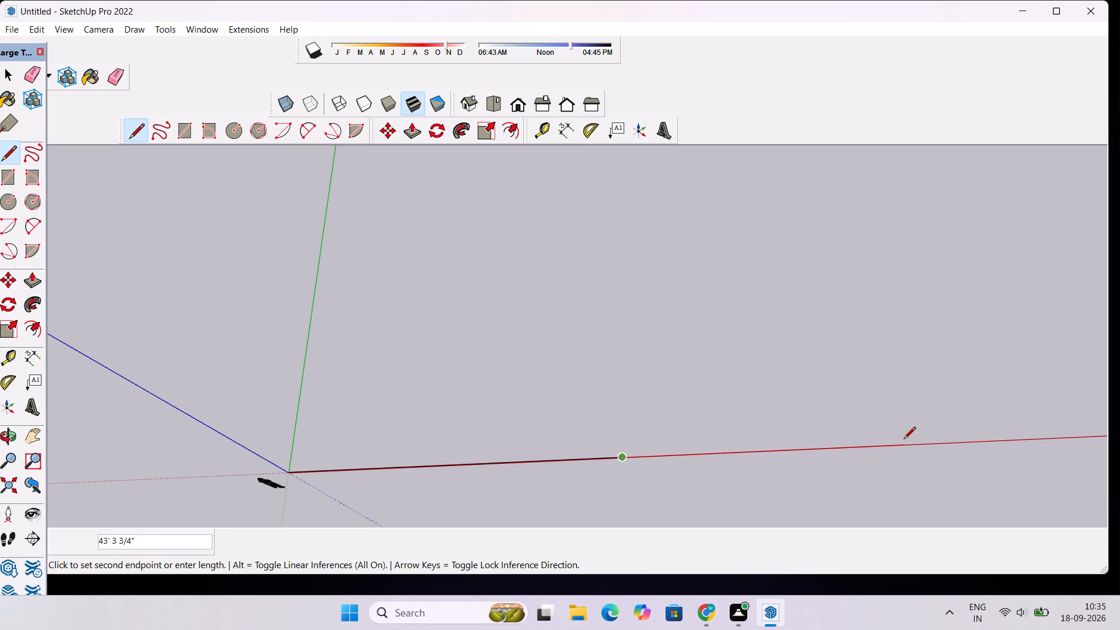
text(10')
key(Return)
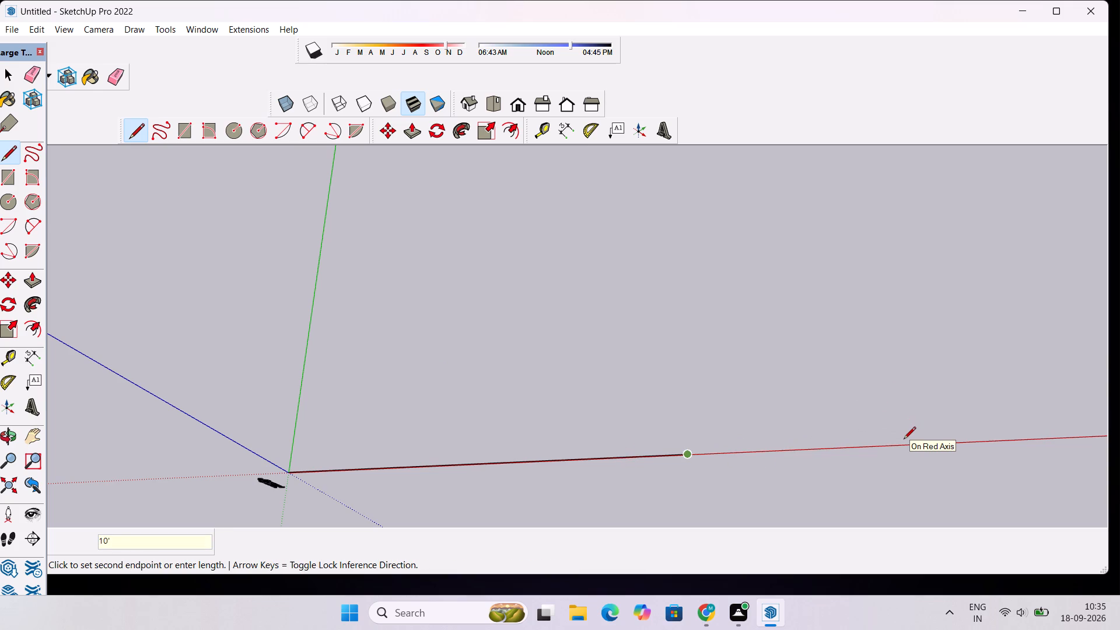
Continue the outline from the extended line's far end with a 50' line in the positive green axis direction.
scroll(654, 317, down, 5)
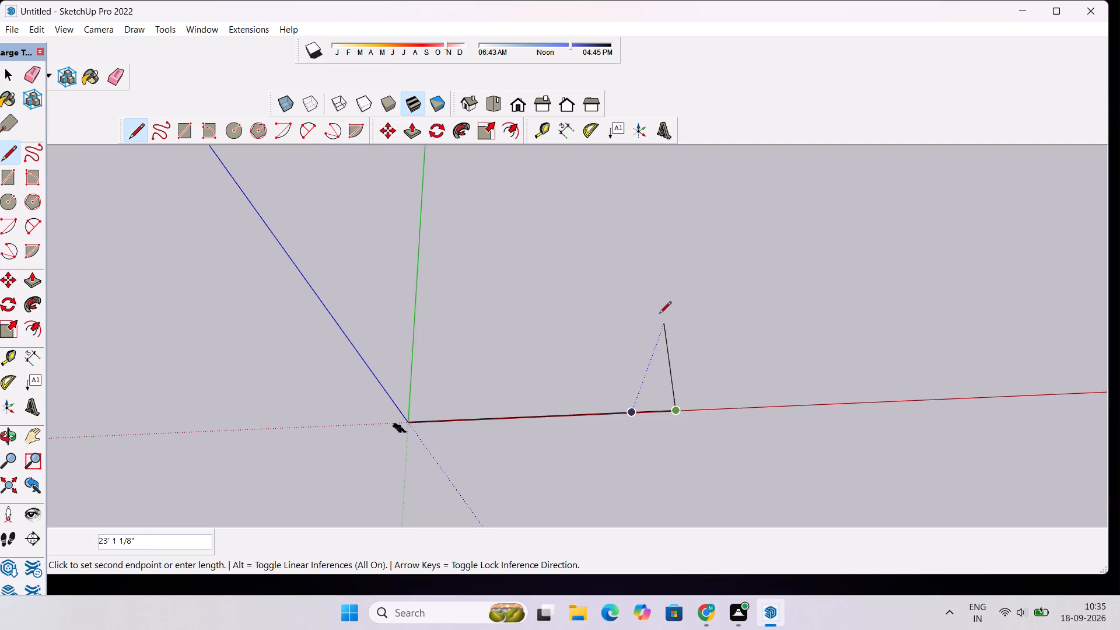
scroll(677, 287, up, 4)
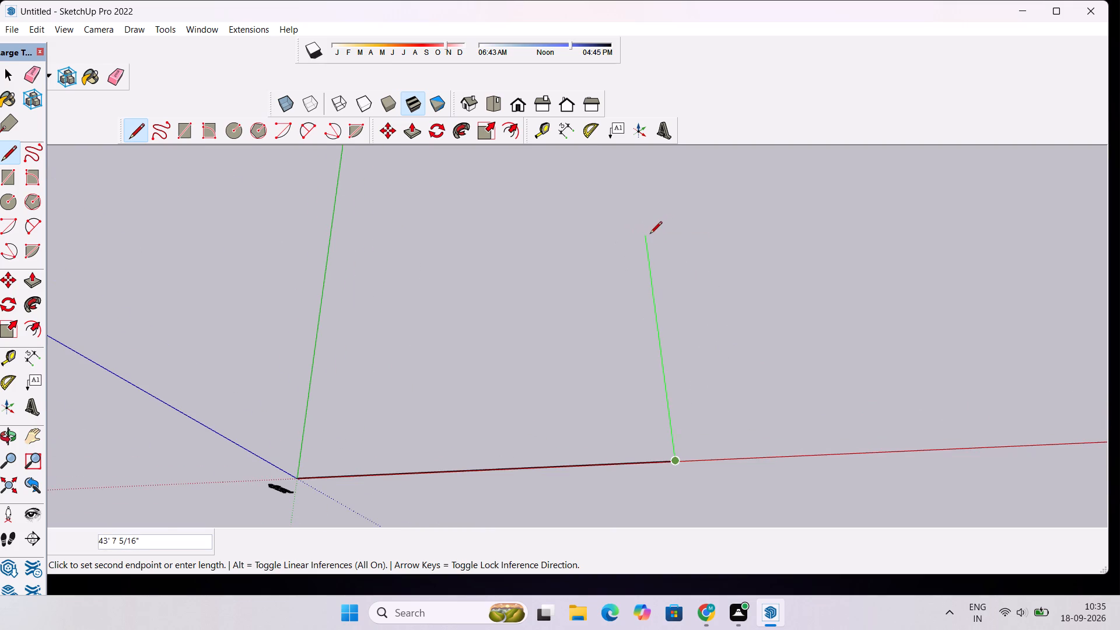
scroll(650, 235, up, 4)
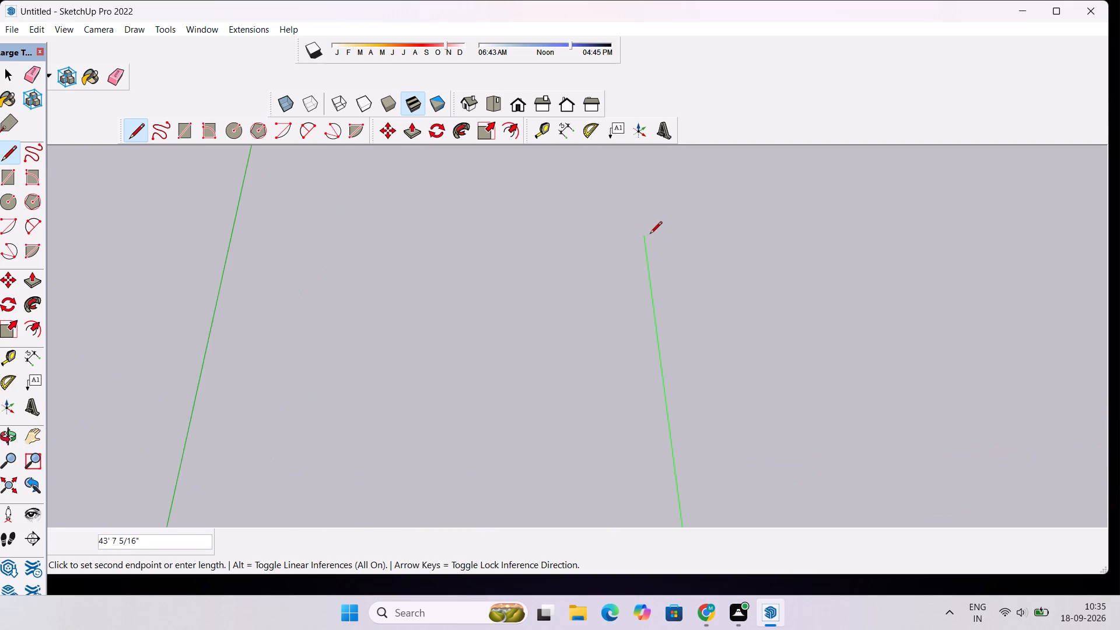
text(50')
key(Return)
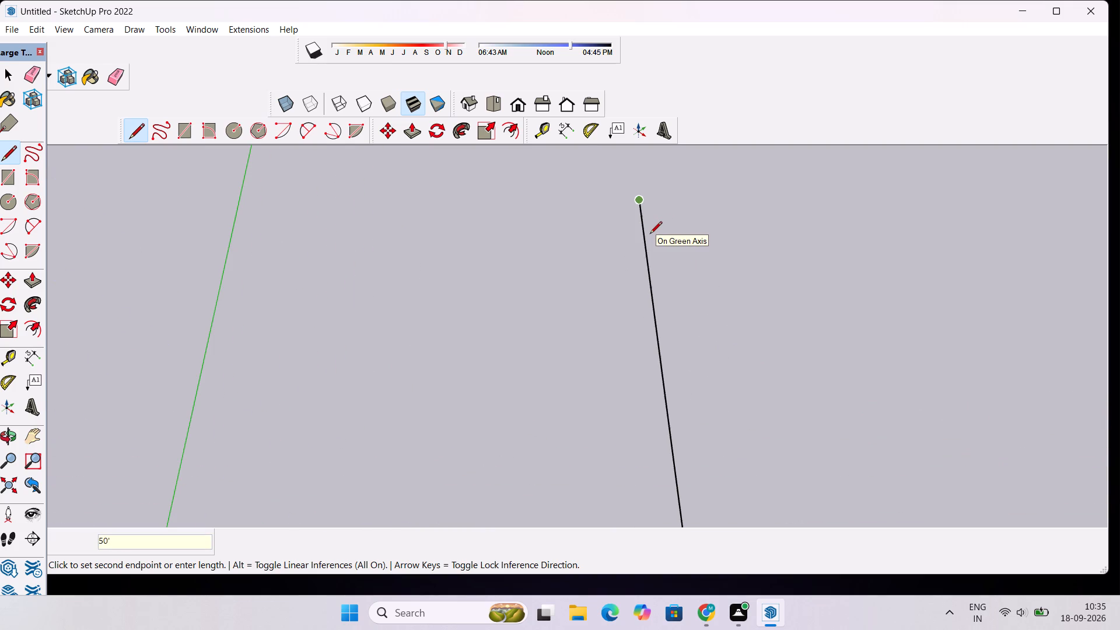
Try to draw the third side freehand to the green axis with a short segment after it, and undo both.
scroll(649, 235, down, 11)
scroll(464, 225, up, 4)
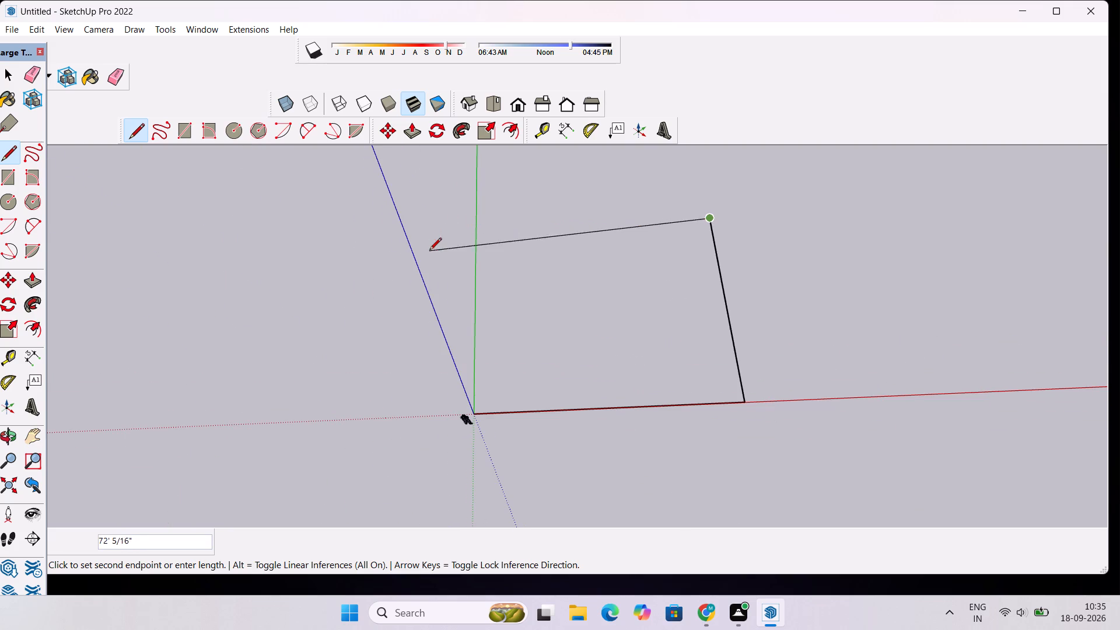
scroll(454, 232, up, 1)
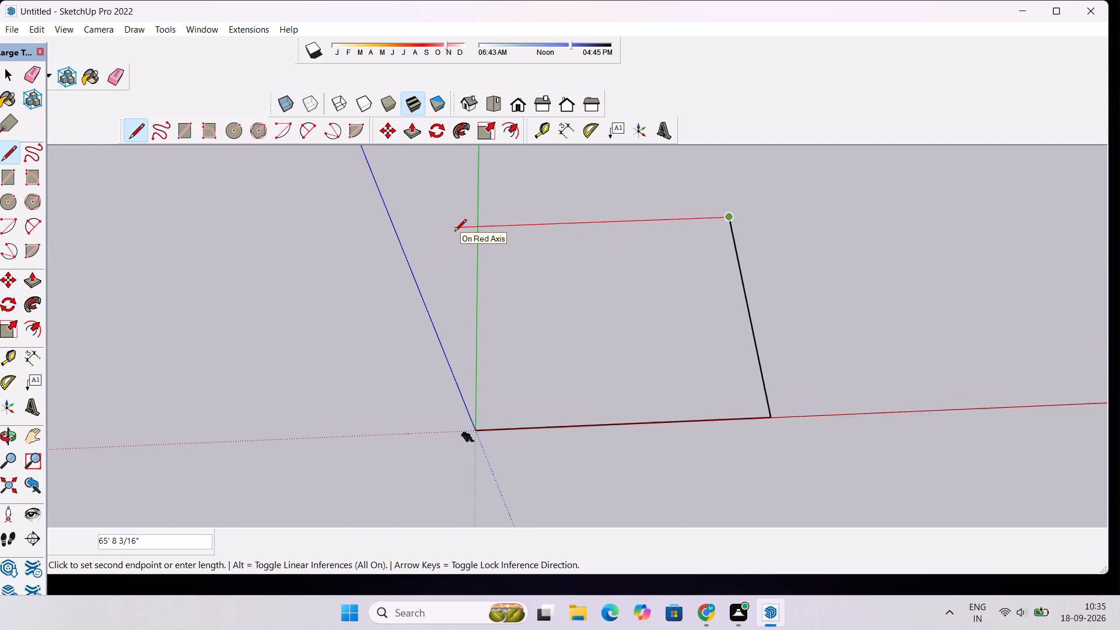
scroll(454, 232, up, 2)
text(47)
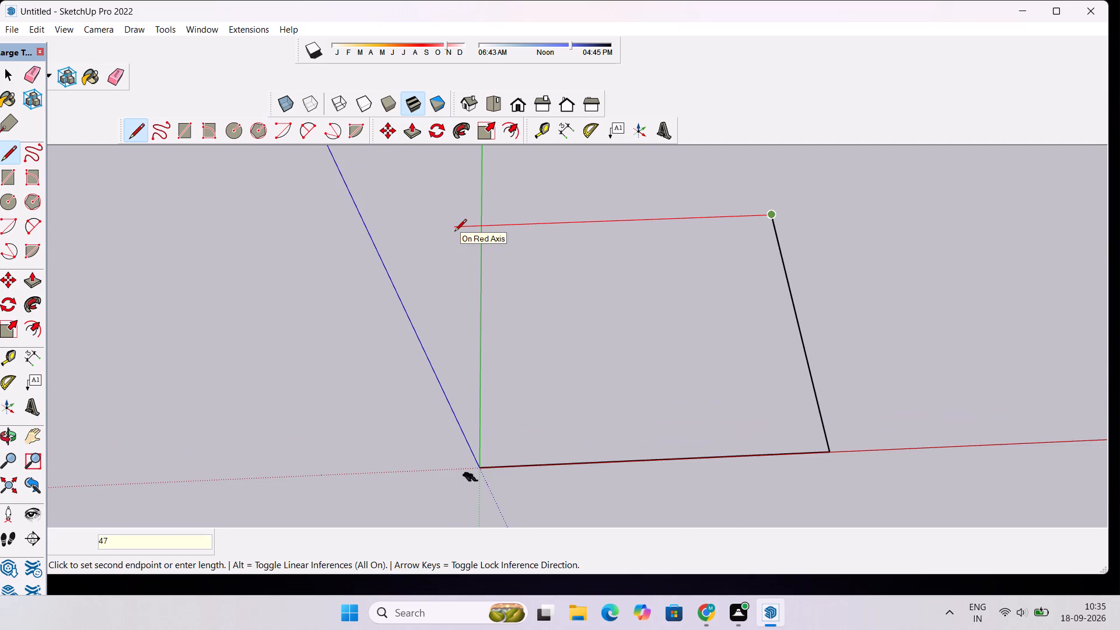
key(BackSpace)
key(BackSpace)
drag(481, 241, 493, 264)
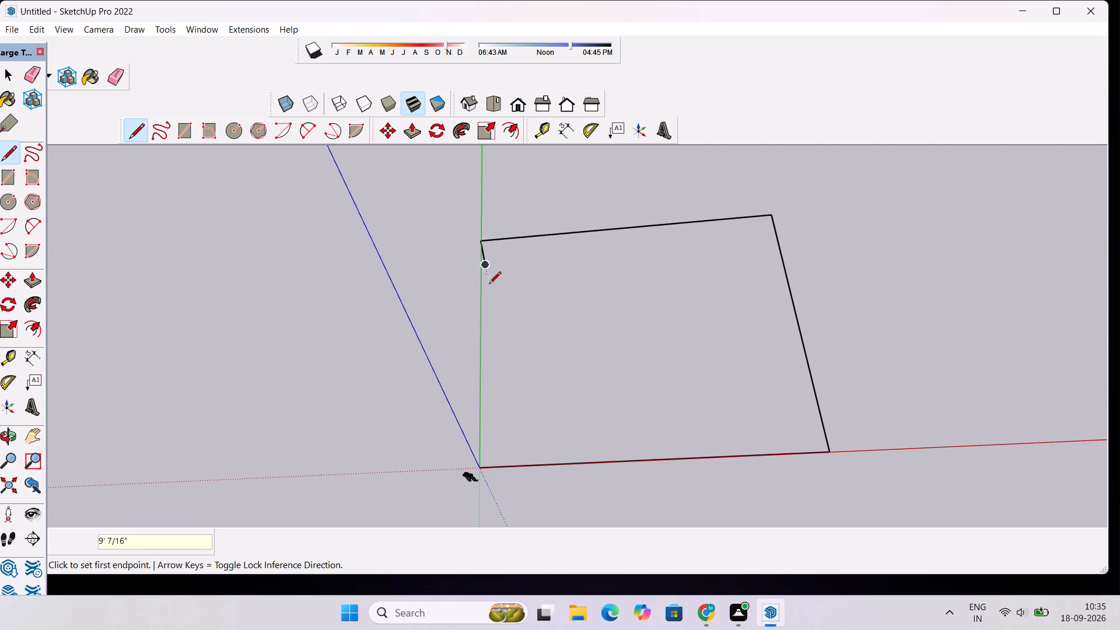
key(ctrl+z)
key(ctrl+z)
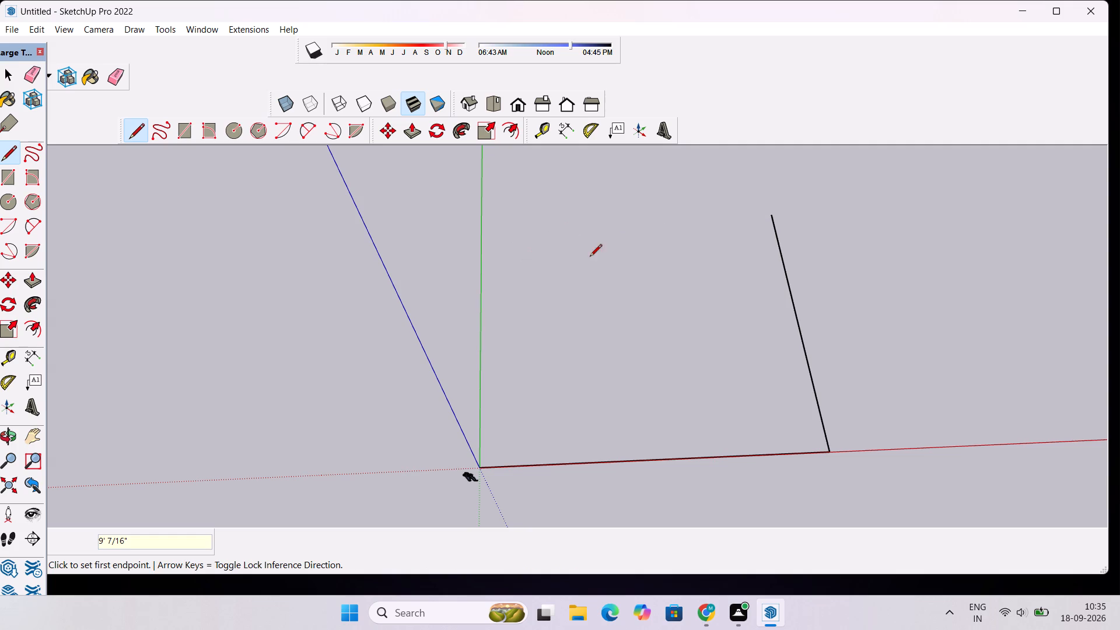
Draw the third side 60' long from the second line's far end, parallel to the red axis toward the green axis.
click(769, 214)
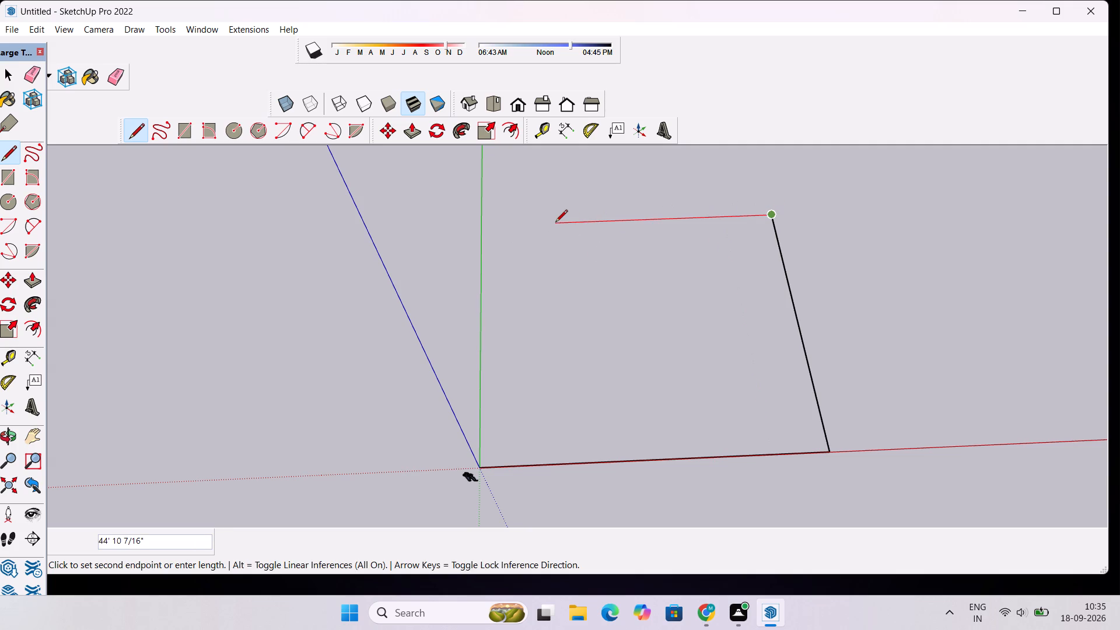
text(60')
key(Return)
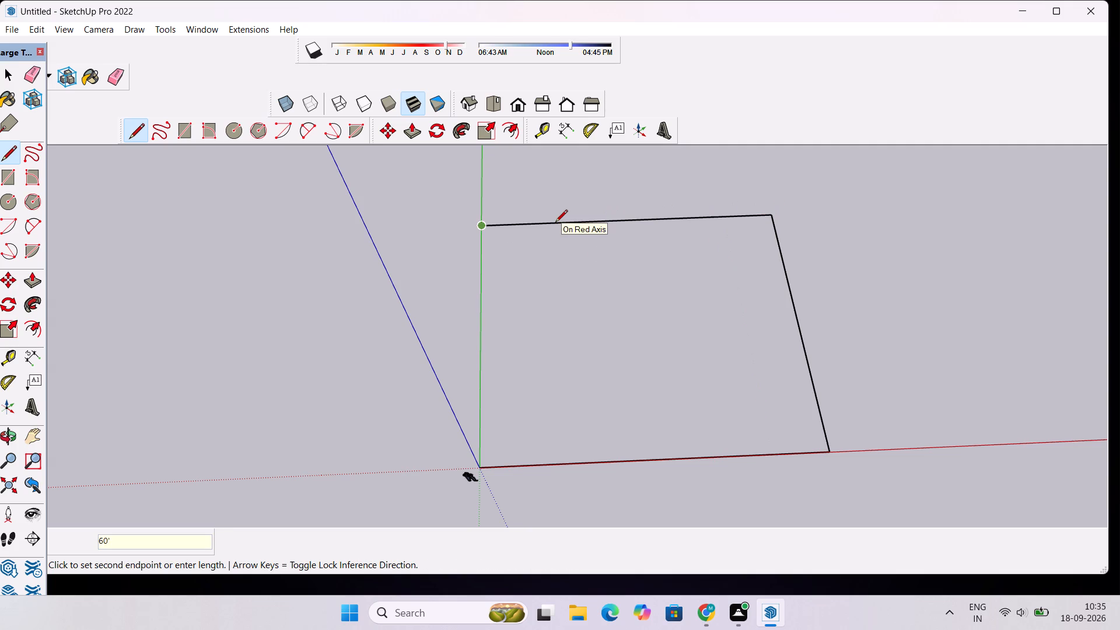
Close the 60' by 50' outline by joining the third side's end to the first line's start at the origin.
scroll(555, 222, down, 4)
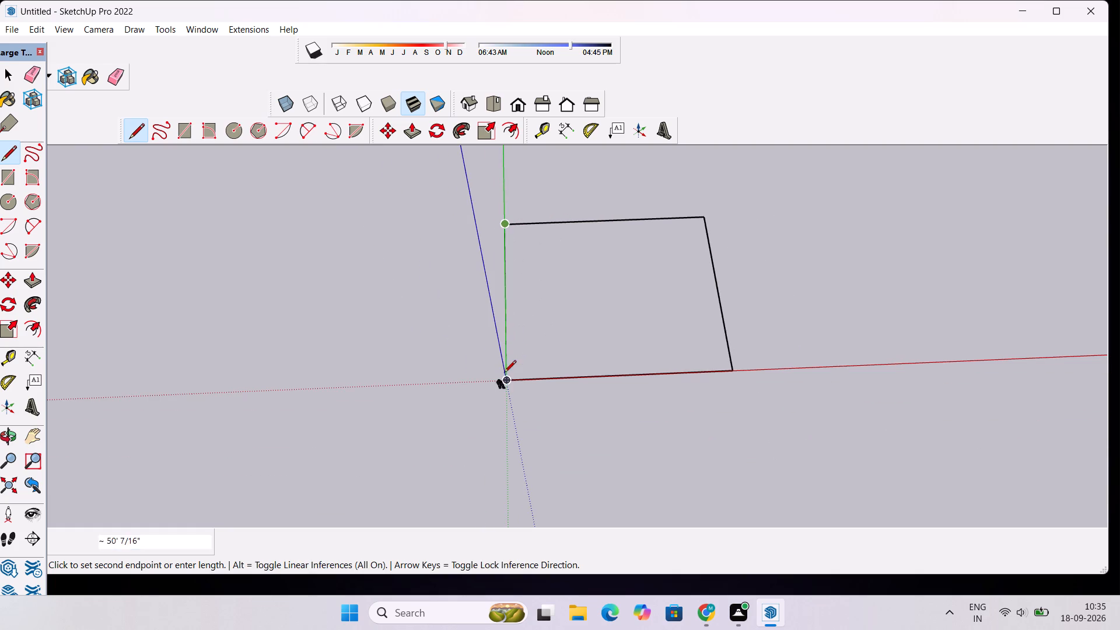
click(513, 375)
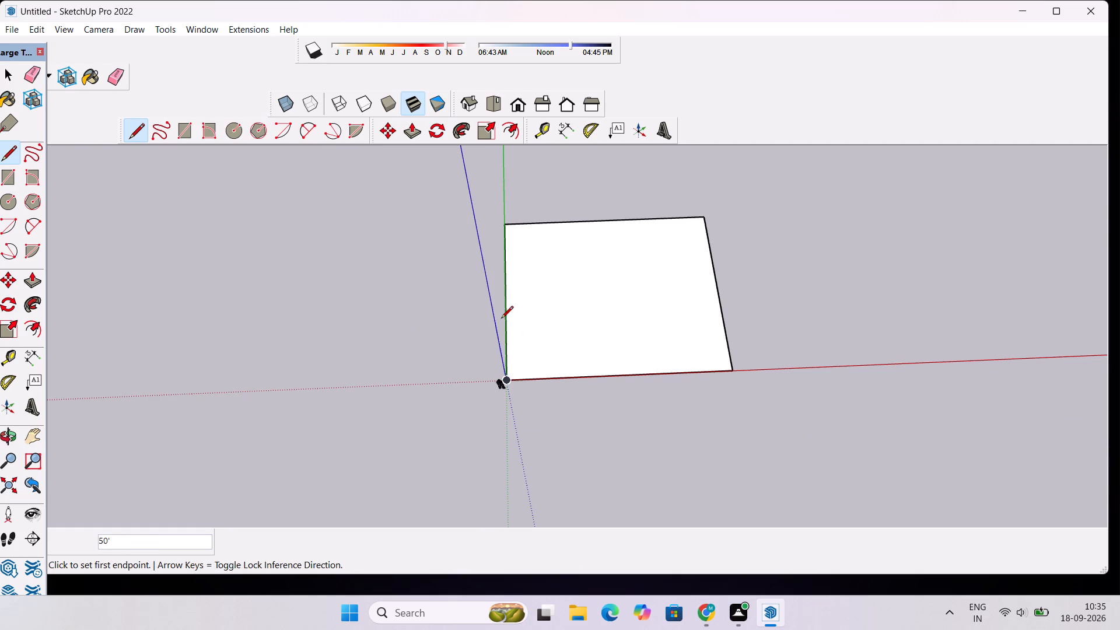
key(space)
Examine the closed rectangular face and its corner at the axes origin from several angles.
scroll(533, 331, down, 5)
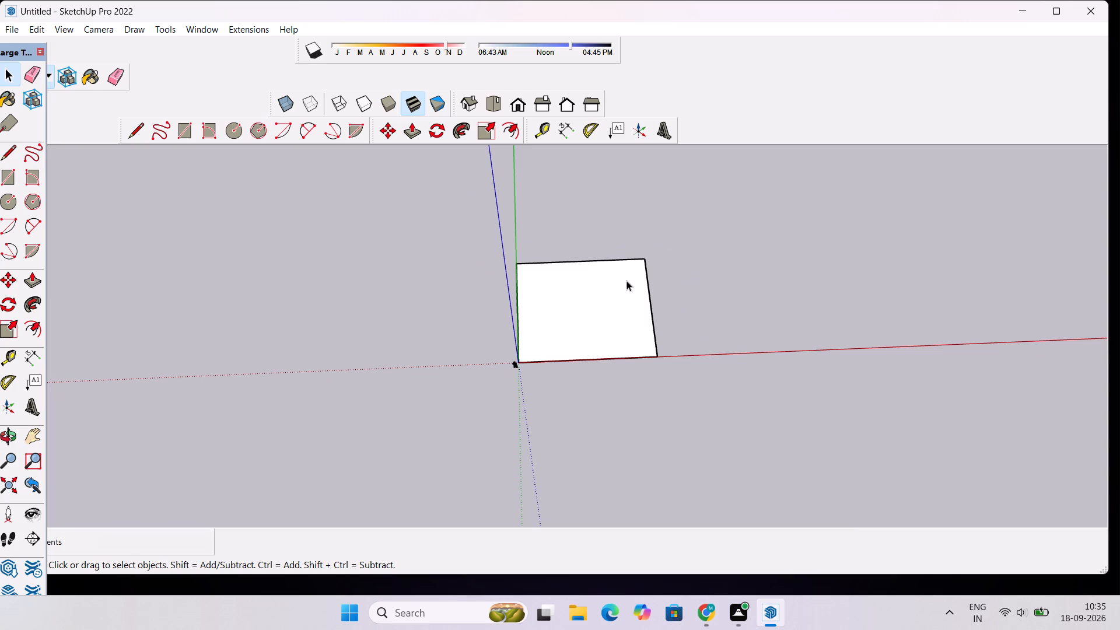
key(o)
drag(626, 344, 646, 444)
scroll(635, 315, up, 2)
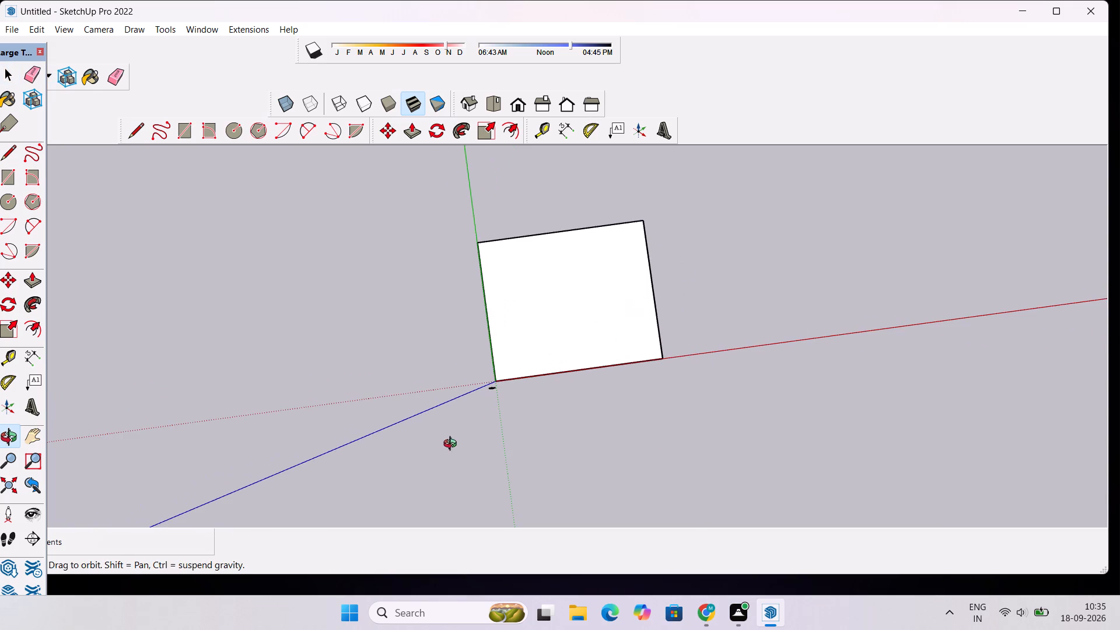
scroll(617, 418, up, 10)
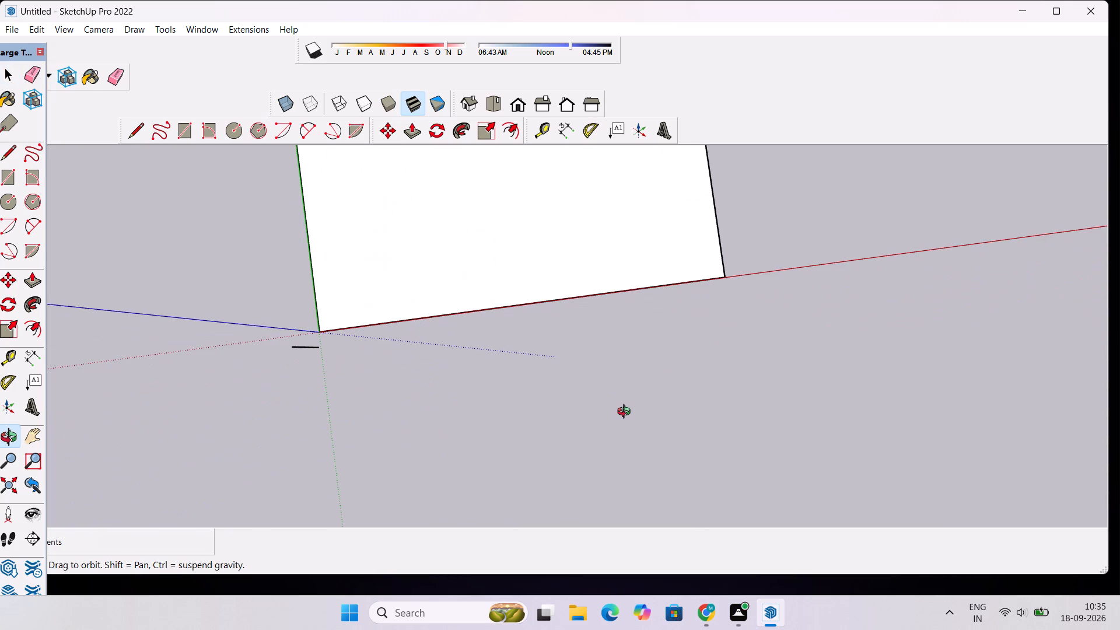
scroll(627, 454, down, 4)
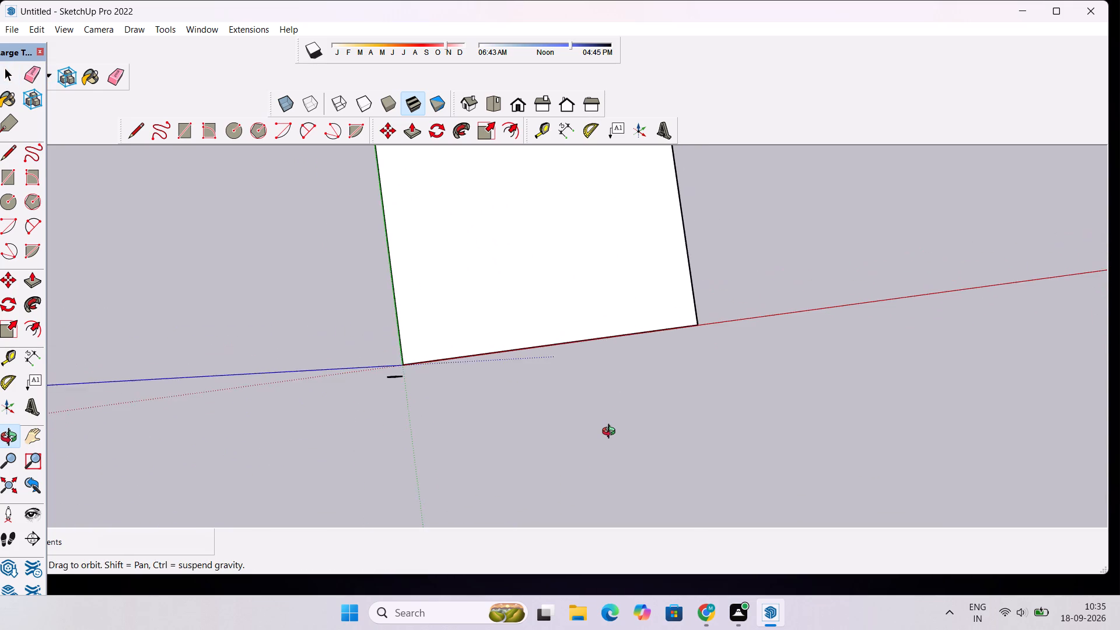
scroll(611, 433, up, 6)
scroll(575, 397, up, 3)
scroll(575, 397, down, 12)
shift+drag(542, 332, 466, 443)
scroll(464, 436, down, 4)
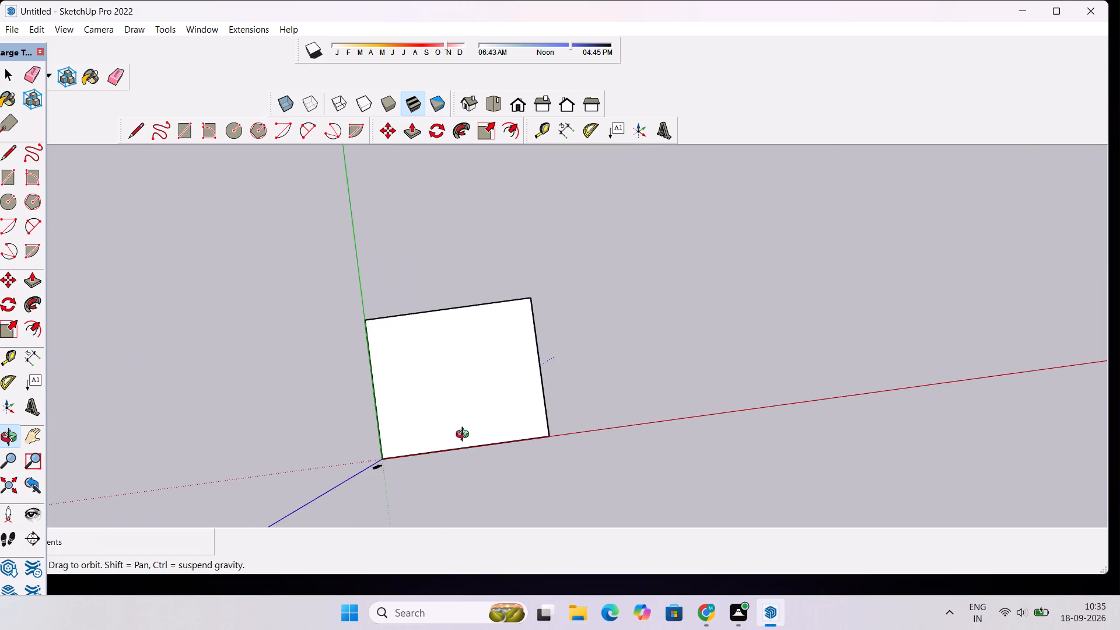
scroll(465, 436, down, 1)
drag(452, 467, 440, 417)
scroll(439, 413, up, 5)
shift+drag(435, 482, 431, 442)
scroll(338, 456, up, 9)
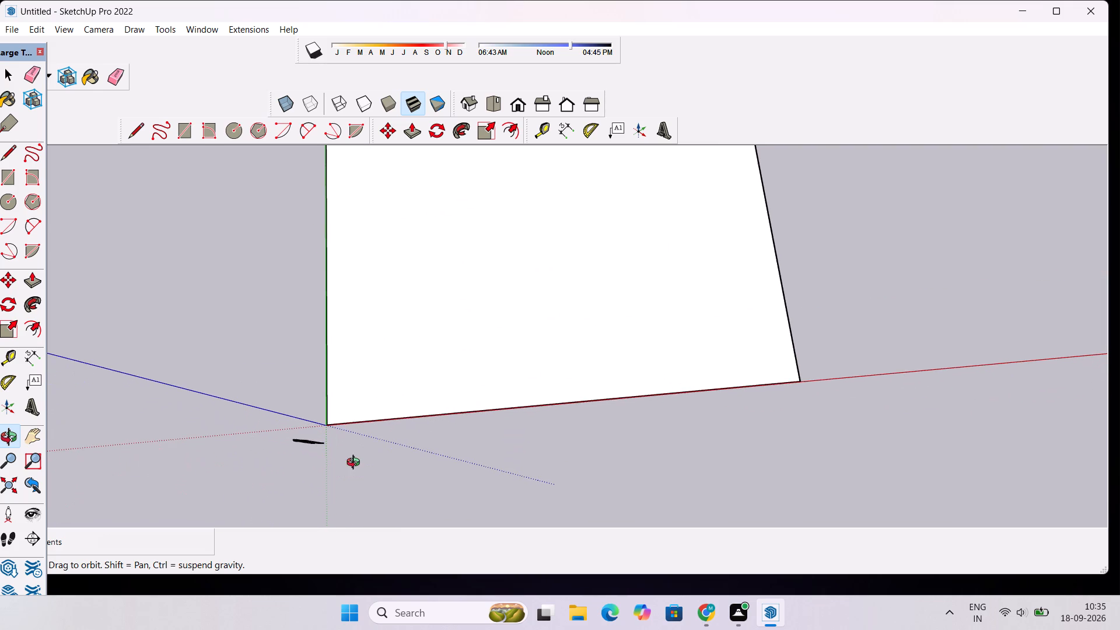
scroll(384, 384, down, 5)
drag(391, 471, 394, 433)
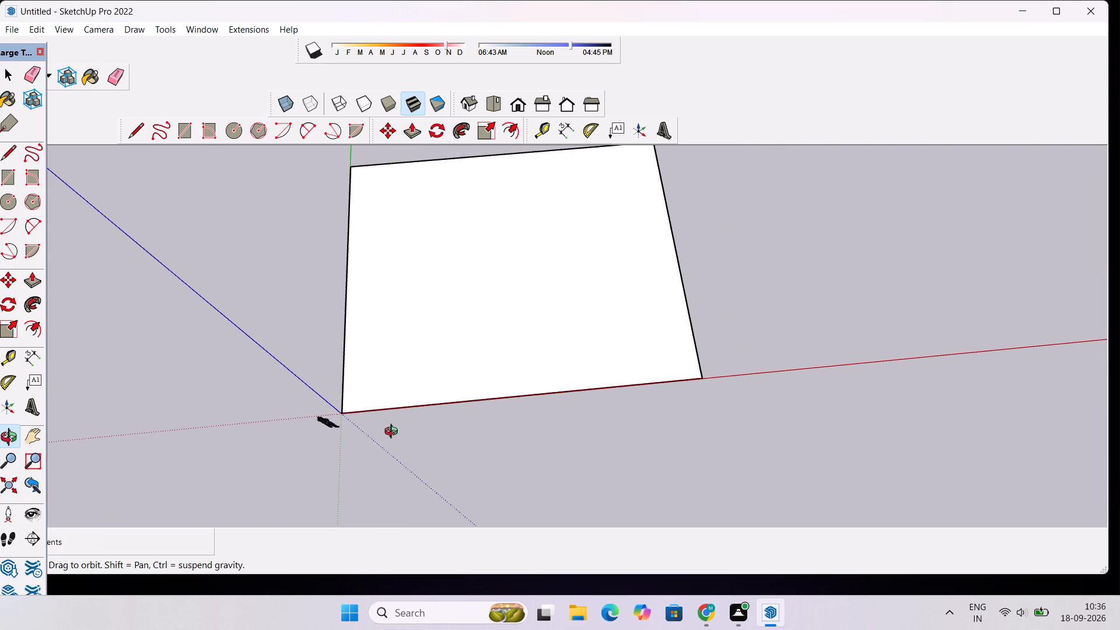
scroll(400, 428, down, 3)
shift+drag(443, 406, 432, 437)
shift+scroll(435, 436, up, 7)
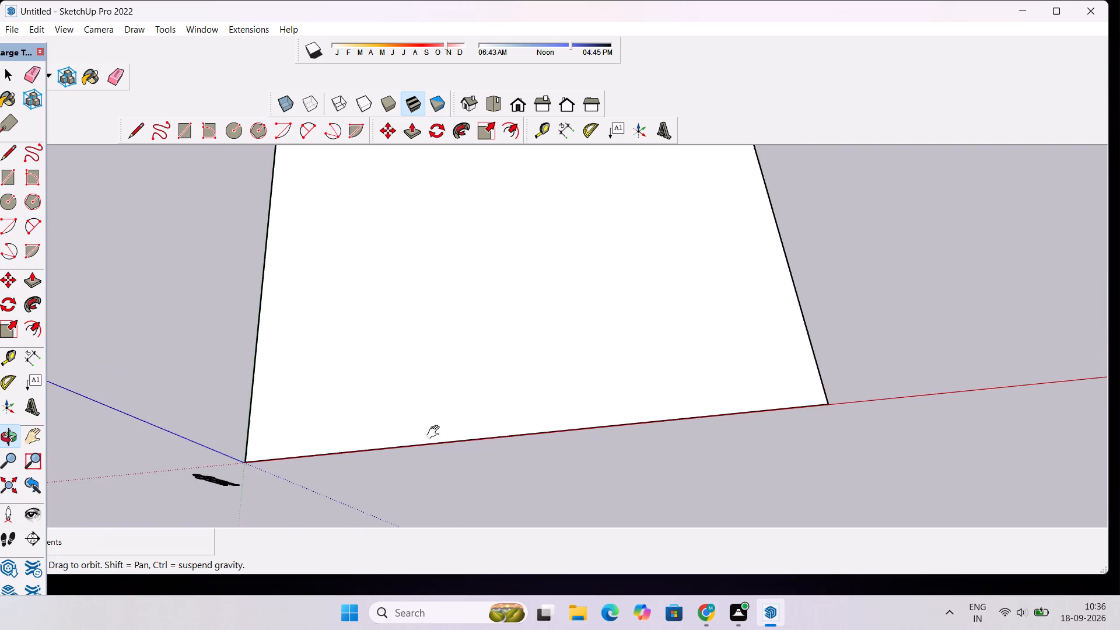
shift+scroll(446, 416, down, 6)
shift+drag(482, 381, 440, 447)
scroll(436, 447, up, 4)
shift+drag(418, 458, 418, 437)
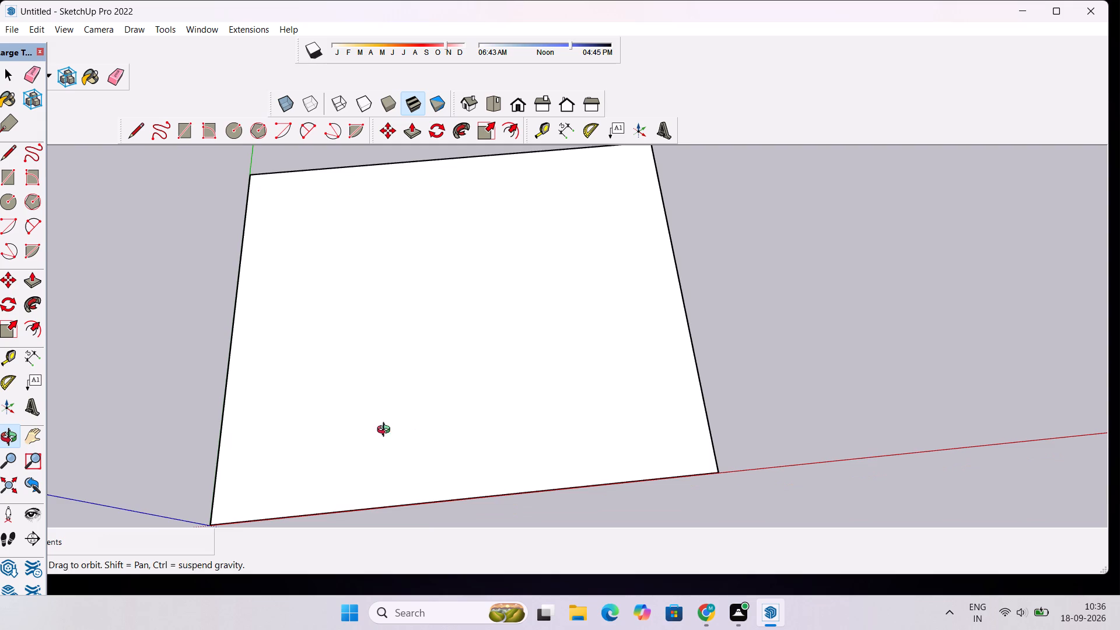
Move the whole rectangular face from its corner at the origin about 46' 9" along the red axis.
key(space)
triple_click(414, 405)
key(m)
scroll(310, 409, down, 7)
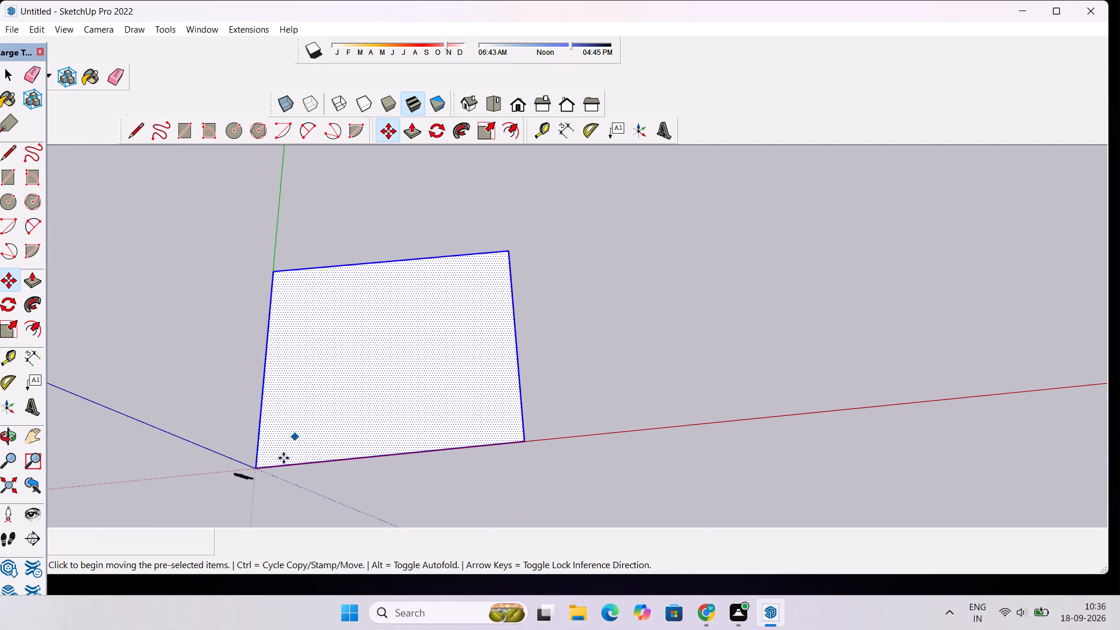
scroll(277, 470, up, 8)
click(236, 467)
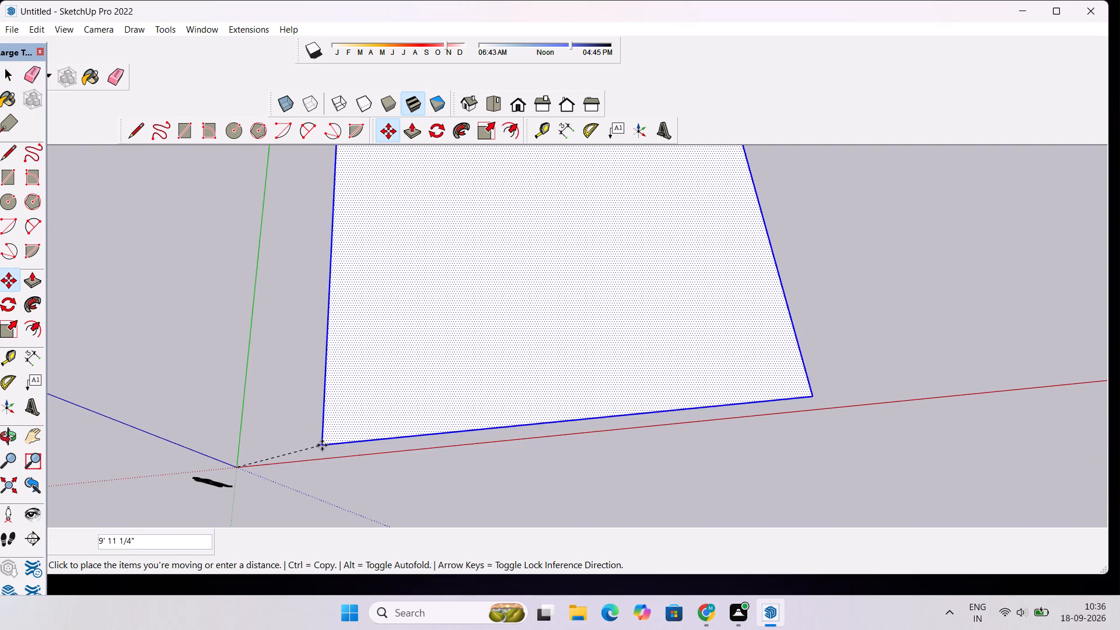
scroll(322, 445, down, 13)
scroll(411, 444, up, 4)
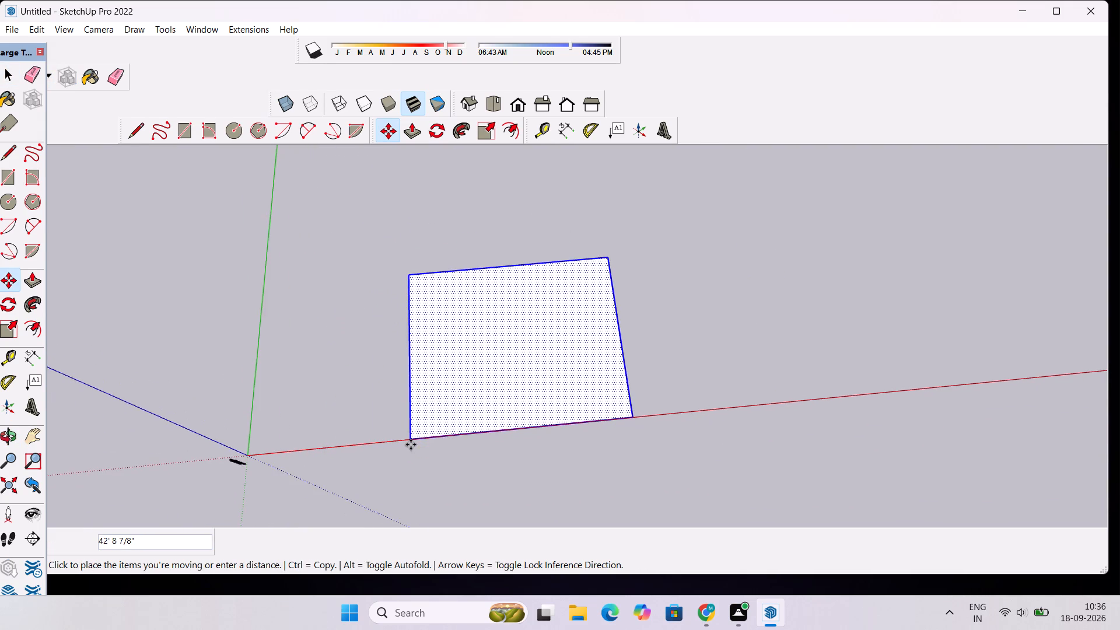
scroll(411, 444, up, 6)
click(435, 433)
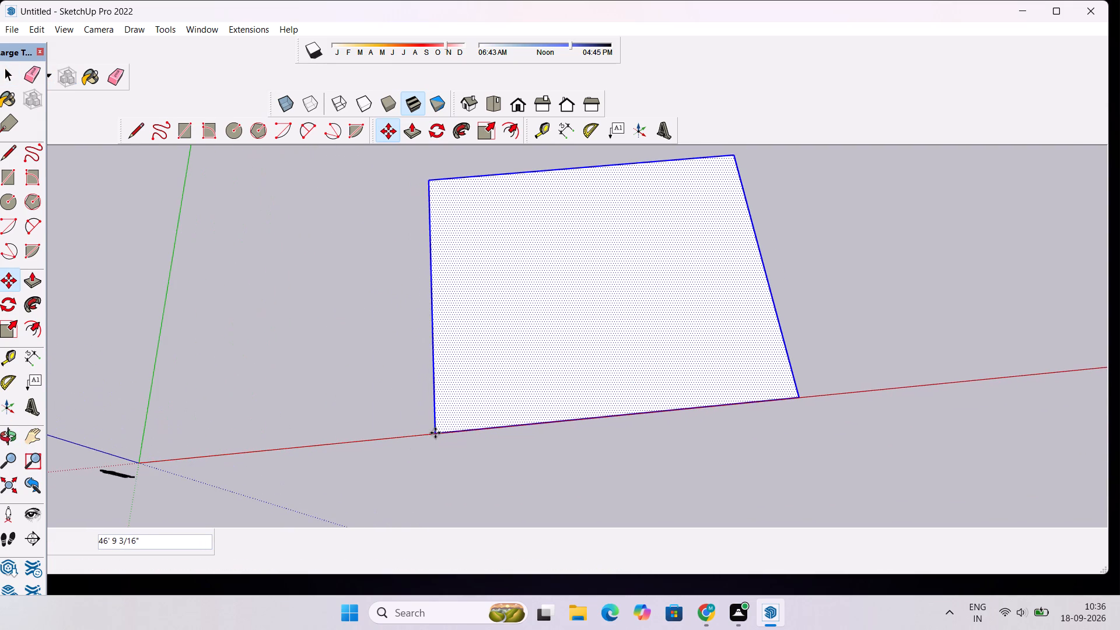
scroll(435, 433, down, 5)
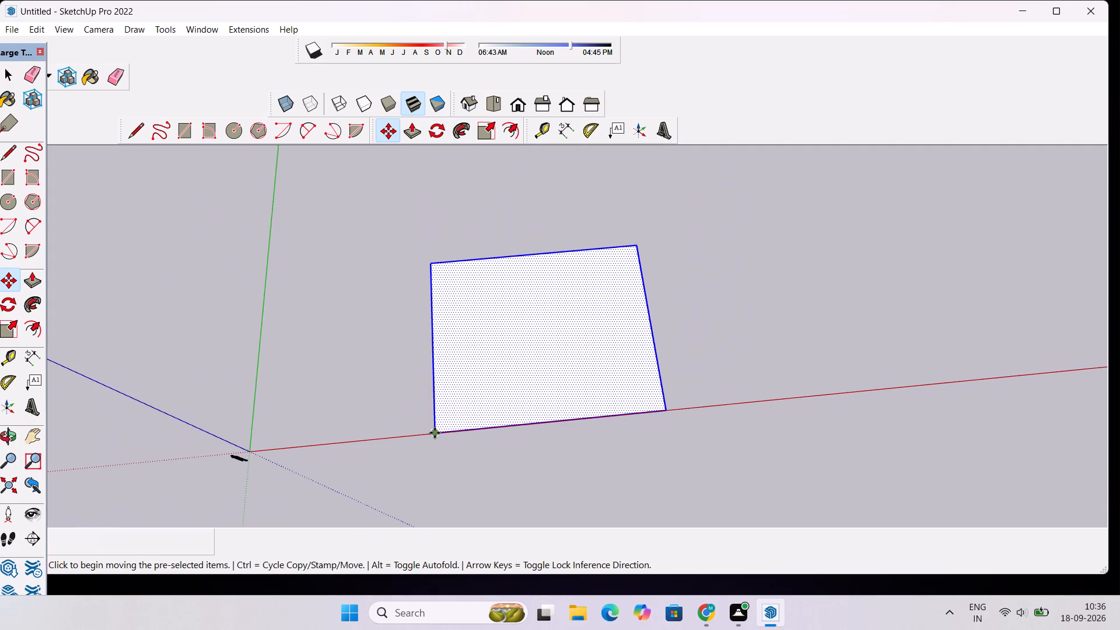
key(space)
click(686, 391)
Examine the moved rectangular face and its alignment with the red axis from several angles.
scroll(643, 414, up, 2)
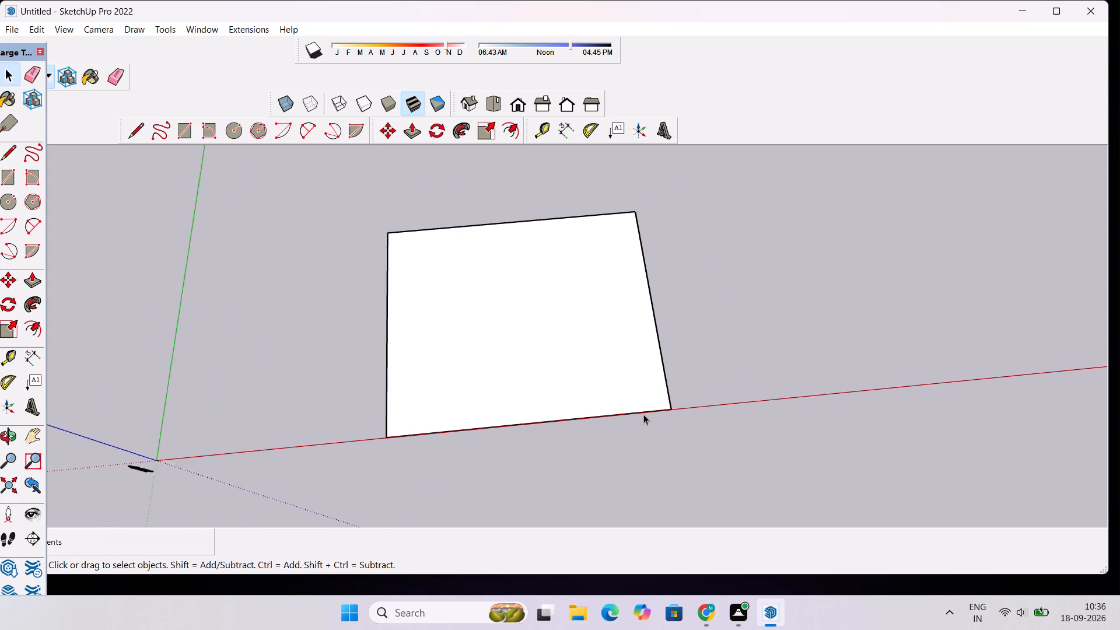
scroll(643, 414, up, 2)
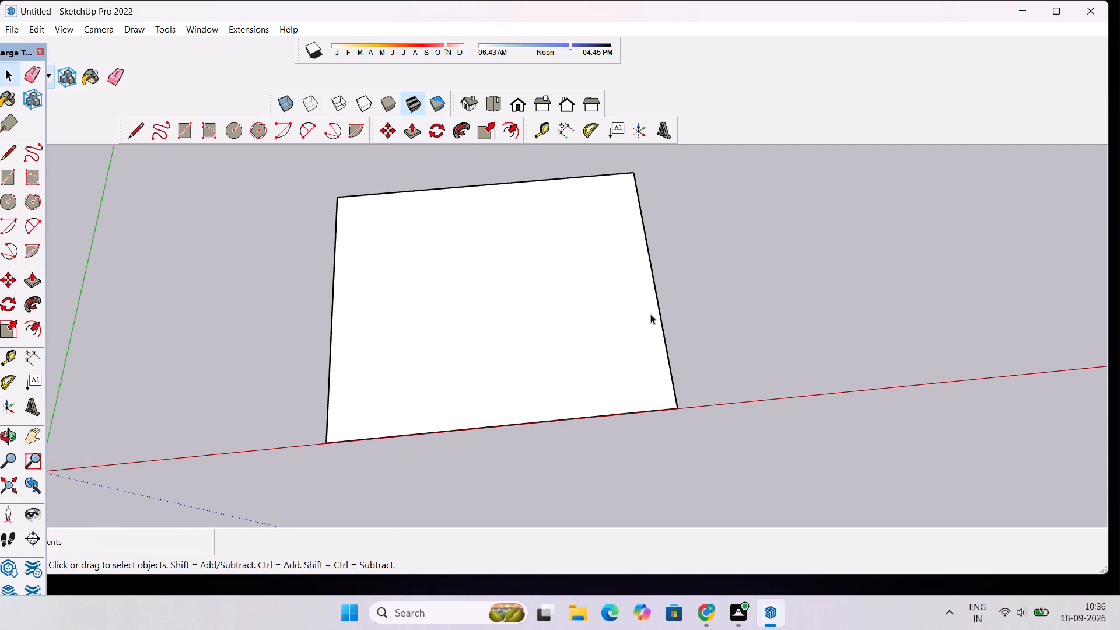
scroll(659, 336, down, 5)
key(o)
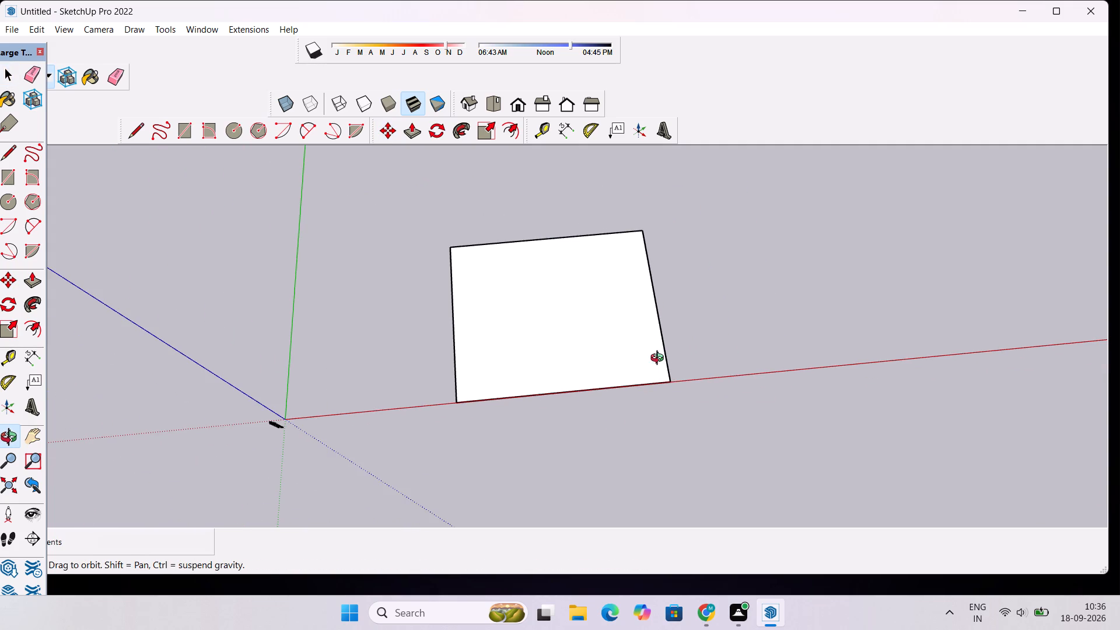
drag(570, 450, 568, 415)
scroll(566, 400, up, 4)
shift+drag(566, 387, 495, 429)
scroll(493, 429, down, 6)
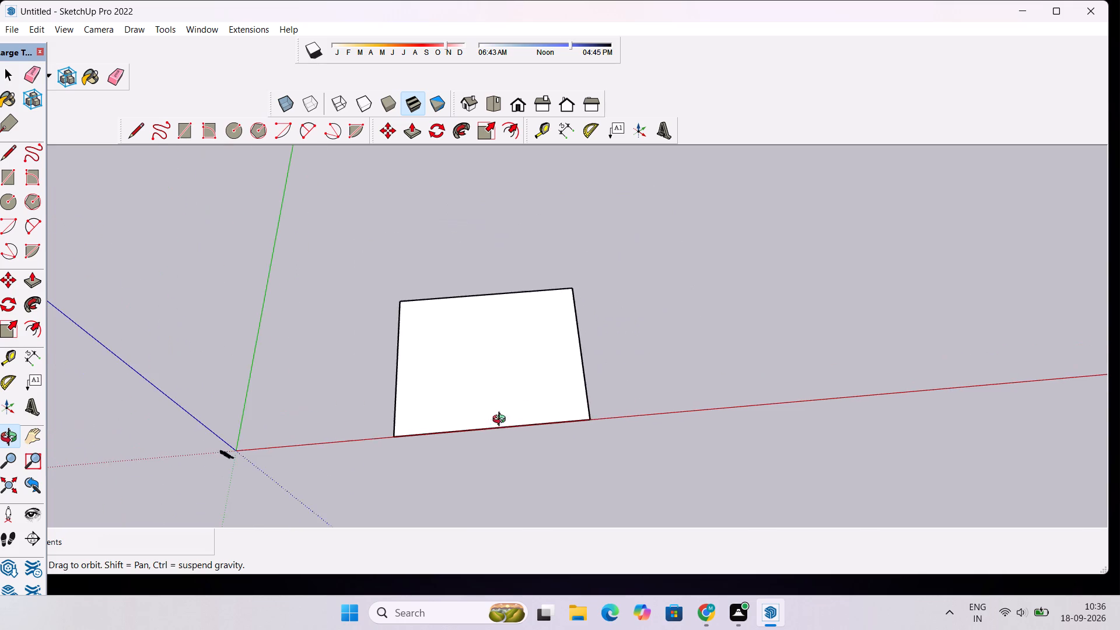
drag(556, 402, 524, 457)
scroll(487, 359, up, 8)
drag(467, 368, 470, 372)
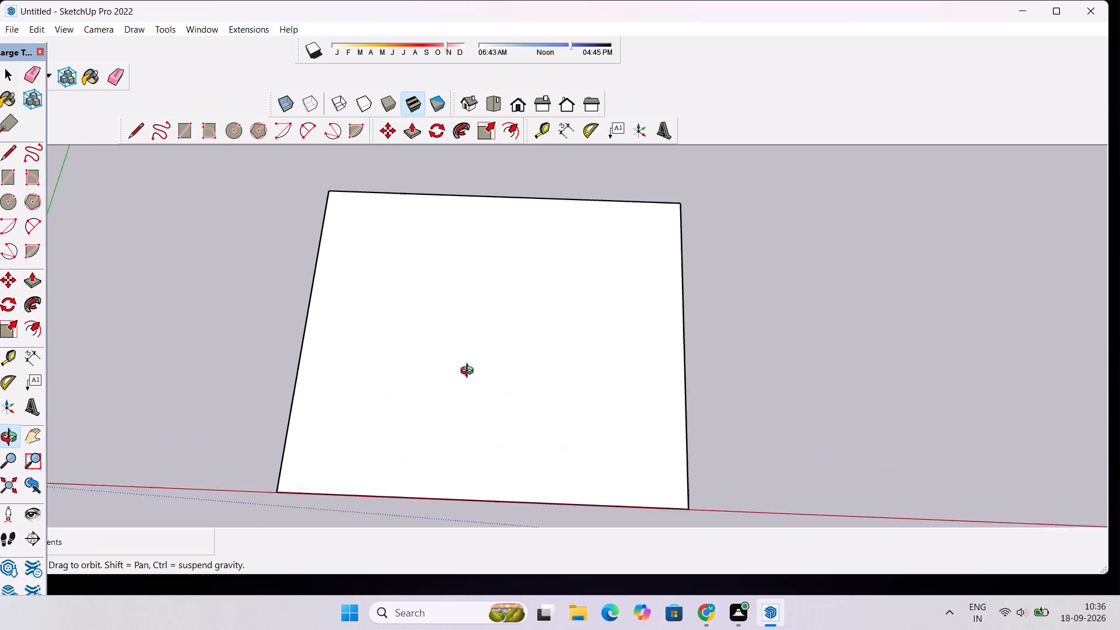
drag(470, 372, 484, 370)
shift+drag(488, 367, 503, 405)
scroll(517, 366, down, 7)
scroll(512, 399, up, 7)
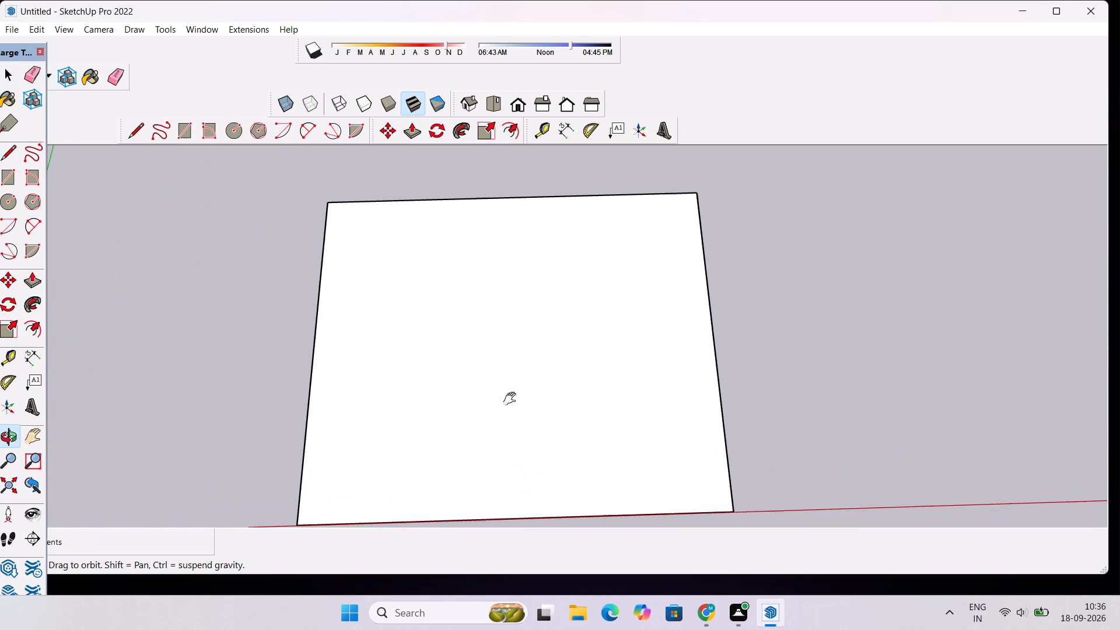
shift+drag(512, 397, 508, 404)
shift+scroll(501, 404, up, 3)
shift+drag(501, 404, 498, 384)
shift+scroll(498, 376, down, 5)
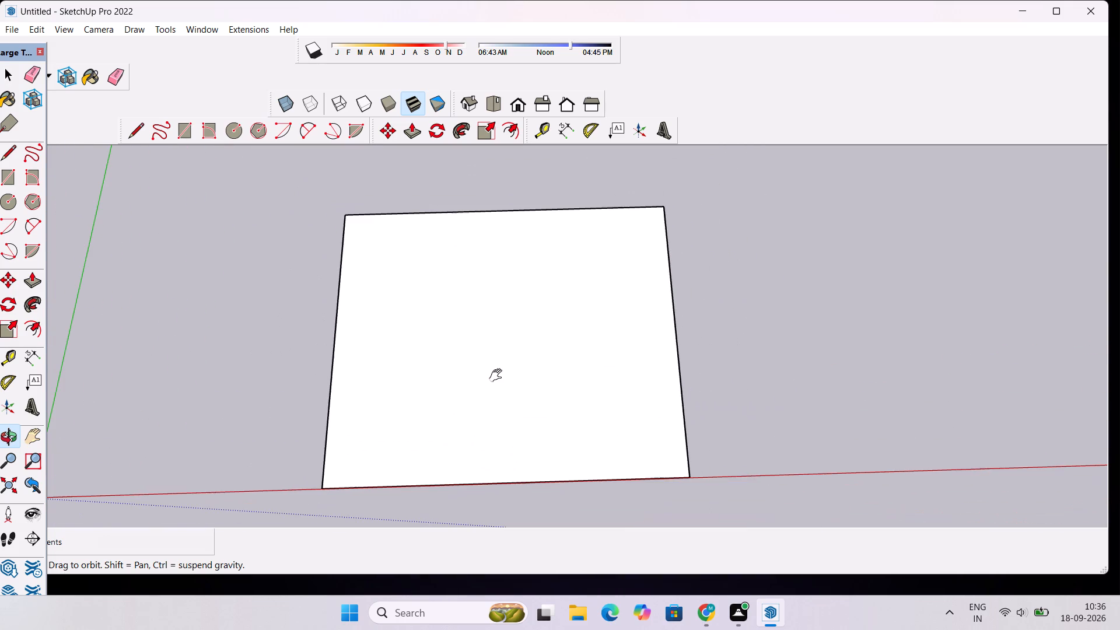
Push/Pull the rectangular face up 1' to make a base slab.
shift+click(496, 381)
key(space)
text(p)
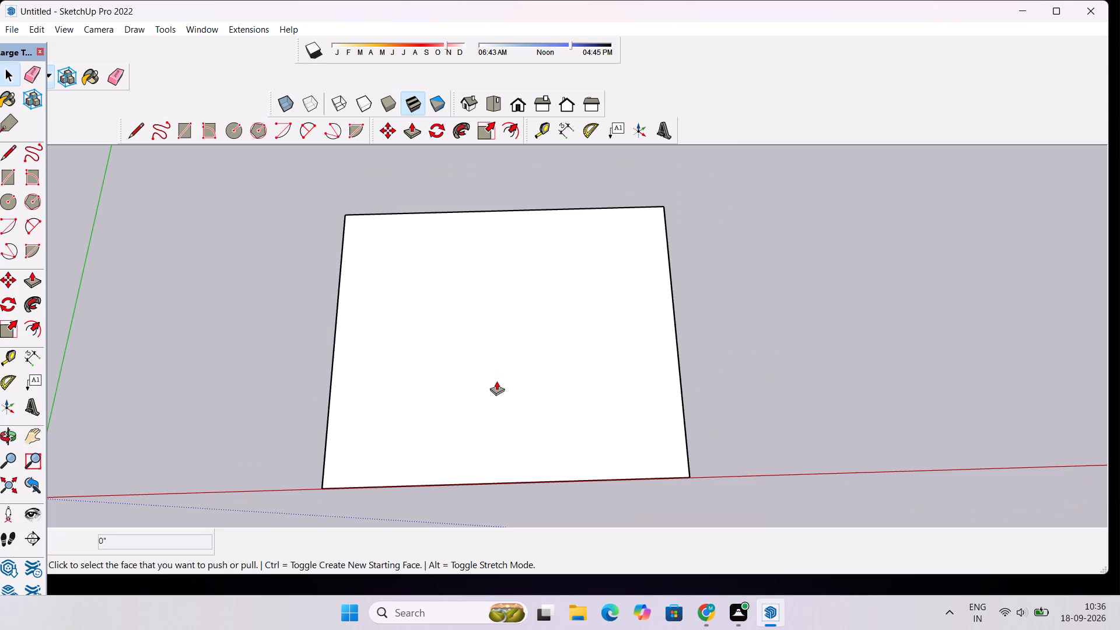
click(509, 372)
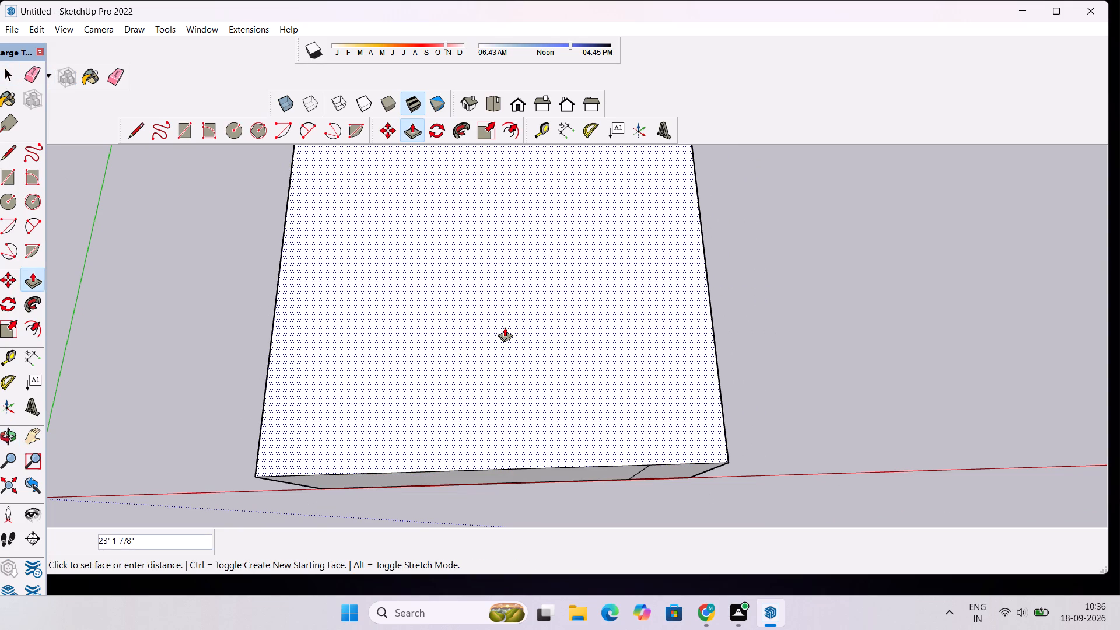
scroll(505, 327, down, 1)
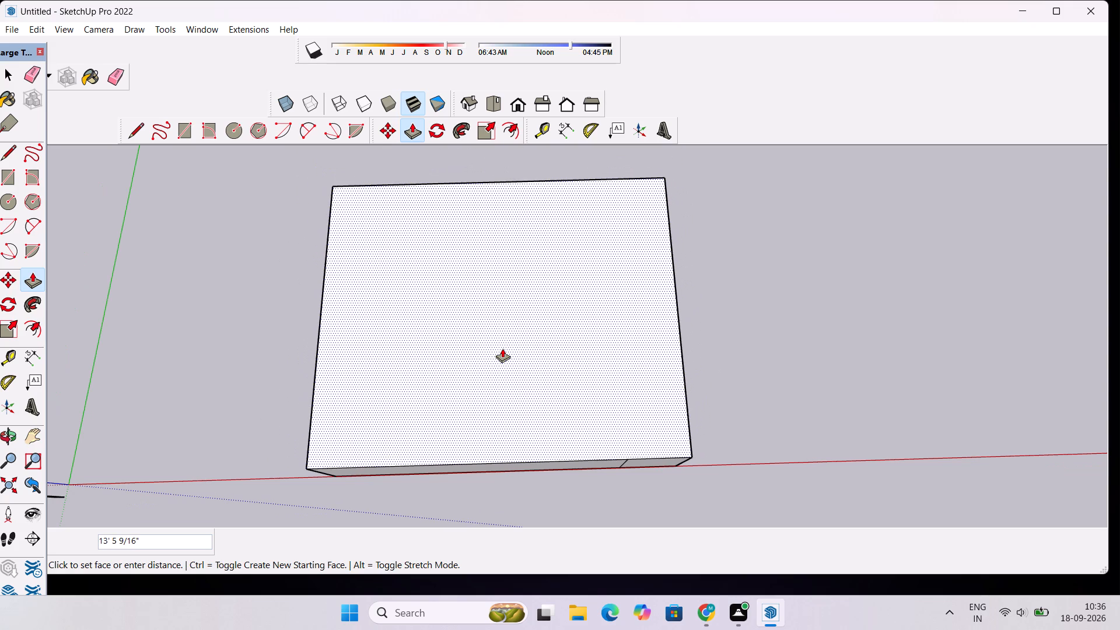
key(1)
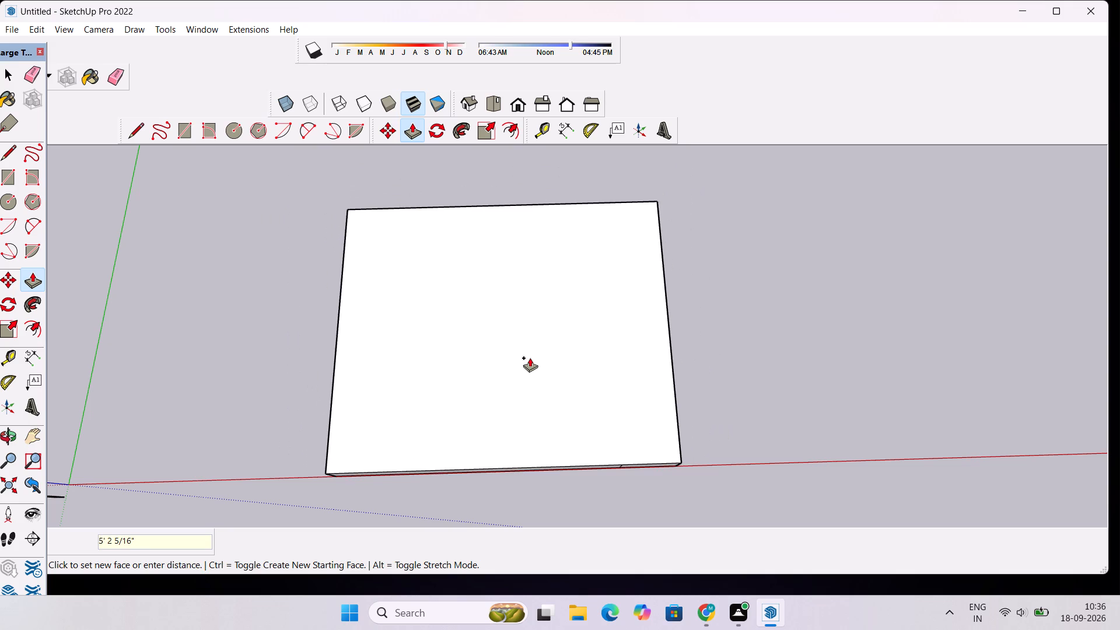
text(1')
key(Return)
Examine the slab's thickness and front side face from several angles.
key(o)
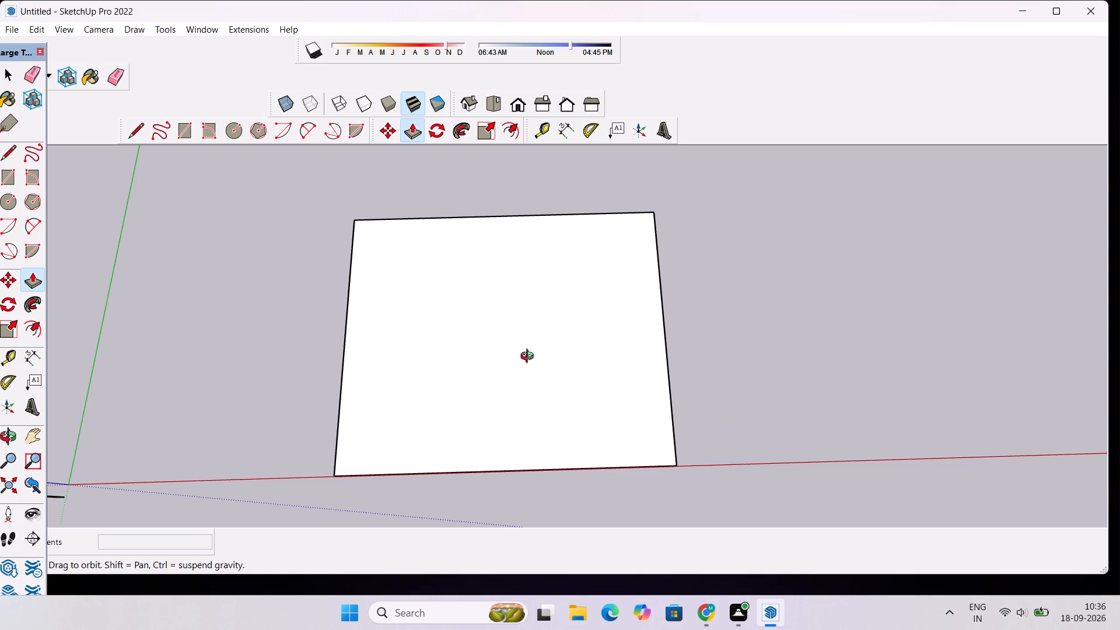
drag(443, 437, 456, 246)
scroll(456, 246, down, 6)
drag(516, 335, 485, 370)
scroll(470, 350, up, 3)
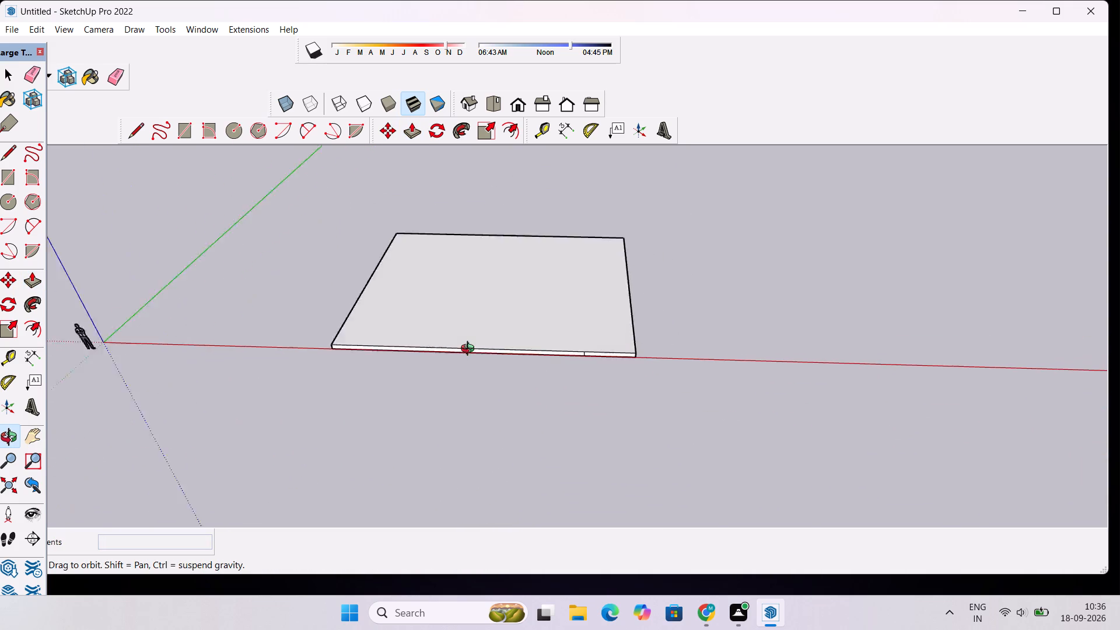
scroll(470, 350, up, 8)
scroll(466, 345, down, 1)
scroll(466, 345, up, 5)
scroll(465, 344, down, 2)
shift+drag(466, 335, 466, 381)
scroll(466, 381, down, 5)
scroll(474, 362, up, 2)
shift+drag(474, 362, 474, 370)
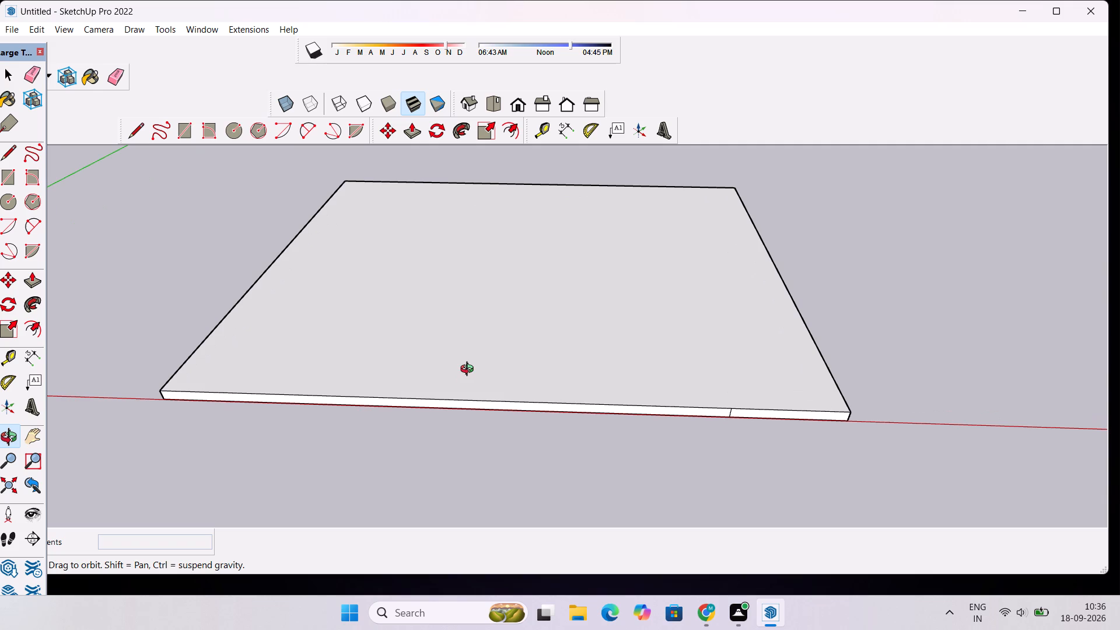
scroll(421, 405, up, 2)
scroll(416, 395, down, 5)
shift+drag(430, 389, 382, 401)
scroll(381, 380, down, 5)
scroll(381, 380, up, 2)
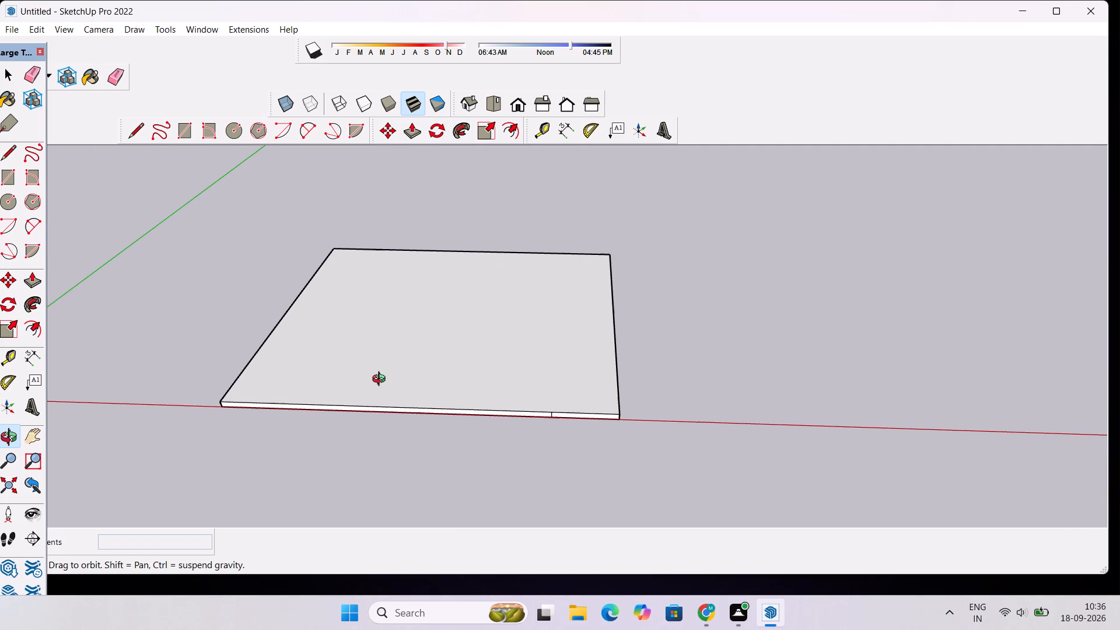
scroll(393, 355, down, 3)
drag(440, 355, 432, 356)
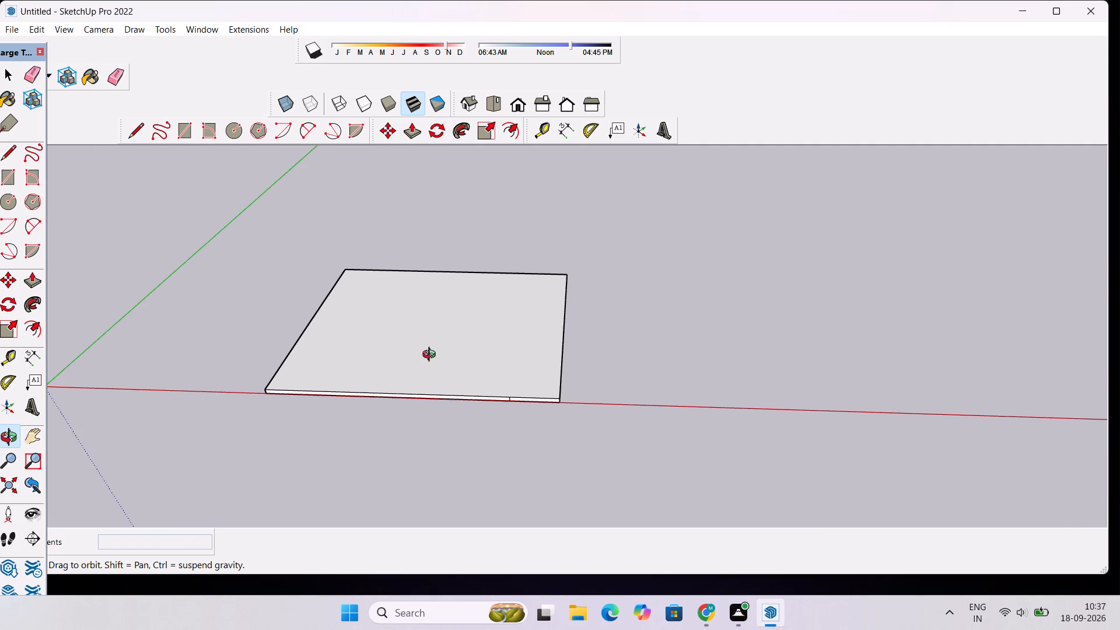
Extend the slab 30' along the red axis by pulling its end face farthest from the origin.
drag(432, 356, 289, 323)
drag(575, 391, 473, 381)
scroll(464, 366, up, 3)
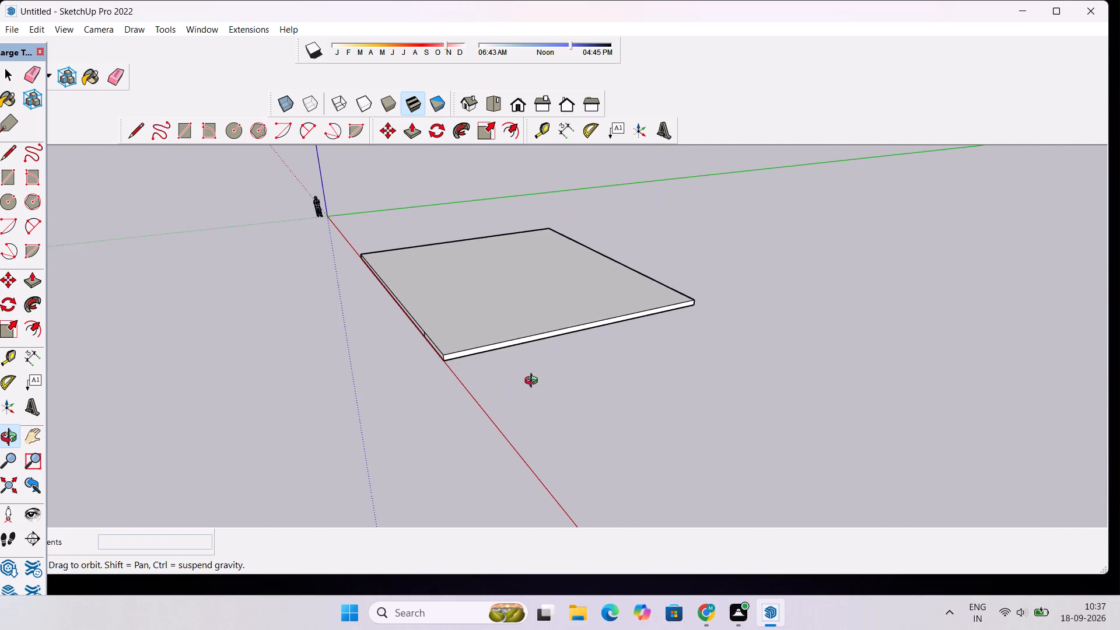
scroll(539, 382, up, 4)
scroll(545, 374, down, 2)
shift+drag(582, 348, 510, 341)
shift+scroll(502, 345, up, 4)
drag(583, 332, 547, 335)
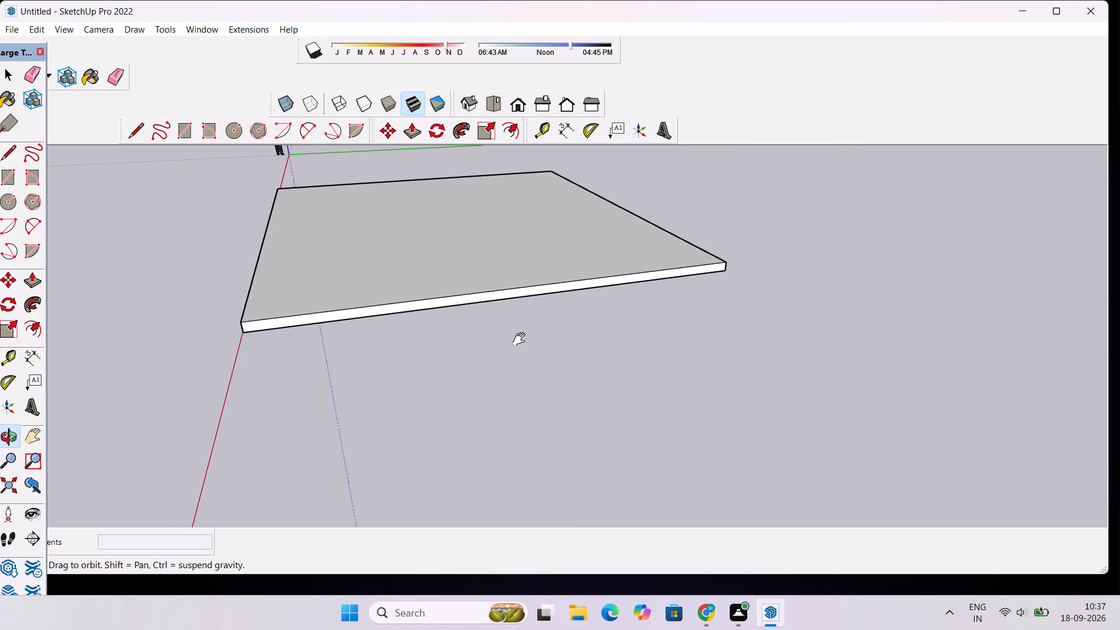
shift+drag(508, 338, 489, 348)
key(p)
click(504, 299)
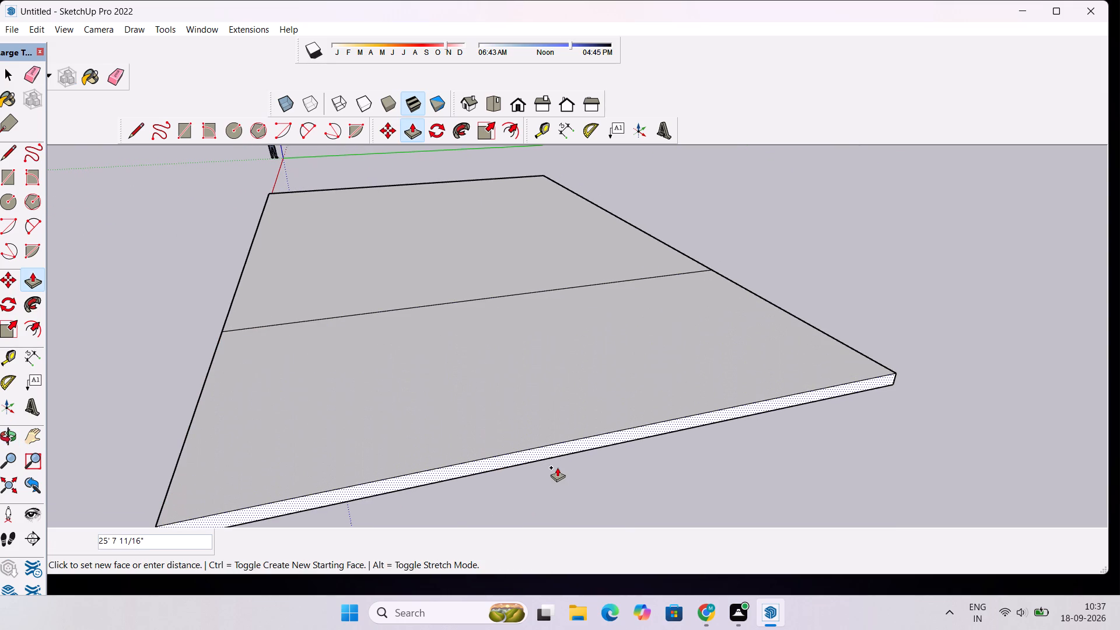
text(30')
key(Return)
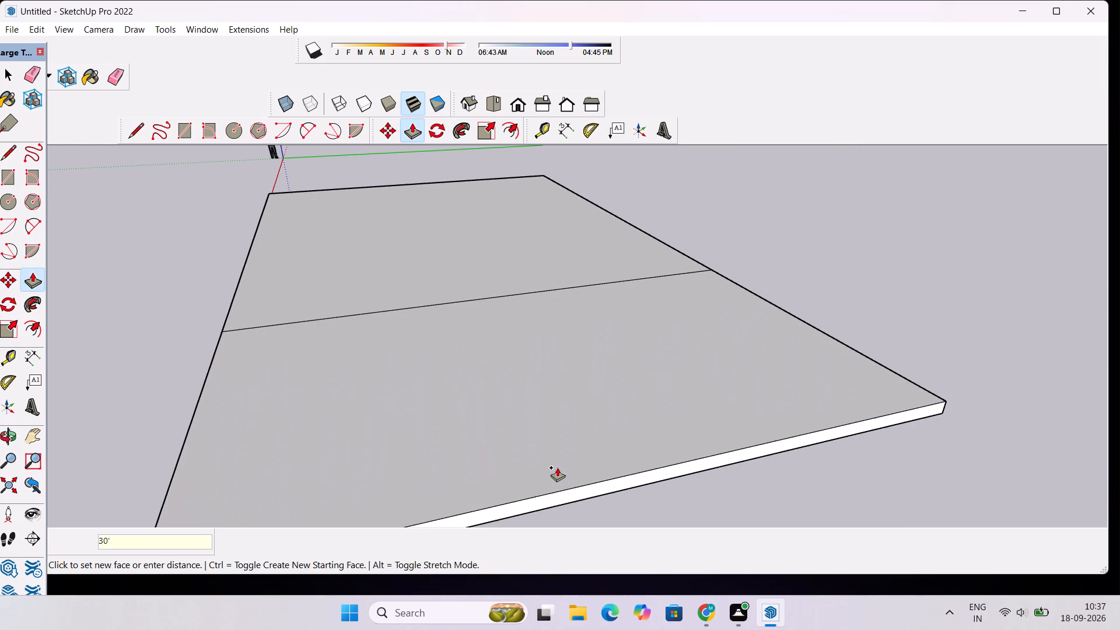
Examine the extended slab along its side on the red axis.
key(o)
drag(382, 466, 732, 367)
scroll(732, 367, down, 12)
drag(724, 352, 676, 461)
scroll(675, 452, down, 7)
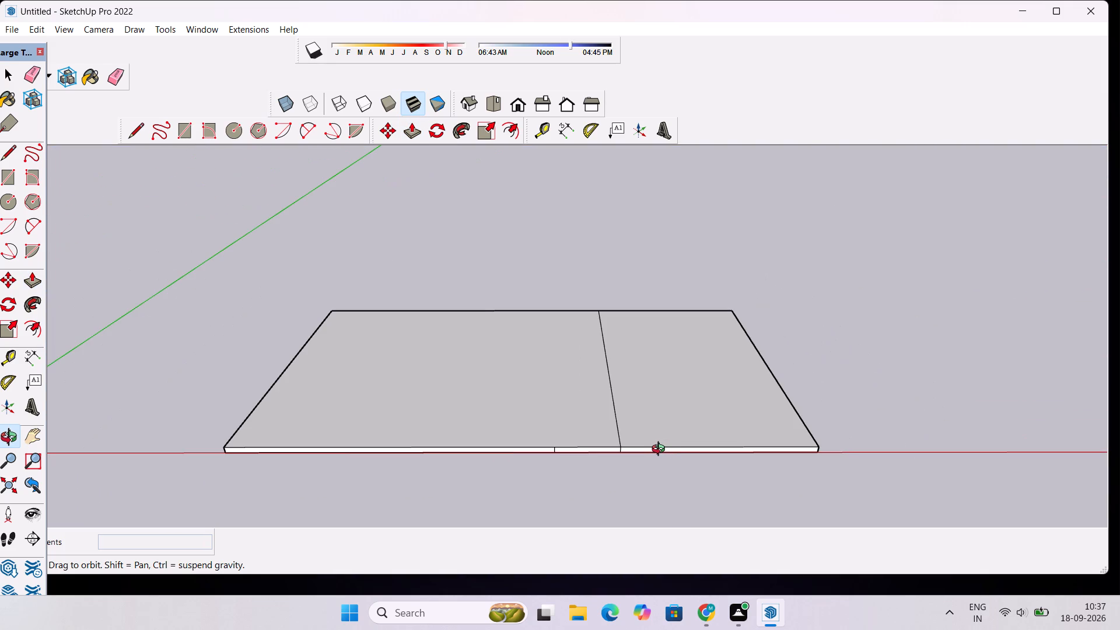
scroll(657, 451, up, 1)
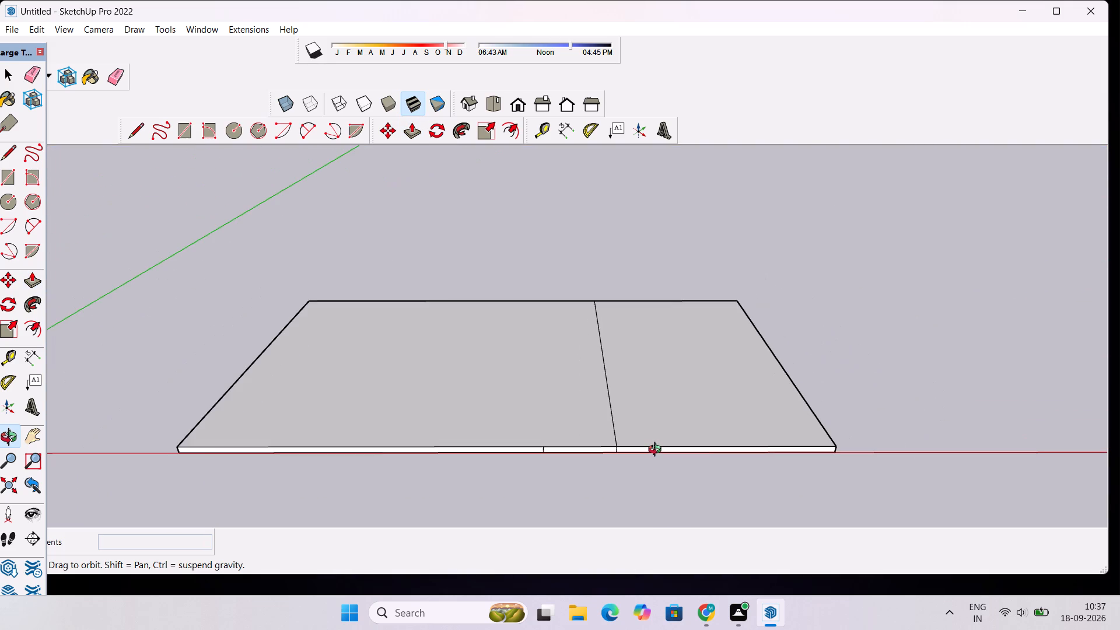
scroll(662, 446, down, 2)
shift+drag(702, 424, 687, 436)
scroll(682, 429, down, 5)
scroll(692, 418, up, 4)
Erase the short vertical seam edge on the slab's long side face opposite the red axis.
drag(955, 334, 530, 386)
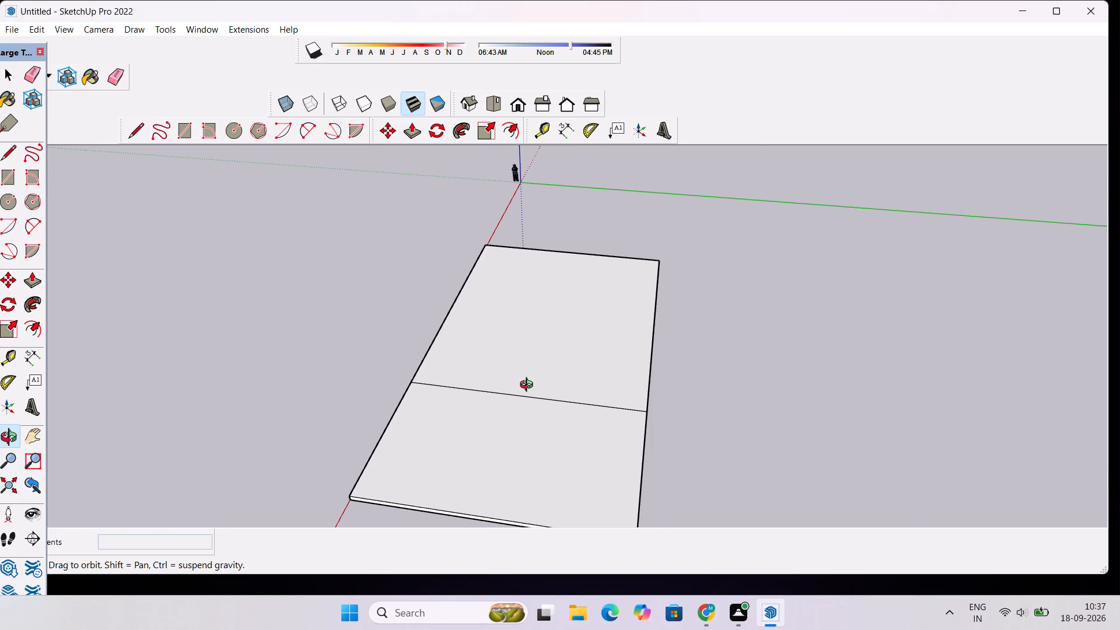
scroll(542, 359, down, 6)
drag(771, 381, 463, 321)
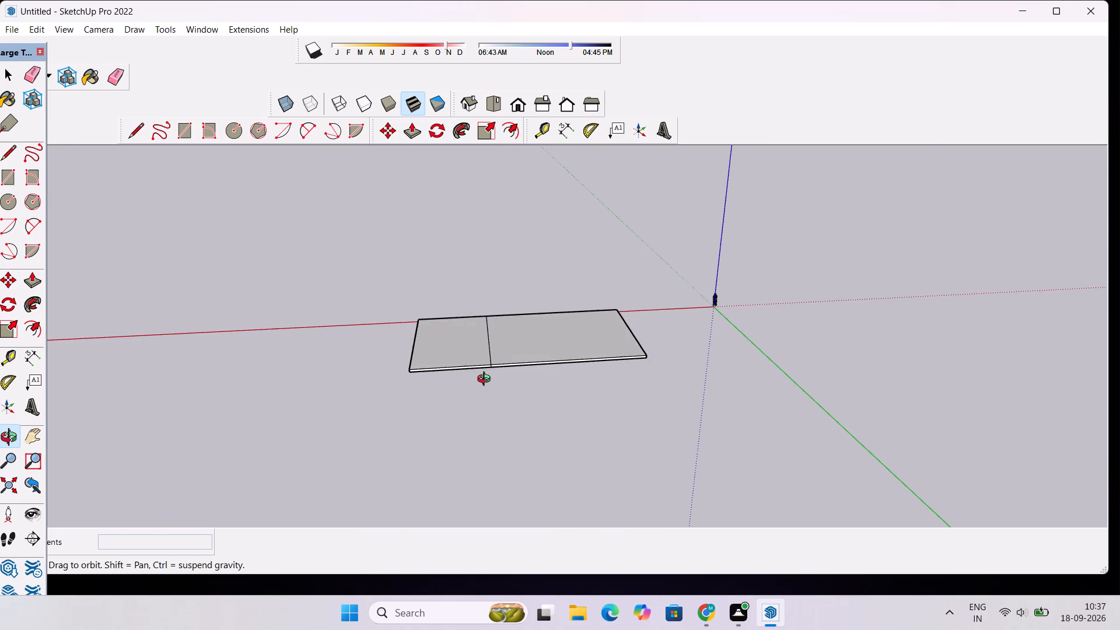
scroll(487, 380, up, 14)
shift+drag(513, 351, 495, 362)
scroll(495, 362, up, 4)
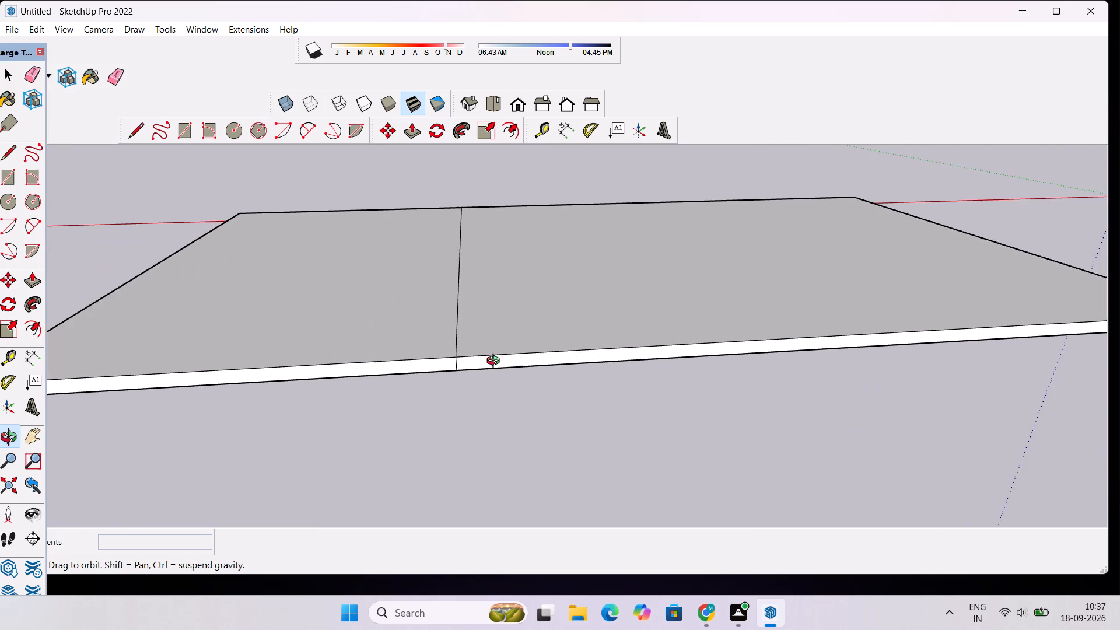
shift+drag(537, 360, 520, 365)
key(e)
scroll(443, 366, up, 4)
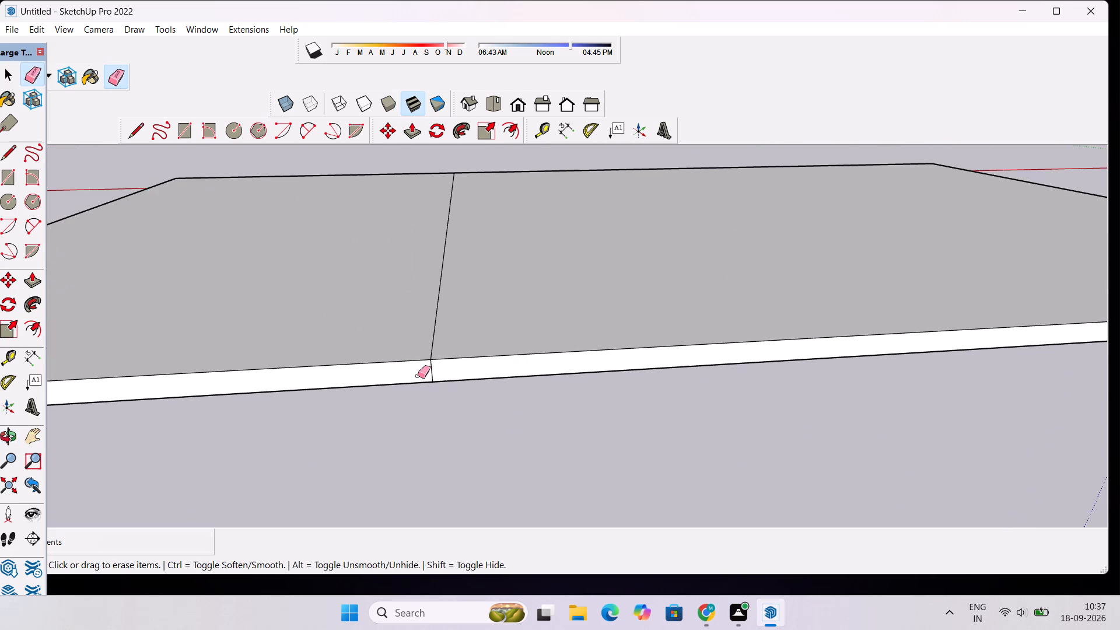
click(431, 366)
key(space)
Extend the slab 20' in the green axis direction by pulling its long side face opposite the red axis.
scroll(424, 367, down, 6)
scroll(423, 369, up, 5)
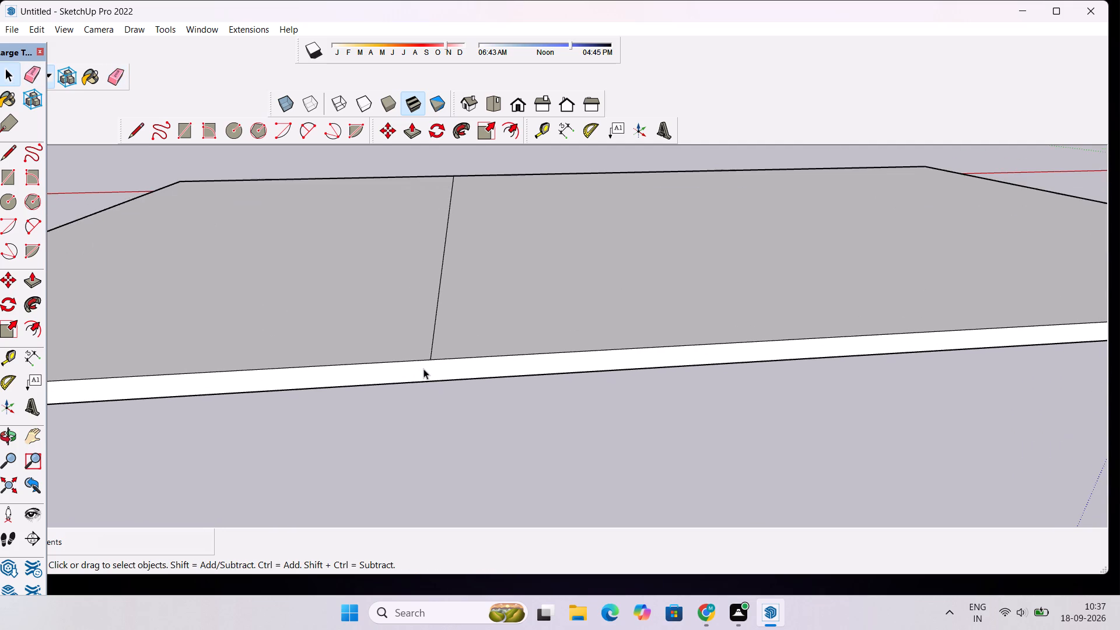
key(p)
scroll(419, 337, down, 11)
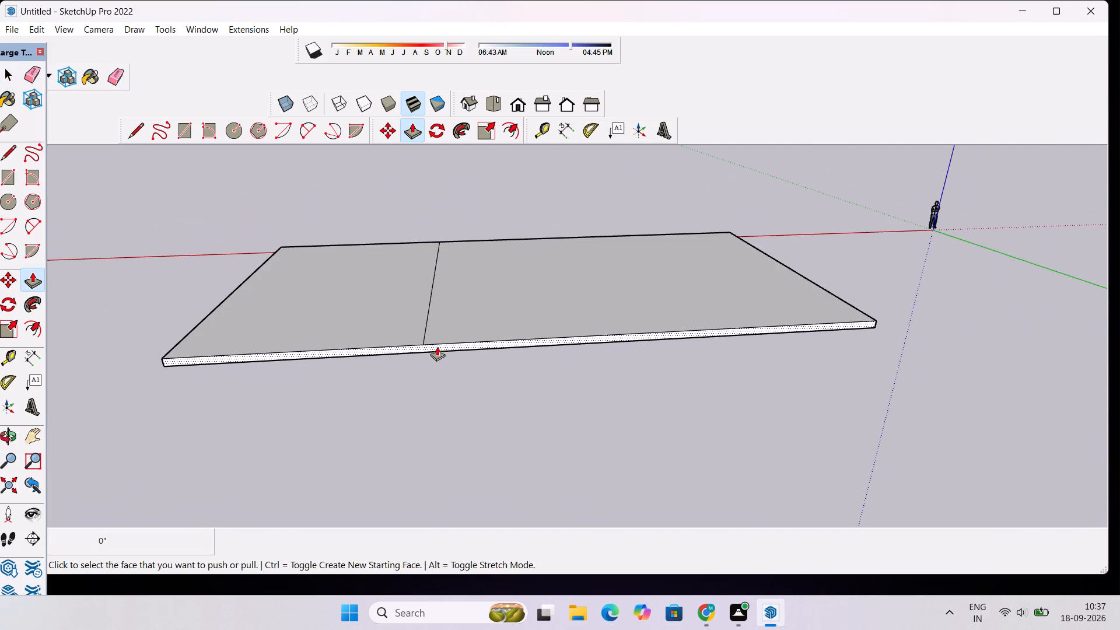
click(437, 347)
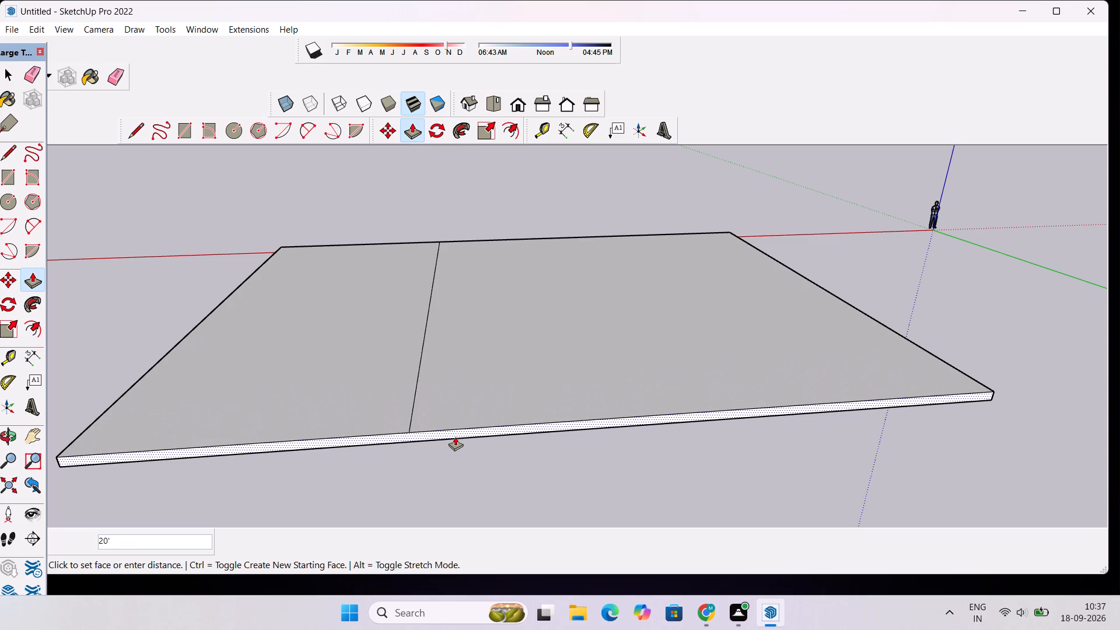
text(20')
key(Return)
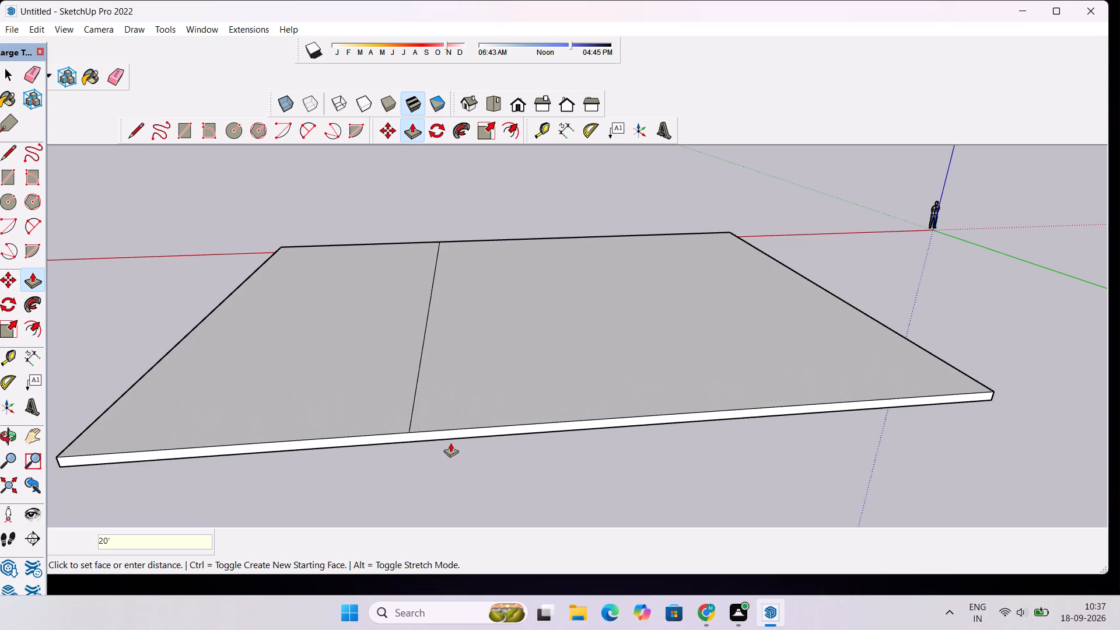
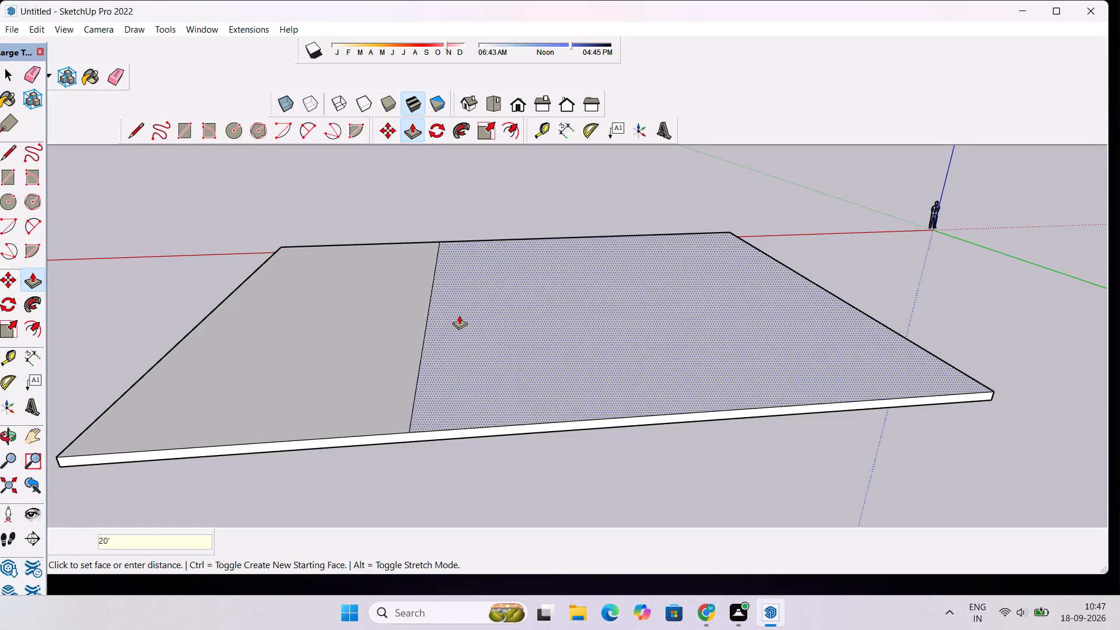
Examine the enlarged slab from all around, checking its top face and its long sides for leftover seam lines.
key(space)
text(o)
scroll(476, 318, down, 10)
drag(472, 292, 487, 387)
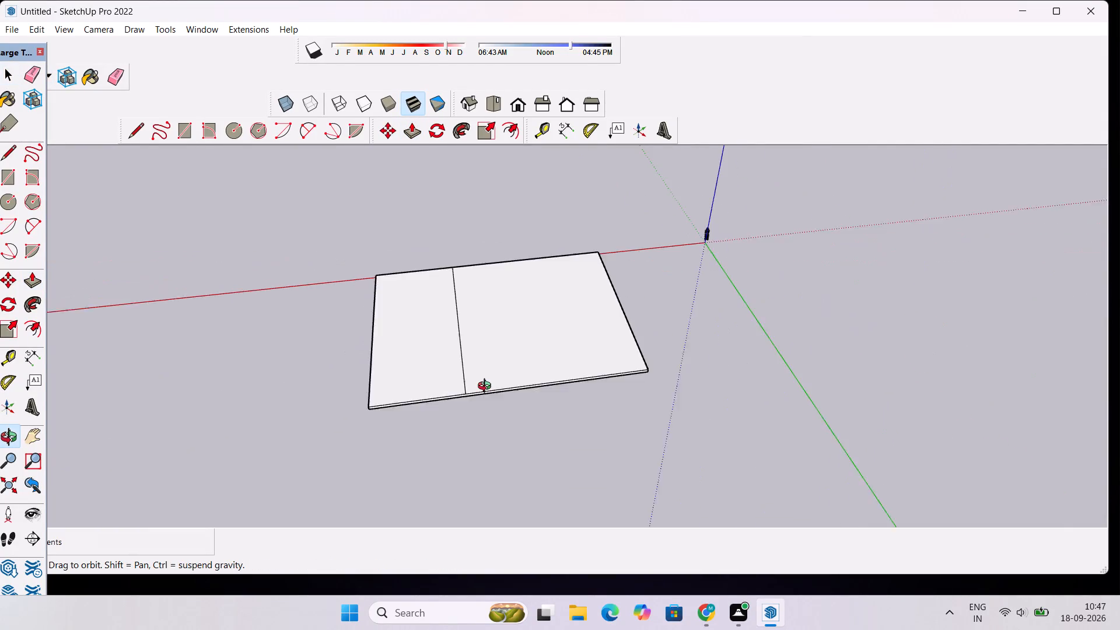
drag(487, 387, 488, 392)
scroll(488, 392, up, 5)
scroll(451, 384, down, 3)
drag(463, 379, 647, 378)
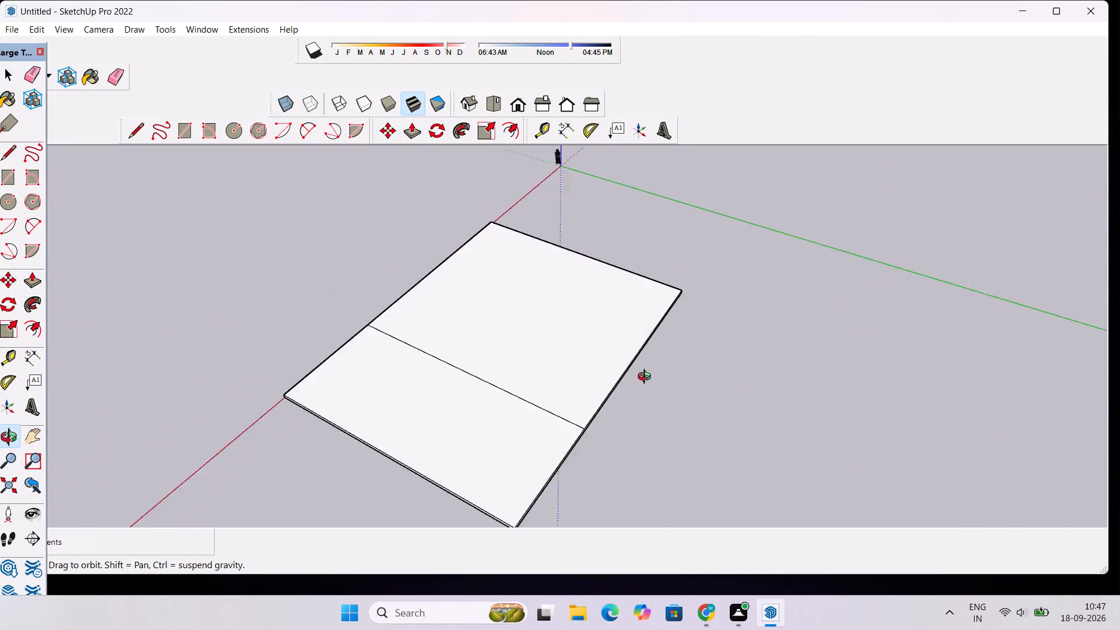
drag(647, 378, 589, 396)
click(589, 396)
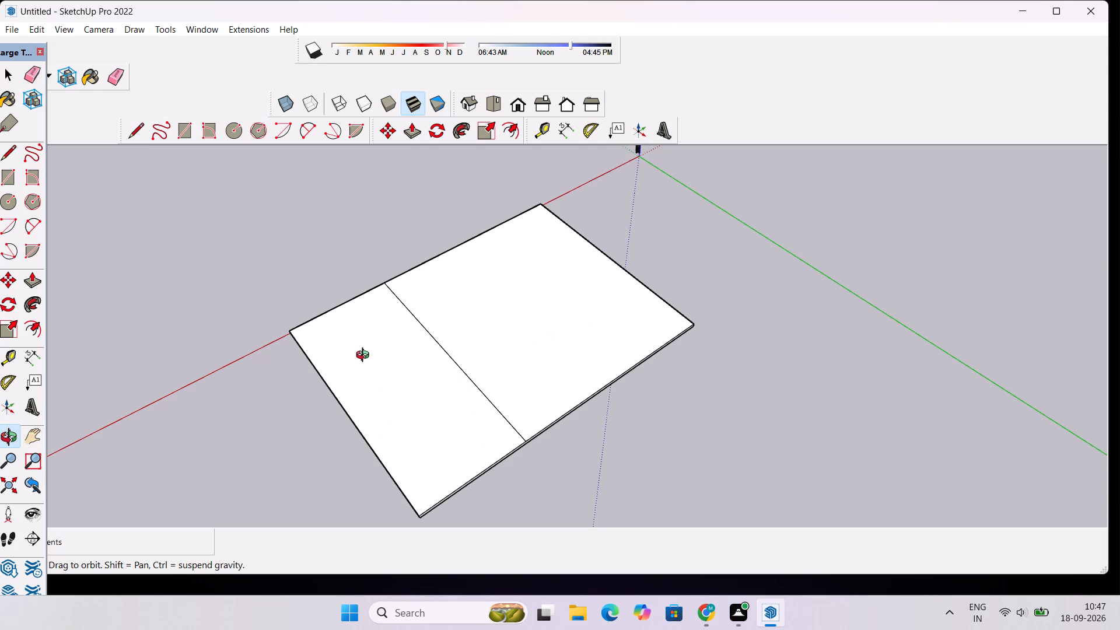
scroll(366, 349, down, 6)
scroll(364, 351, up, 5)
drag(344, 400, 761, 205)
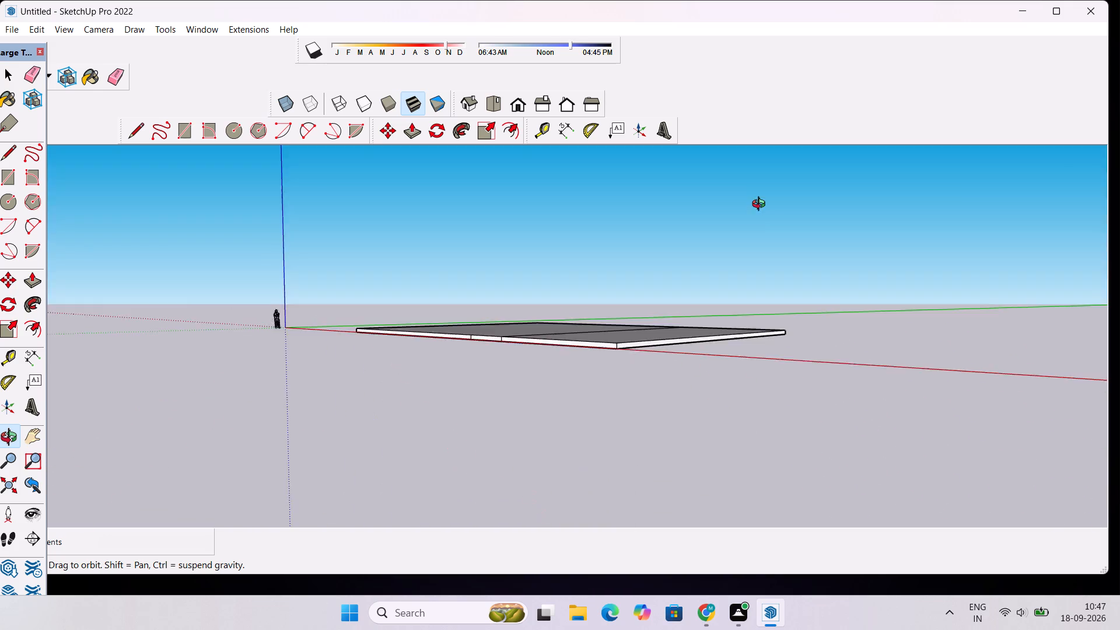
drag(761, 205, 494, 401)
scroll(491, 400, down, 6)
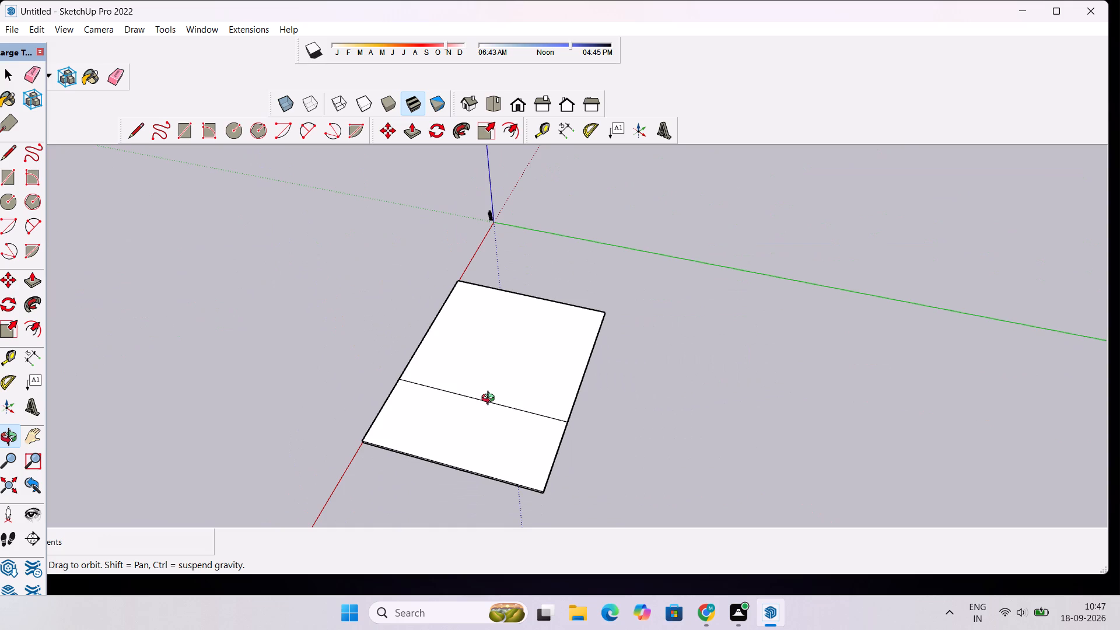
scroll(482, 372, down, 6)
drag(421, 386, 827, 199)
scroll(502, 382, down, 5)
drag(502, 382, 535, 420)
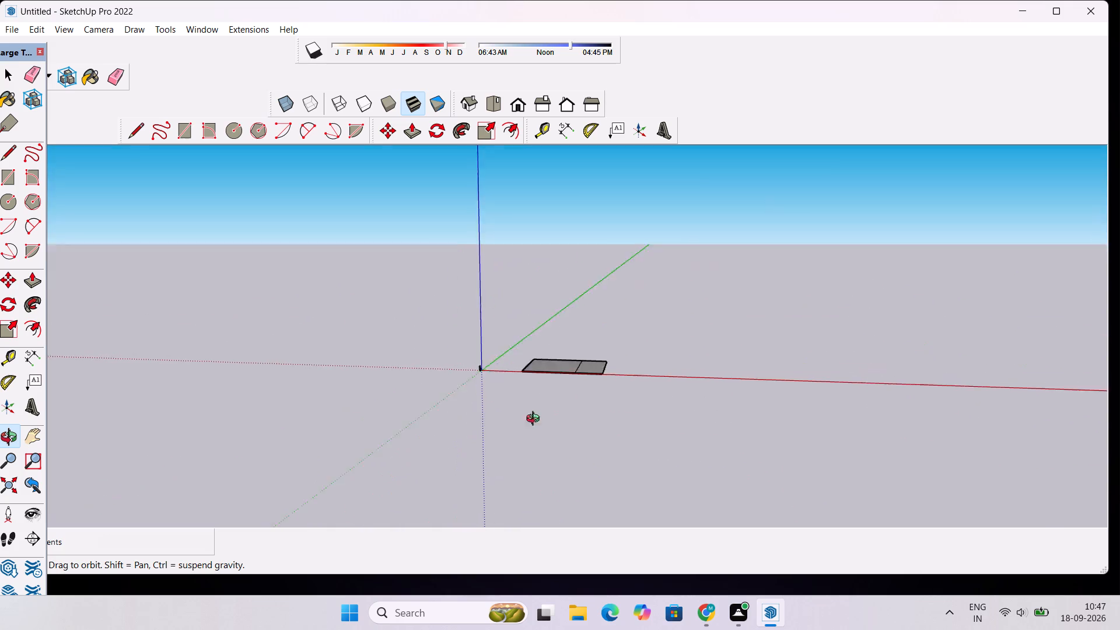
drag(535, 420, 624, 536)
scroll(524, 342, up, 8)
scroll(533, 369, down, 6)
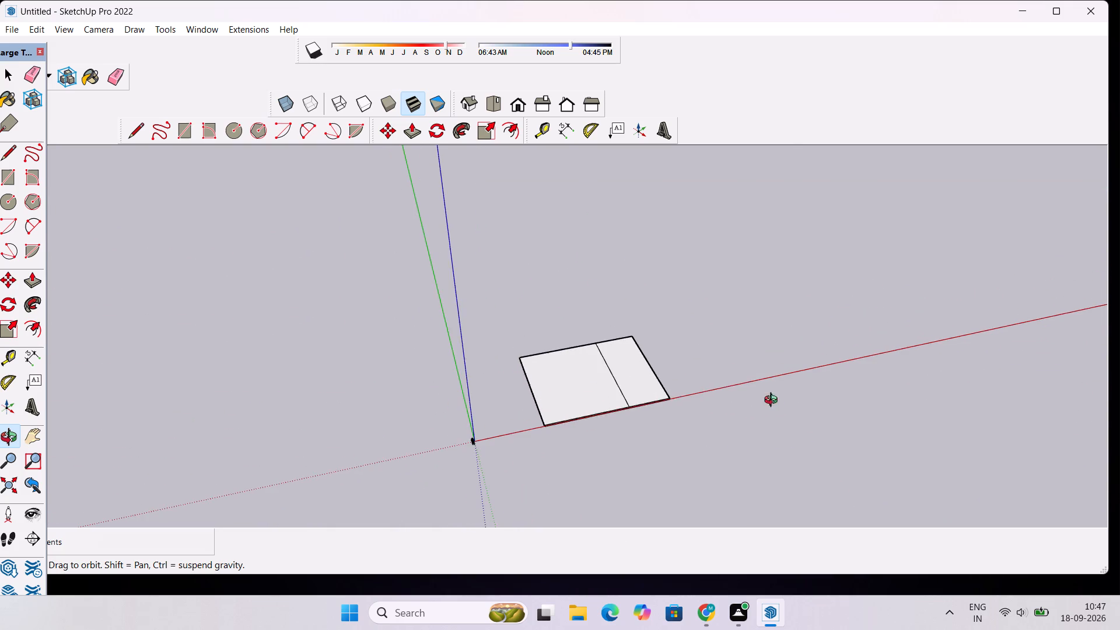
drag(773, 401, 691, 407)
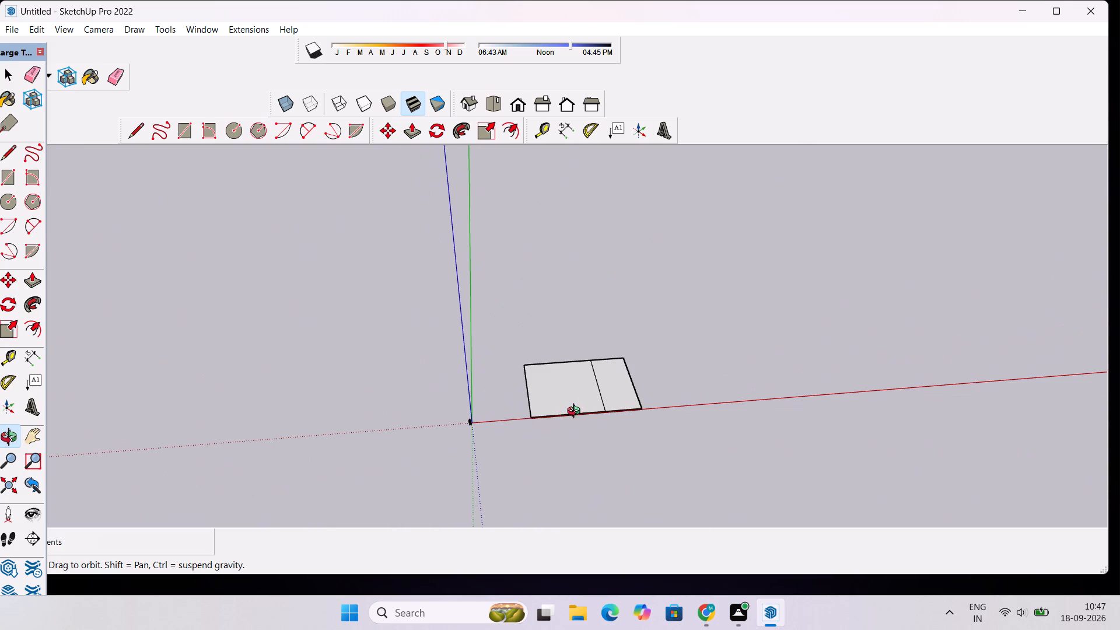
scroll(576, 412, down, 4)
scroll(573, 411, up, 2)
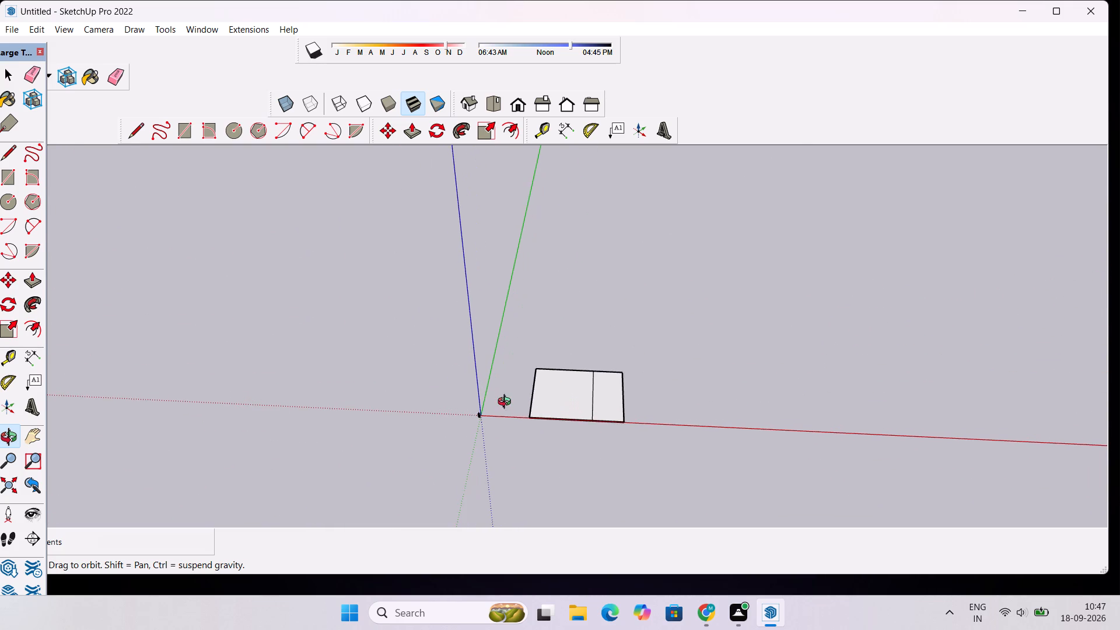
drag(507, 403, 583, 485)
scroll(578, 380, up, 10)
shift+drag(616, 373, 300, 421)
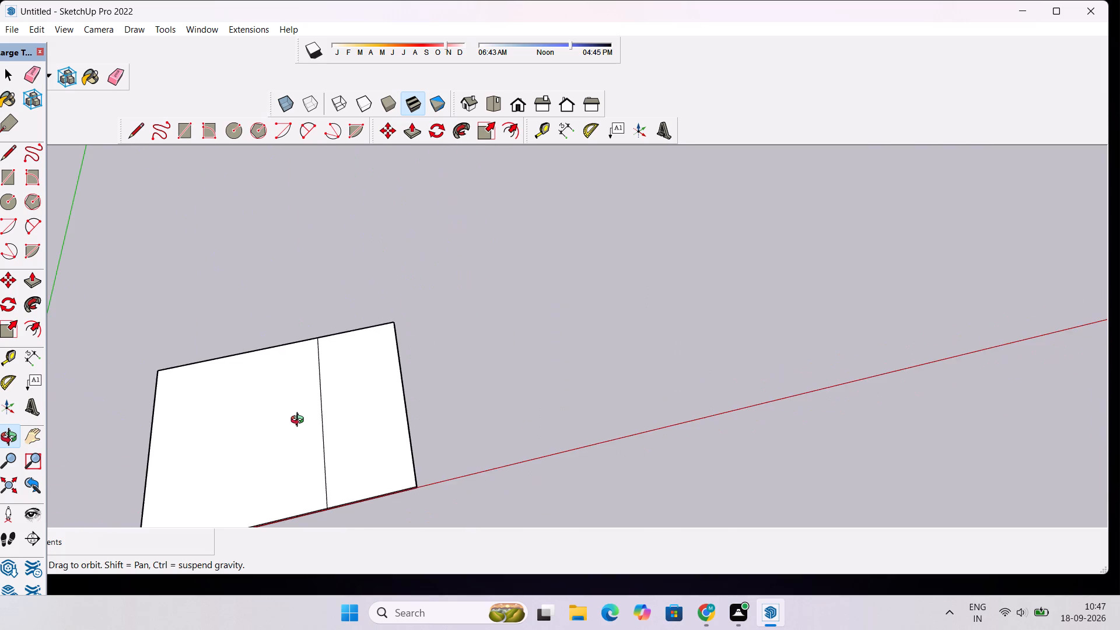
scroll(414, 378, down, 6)
shift+drag(349, 393, 653, 328)
scroll(628, 416, down, 6)
drag(666, 454, 565, 380)
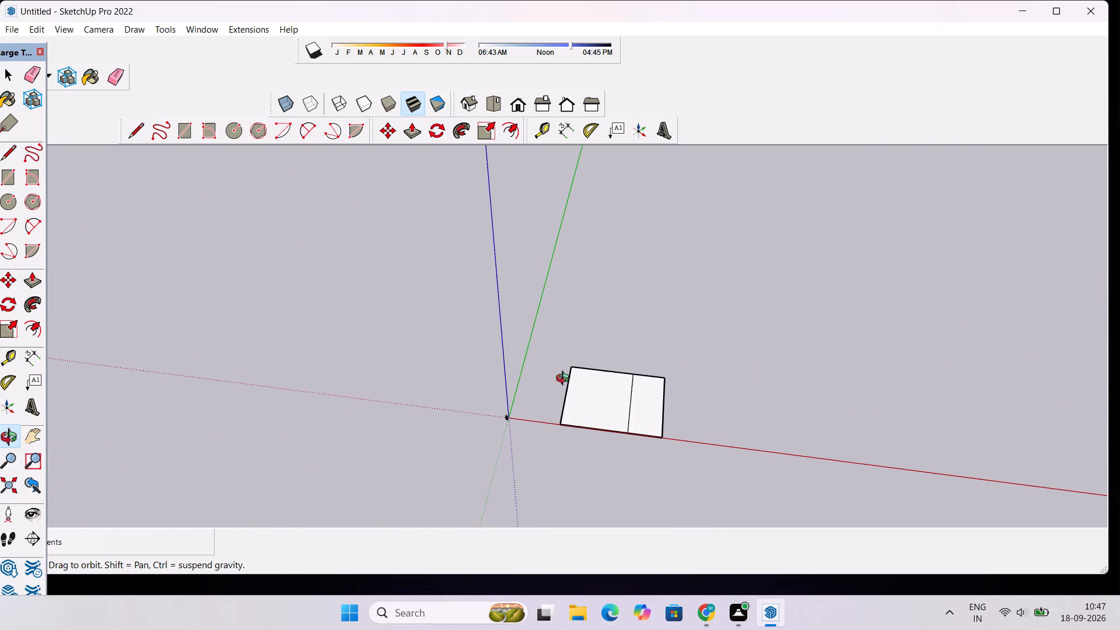
drag(565, 380, 565, 391)
scroll(570, 377, up, 11)
drag(598, 455, 608, 482)
scroll(613, 448, down, 7)
shift+drag(685, 429, 505, 342)
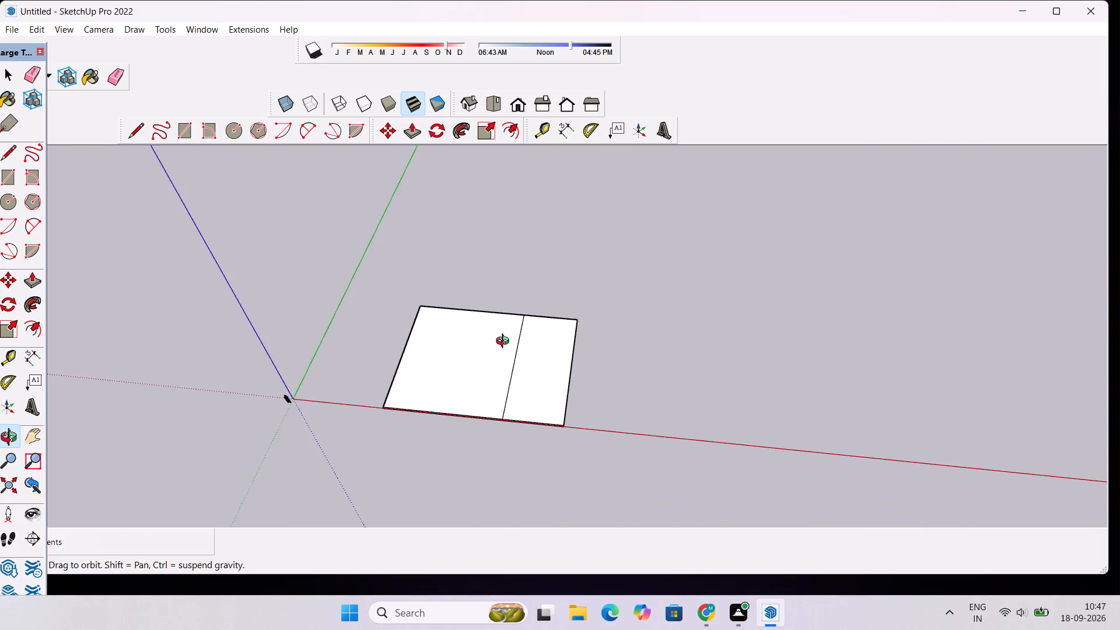
Erase the seam line that runs across the slab's top face parallel to the green axis.
scroll(505, 342, up, 4)
scroll(489, 404, up, 3)
key(e)
drag(530, 371, 514, 384)
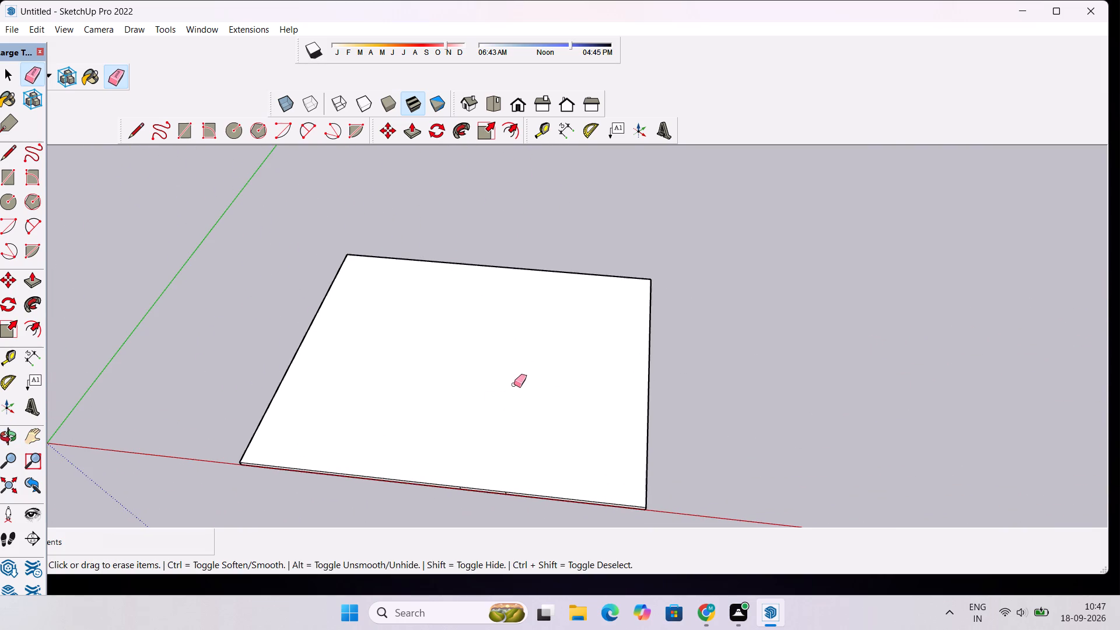
Erase the two short vertical seam edges on the slab's long side face along the red axis.
key(o)
drag(514, 488, 546, 407)
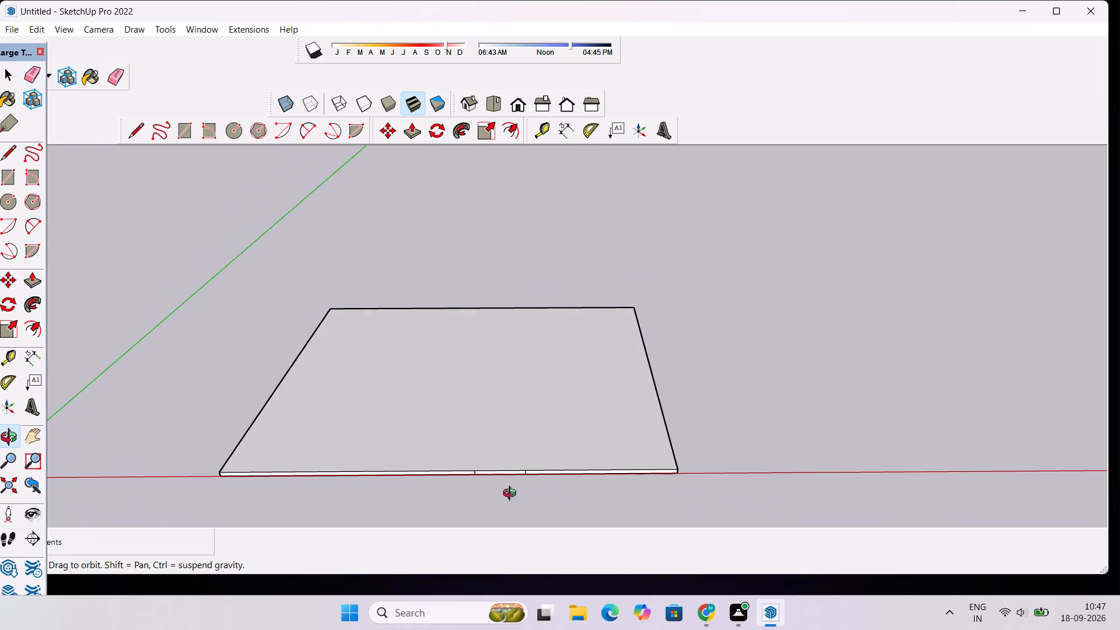
scroll(512, 496, up, 17)
key(e)
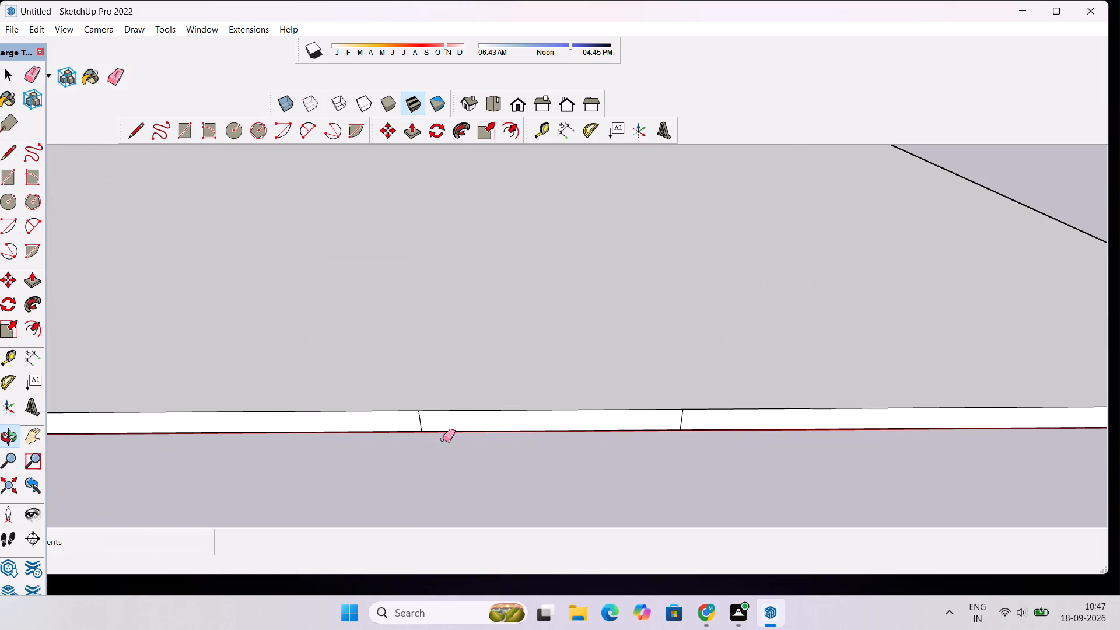
scroll(391, 377, up, 5)
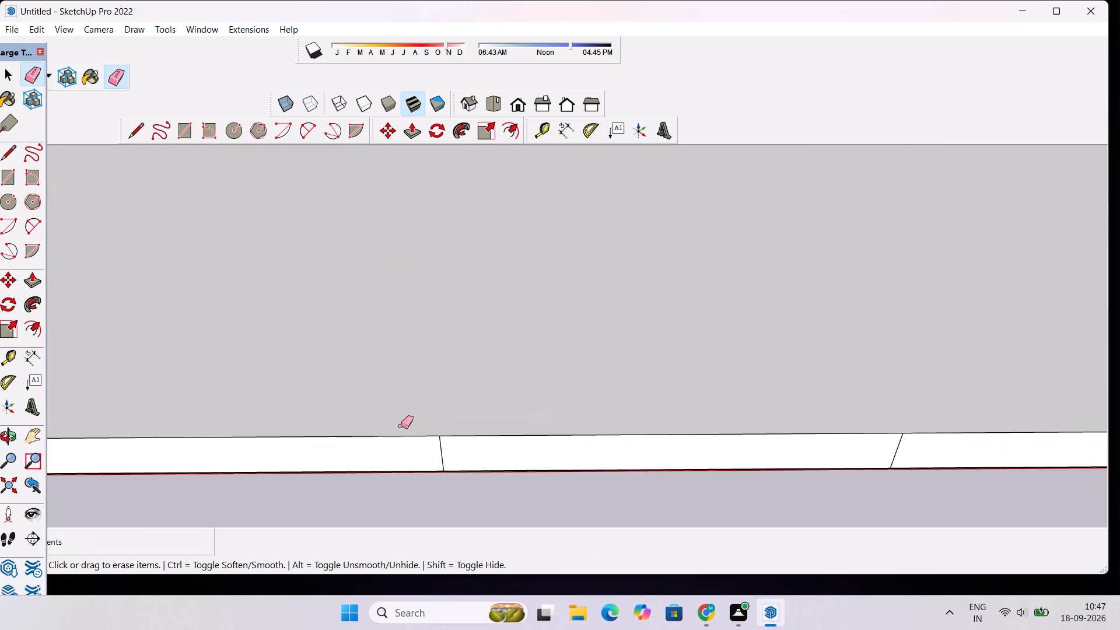
click(442, 450)
scroll(316, 378, down, 4)
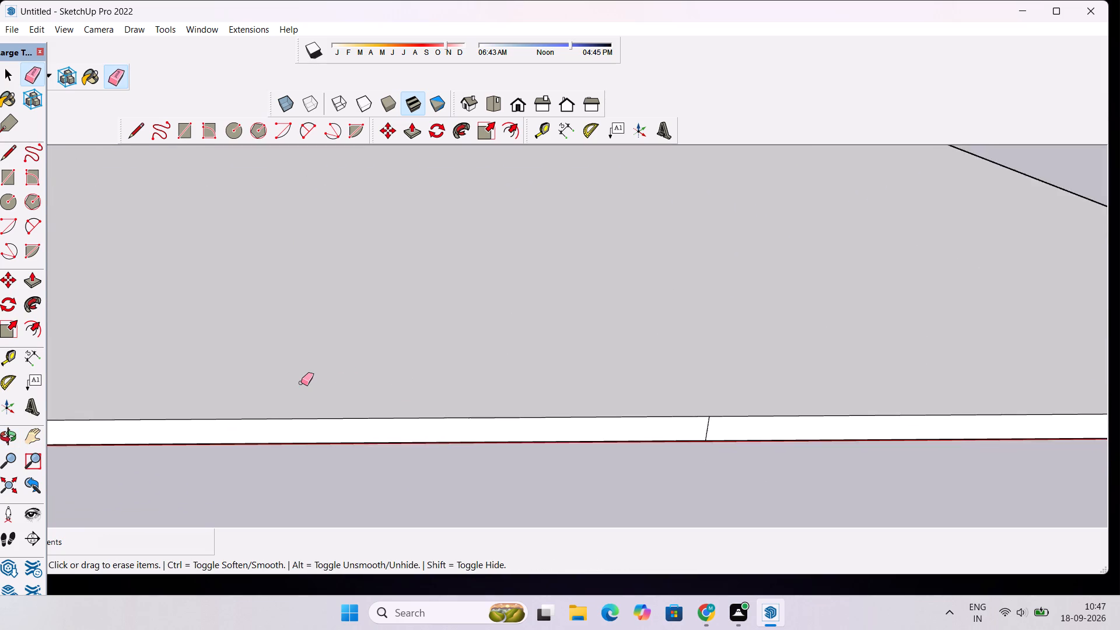
scroll(301, 383, down, 7)
scroll(481, 431, up, 6)
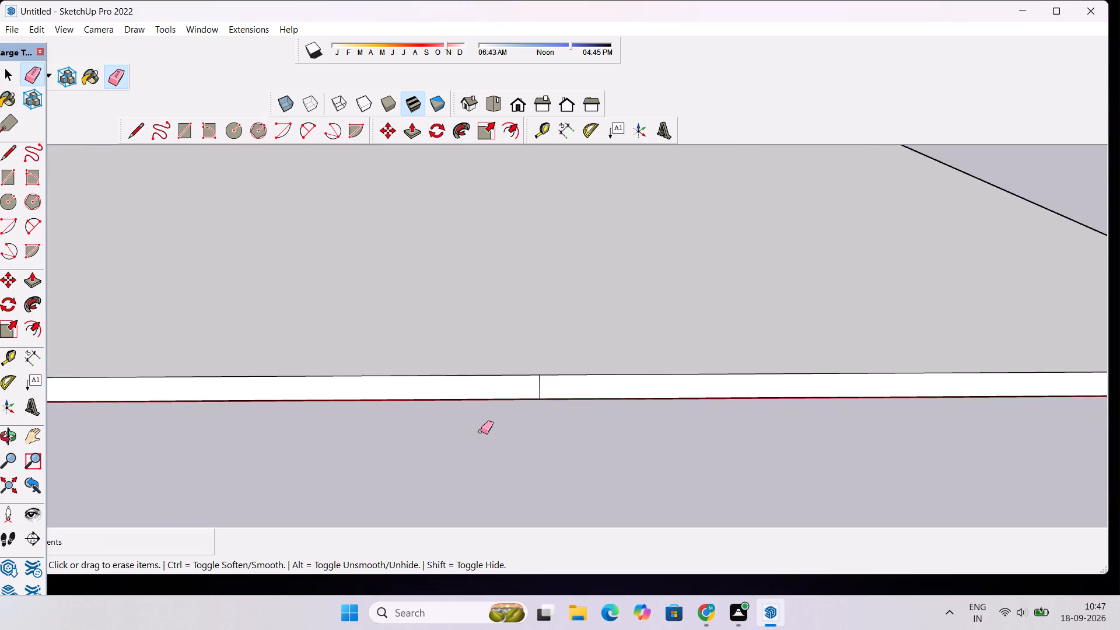
scroll(517, 393, up, 4)
drag(556, 375, 537, 389)
scroll(414, 395, down, 6)
scroll(414, 396, up, 1)
scroll(414, 396, down, 5)
scroll(414, 396, up, 1)
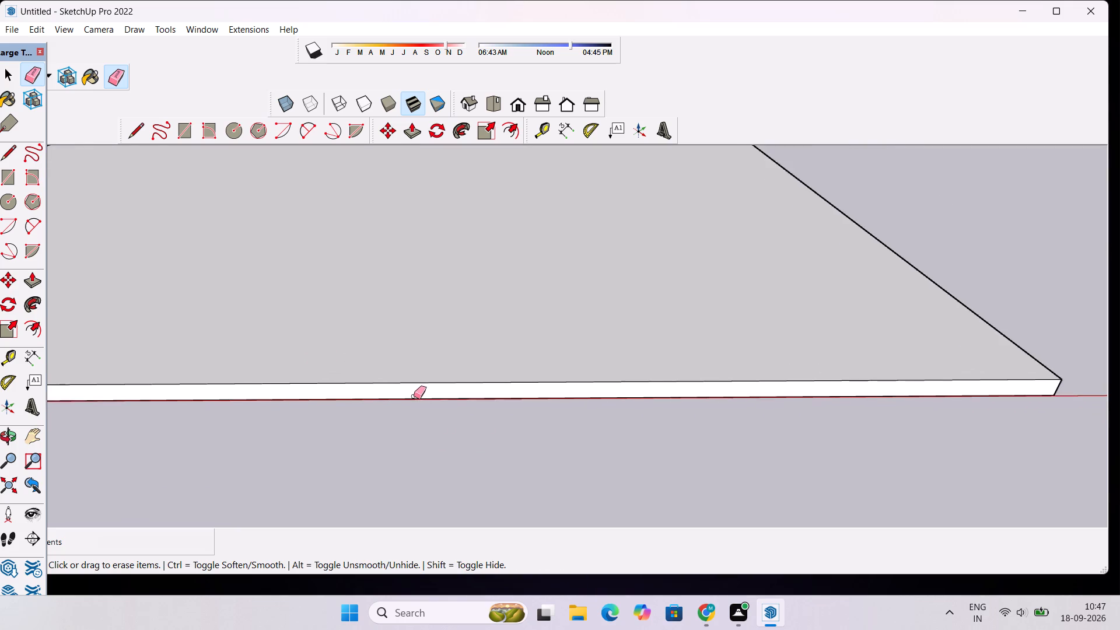
Examine the cleaned slab from all sides and from above for any remaining seam edges.
scroll(414, 396, down, 10)
key(o)
drag(604, 395, 242, 372)
scroll(420, 363, down, 7)
drag(699, 297, 415, 308)
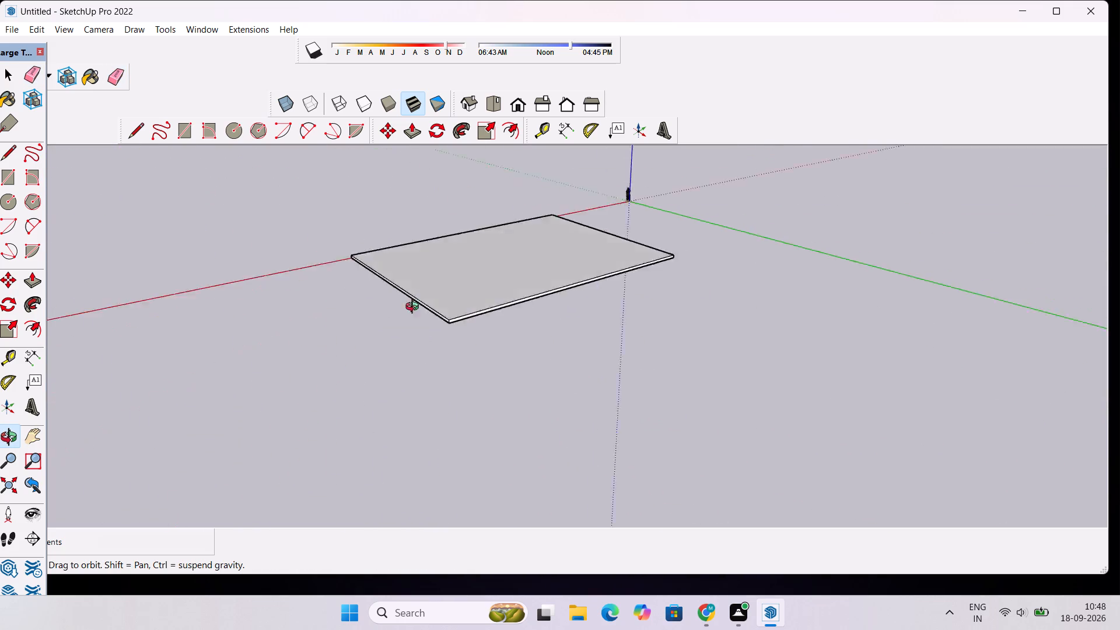
drag(415, 308, 233, 308)
scroll(538, 258, up, 4)
drag(338, 309, 841, 376)
scroll(479, 384, down, 6)
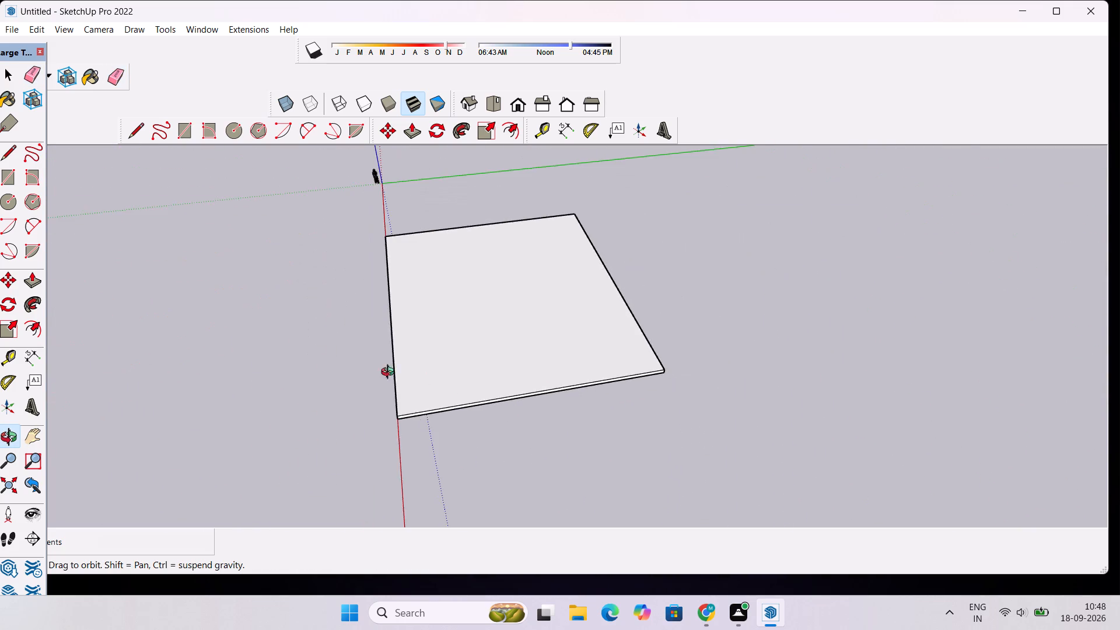
drag(322, 363, 702, 275)
scroll(656, 323, down, 7)
drag(590, 408, 407, 461)
scroll(426, 437, up, 4)
drag(428, 433, 526, 439)
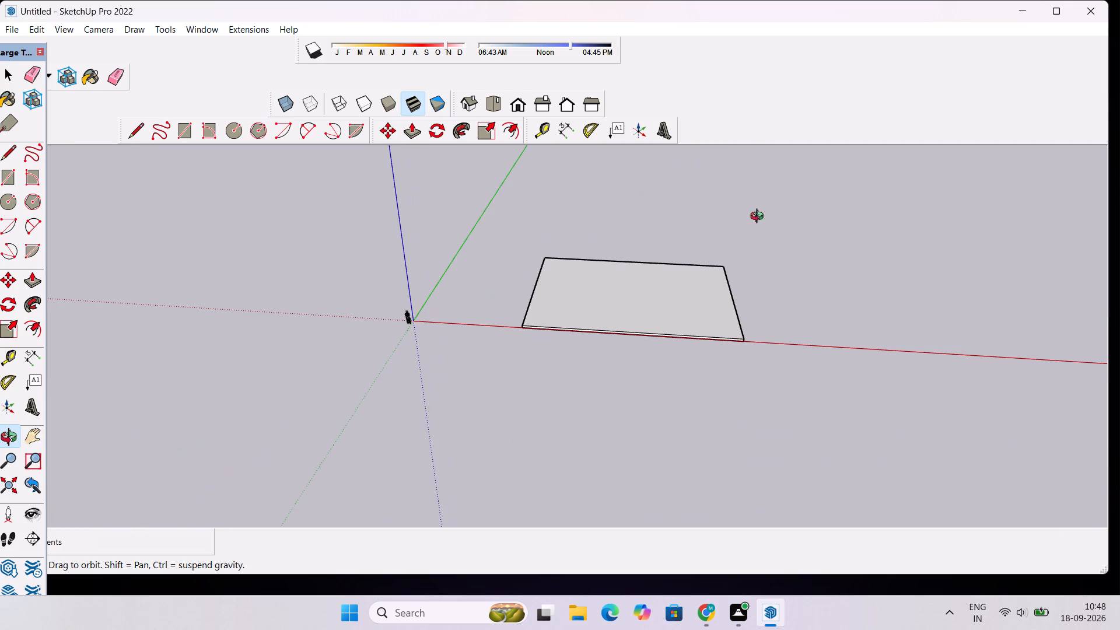
scroll(656, 318, down, 6)
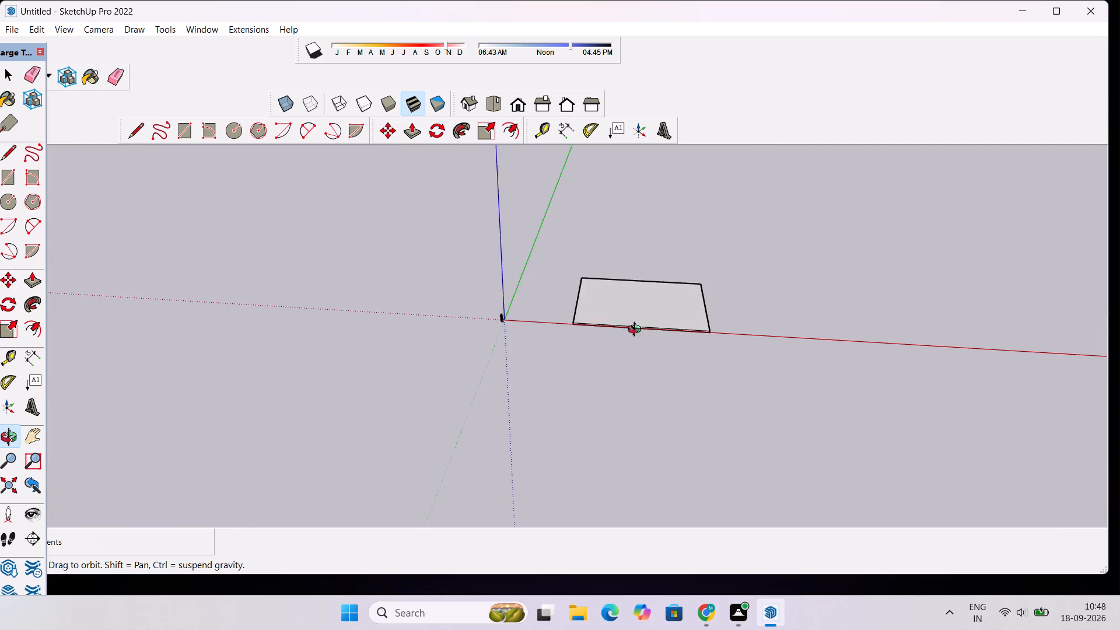
drag(637, 331, 652, 525)
scroll(656, 382, up, 4)
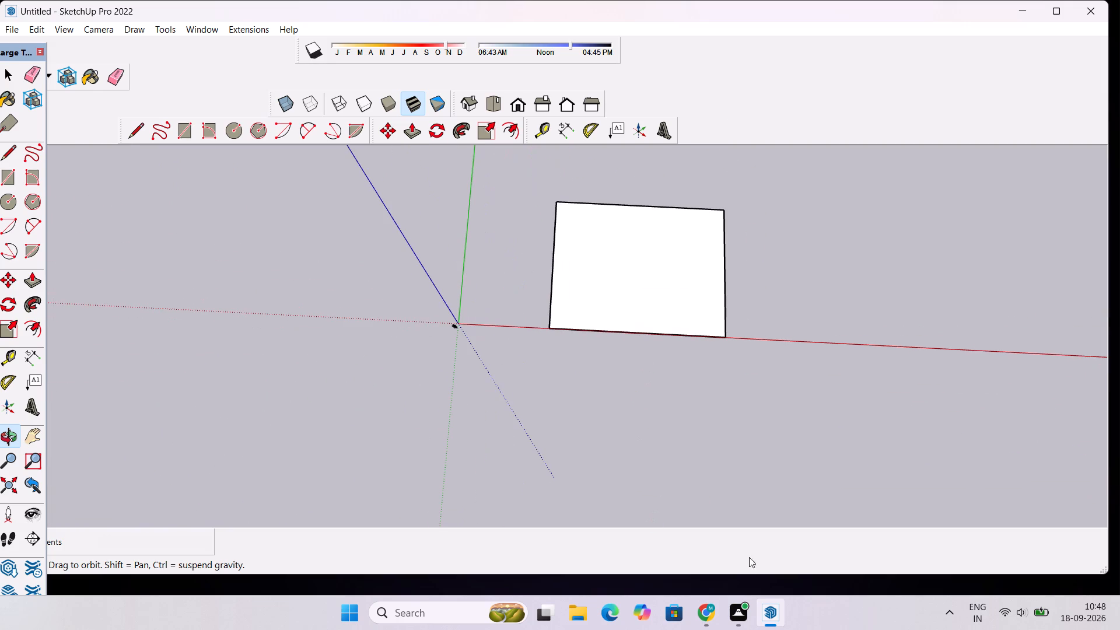
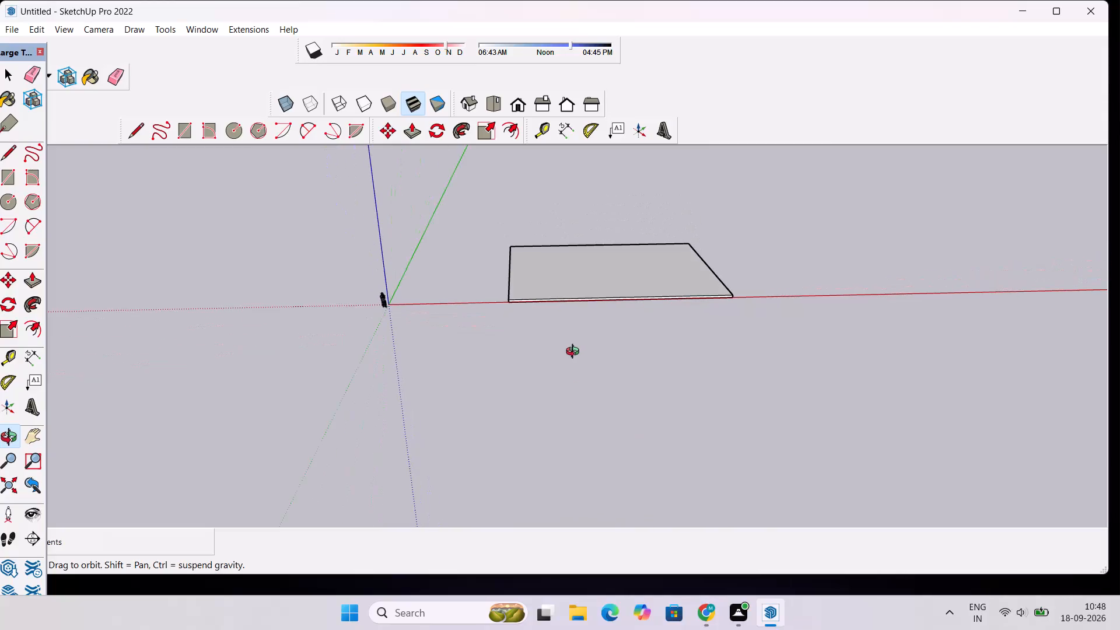
Examine the cleaned slab from above and from its long side along the red axis.
drag(578, 355, 524, 456)
scroll(569, 356, down, 6)
shift+drag(569, 356, 586, 440)
scroll(586, 440, down, 6)
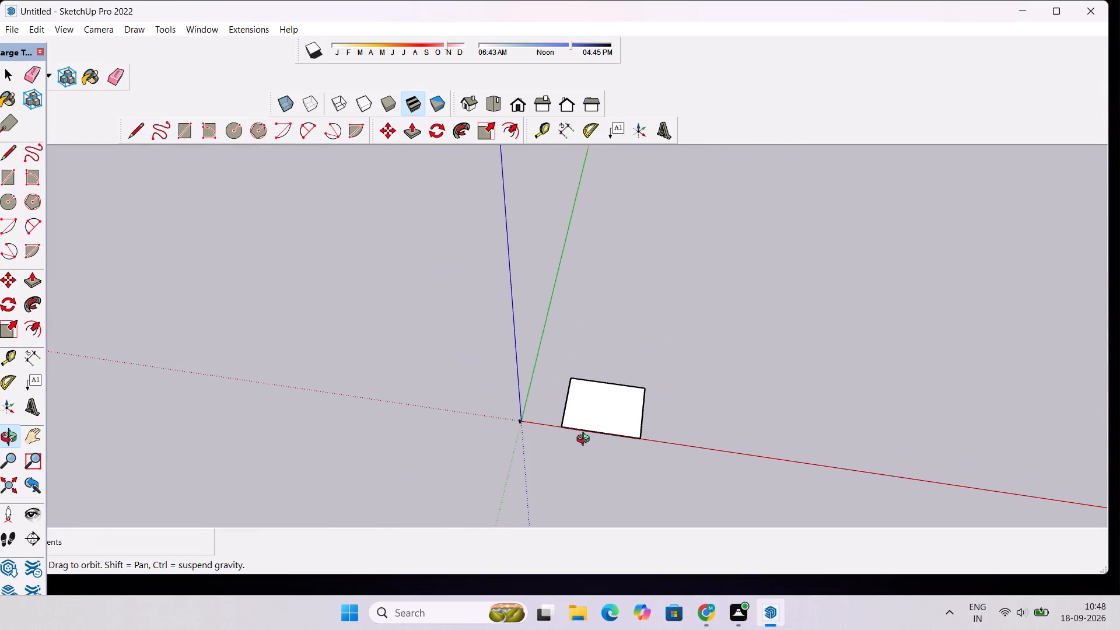
scroll(586, 440, down, 1)
drag(621, 477, 657, 376)
scroll(562, 433, up, 10)
drag(520, 434, 565, 521)
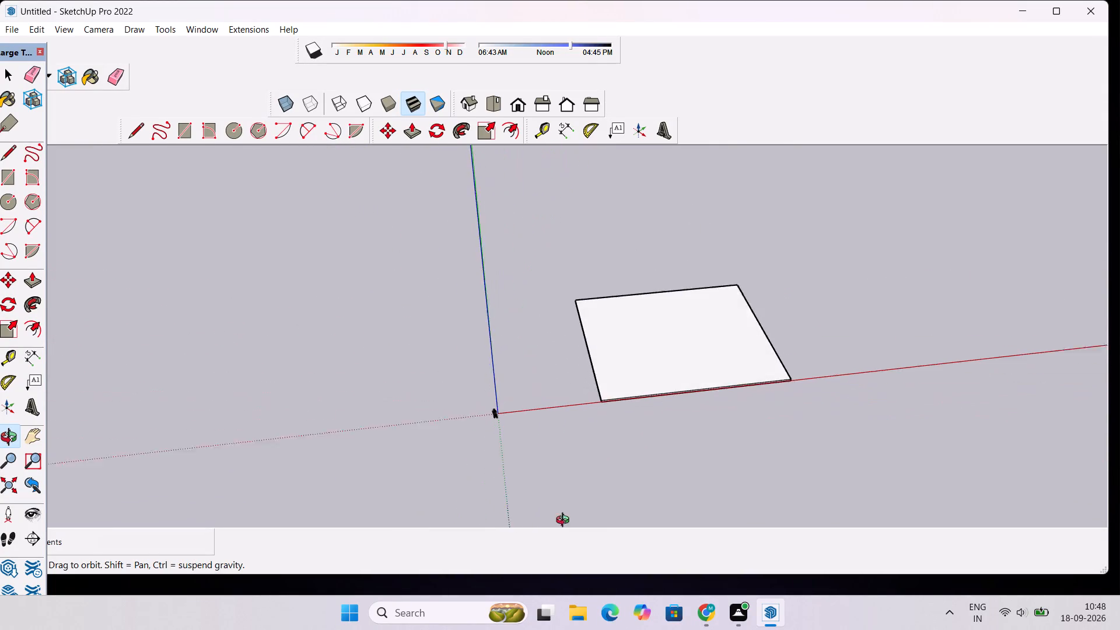
drag(565, 521, 569, 541)
scroll(653, 379, up, 5)
shift+drag(674, 365, 572, 394)
scroll(555, 411, down, 7)
drag(567, 468, 471, 400)
scroll(538, 404, up, 8)
drag(453, 439, 470, 456)
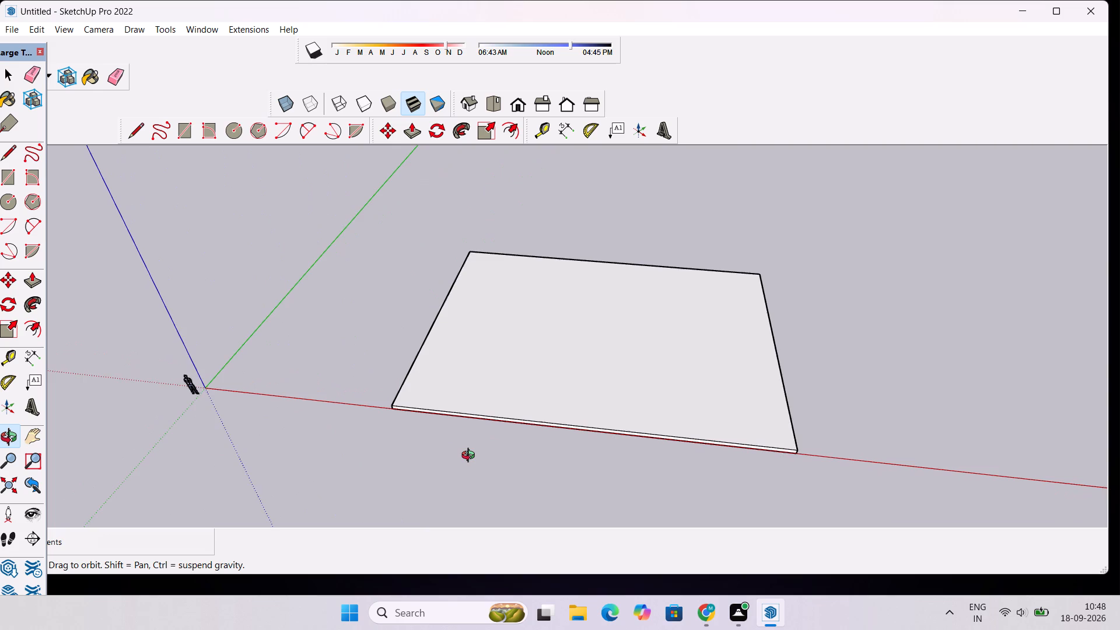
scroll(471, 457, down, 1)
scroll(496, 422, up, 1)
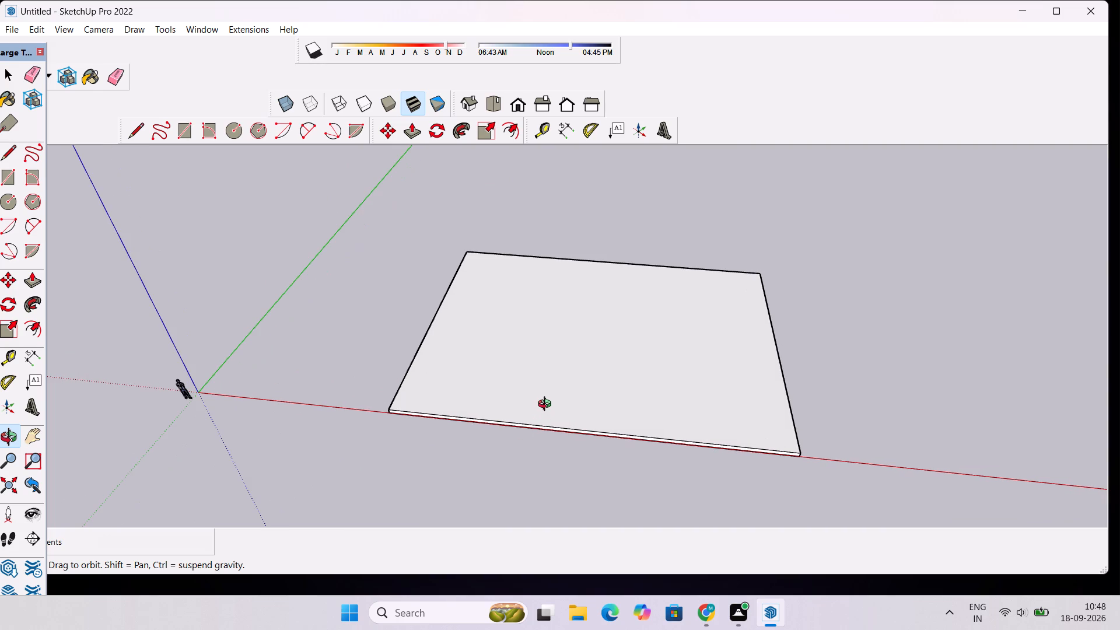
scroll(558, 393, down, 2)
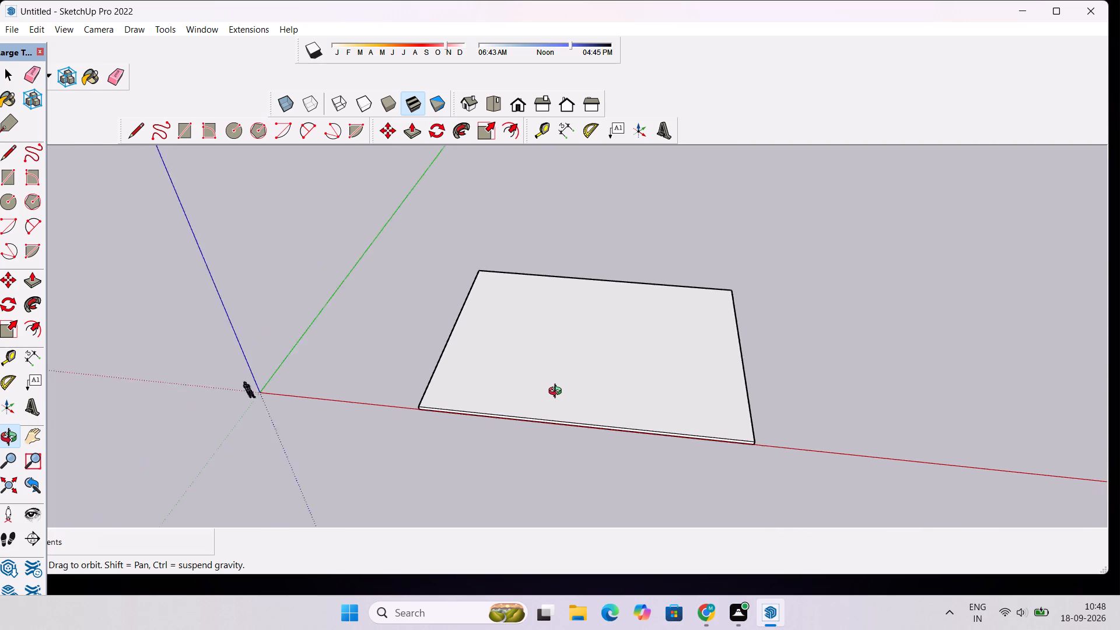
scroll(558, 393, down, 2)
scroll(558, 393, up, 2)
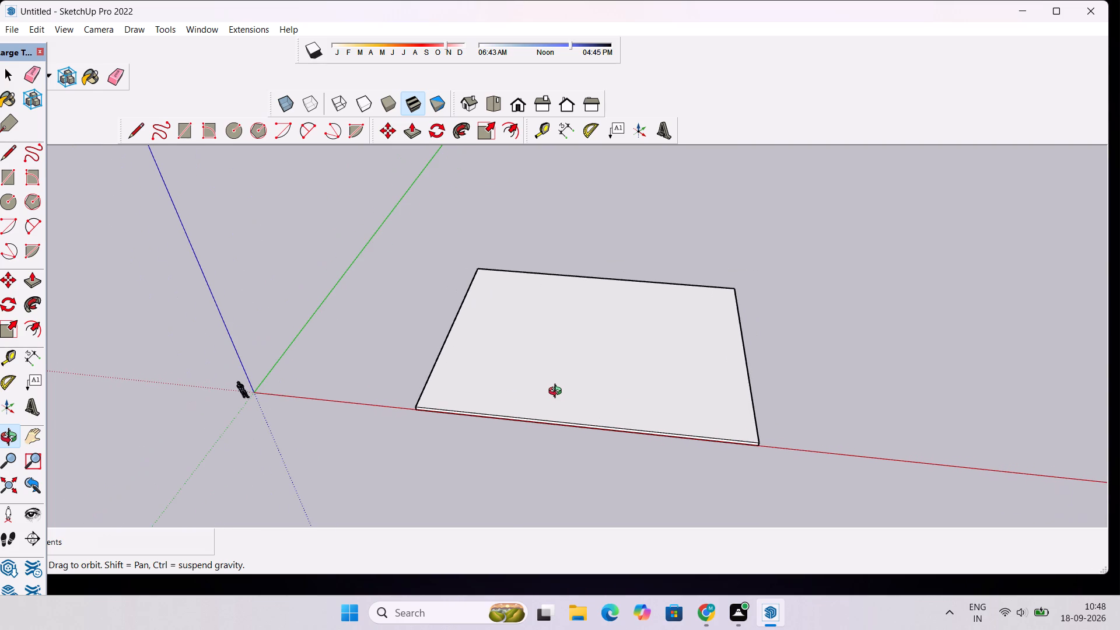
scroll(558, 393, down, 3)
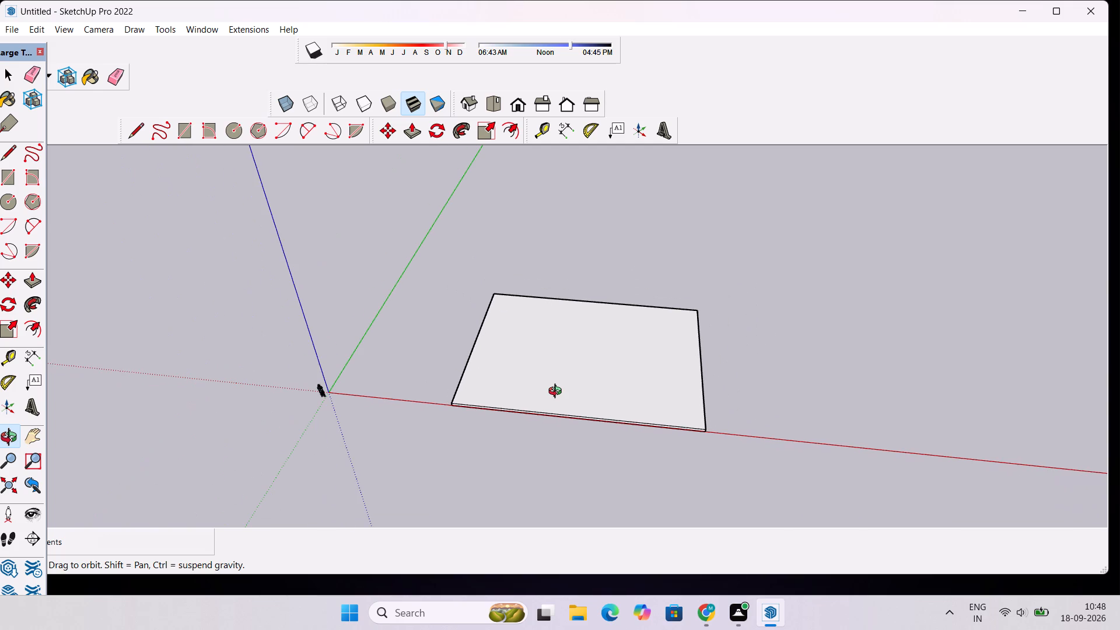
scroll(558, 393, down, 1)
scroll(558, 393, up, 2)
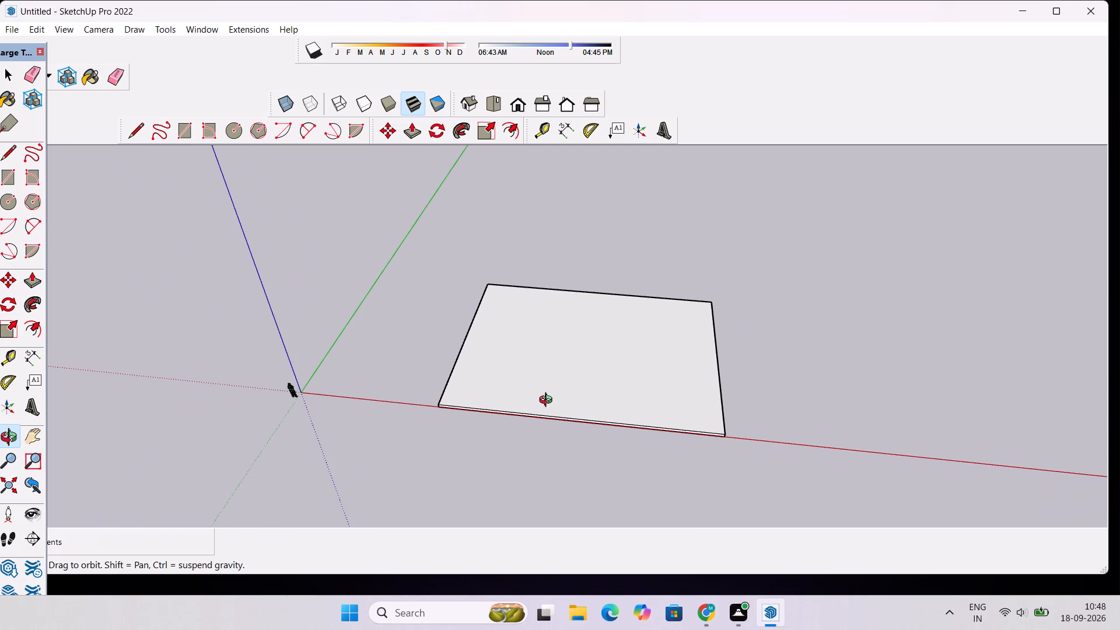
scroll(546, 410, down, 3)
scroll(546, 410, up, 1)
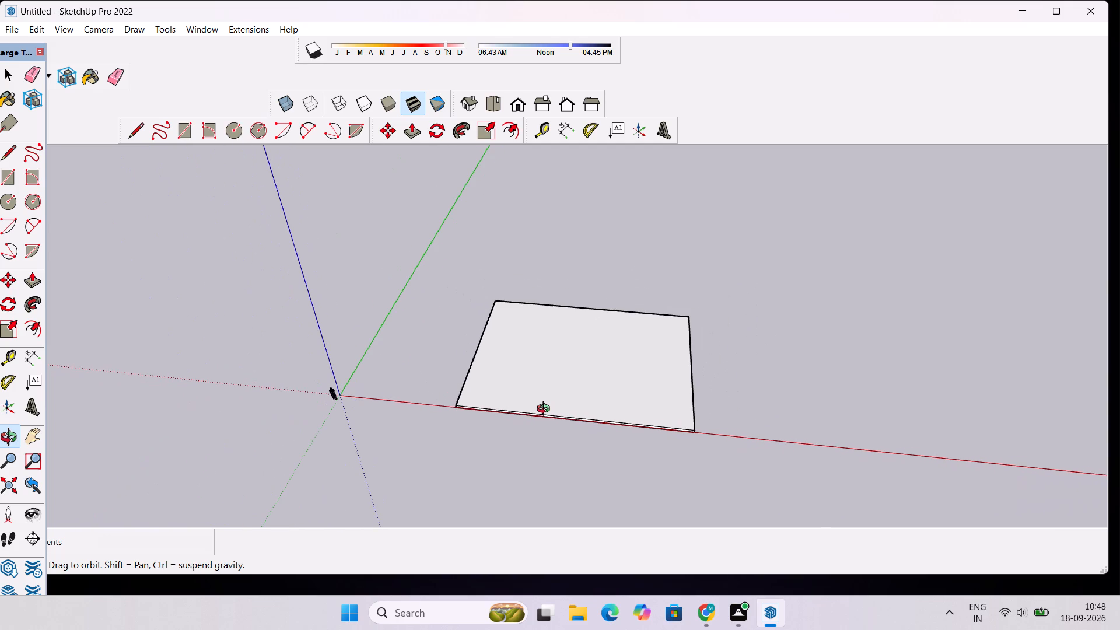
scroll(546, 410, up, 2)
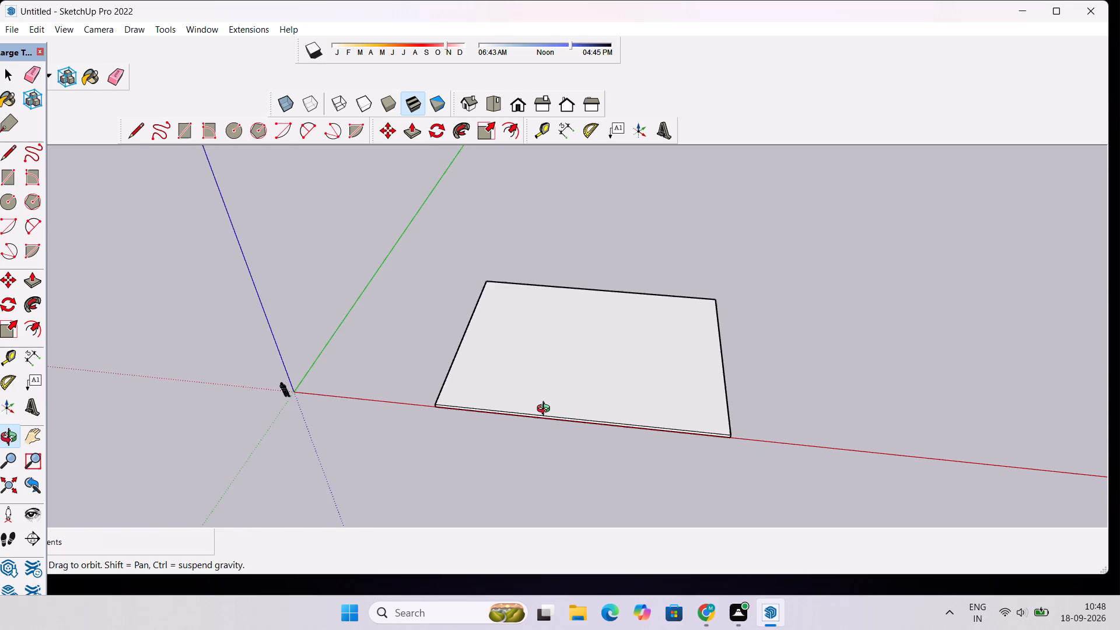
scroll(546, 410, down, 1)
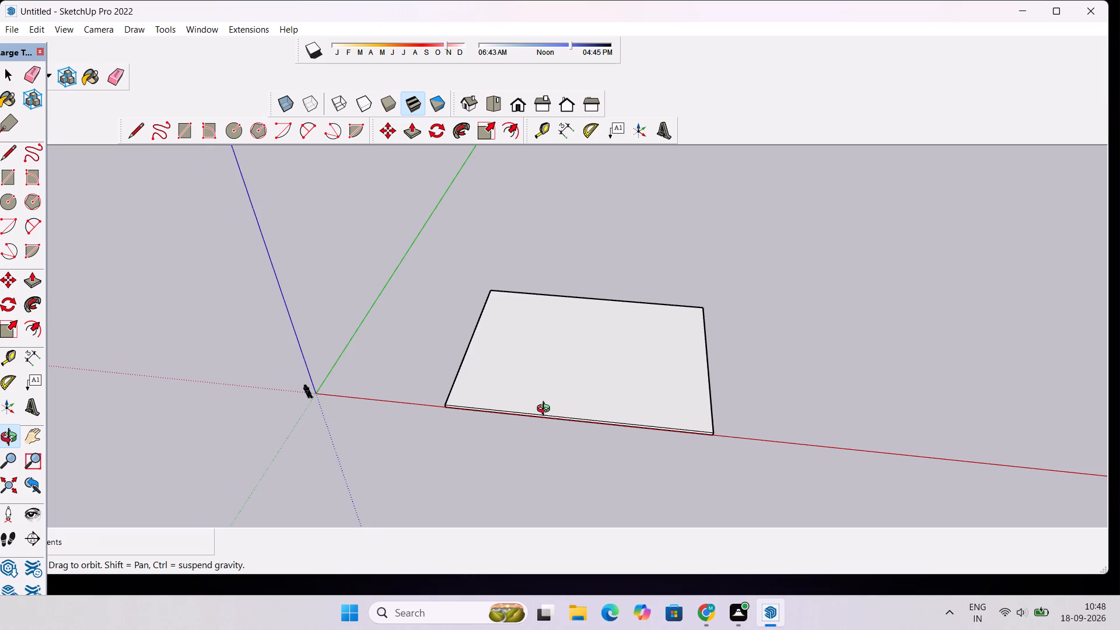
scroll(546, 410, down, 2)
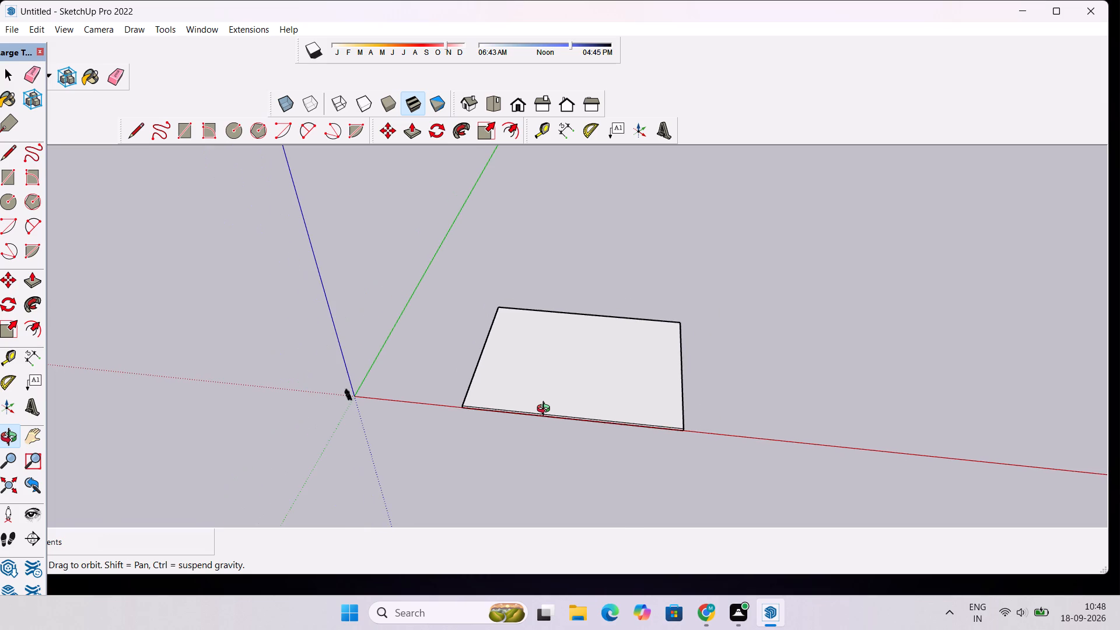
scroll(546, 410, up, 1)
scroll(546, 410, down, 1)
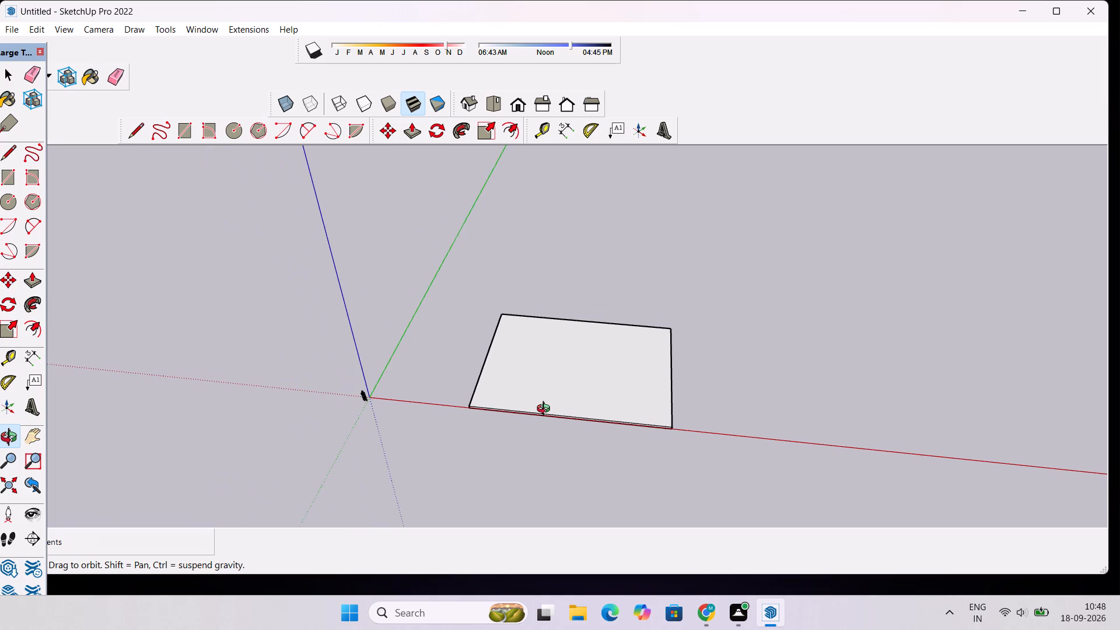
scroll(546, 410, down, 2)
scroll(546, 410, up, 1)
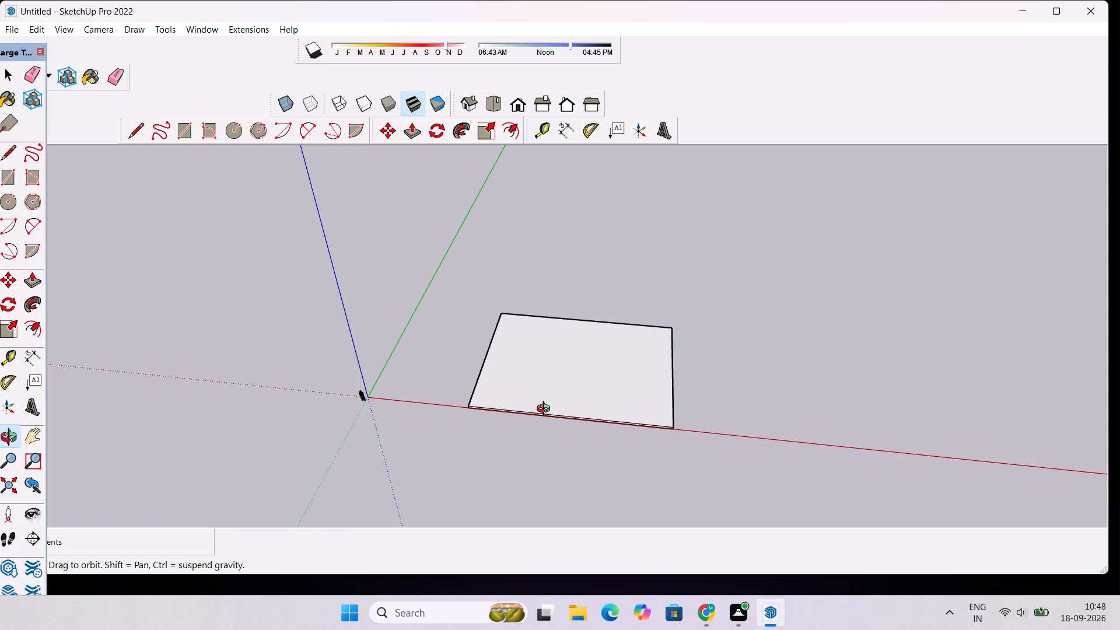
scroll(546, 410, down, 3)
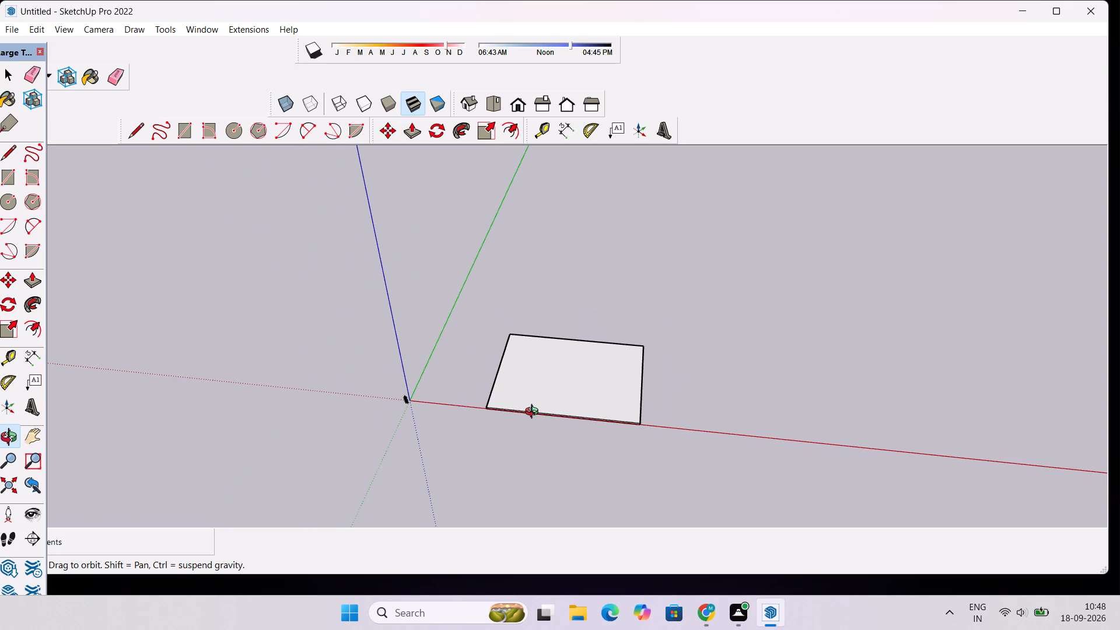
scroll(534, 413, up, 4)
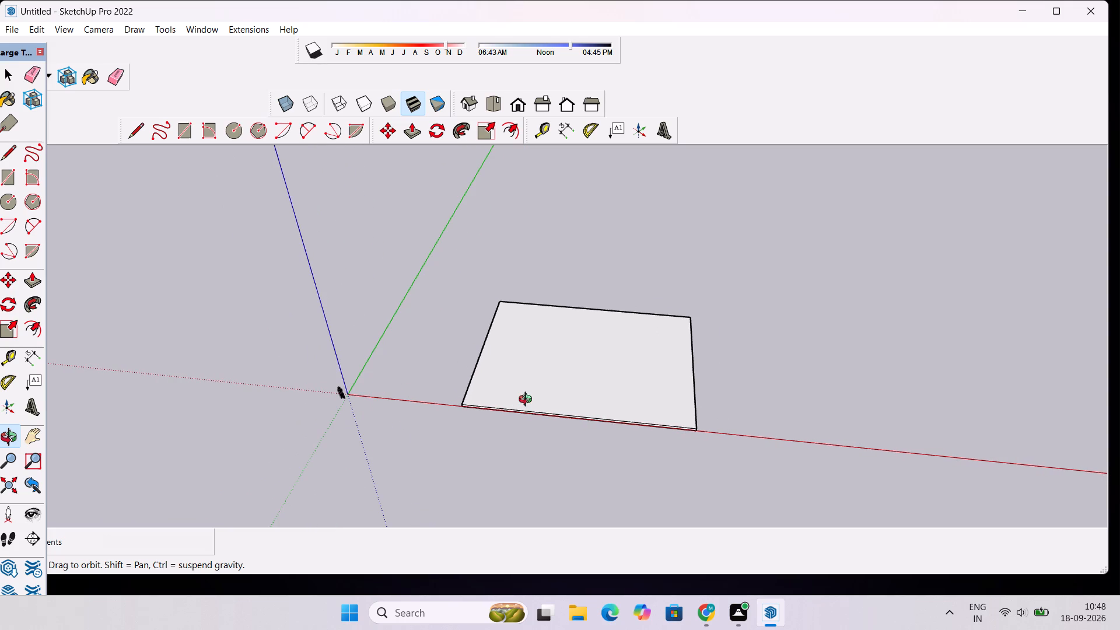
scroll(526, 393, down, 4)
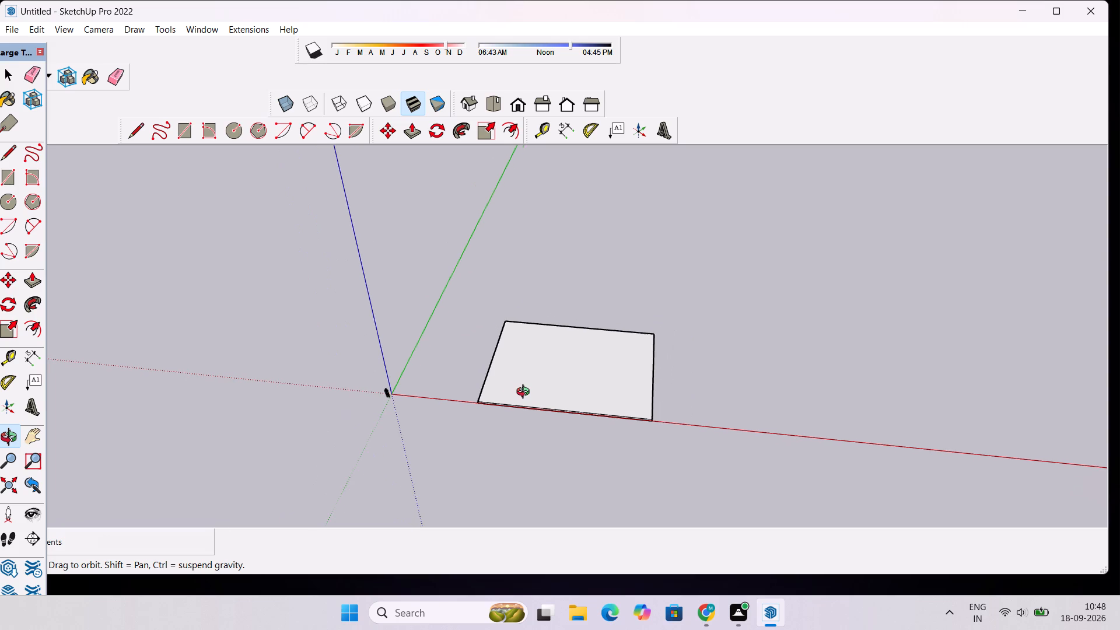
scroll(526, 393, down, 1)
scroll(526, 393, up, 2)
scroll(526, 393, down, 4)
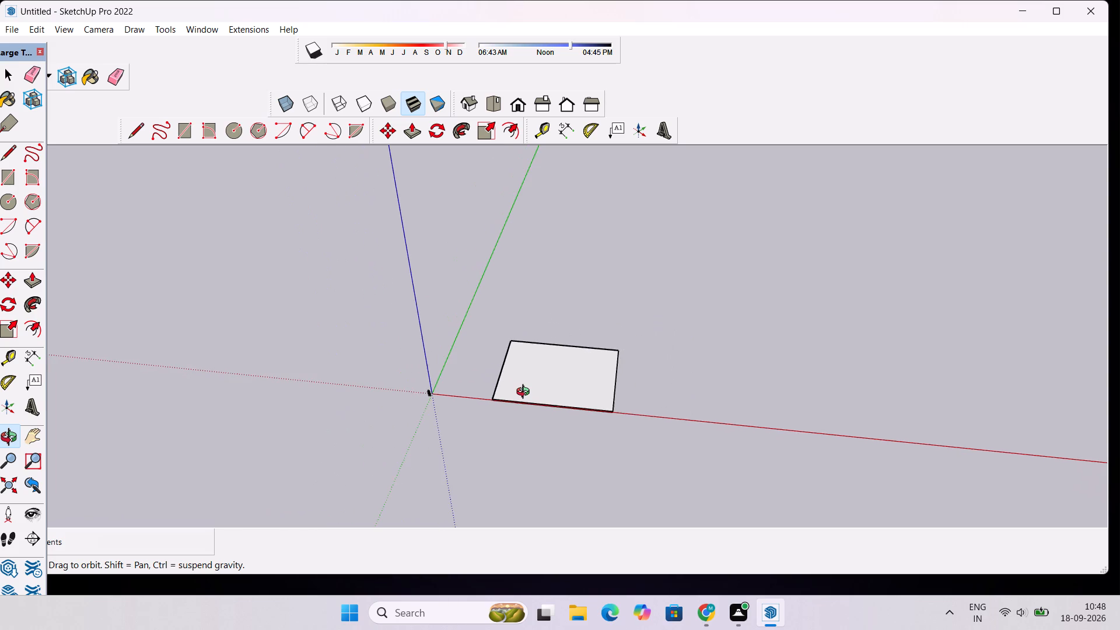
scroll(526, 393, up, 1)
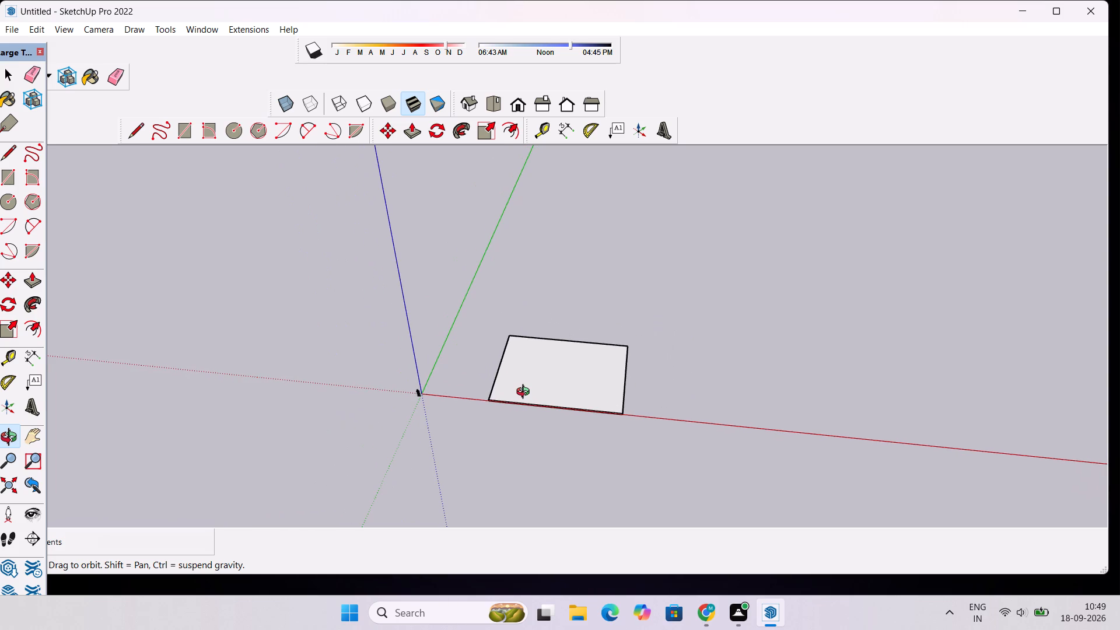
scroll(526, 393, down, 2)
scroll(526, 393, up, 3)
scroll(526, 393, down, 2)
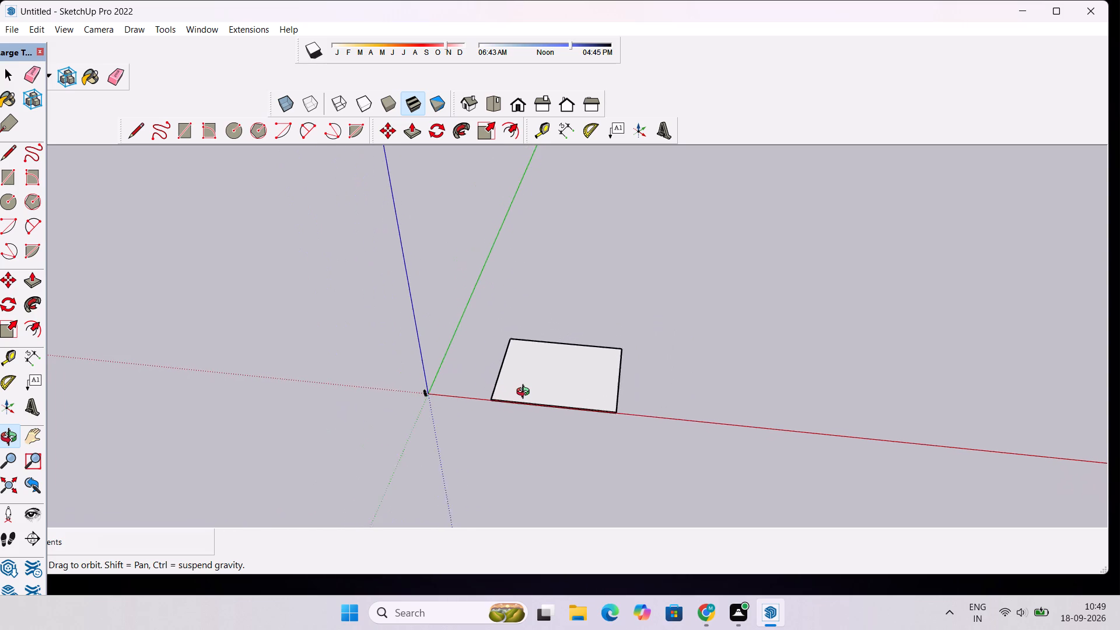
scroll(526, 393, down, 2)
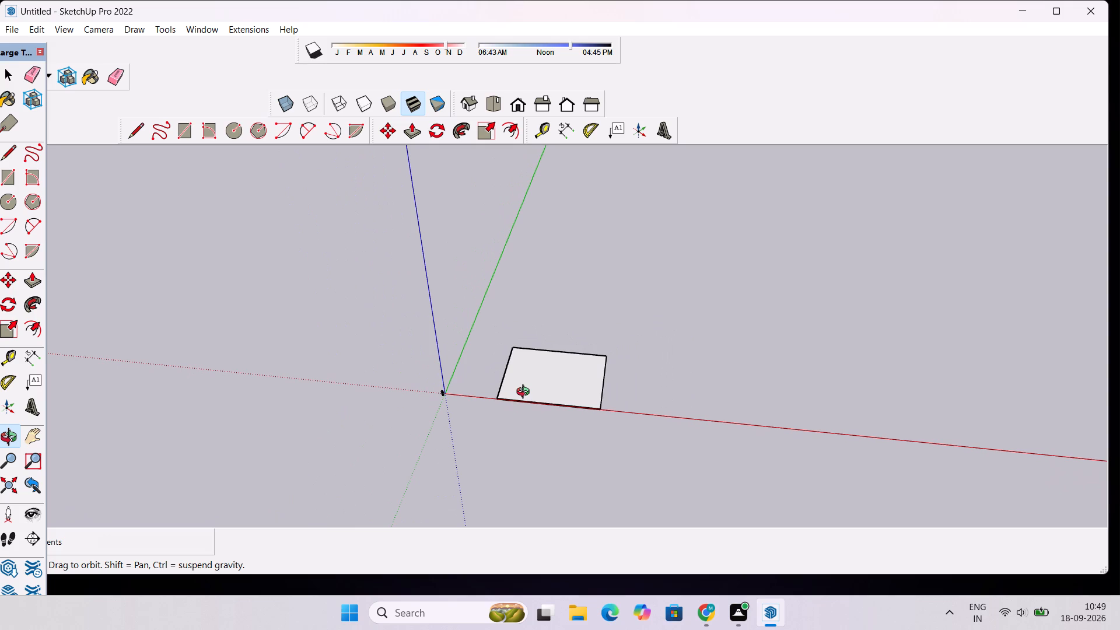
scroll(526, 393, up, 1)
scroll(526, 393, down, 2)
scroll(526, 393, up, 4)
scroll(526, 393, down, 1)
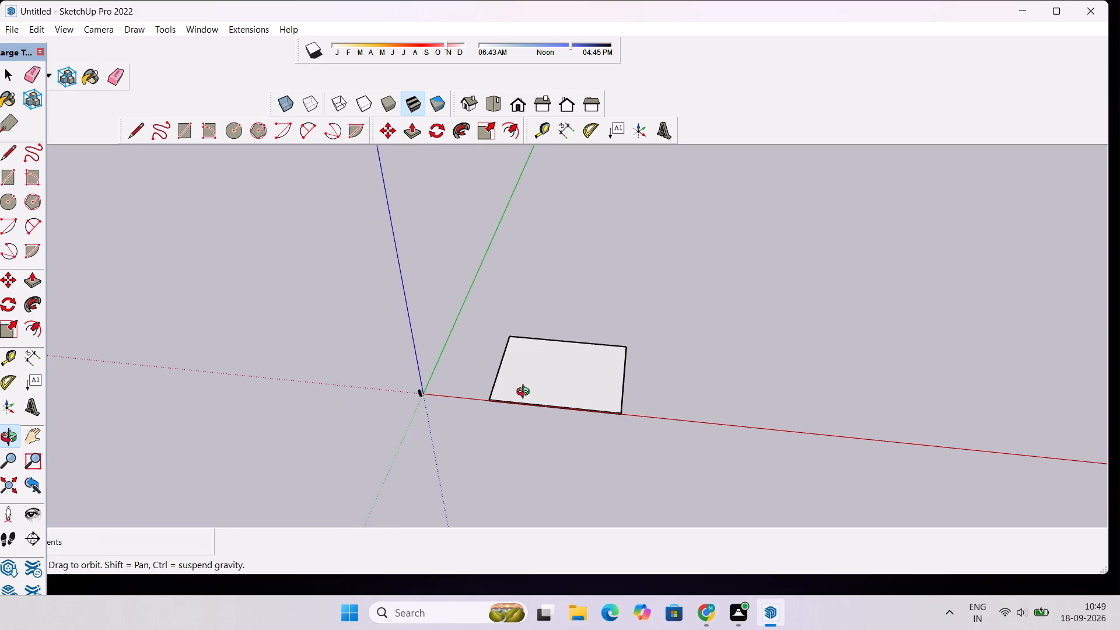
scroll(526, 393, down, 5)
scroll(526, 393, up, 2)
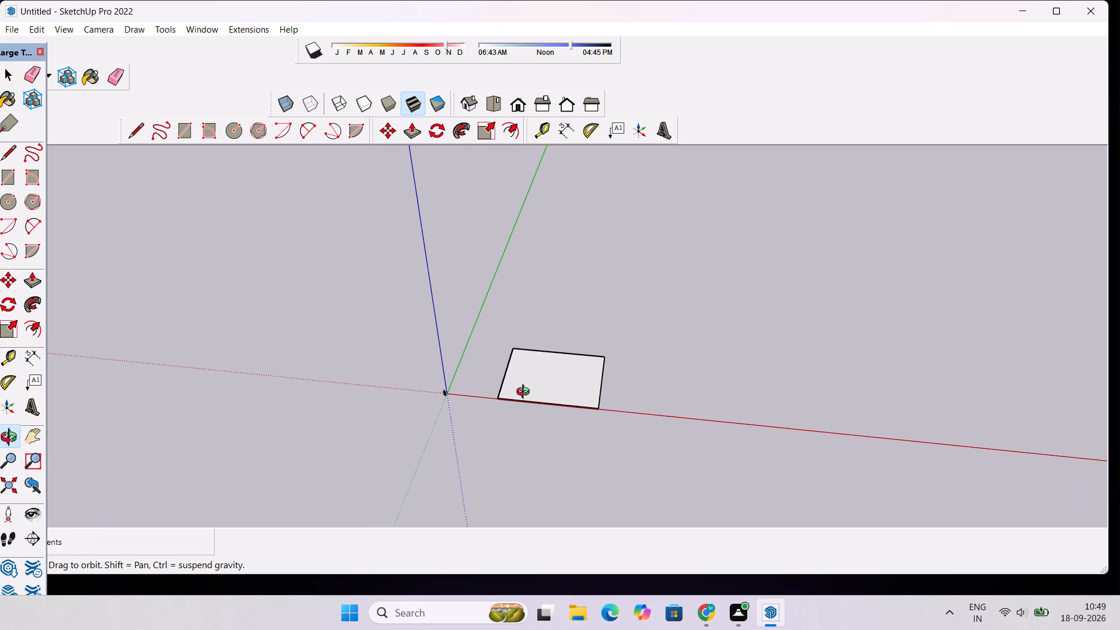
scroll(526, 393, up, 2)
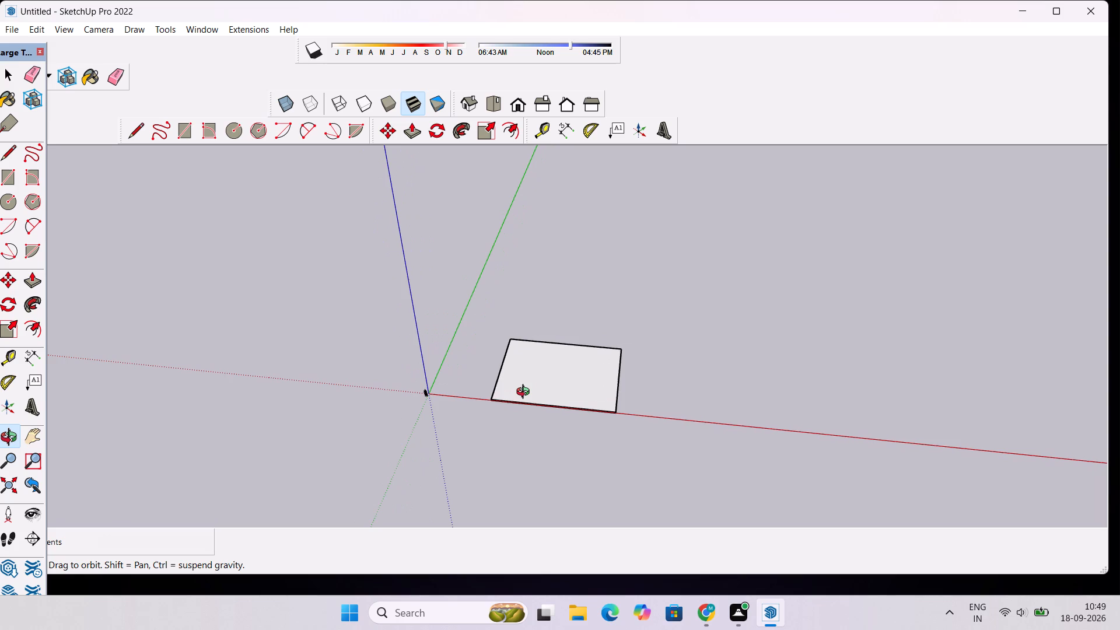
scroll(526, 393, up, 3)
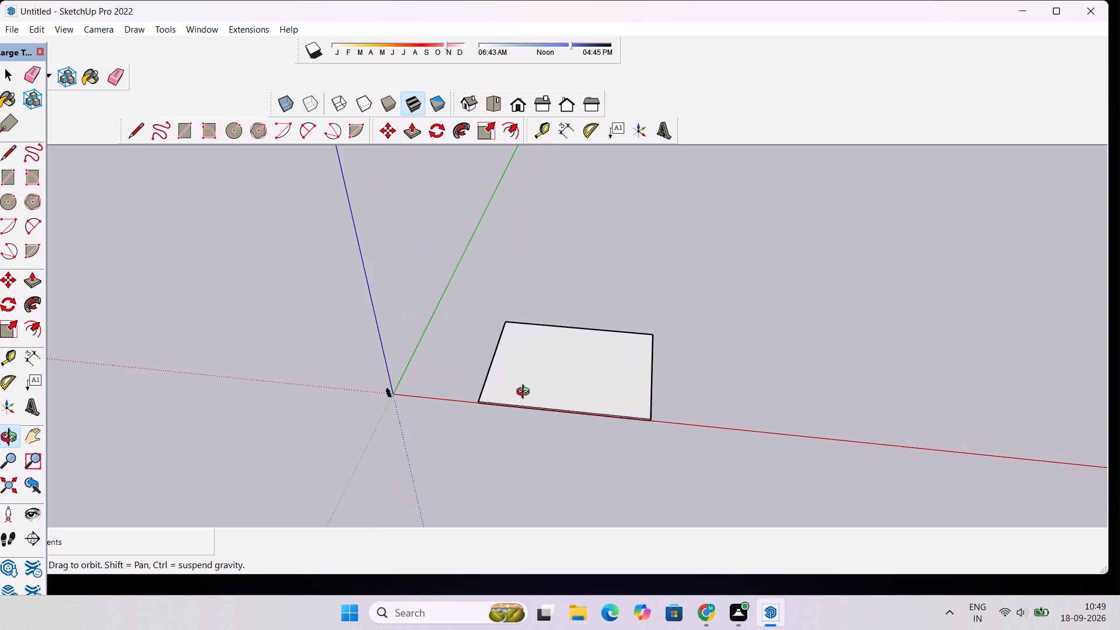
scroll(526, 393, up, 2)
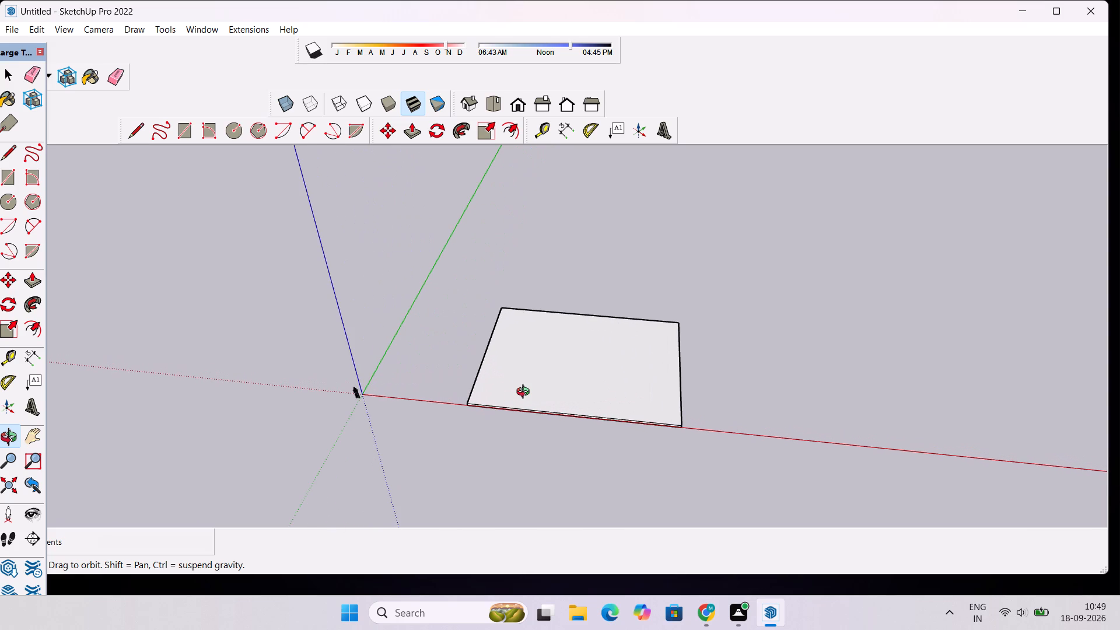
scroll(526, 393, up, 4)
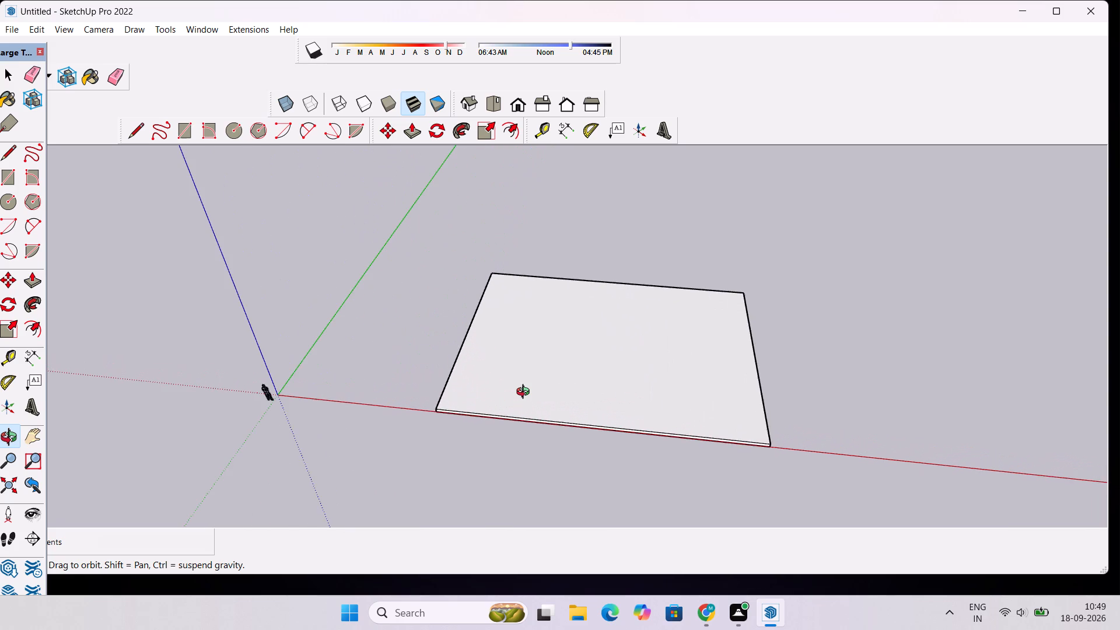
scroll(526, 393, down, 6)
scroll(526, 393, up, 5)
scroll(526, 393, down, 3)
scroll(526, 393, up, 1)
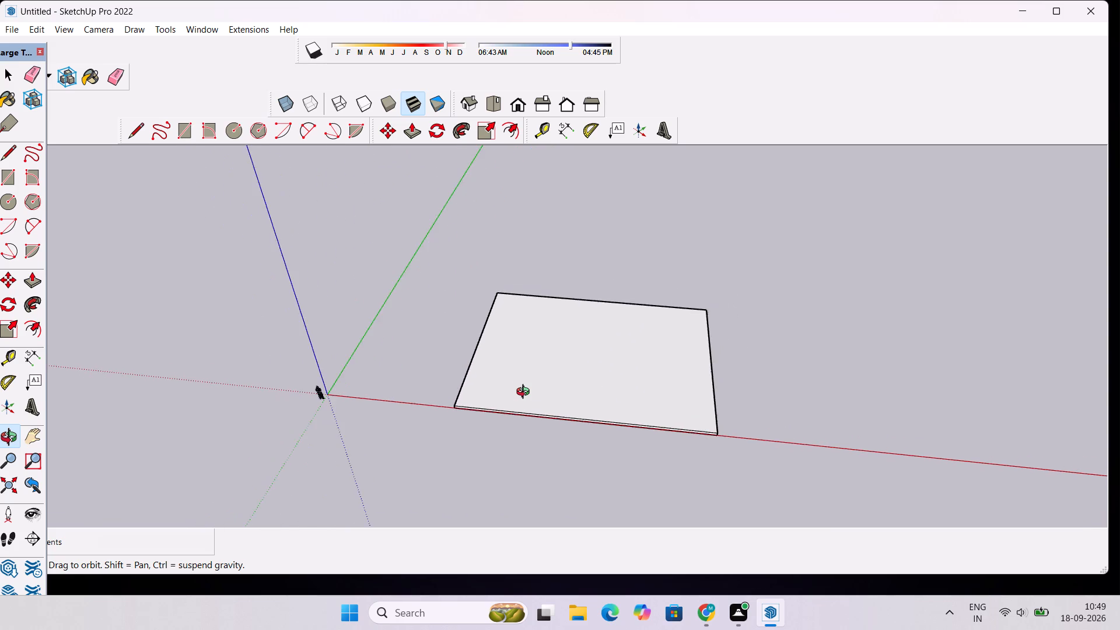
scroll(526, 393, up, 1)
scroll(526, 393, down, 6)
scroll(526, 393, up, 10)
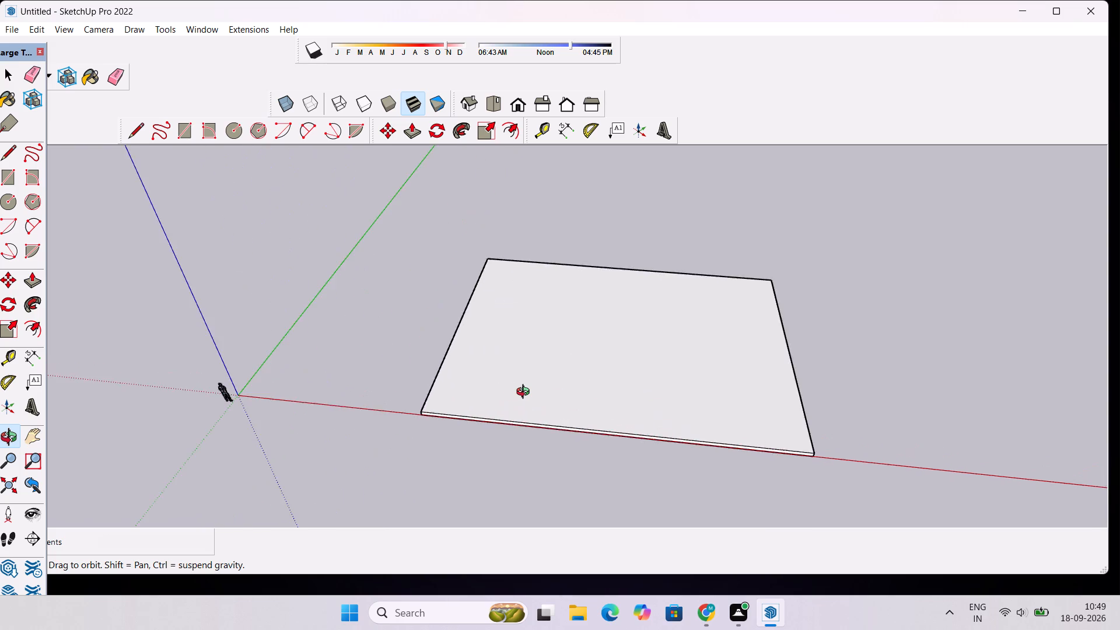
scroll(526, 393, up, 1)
Examine the slab's top face and outer edges from several angles, close up and from farther away.
drag(517, 404, 582, 403)
scroll(560, 391, down, 9)
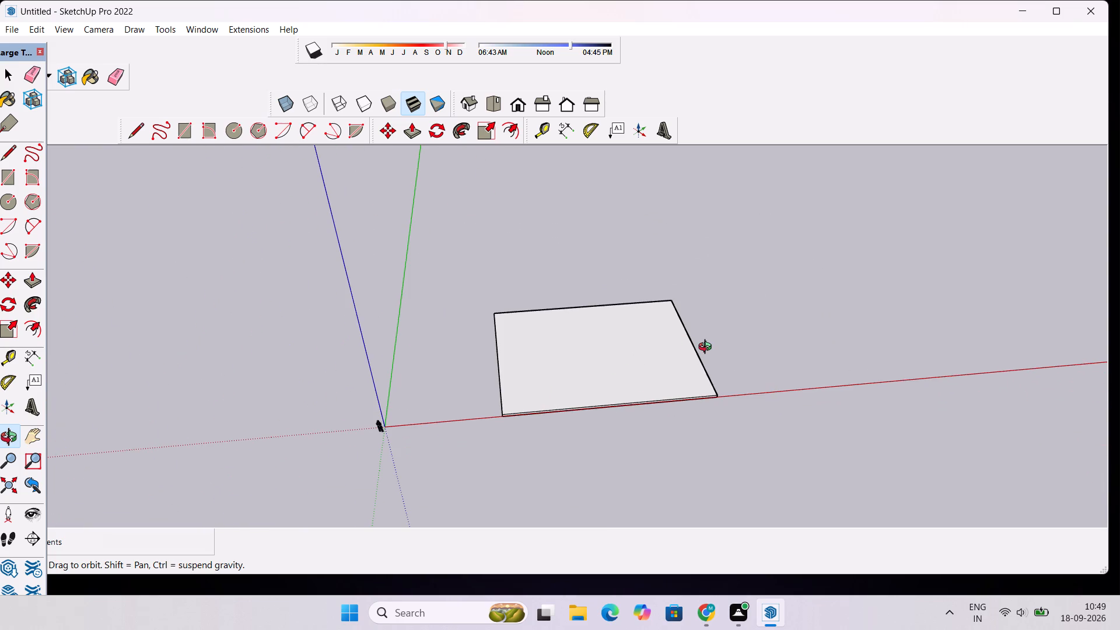
drag(708, 348, 480, 367)
drag(460, 369, 453, 369)
drag(473, 417, 674, 376)
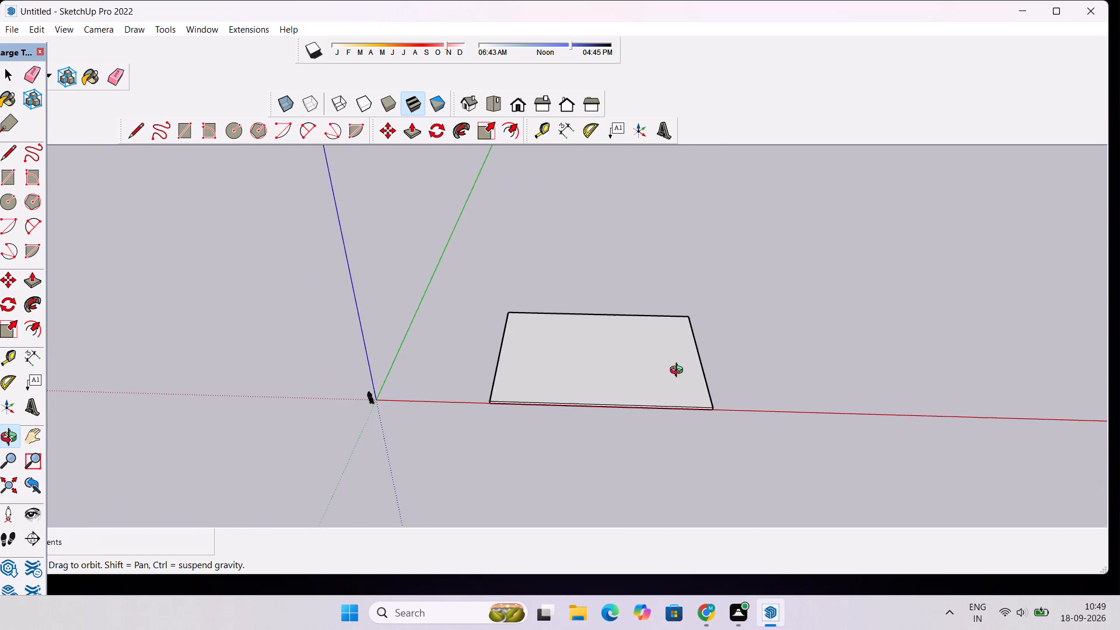
scroll(603, 357, up, 5)
scroll(516, 325, down, 6)
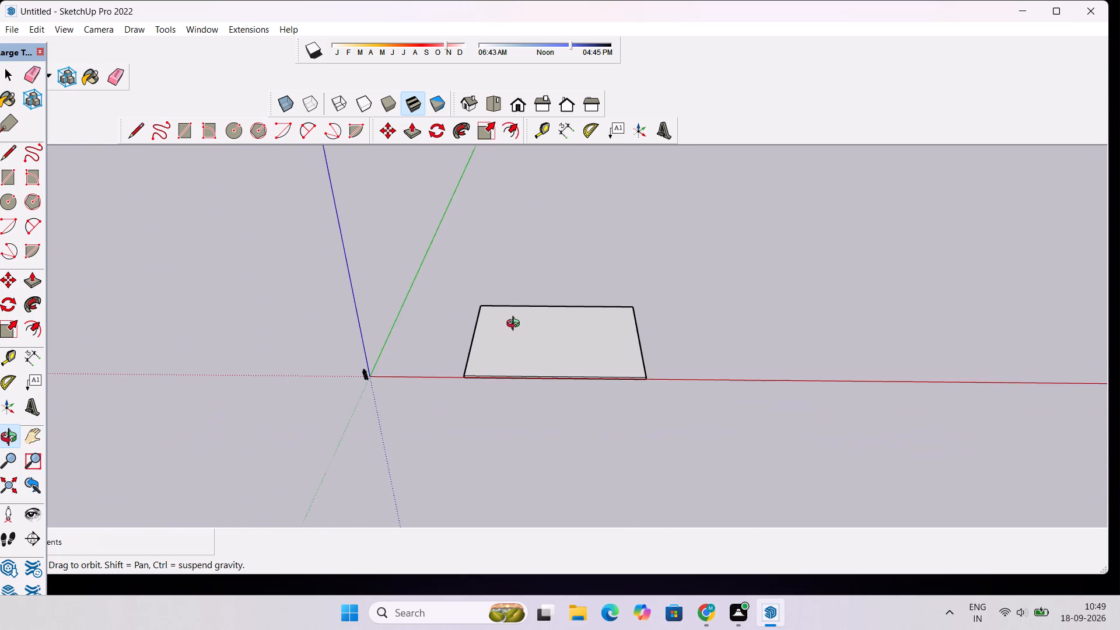
scroll(516, 325, down, 1)
drag(562, 290, 568, 464)
scroll(565, 309, up, 10)
drag(268, 370, 408, 323)
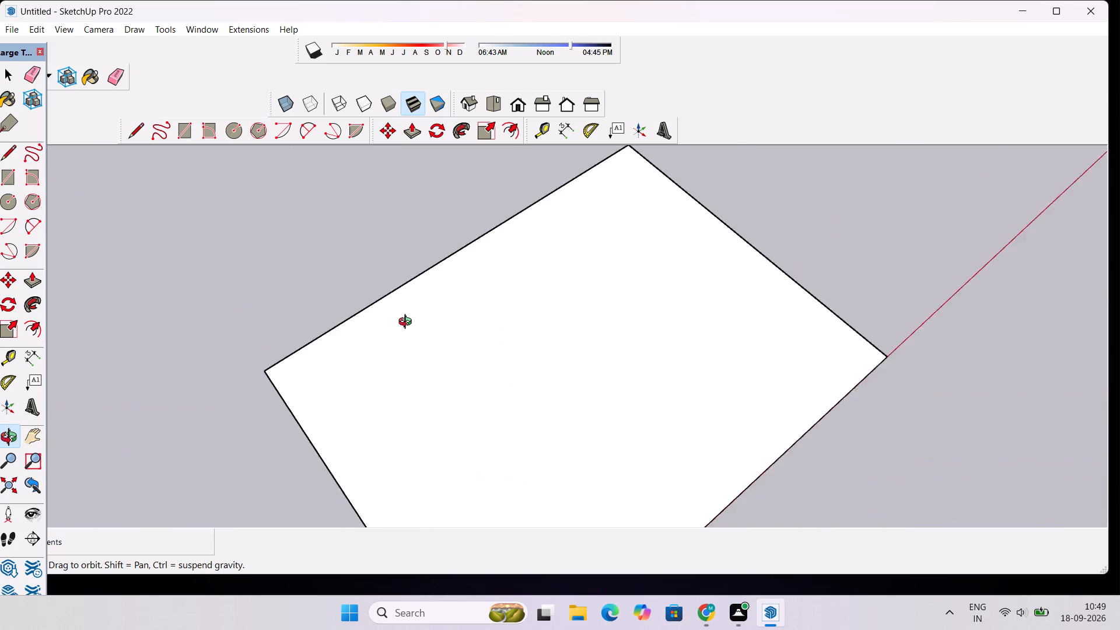
drag(408, 323, 405, 323)
scroll(404, 323, down, 2)
drag(508, 337, 388, 333)
scroll(386, 331, down, 6)
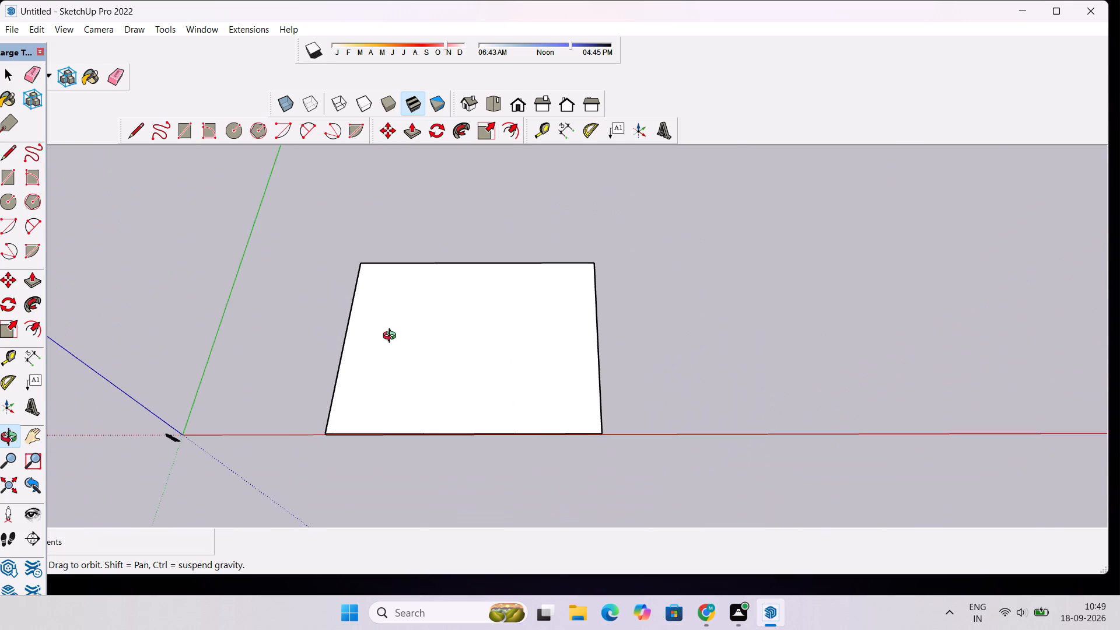
scroll(392, 334, up, 6)
scroll(412, 383, down, 11)
drag(435, 480, 439, 337)
scroll(433, 345, up, 6)
drag(433, 345, 432, 404)
scroll(430, 391, down, 13)
drag(430, 398, 436, 485)
scroll(401, 397, up, 4)
scroll(466, 370, up, 1)
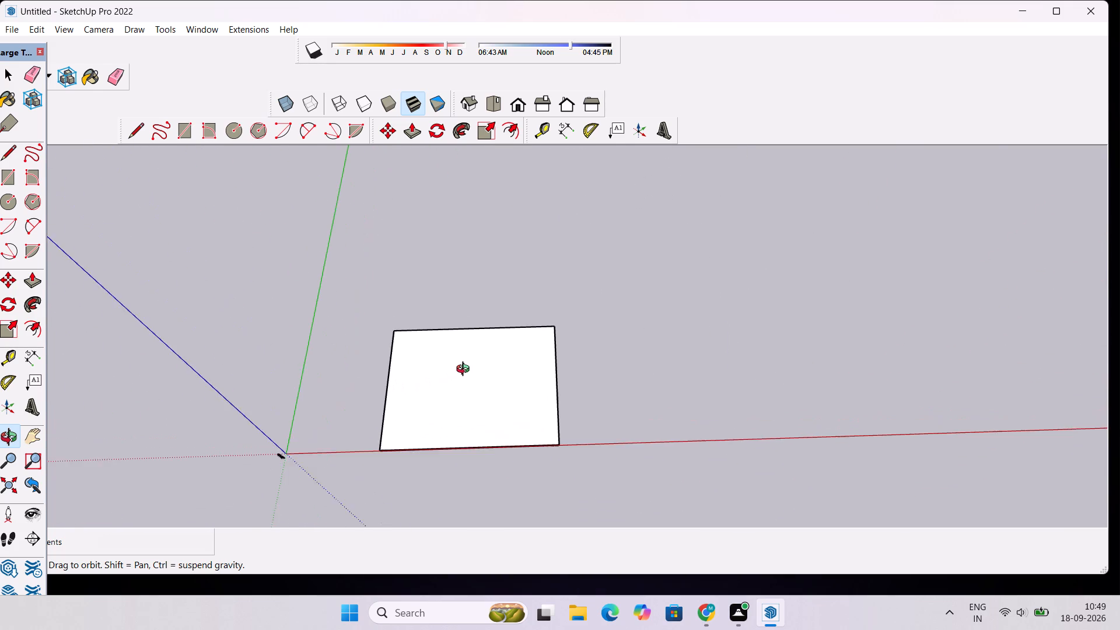
Examine the slab's top face and its far edge close up.
scroll(466, 370, up, 2)
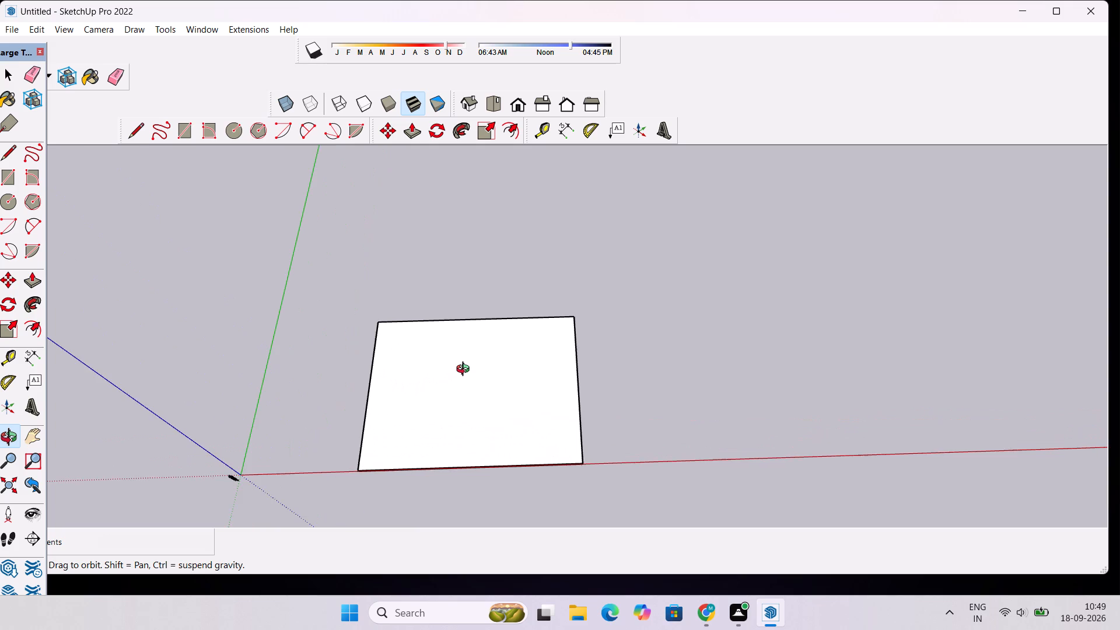
scroll(466, 370, up, 2)
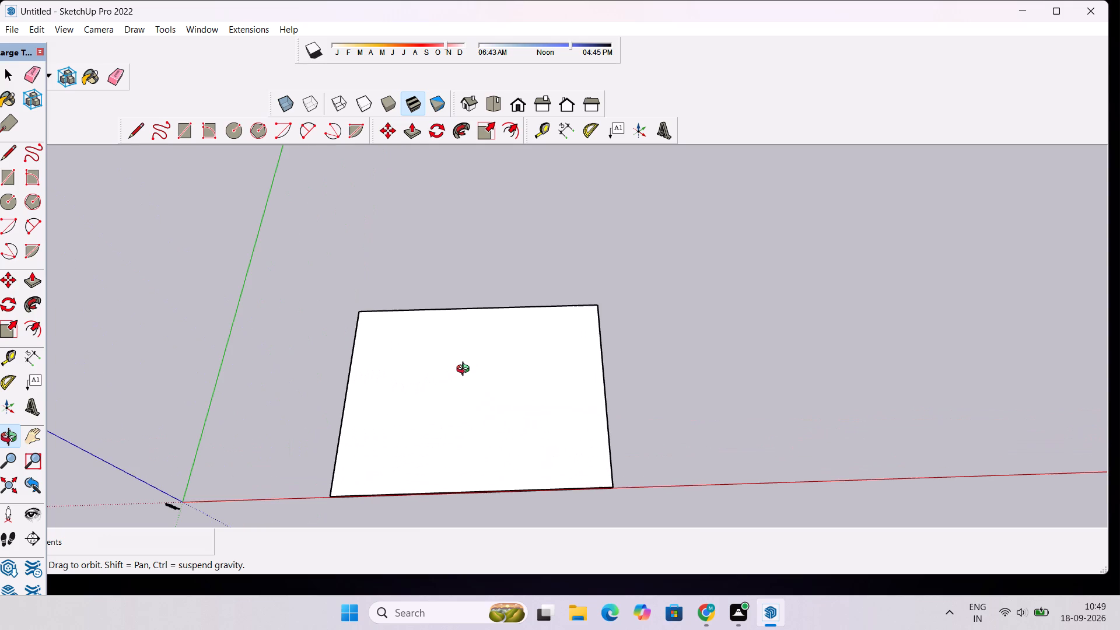
scroll(466, 370, up, 2)
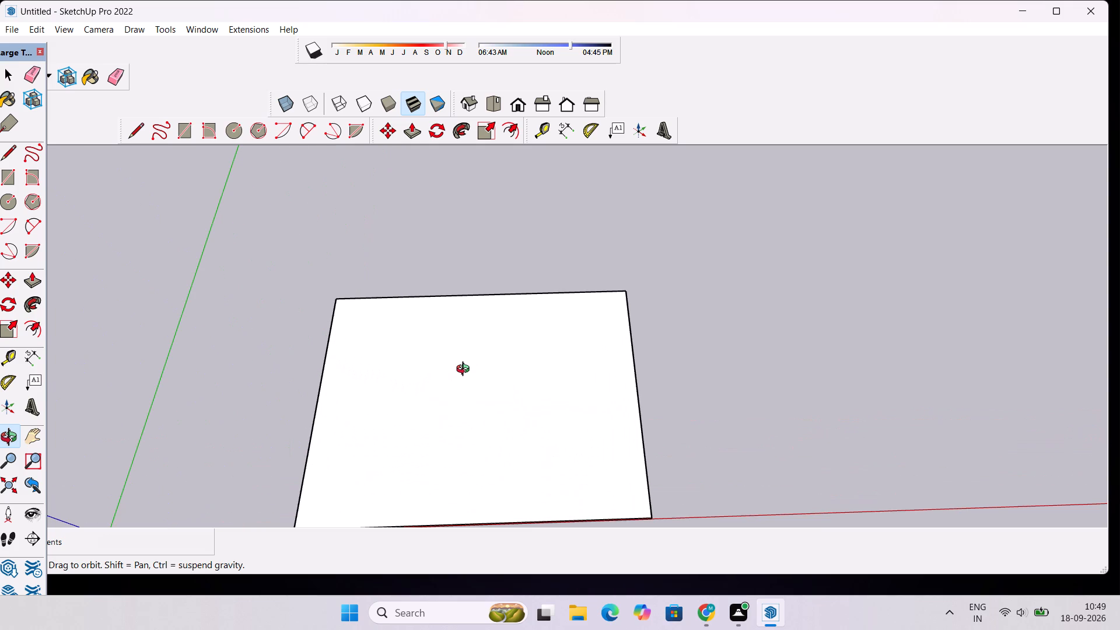
scroll(466, 370, up, 4)
scroll(466, 367, down, 2)
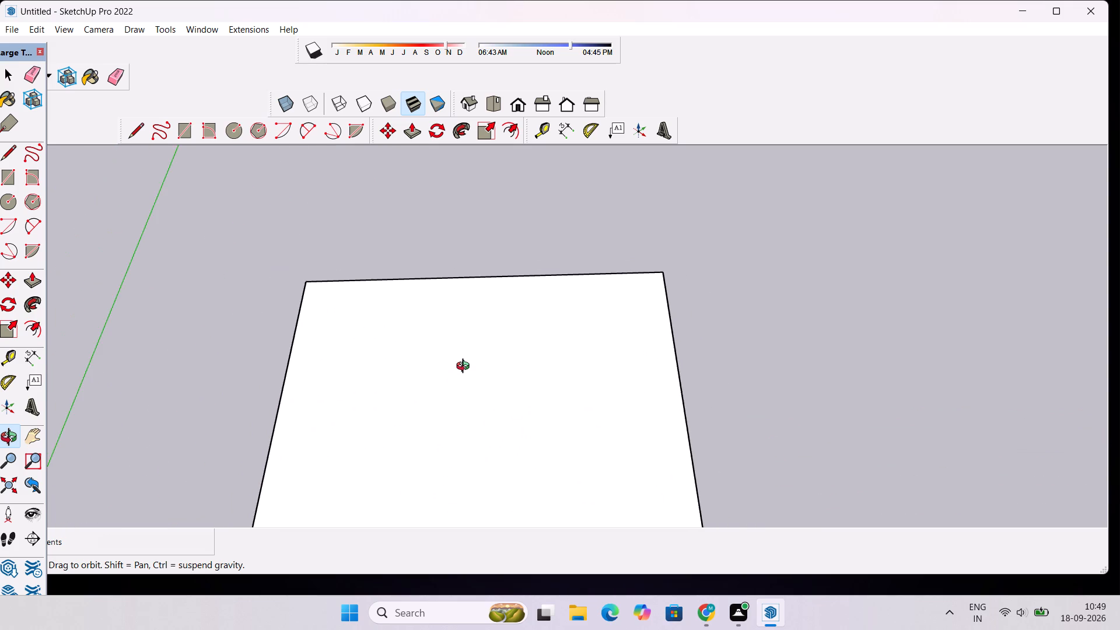
scroll(466, 367, up, 2)
scroll(466, 367, down, 14)
scroll(441, 436, up, 5)
drag(457, 454, 461, 397)
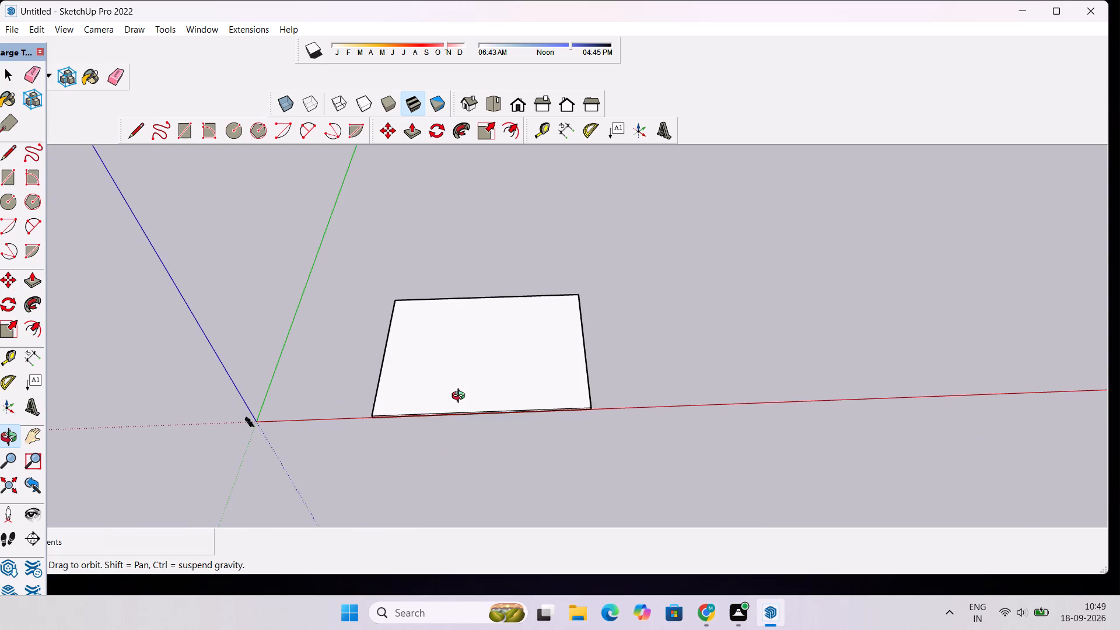
drag(461, 397, 463, 408)
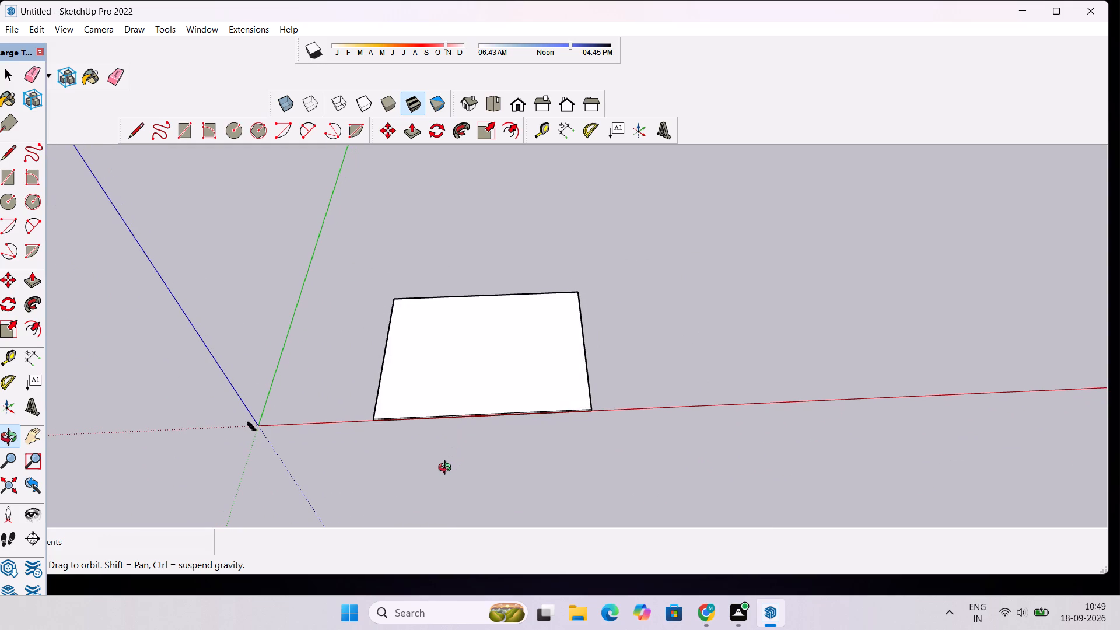
Examine the whole slab and its position near the origin from farther away and from different angles.
scroll(447, 469, up, 1)
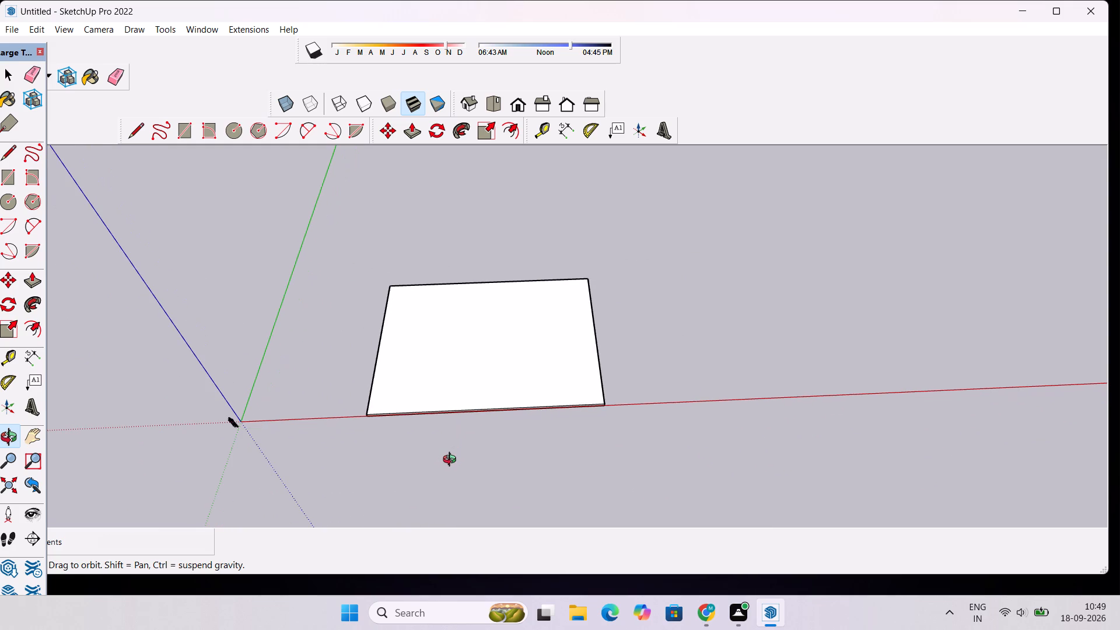
scroll(452, 461, down, 2)
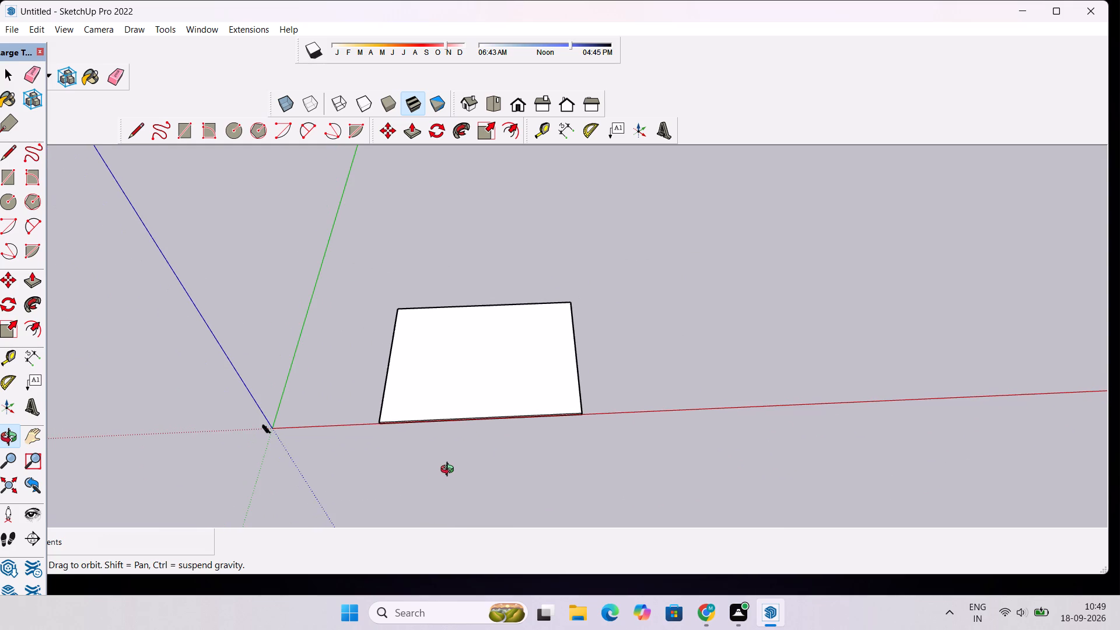
scroll(450, 475, down, 1)
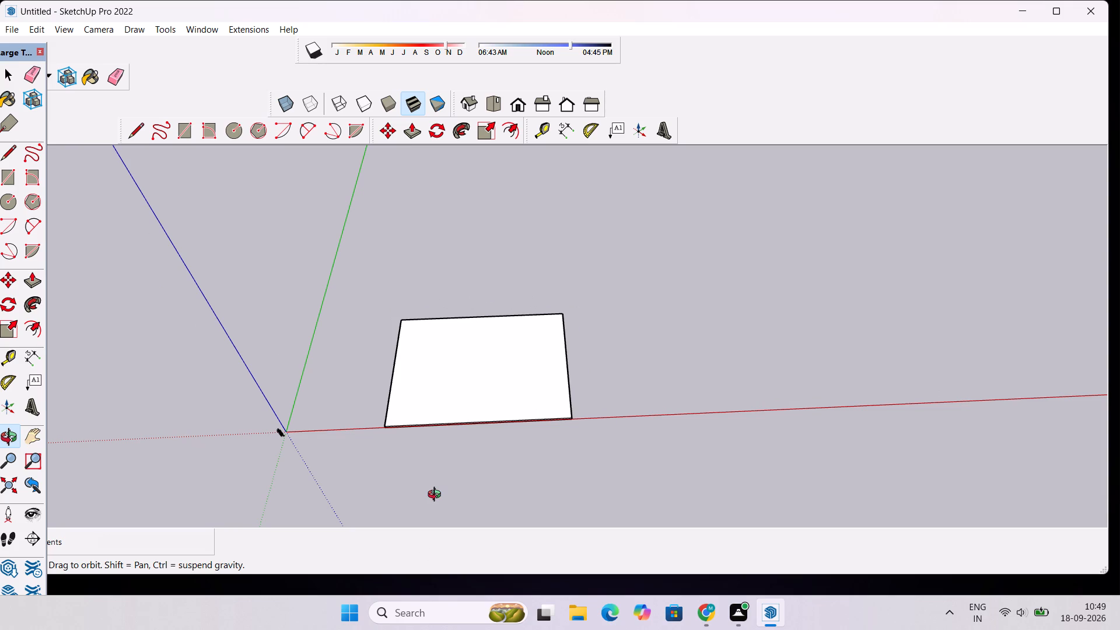
scroll(443, 471, down, 5)
scroll(435, 482, up, 3)
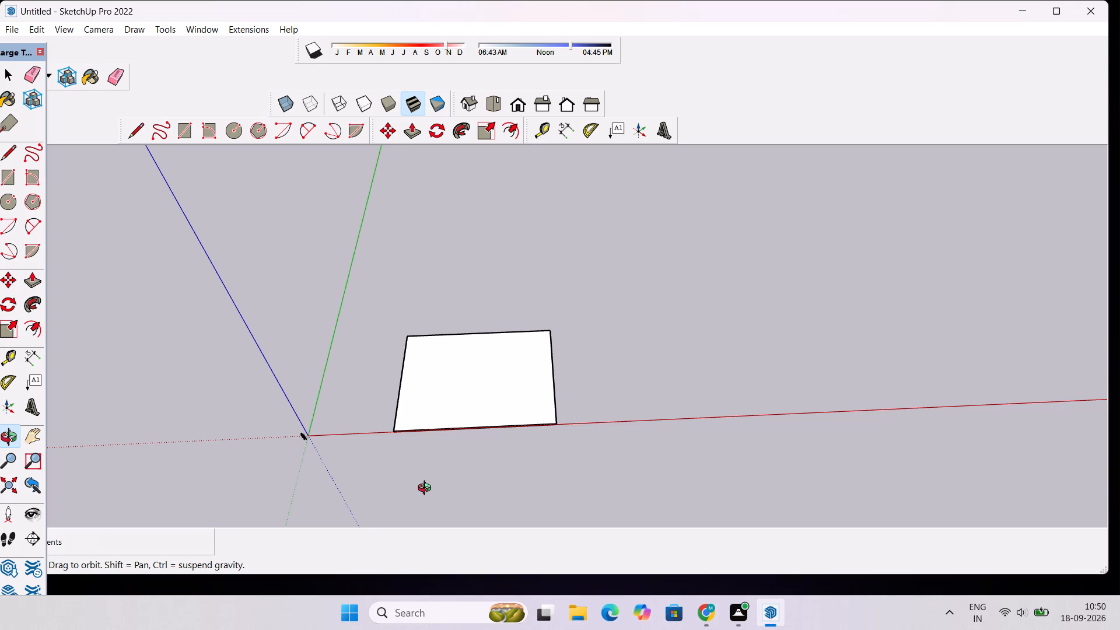
scroll(427, 482, down, 3)
scroll(427, 482, up, 1)
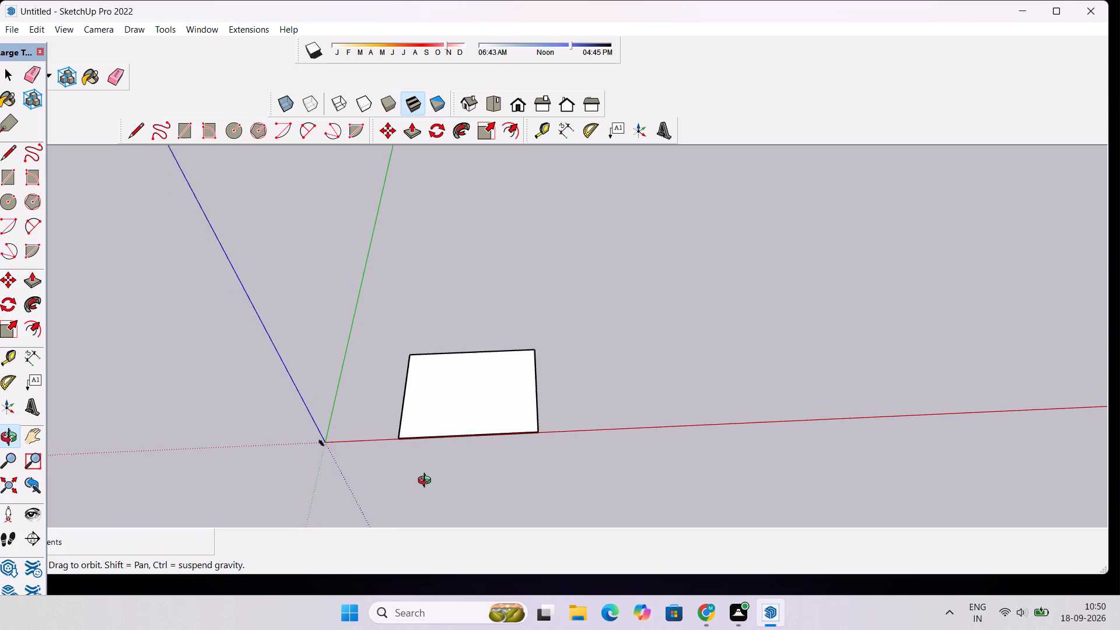
scroll(427, 482, down, 10)
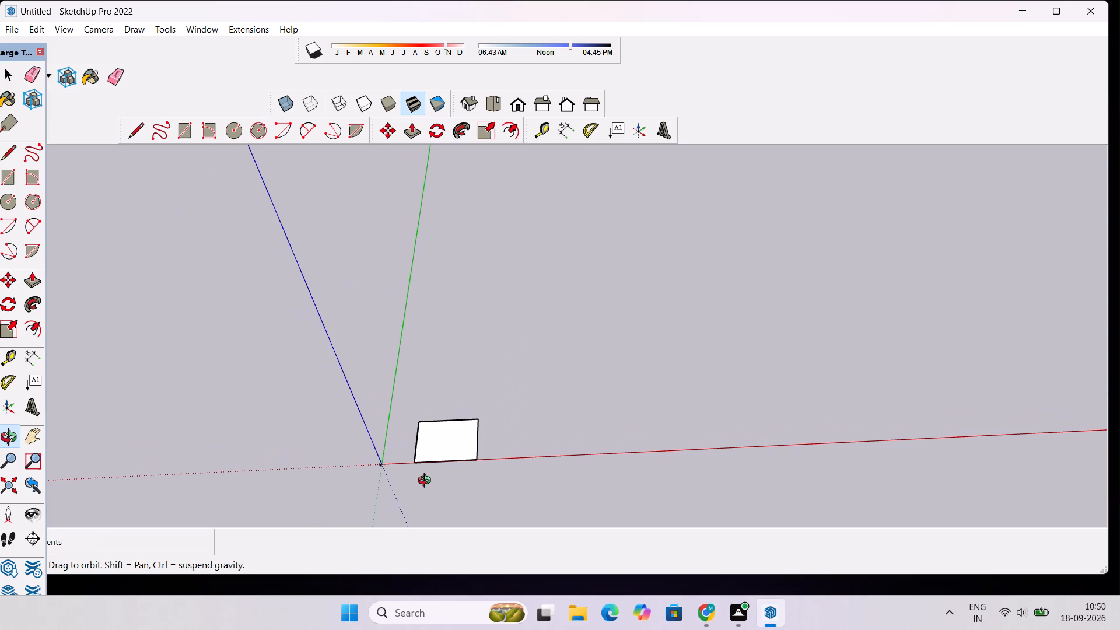
scroll(427, 482, down, 3)
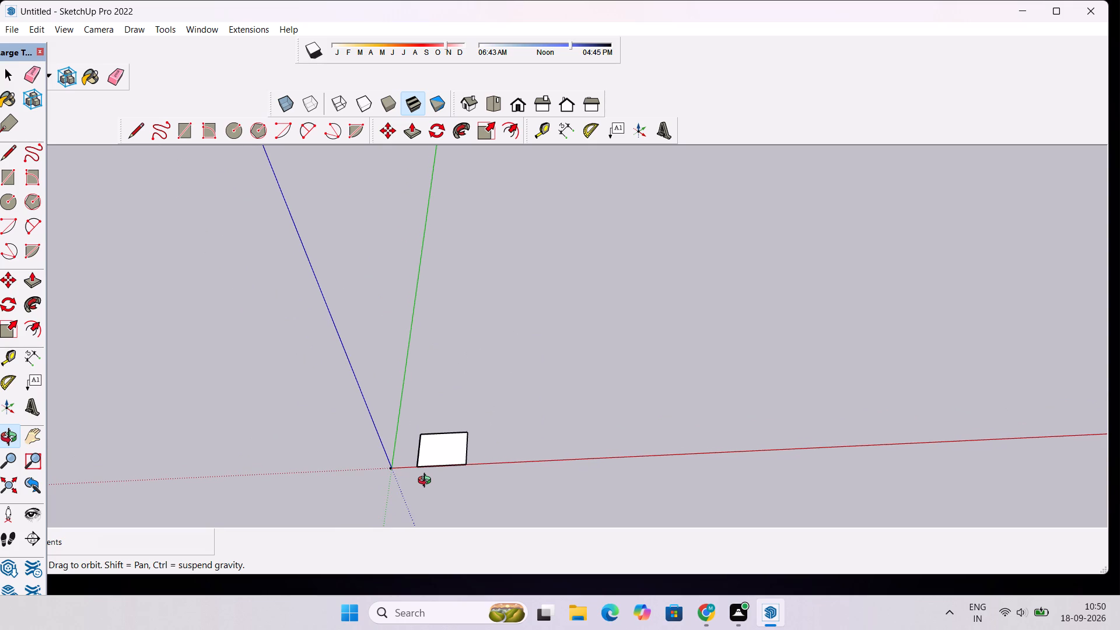
scroll(427, 482, down, 3)
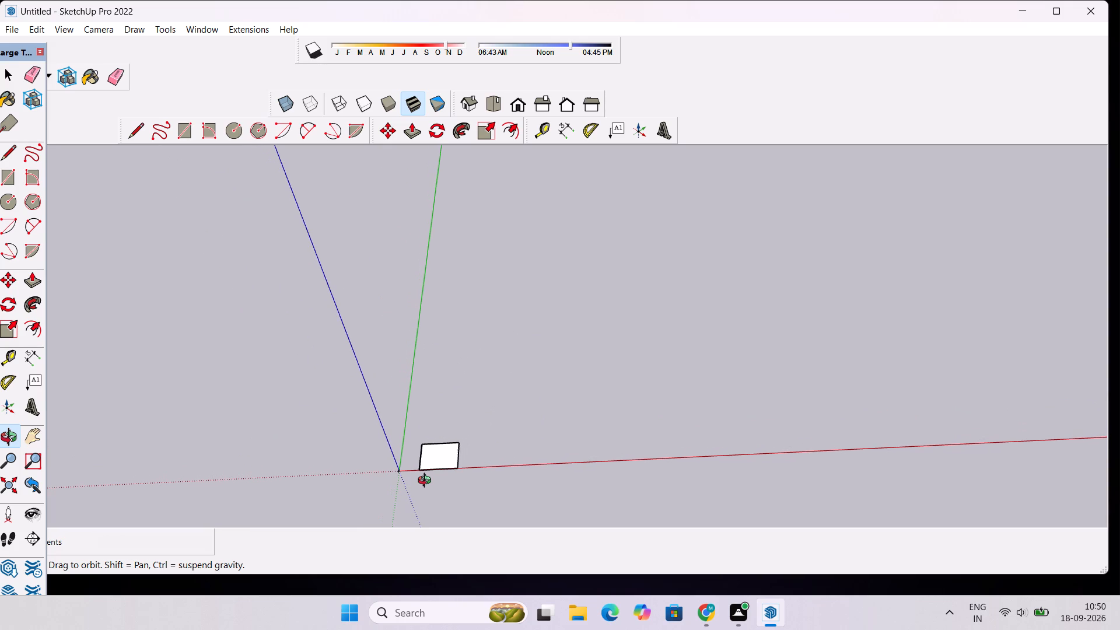
scroll(427, 482, down, 4)
scroll(427, 482, up, 7)
scroll(427, 482, down, 4)
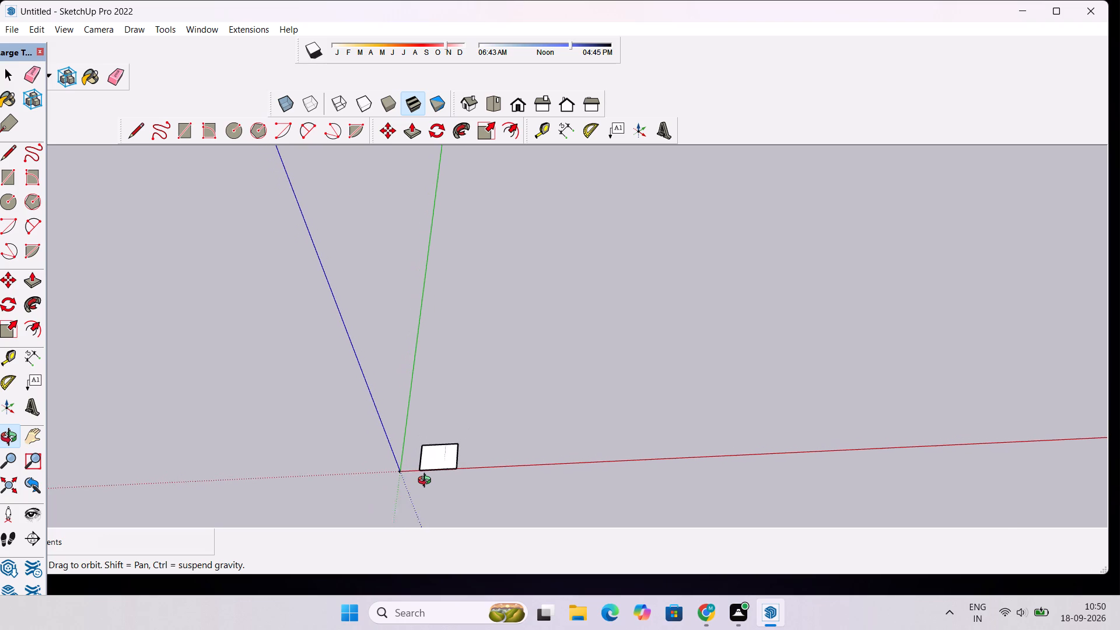
scroll(427, 482, down, 4)
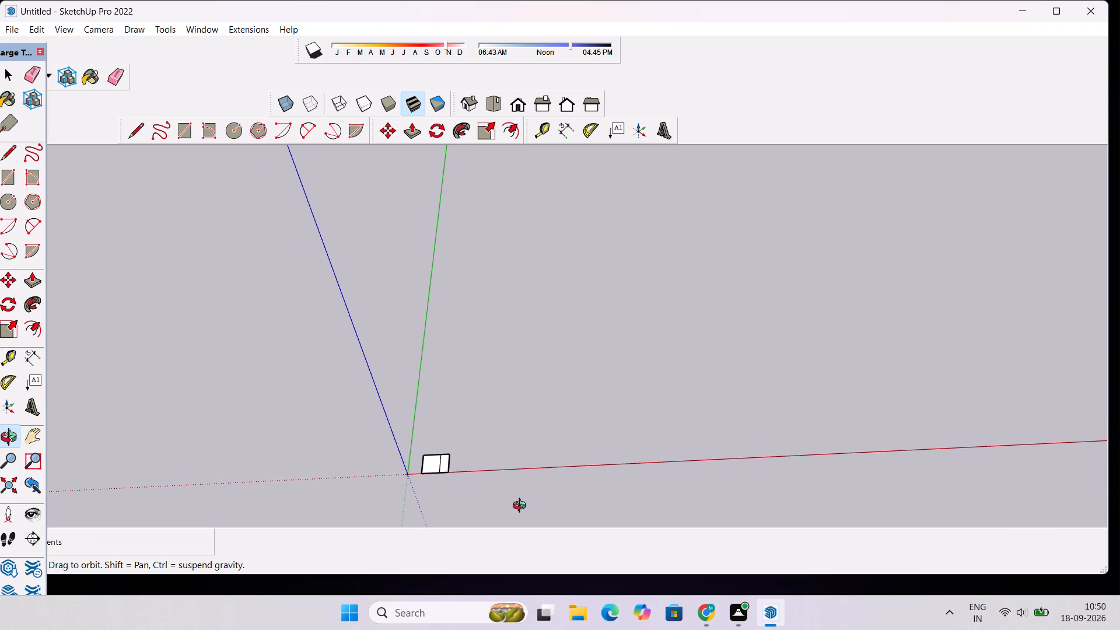
scroll(713, 426, up, 5)
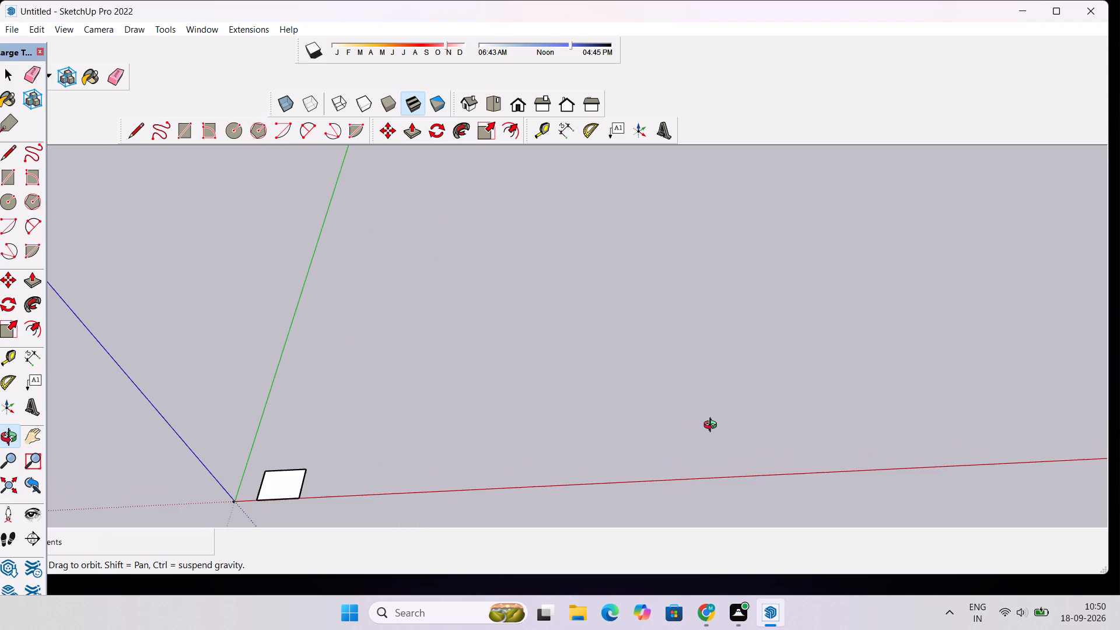
scroll(713, 426, up, 2)
scroll(713, 426, down, 7)
drag(666, 444, 773, 391)
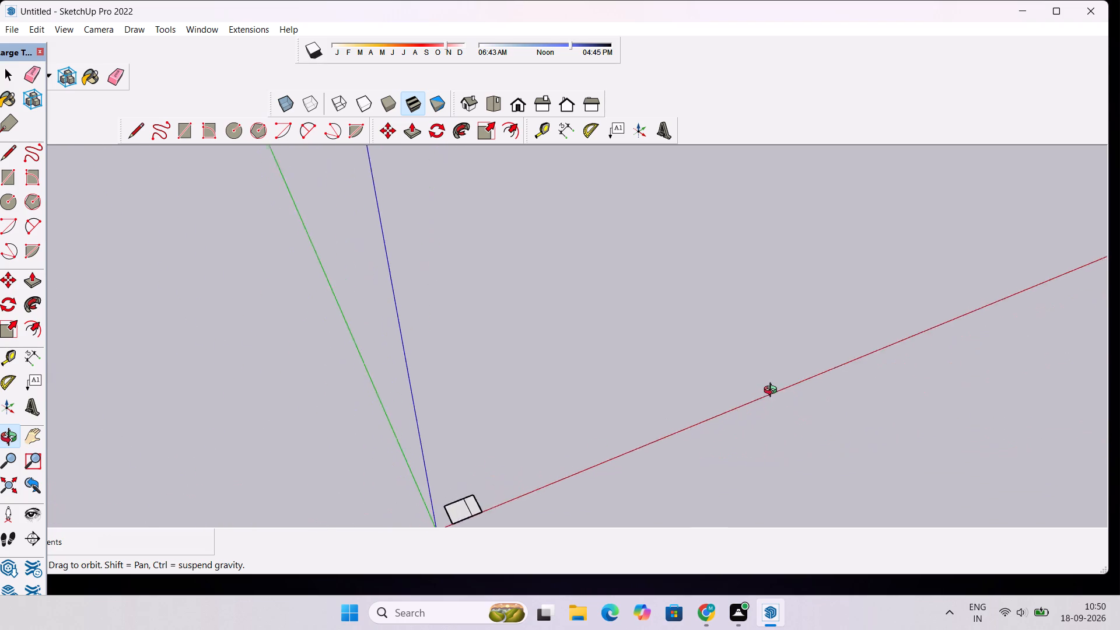
drag(773, 391, 684, 418)
scroll(680, 418, down, 2)
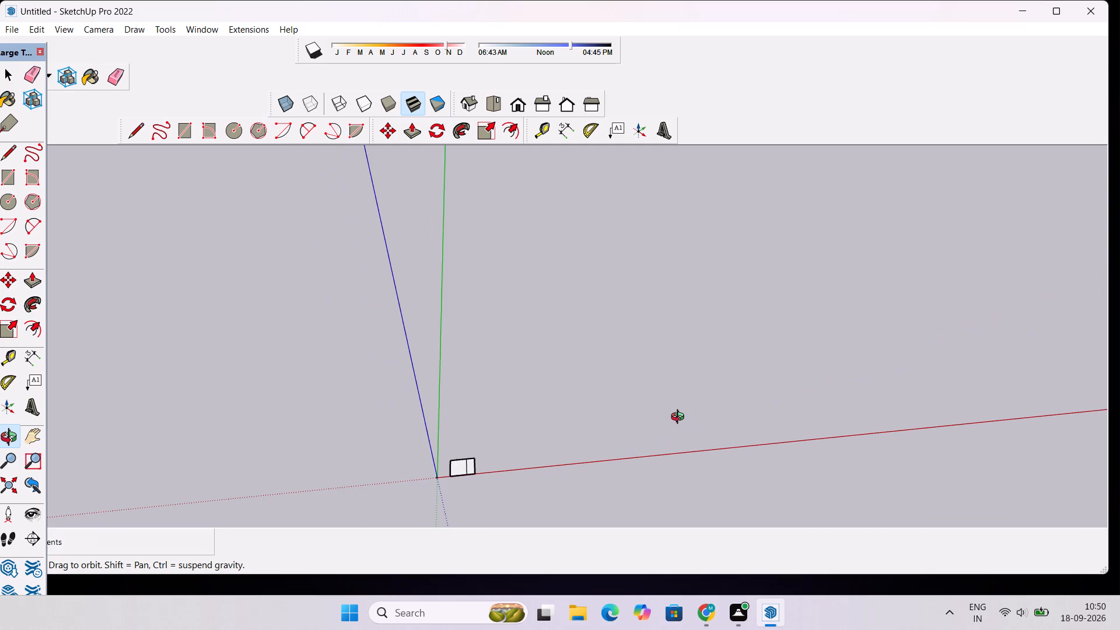
scroll(680, 418, down, 2)
scroll(559, 442, up, 5)
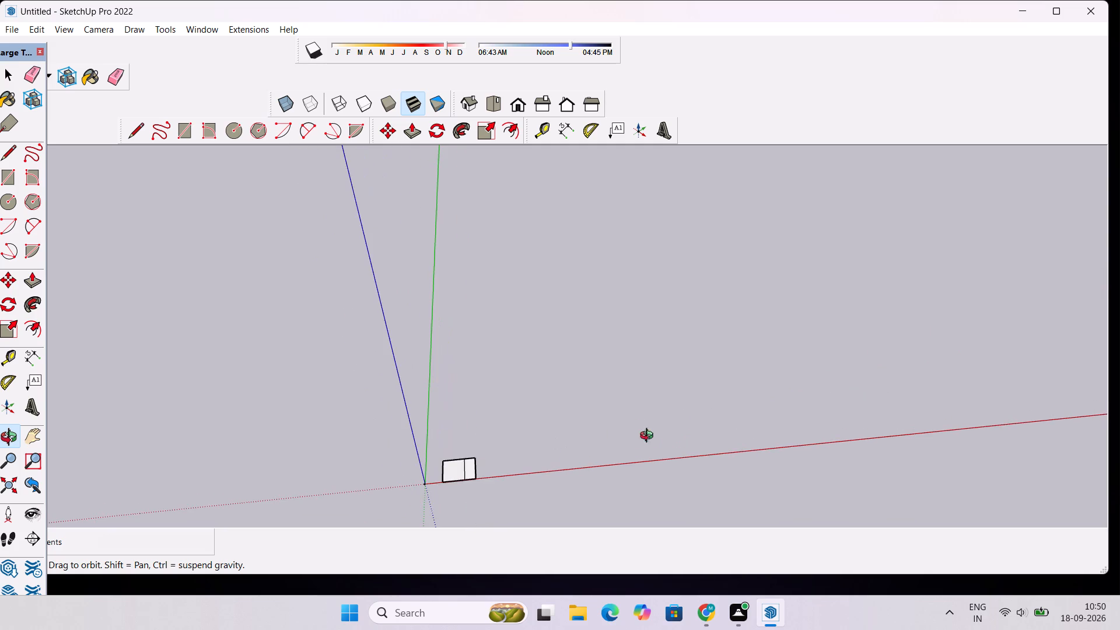
shift+drag(649, 437, 561, 444)
Examine the slab's long side along the red axis and its top face at closer range.
scroll(381, 497, up, 20)
scroll(381, 497, up, 4)
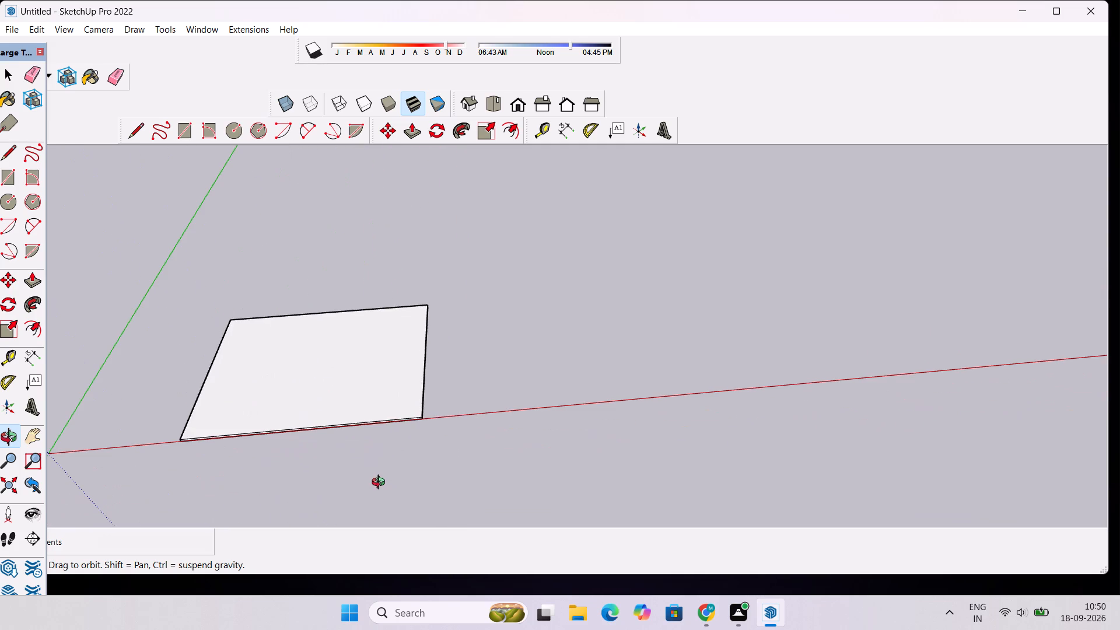
shift+drag(364, 429, 479, 416)
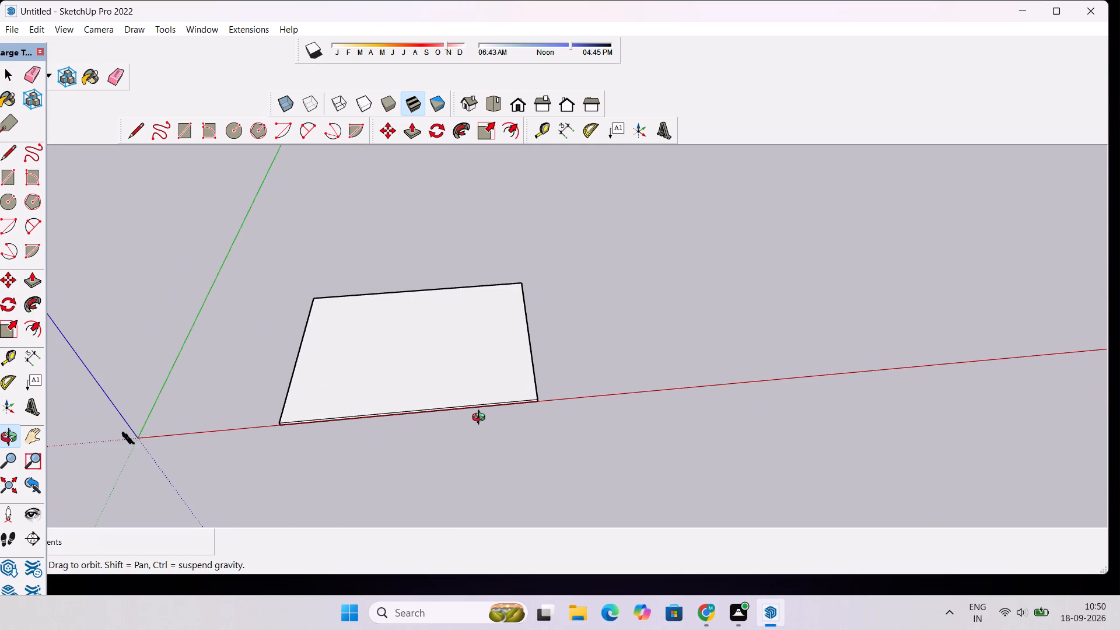
scroll(481, 419, up, 1)
scroll(481, 419, down, 1)
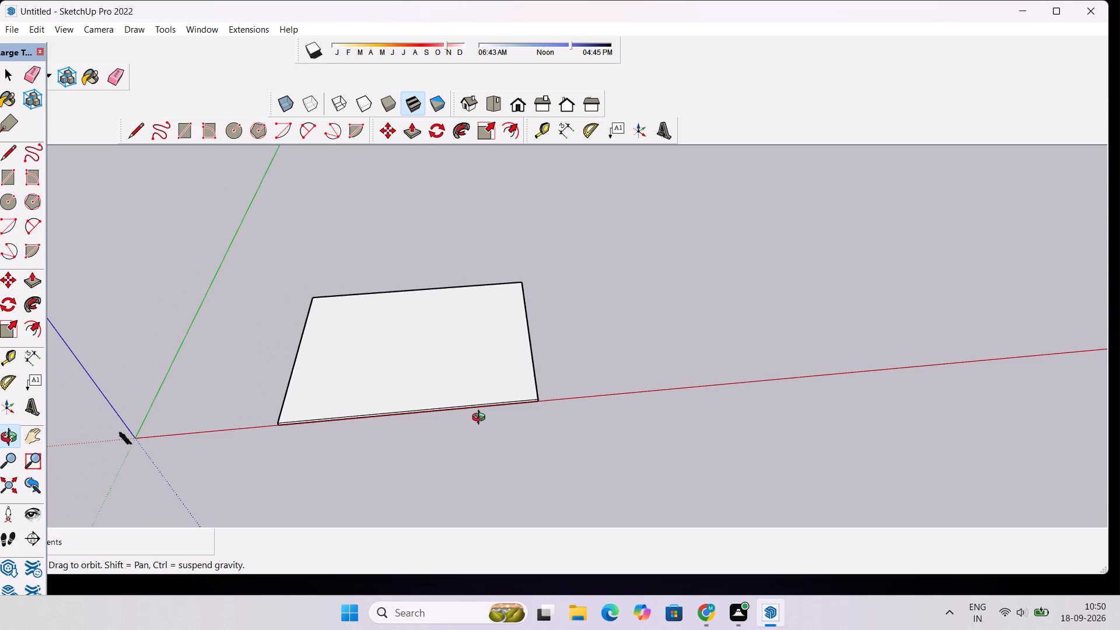
scroll(481, 419, up, 2)
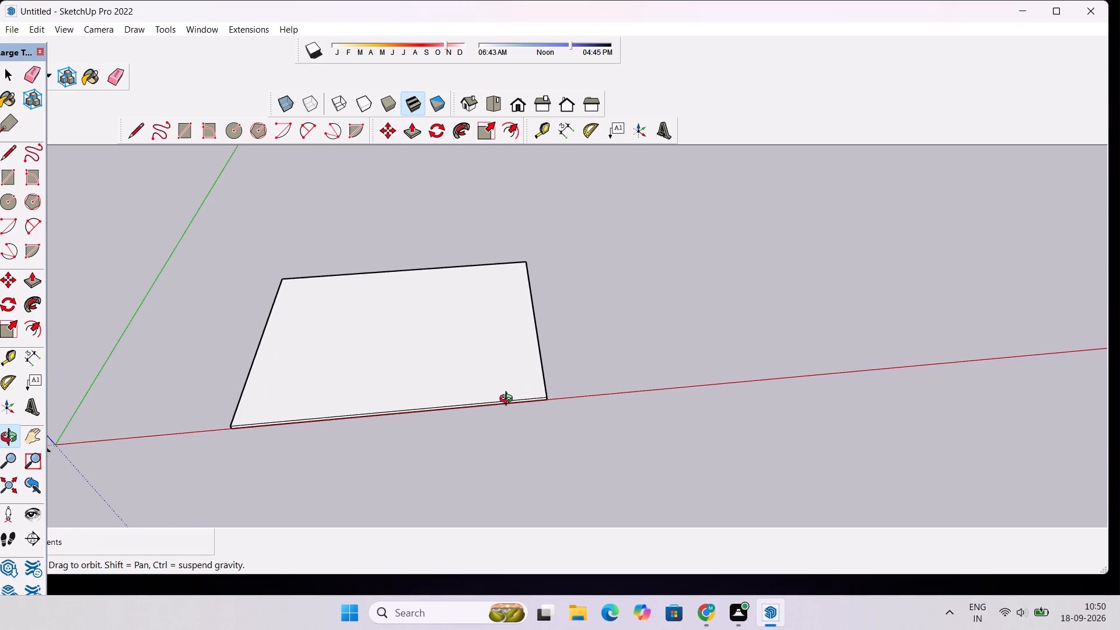
scroll(509, 400, up, 1)
scroll(509, 400, down, 3)
scroll(509, 400, up, 4)
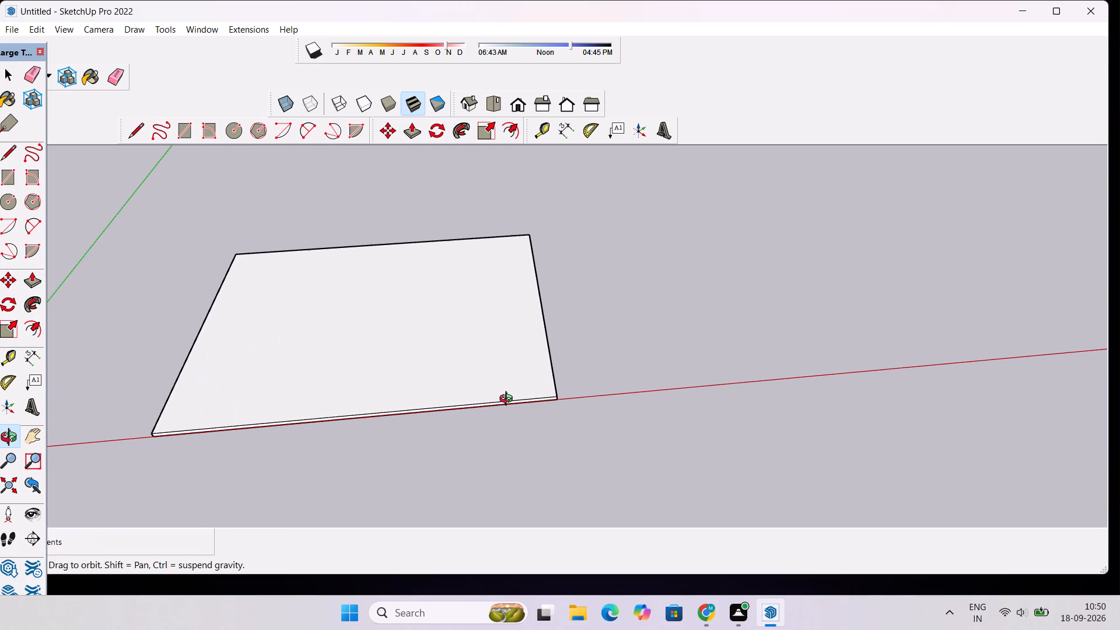
scroll(509, 400, down, 7)
scroll(509, 400, up, 5)
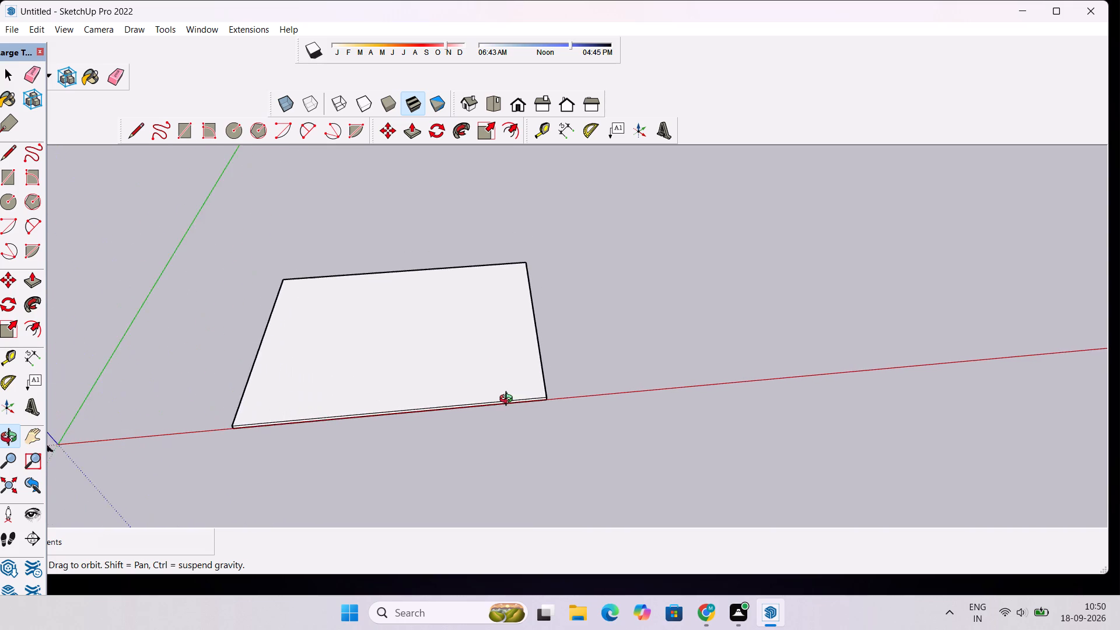
scroll(509, 400, up, 2)
shift+drag(382, 387, 528, 397)
scroll(527, 400, down, 5)
drag(572, 444, 535, 462)
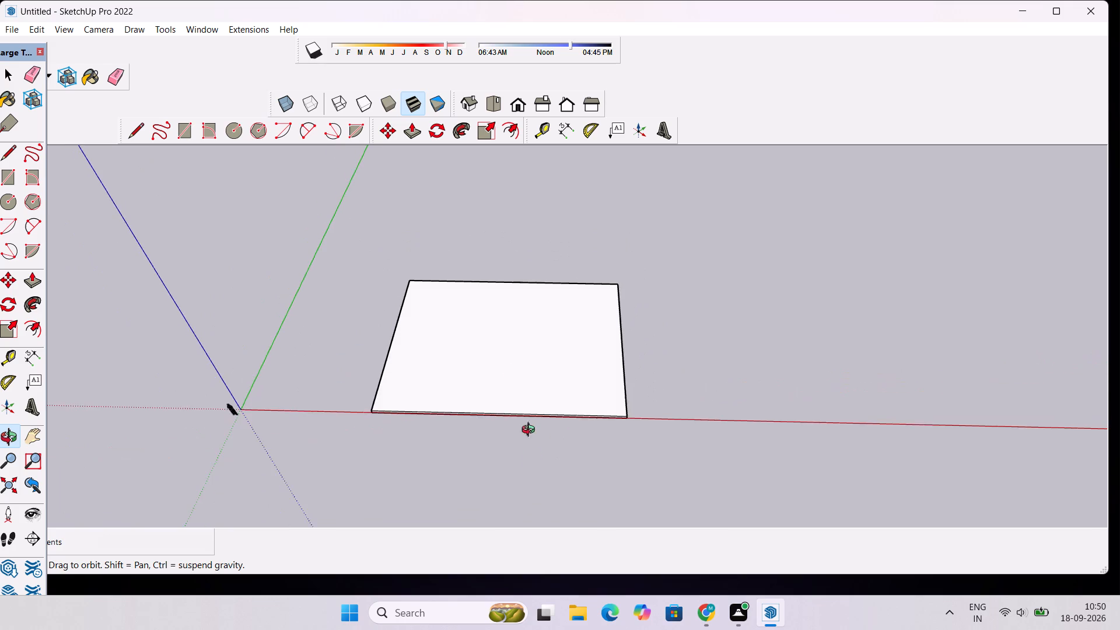
scroll(502, 359, up, 4)
shift+scroll(501, 359, down, 4)
shift+drag(520, 346, 421, 391)
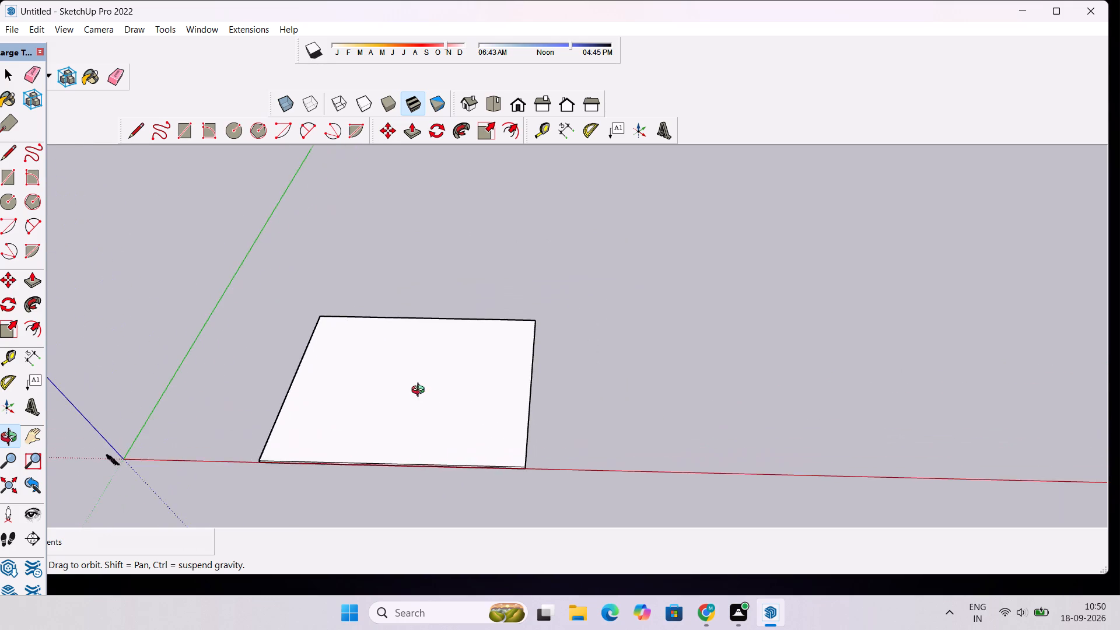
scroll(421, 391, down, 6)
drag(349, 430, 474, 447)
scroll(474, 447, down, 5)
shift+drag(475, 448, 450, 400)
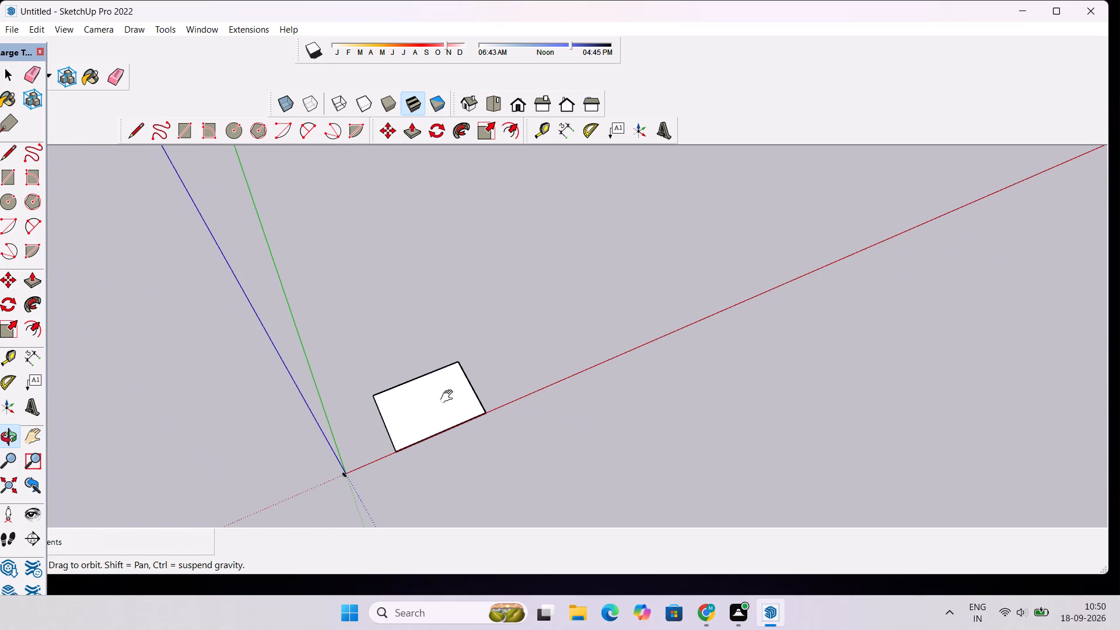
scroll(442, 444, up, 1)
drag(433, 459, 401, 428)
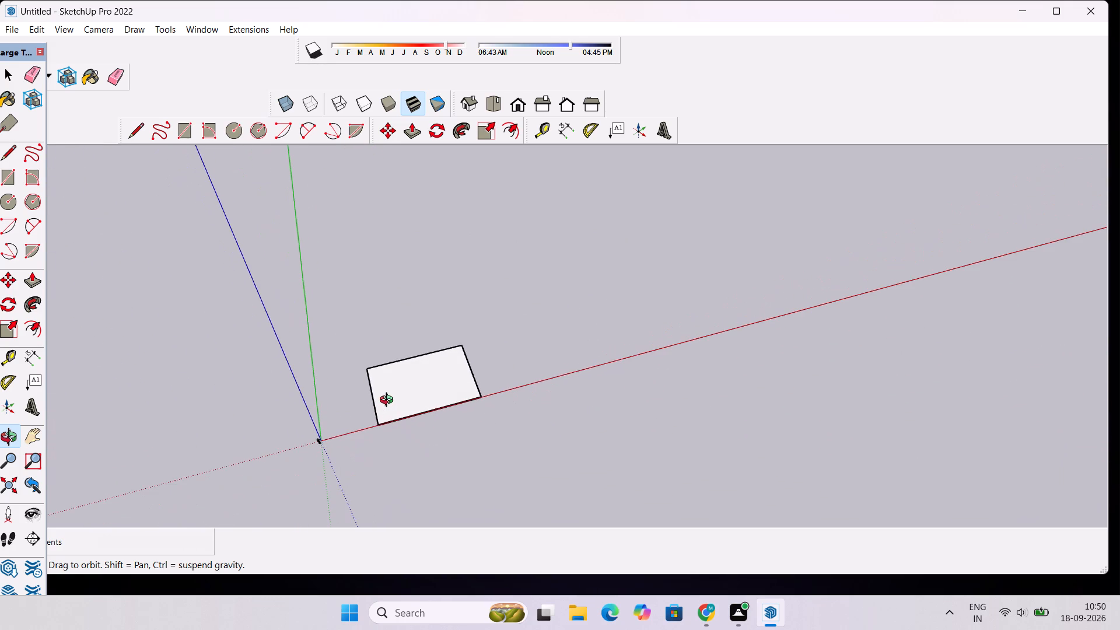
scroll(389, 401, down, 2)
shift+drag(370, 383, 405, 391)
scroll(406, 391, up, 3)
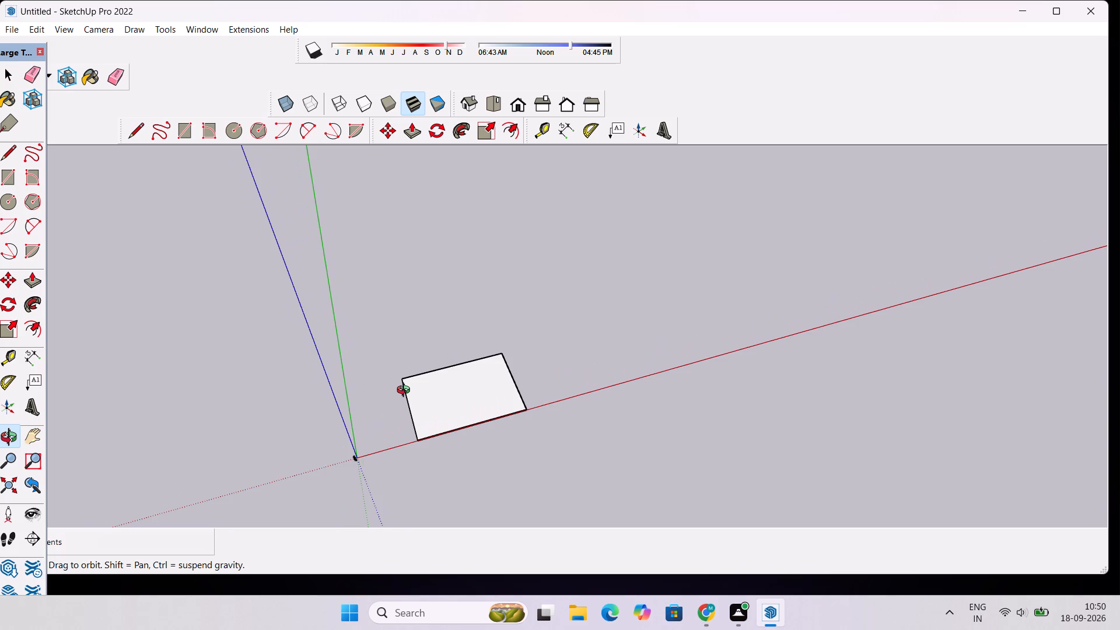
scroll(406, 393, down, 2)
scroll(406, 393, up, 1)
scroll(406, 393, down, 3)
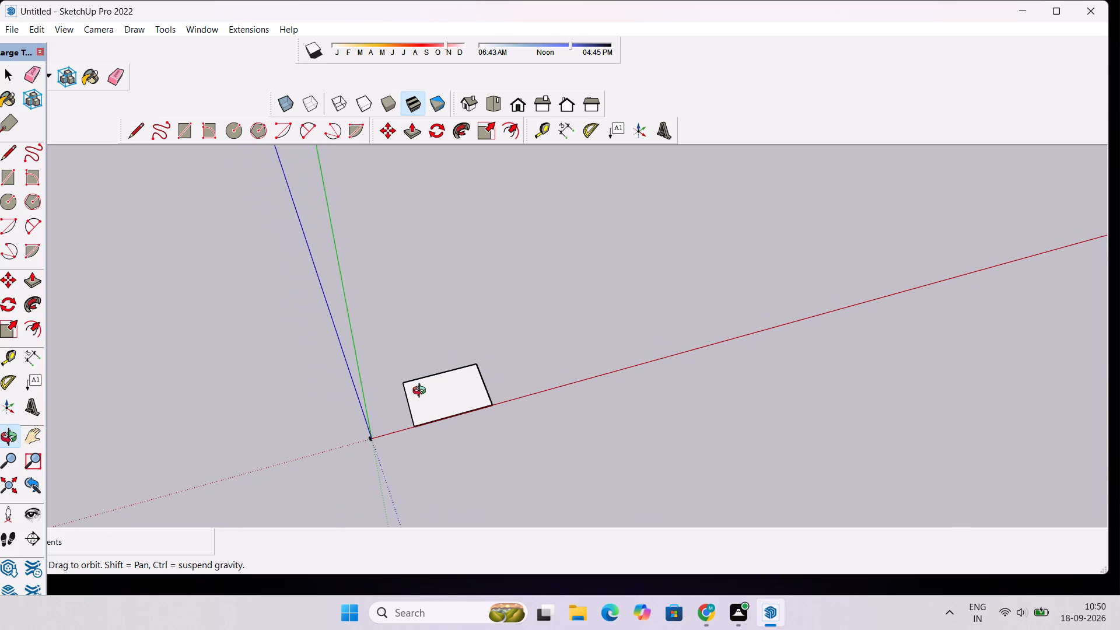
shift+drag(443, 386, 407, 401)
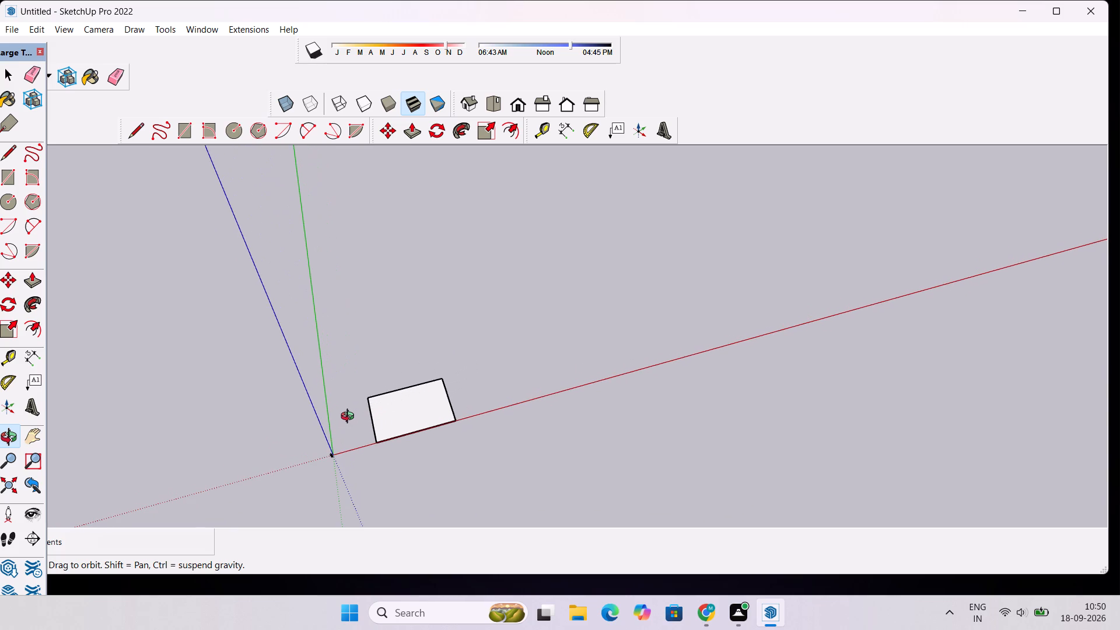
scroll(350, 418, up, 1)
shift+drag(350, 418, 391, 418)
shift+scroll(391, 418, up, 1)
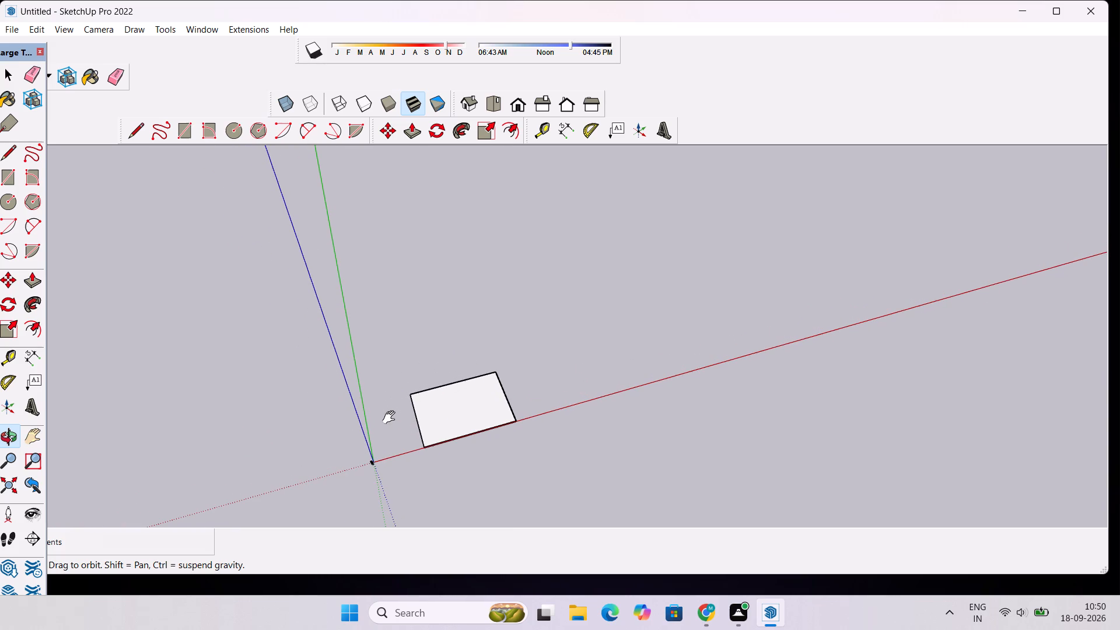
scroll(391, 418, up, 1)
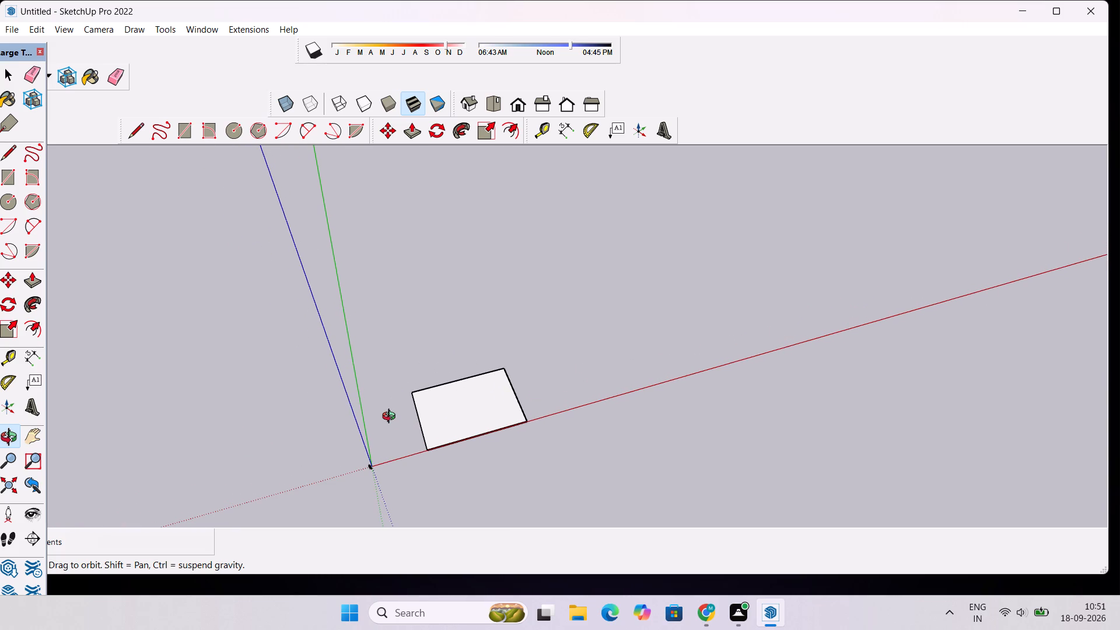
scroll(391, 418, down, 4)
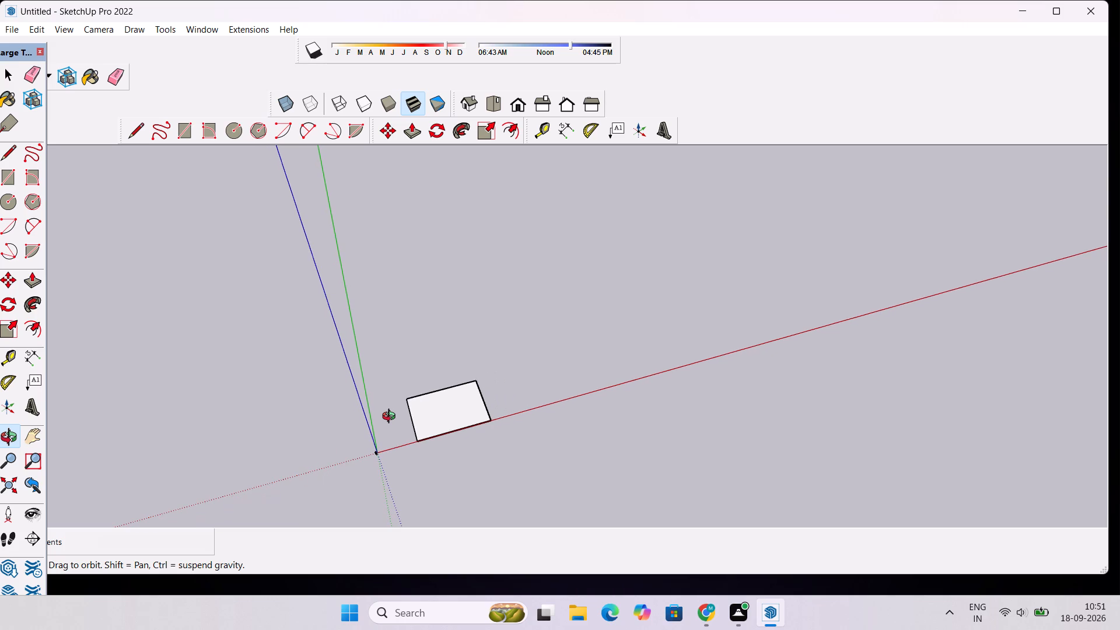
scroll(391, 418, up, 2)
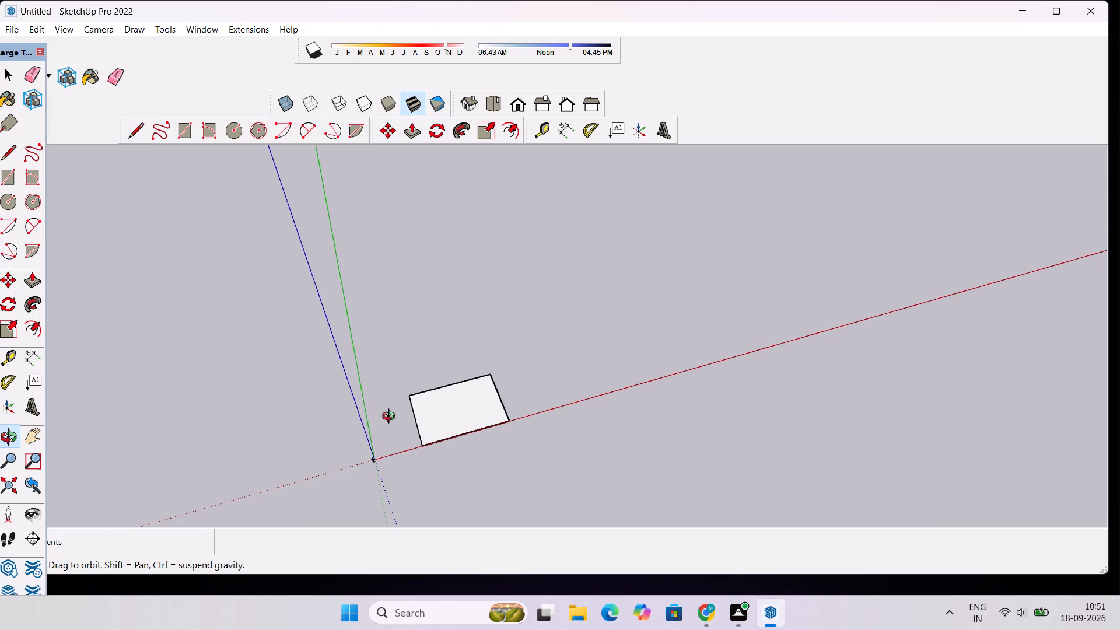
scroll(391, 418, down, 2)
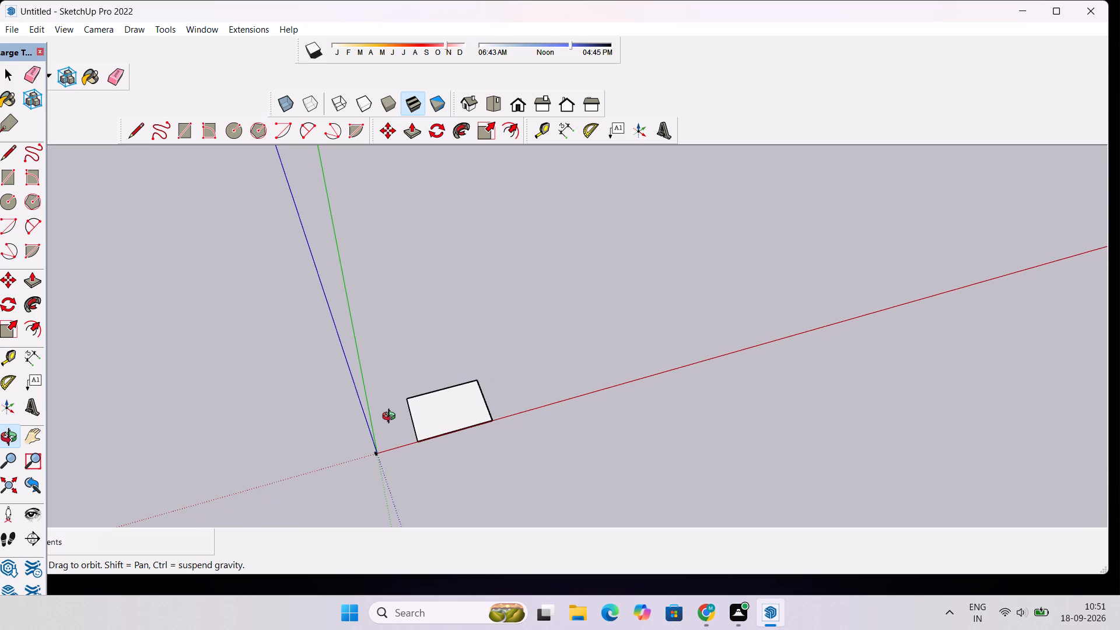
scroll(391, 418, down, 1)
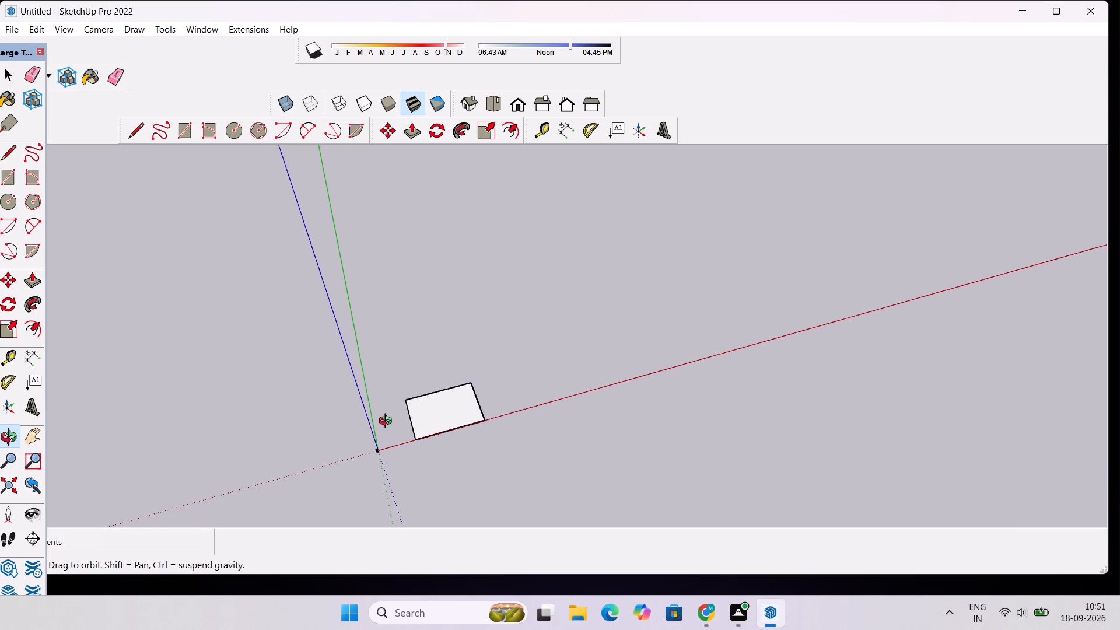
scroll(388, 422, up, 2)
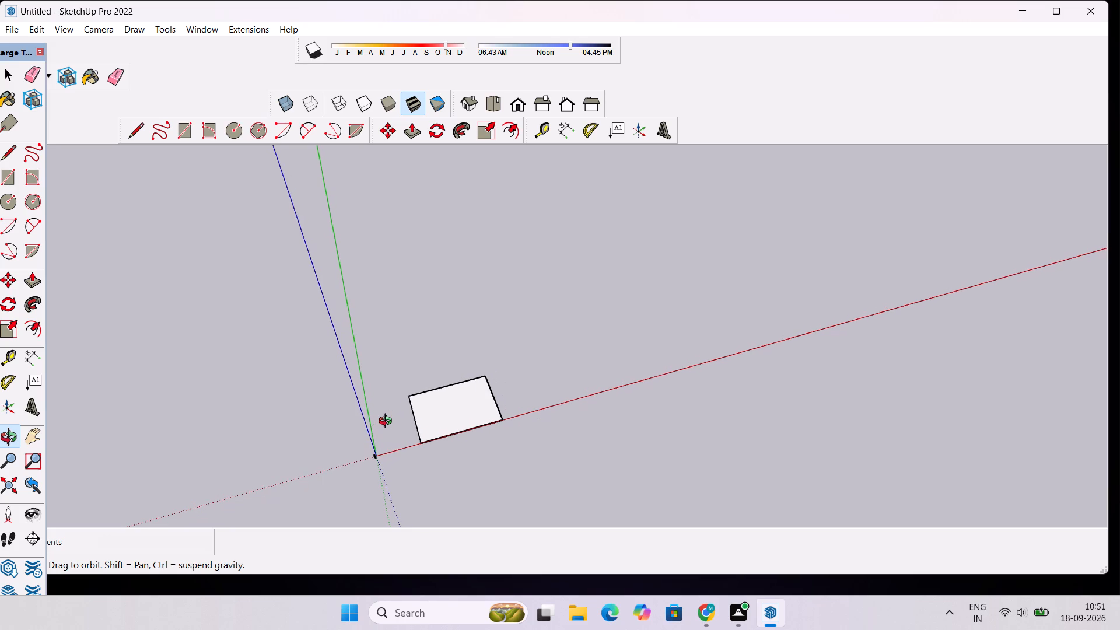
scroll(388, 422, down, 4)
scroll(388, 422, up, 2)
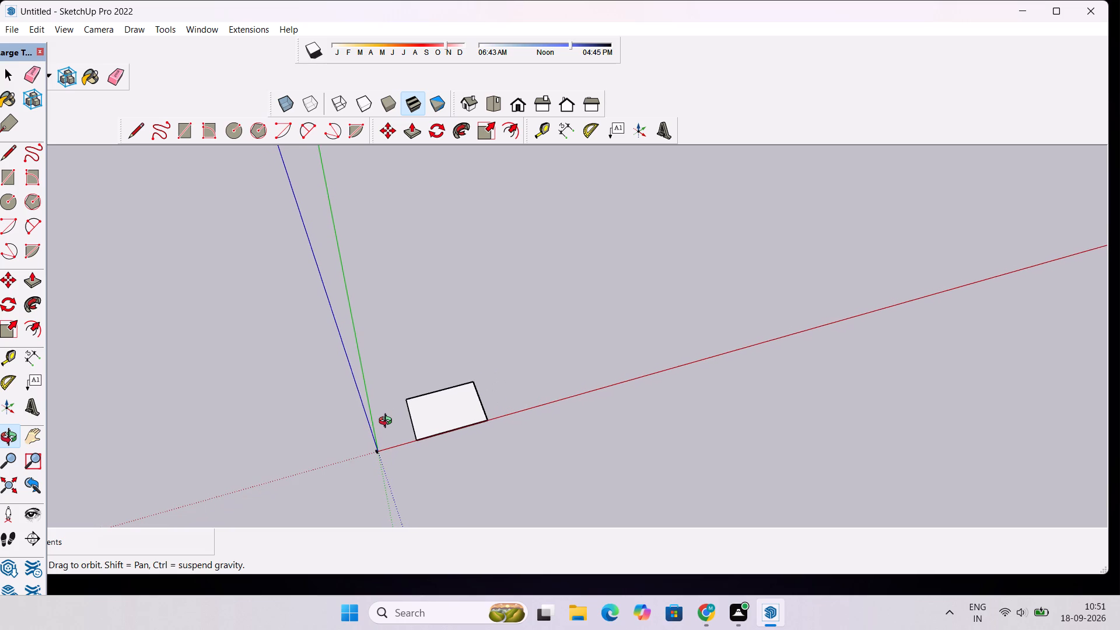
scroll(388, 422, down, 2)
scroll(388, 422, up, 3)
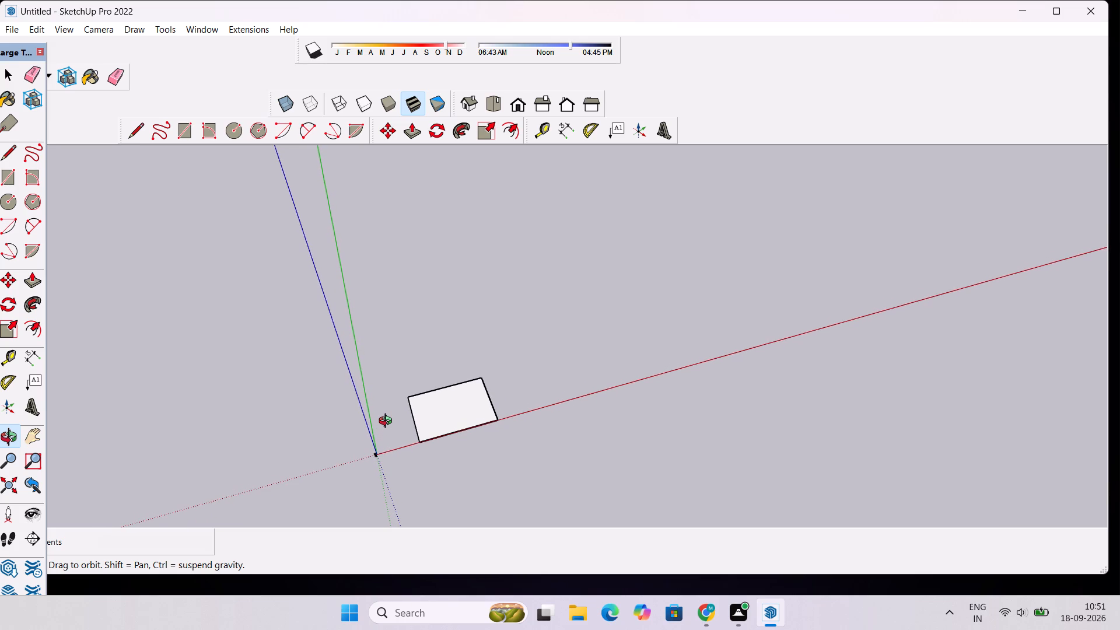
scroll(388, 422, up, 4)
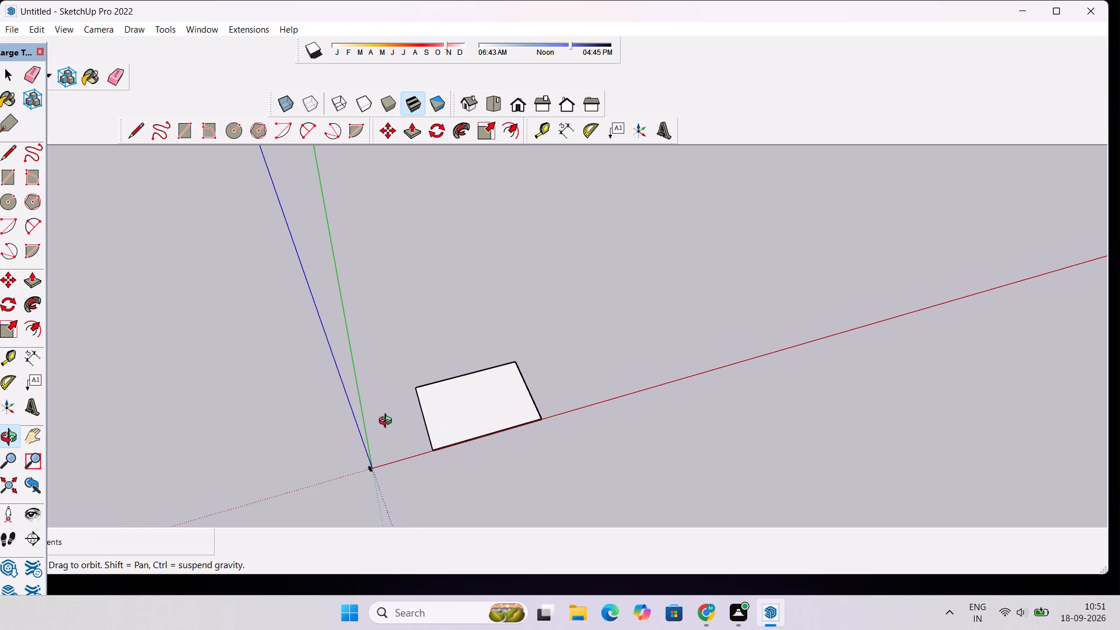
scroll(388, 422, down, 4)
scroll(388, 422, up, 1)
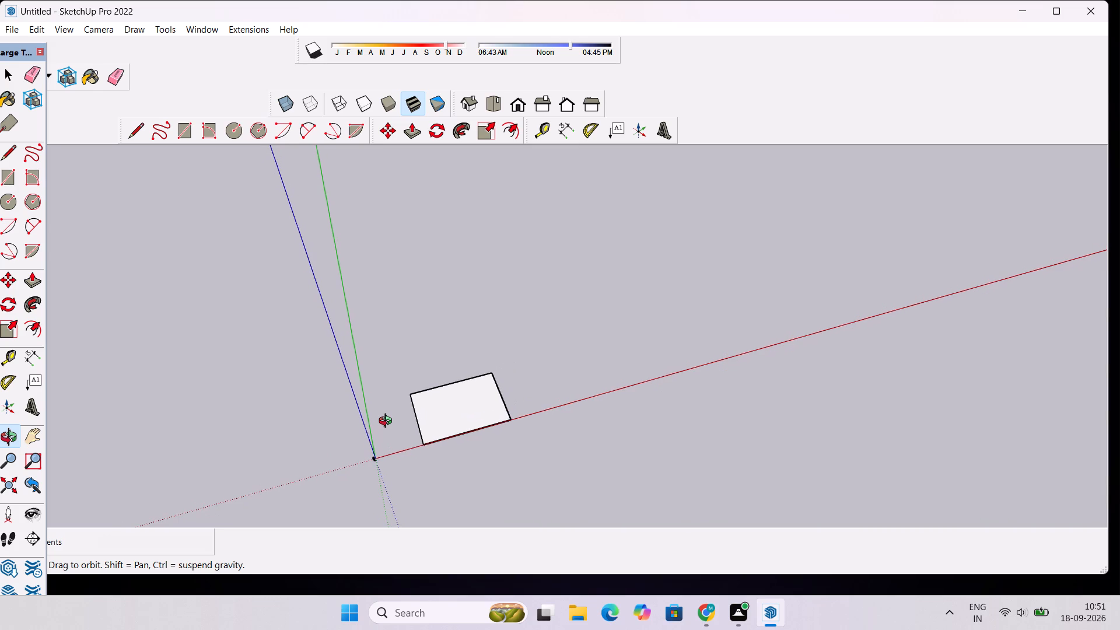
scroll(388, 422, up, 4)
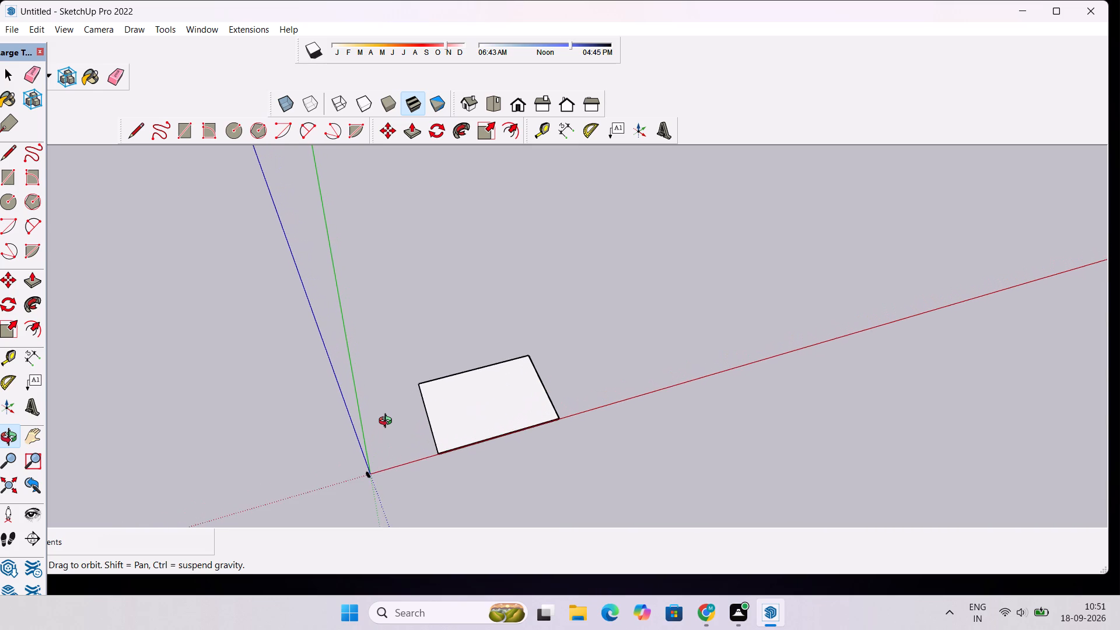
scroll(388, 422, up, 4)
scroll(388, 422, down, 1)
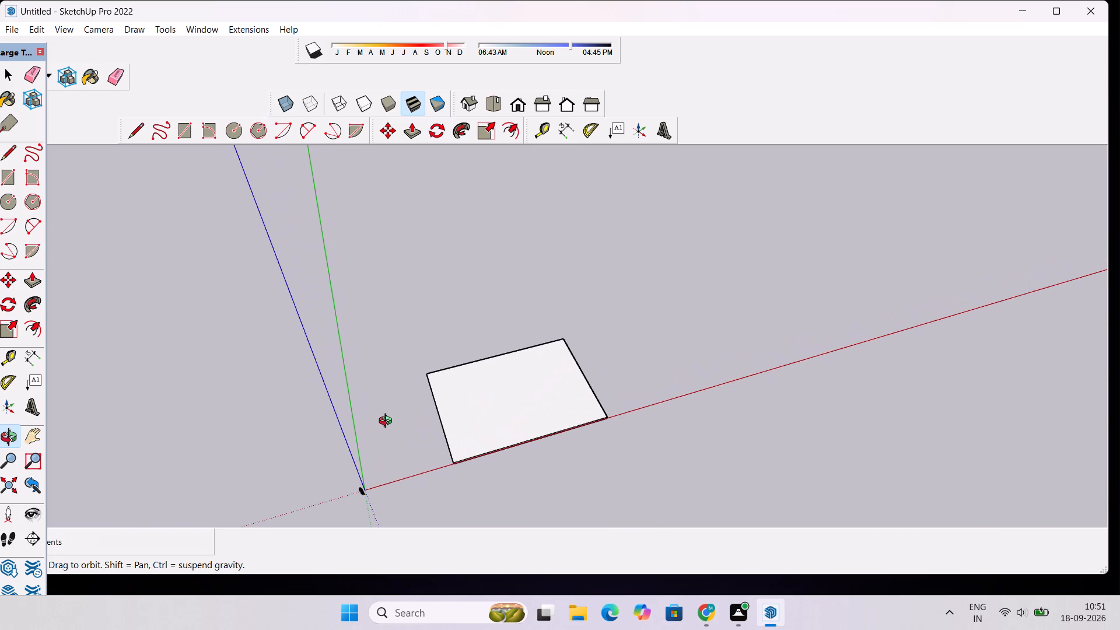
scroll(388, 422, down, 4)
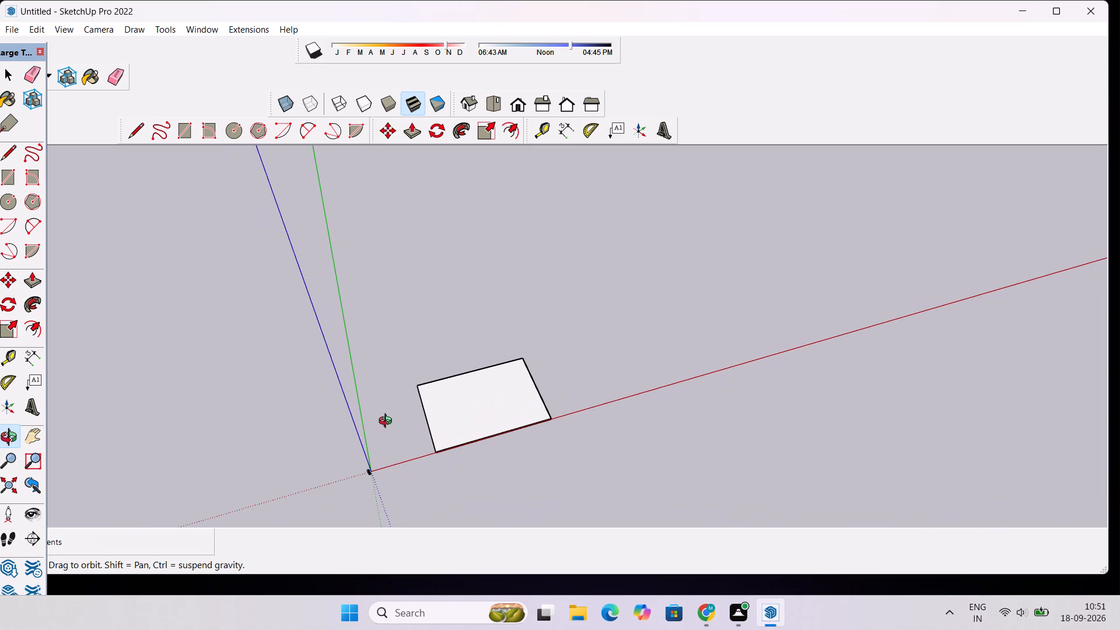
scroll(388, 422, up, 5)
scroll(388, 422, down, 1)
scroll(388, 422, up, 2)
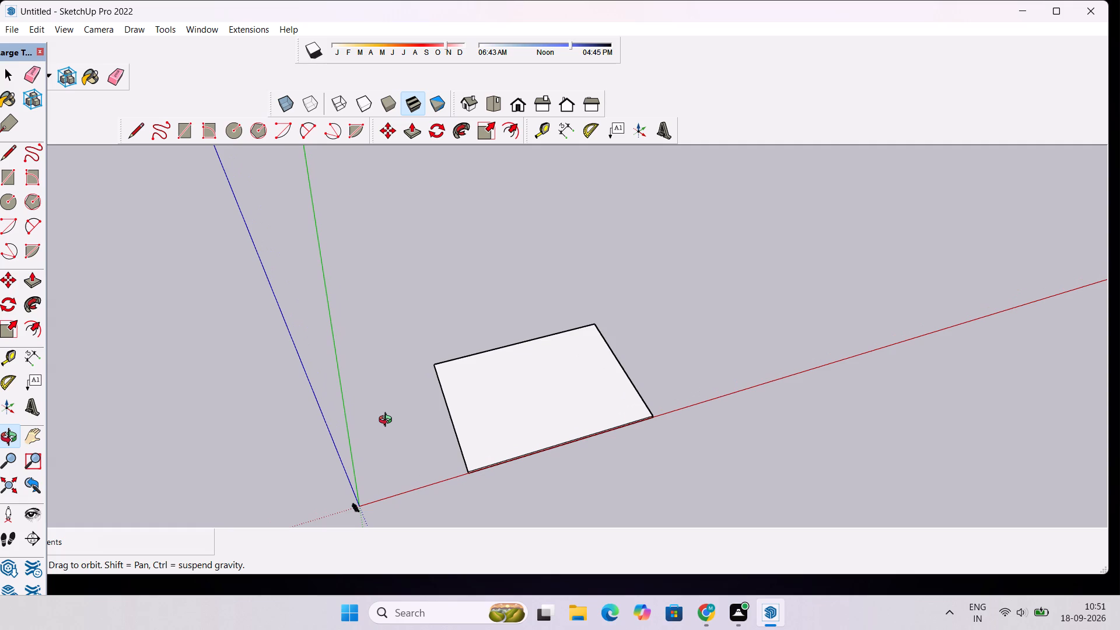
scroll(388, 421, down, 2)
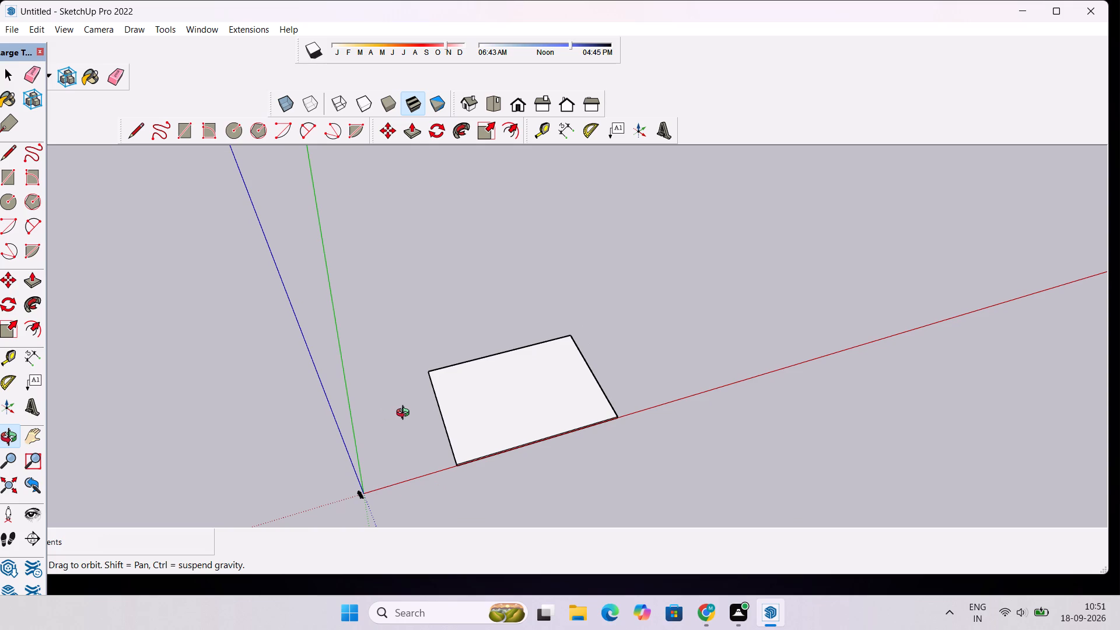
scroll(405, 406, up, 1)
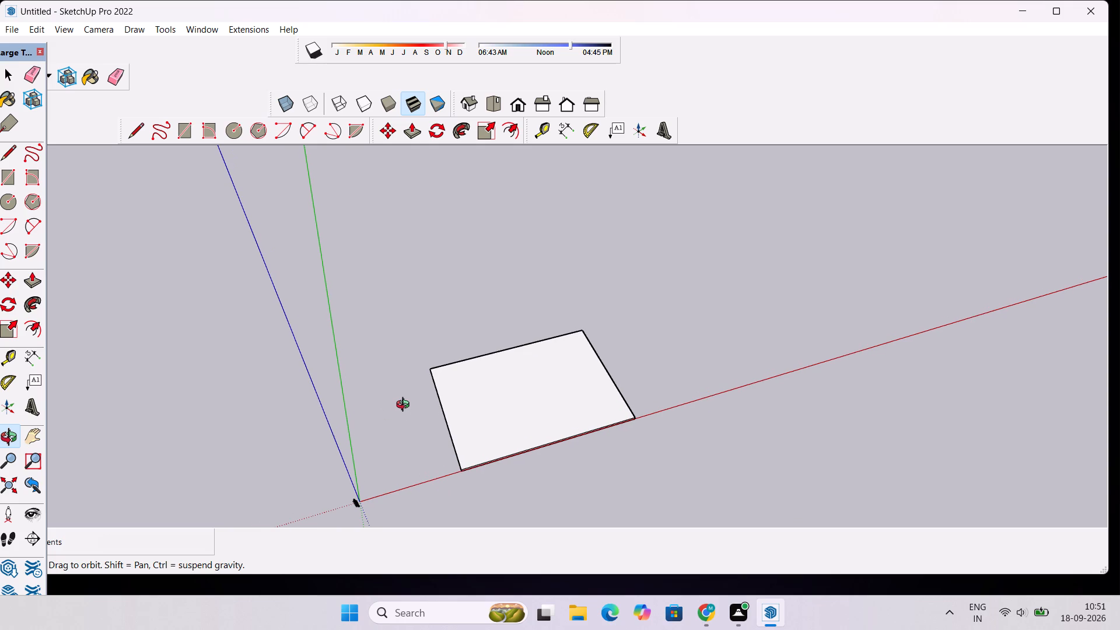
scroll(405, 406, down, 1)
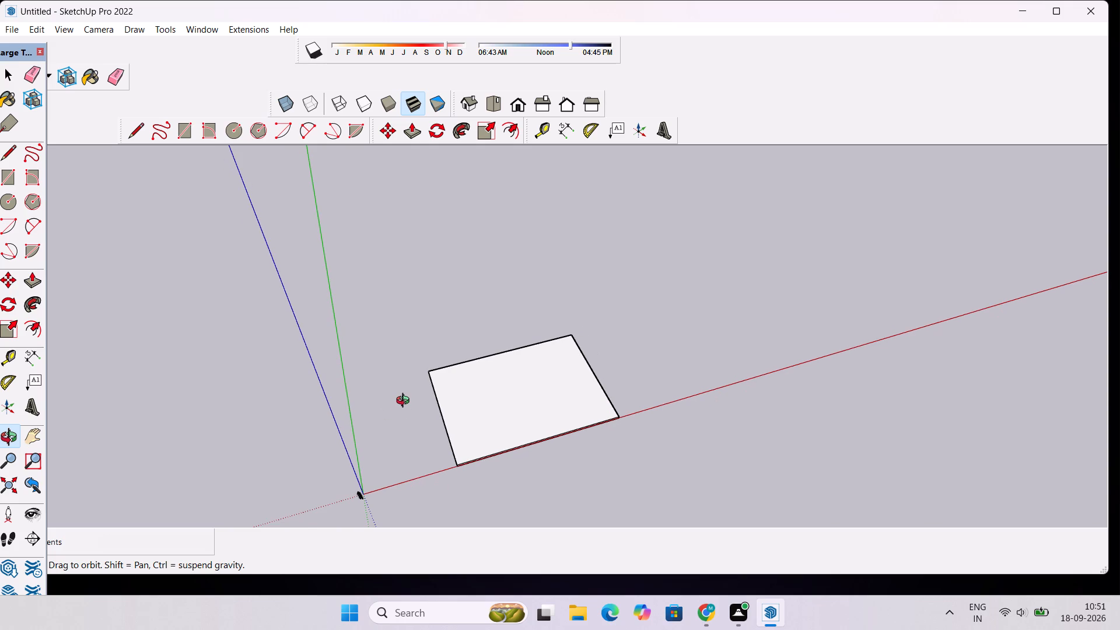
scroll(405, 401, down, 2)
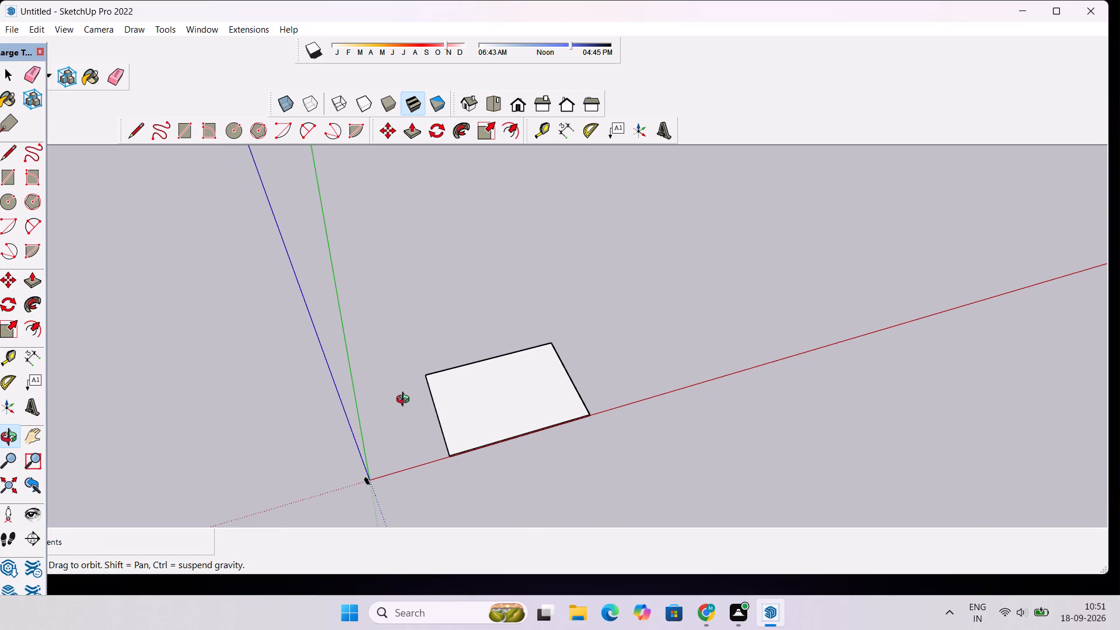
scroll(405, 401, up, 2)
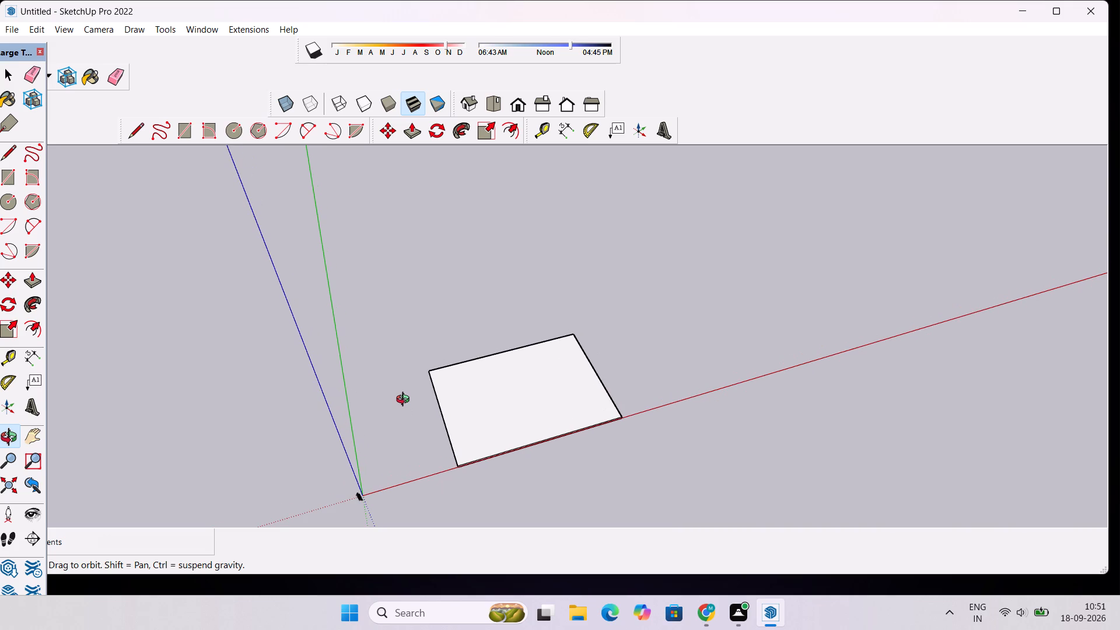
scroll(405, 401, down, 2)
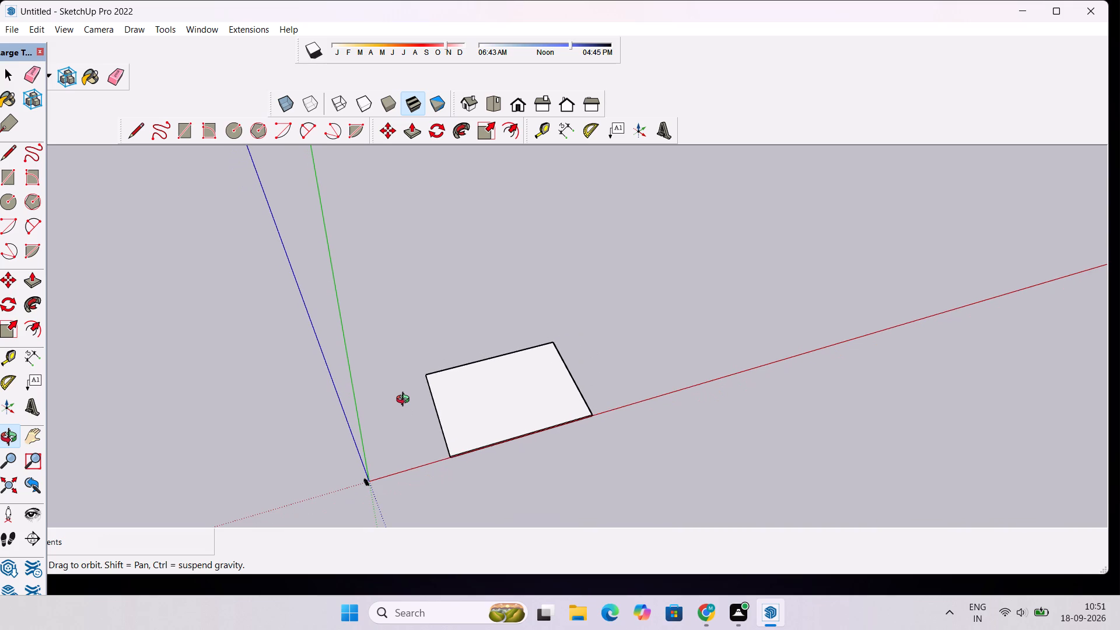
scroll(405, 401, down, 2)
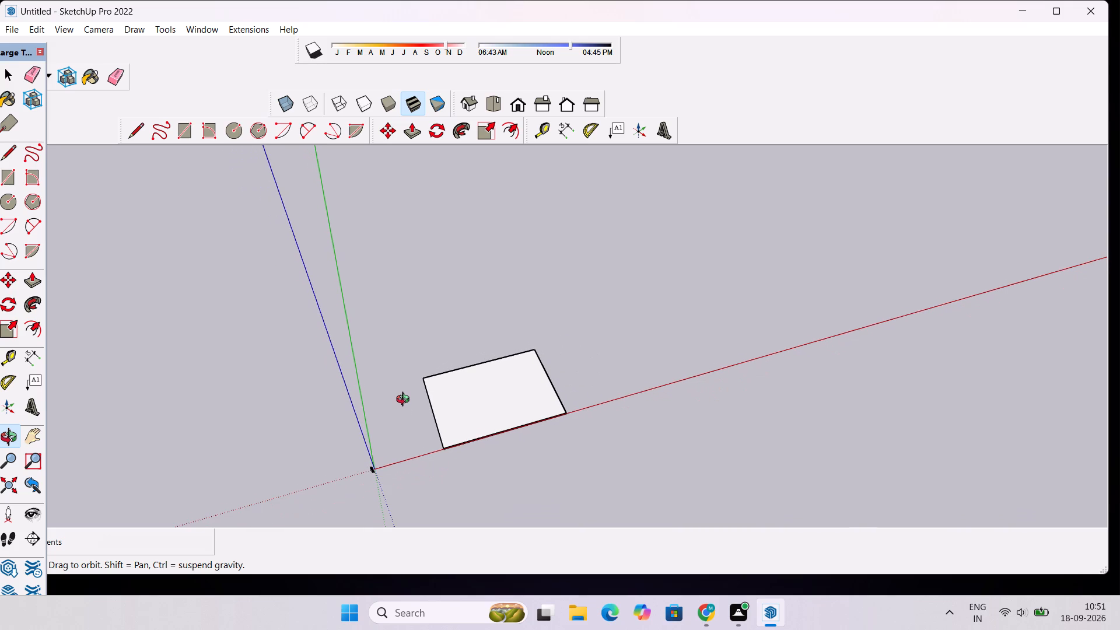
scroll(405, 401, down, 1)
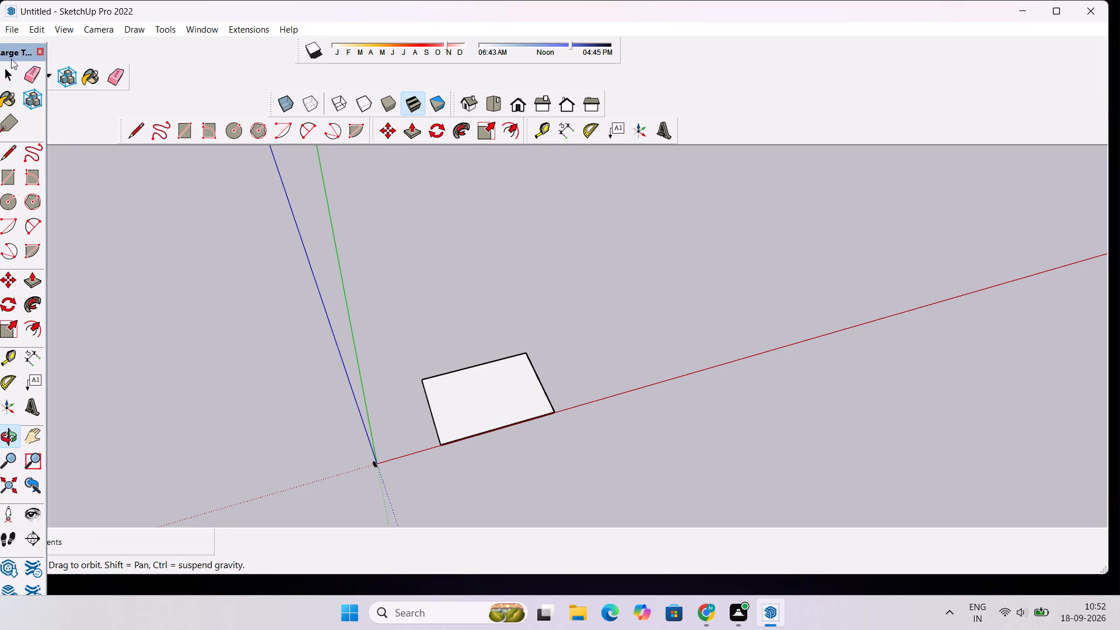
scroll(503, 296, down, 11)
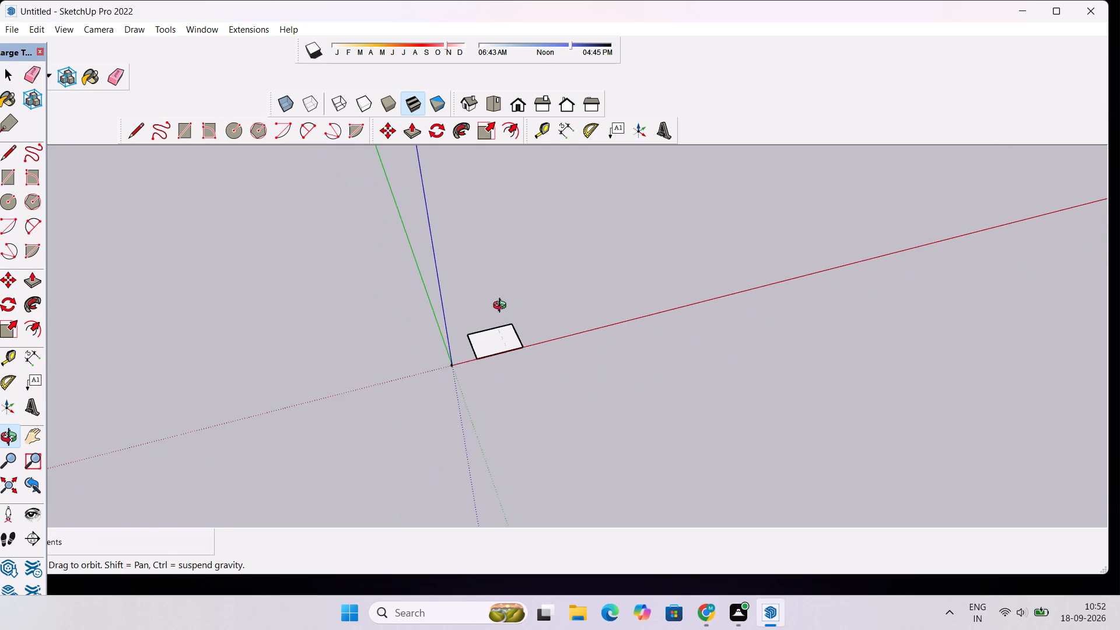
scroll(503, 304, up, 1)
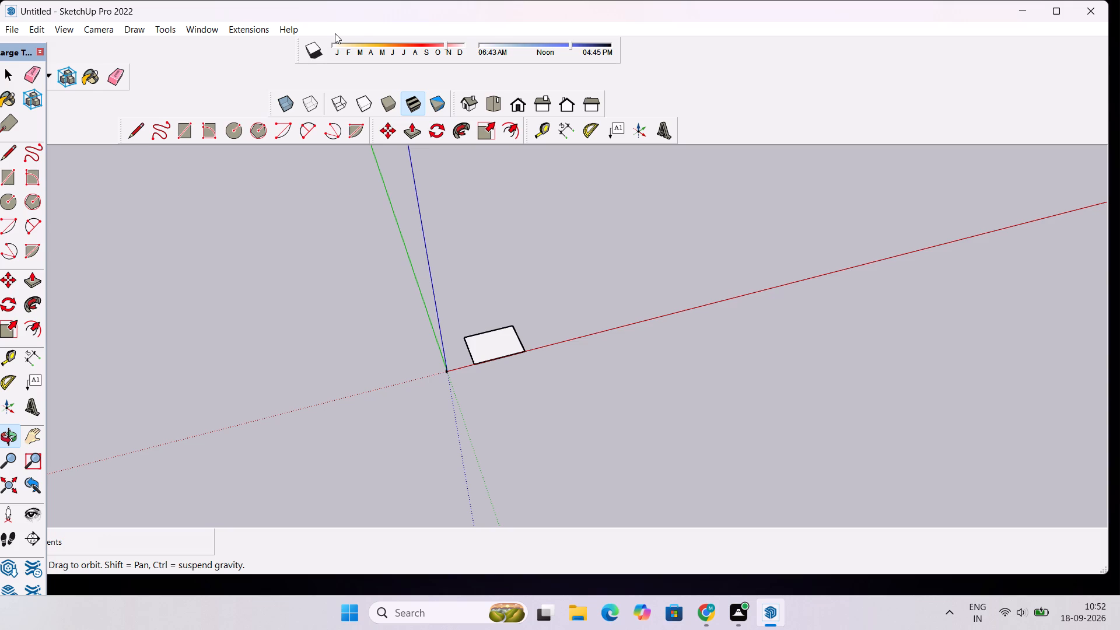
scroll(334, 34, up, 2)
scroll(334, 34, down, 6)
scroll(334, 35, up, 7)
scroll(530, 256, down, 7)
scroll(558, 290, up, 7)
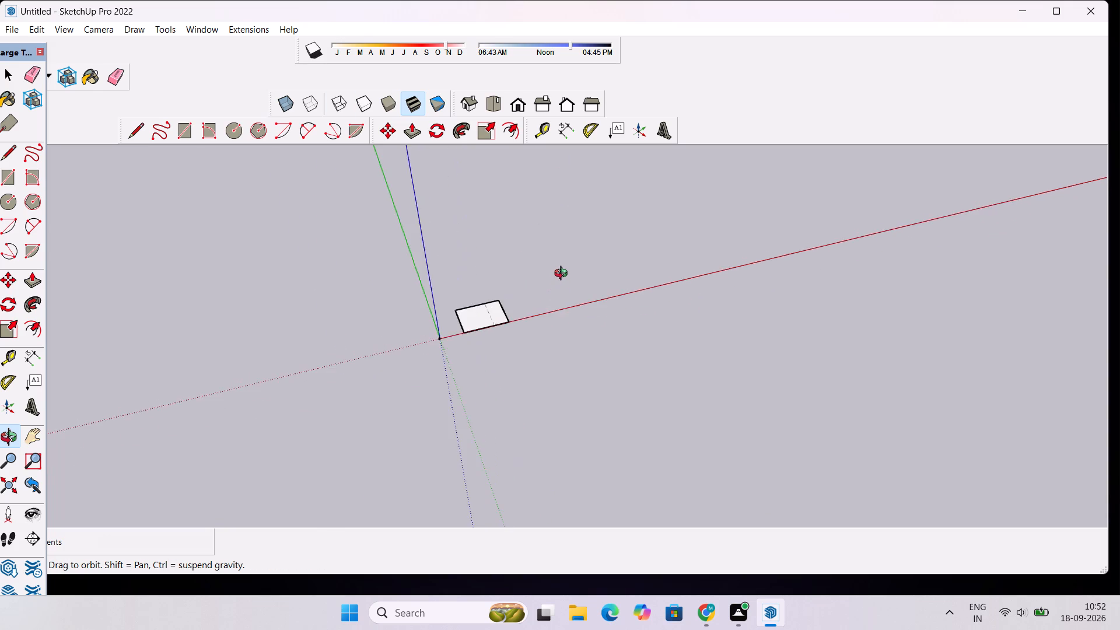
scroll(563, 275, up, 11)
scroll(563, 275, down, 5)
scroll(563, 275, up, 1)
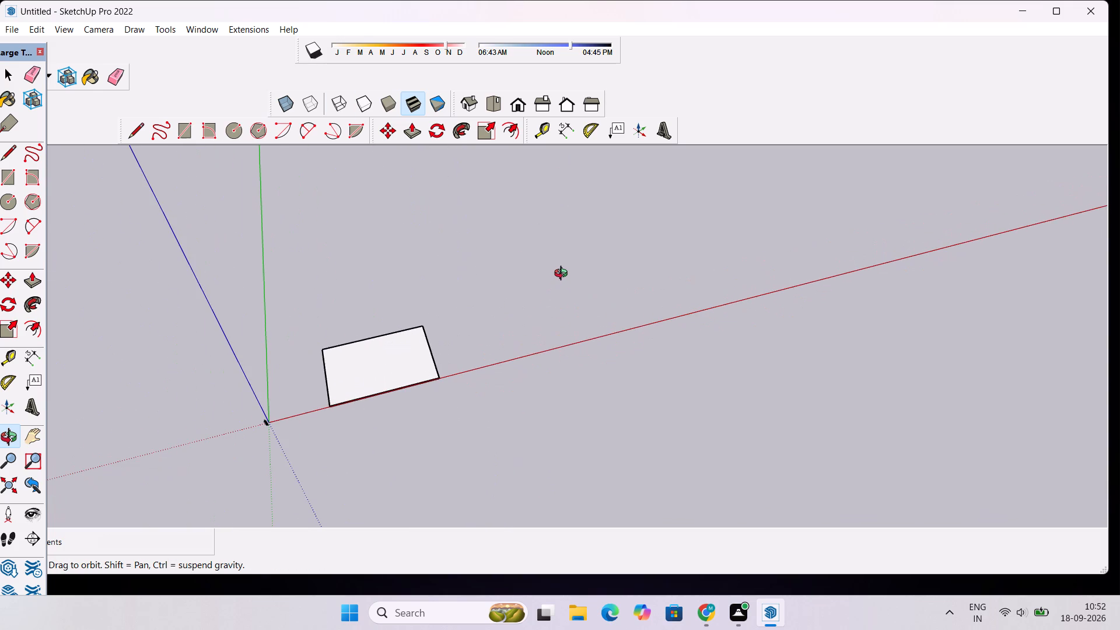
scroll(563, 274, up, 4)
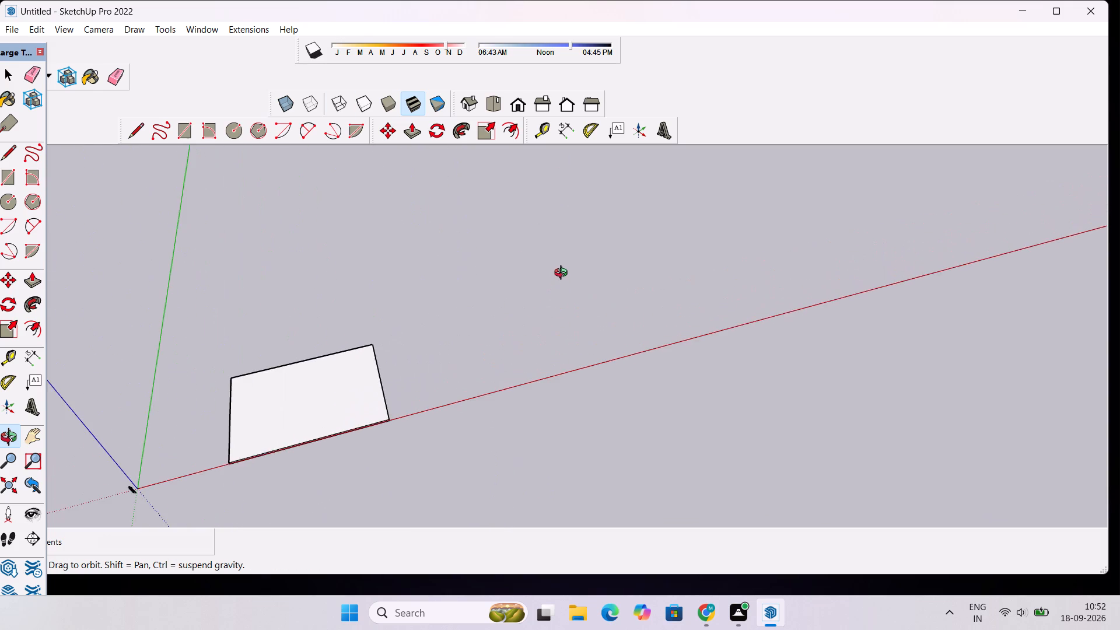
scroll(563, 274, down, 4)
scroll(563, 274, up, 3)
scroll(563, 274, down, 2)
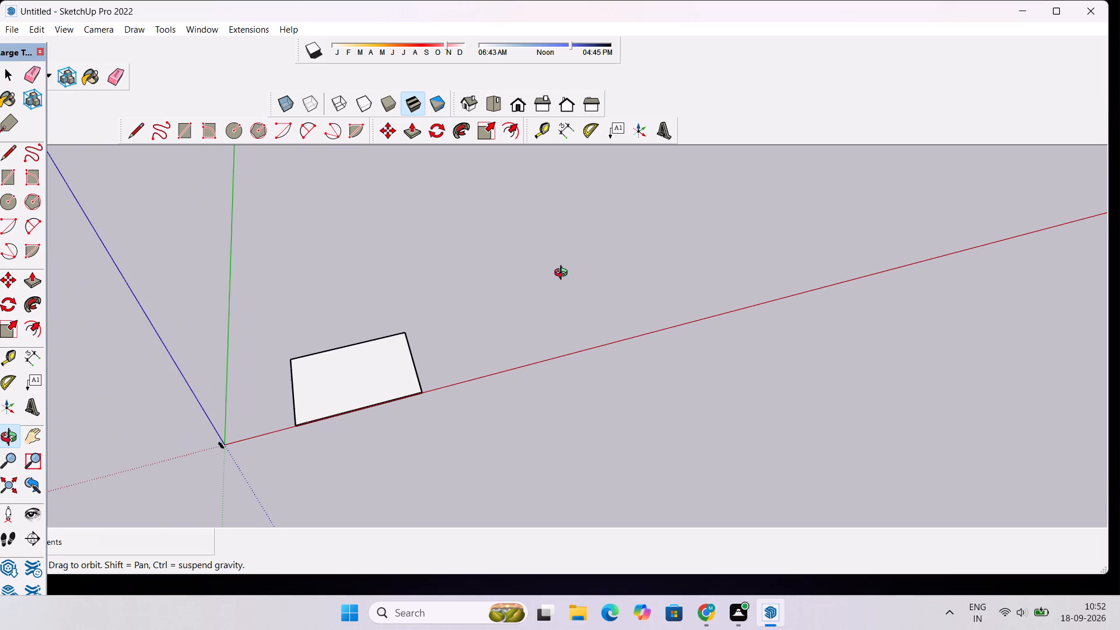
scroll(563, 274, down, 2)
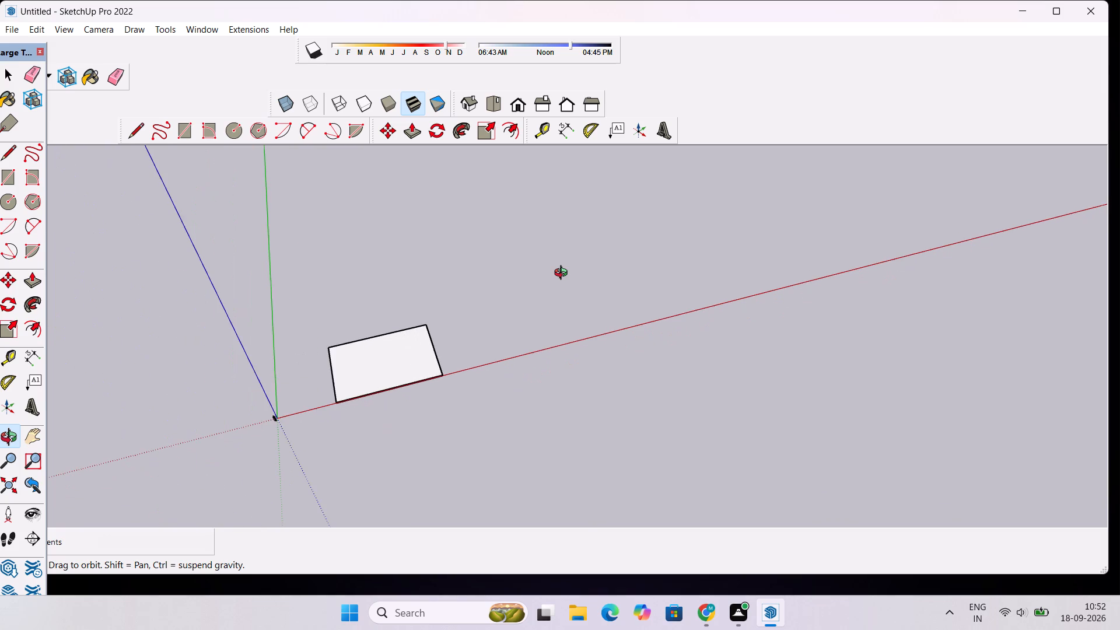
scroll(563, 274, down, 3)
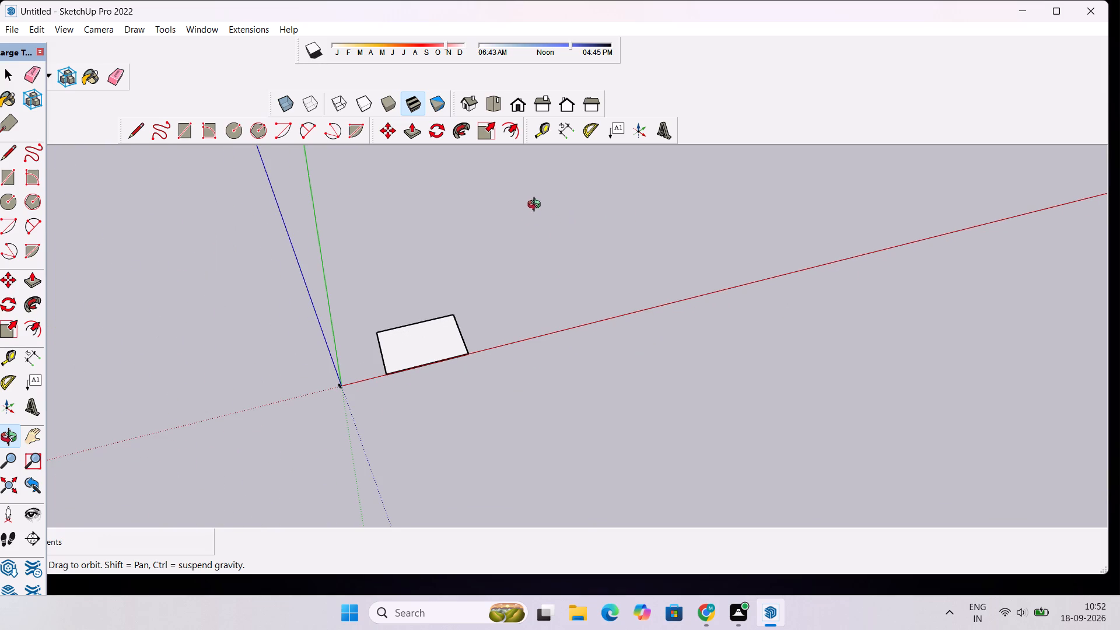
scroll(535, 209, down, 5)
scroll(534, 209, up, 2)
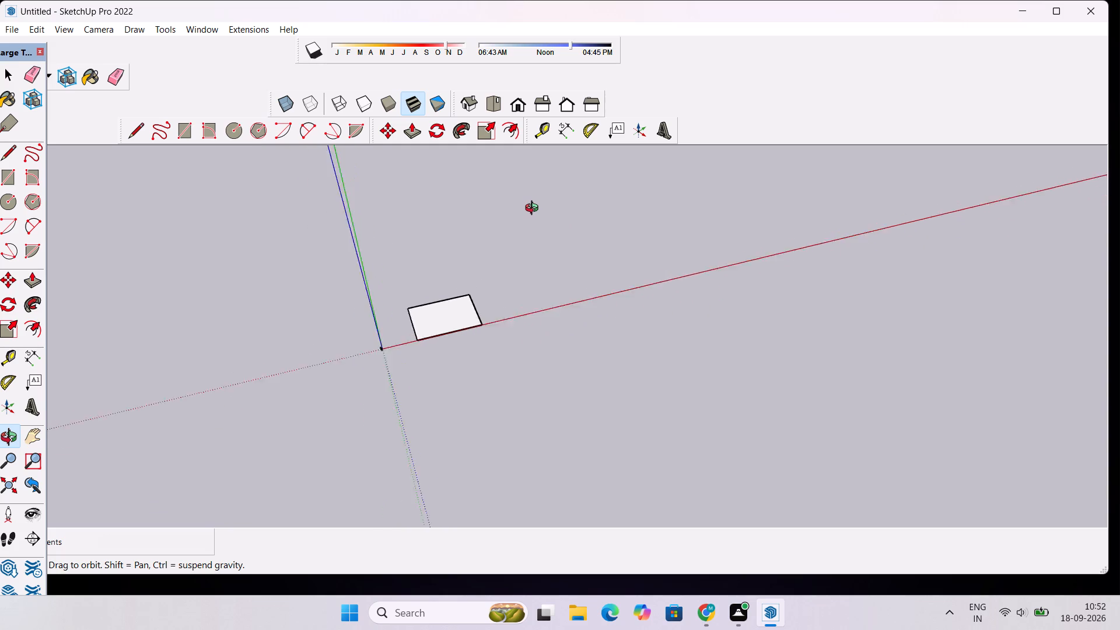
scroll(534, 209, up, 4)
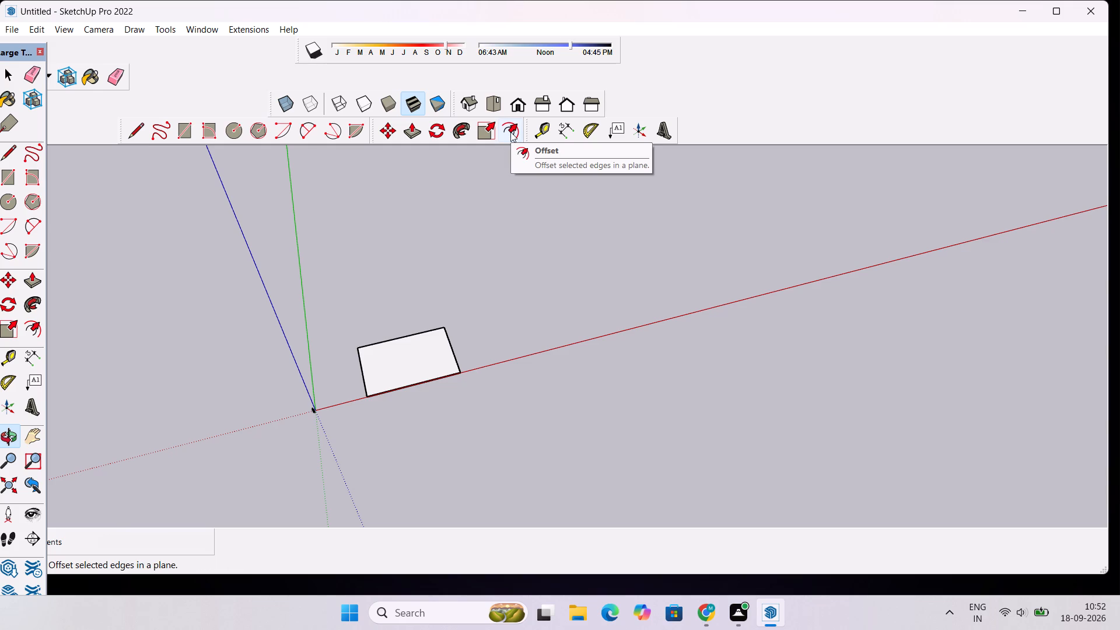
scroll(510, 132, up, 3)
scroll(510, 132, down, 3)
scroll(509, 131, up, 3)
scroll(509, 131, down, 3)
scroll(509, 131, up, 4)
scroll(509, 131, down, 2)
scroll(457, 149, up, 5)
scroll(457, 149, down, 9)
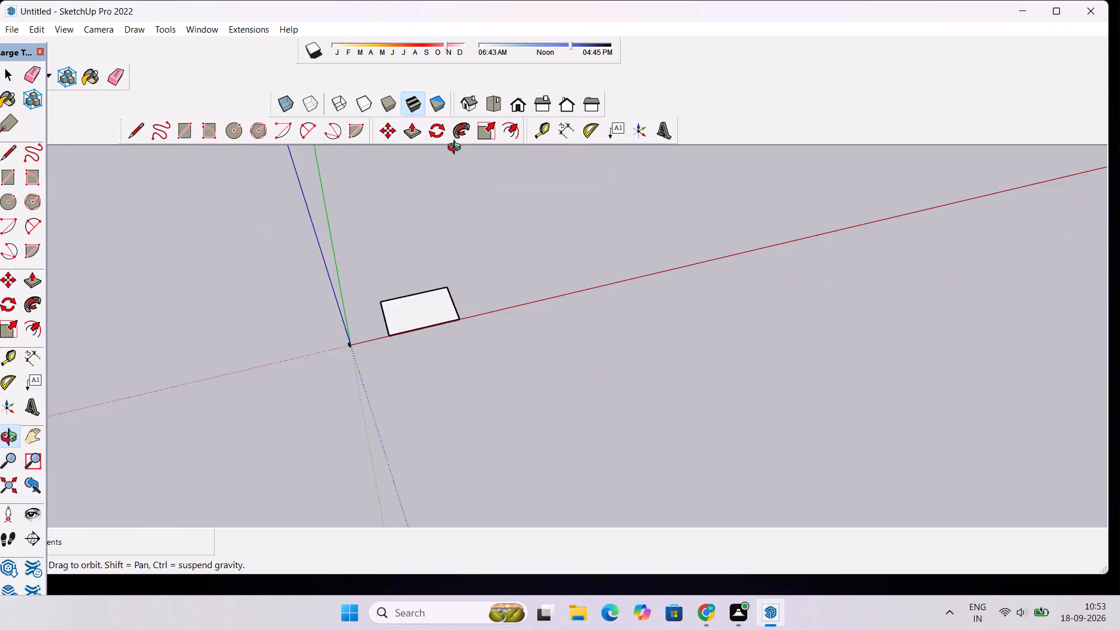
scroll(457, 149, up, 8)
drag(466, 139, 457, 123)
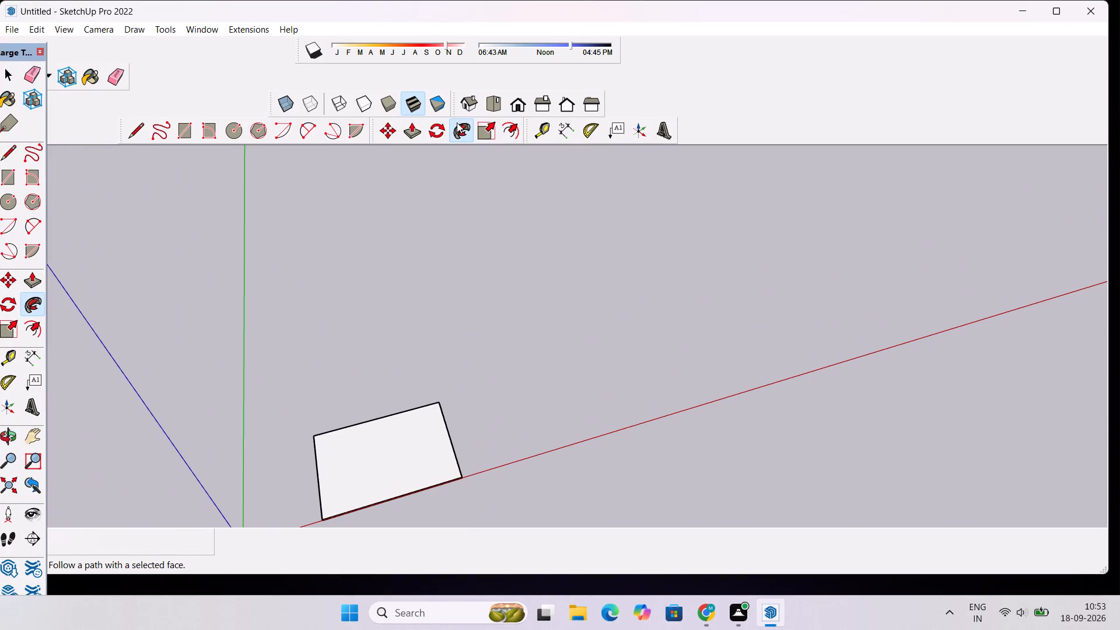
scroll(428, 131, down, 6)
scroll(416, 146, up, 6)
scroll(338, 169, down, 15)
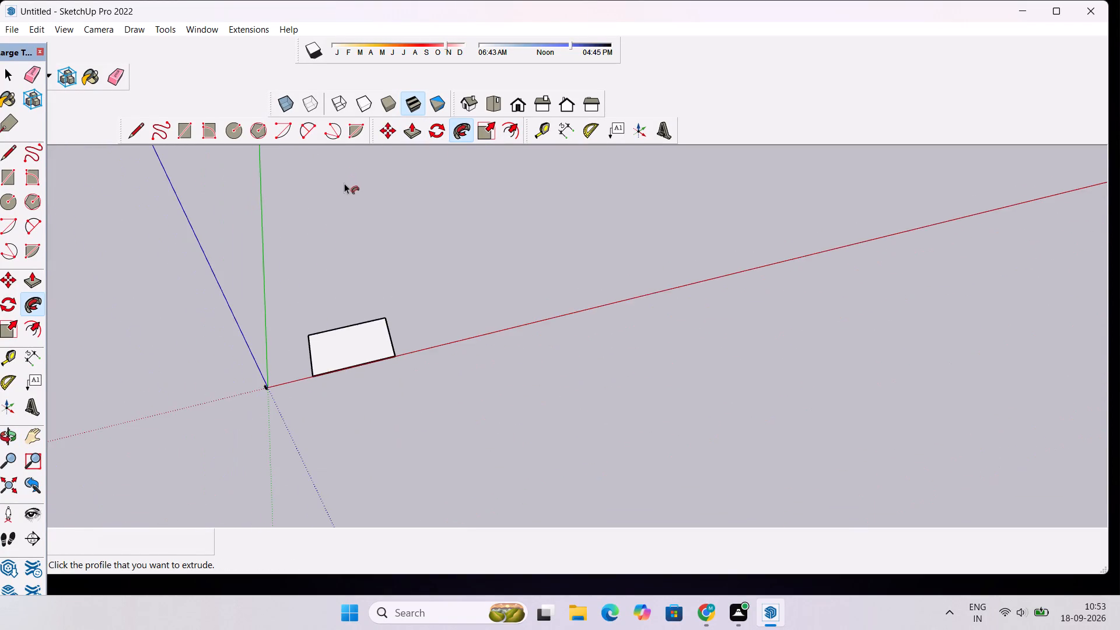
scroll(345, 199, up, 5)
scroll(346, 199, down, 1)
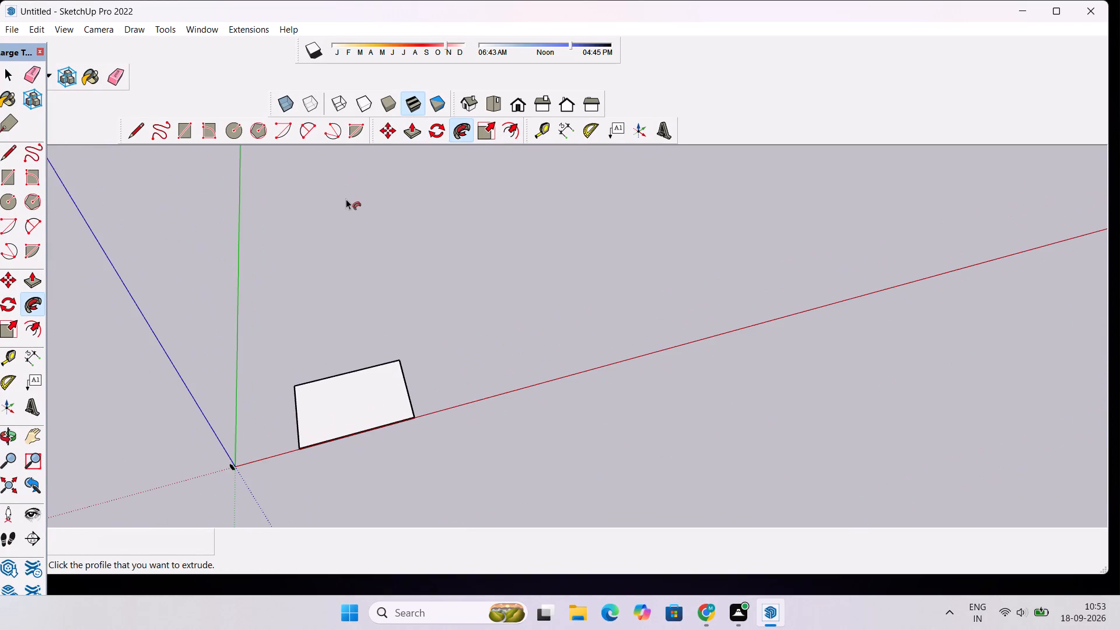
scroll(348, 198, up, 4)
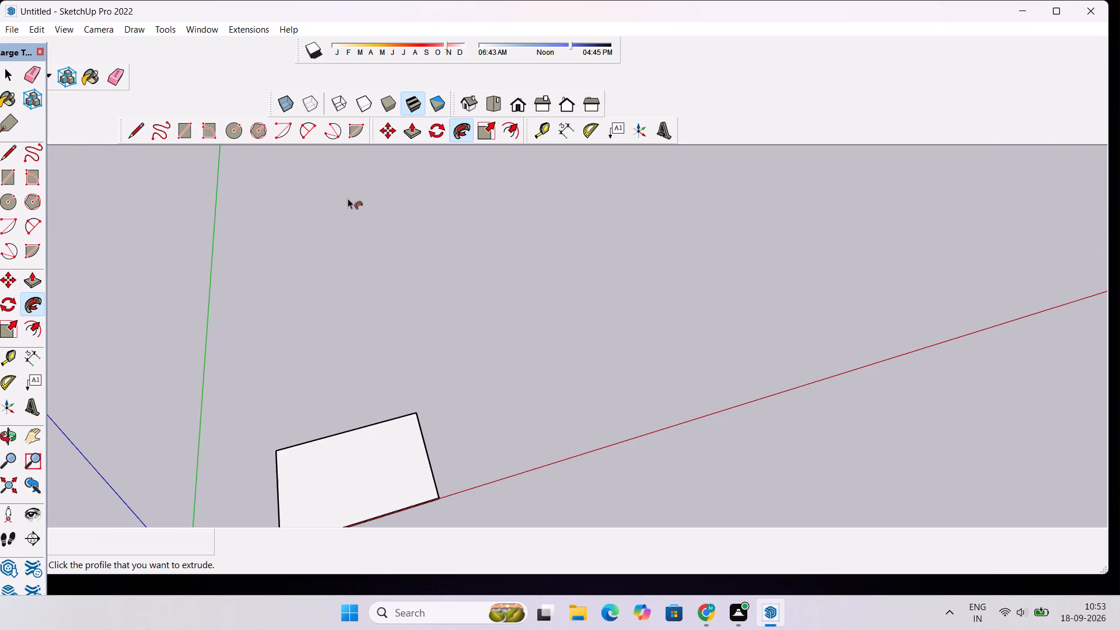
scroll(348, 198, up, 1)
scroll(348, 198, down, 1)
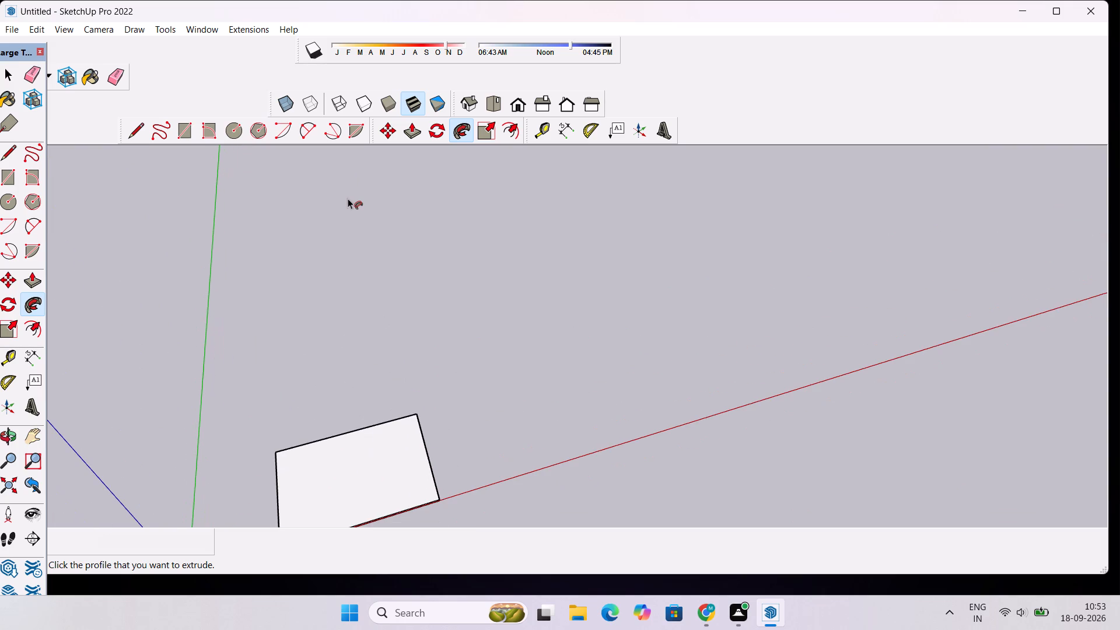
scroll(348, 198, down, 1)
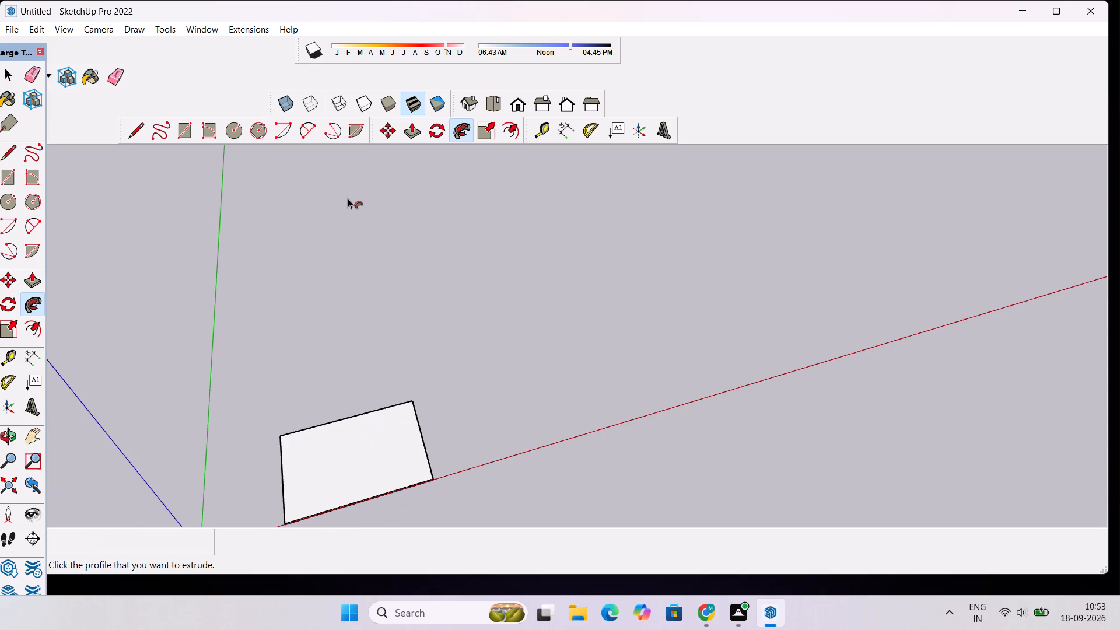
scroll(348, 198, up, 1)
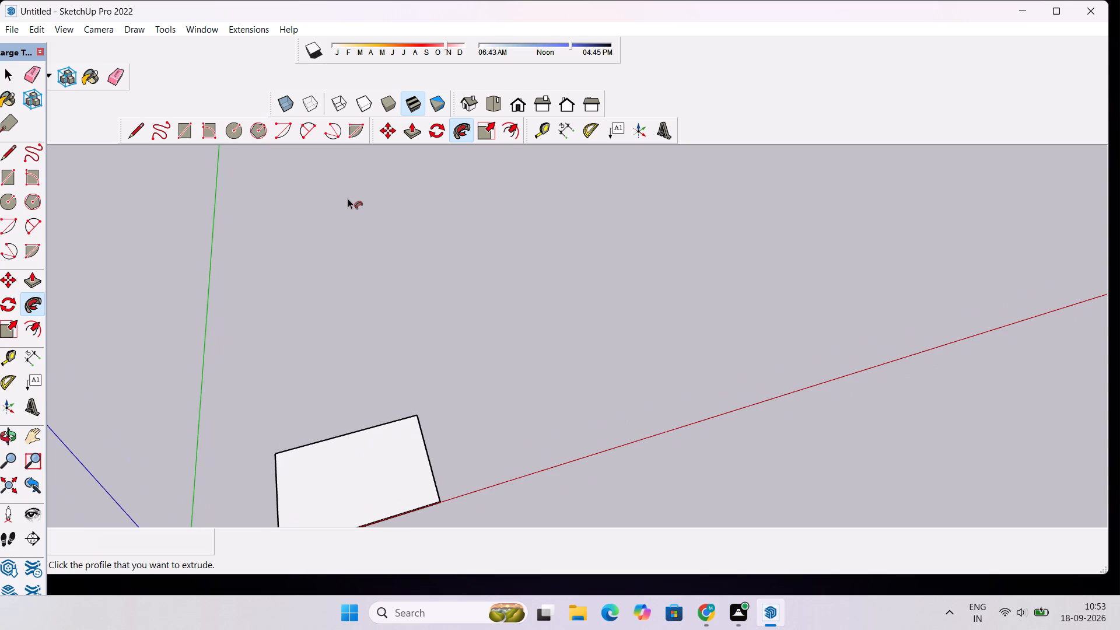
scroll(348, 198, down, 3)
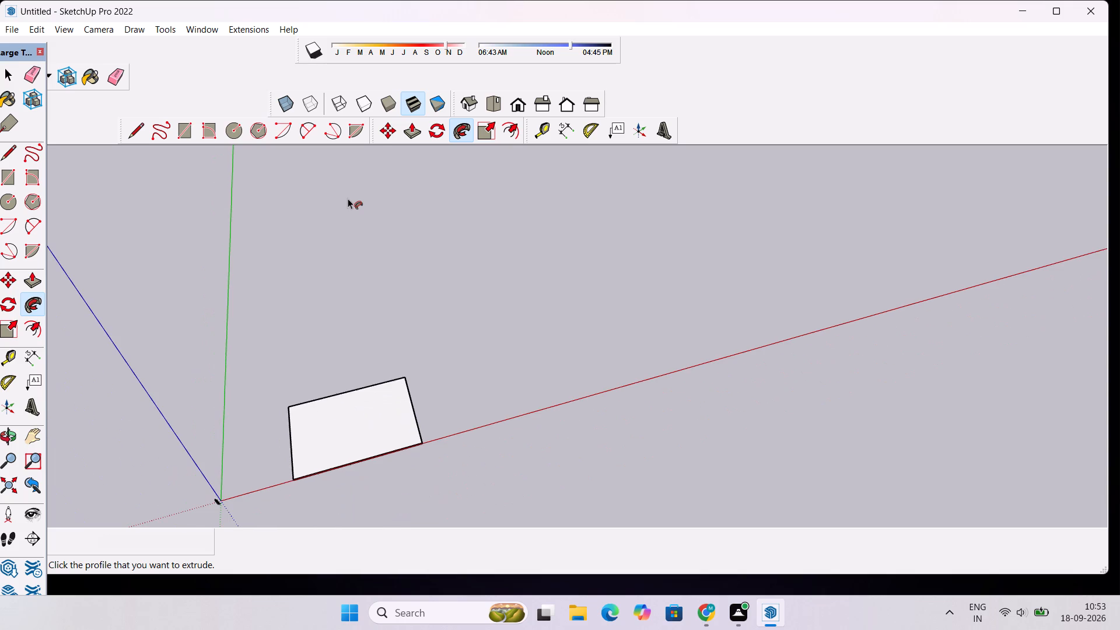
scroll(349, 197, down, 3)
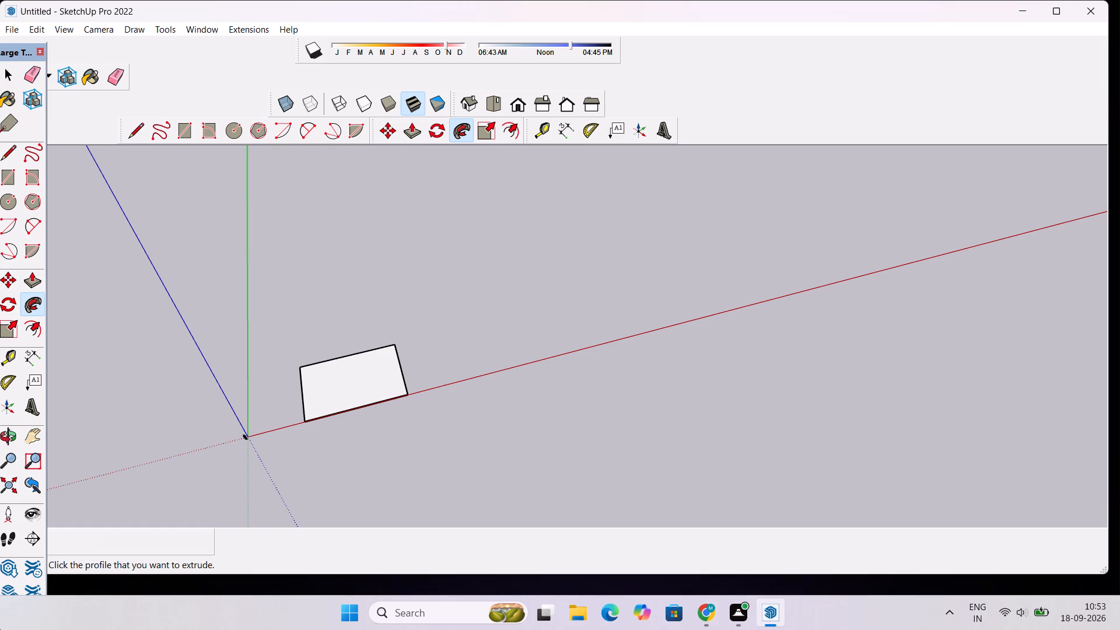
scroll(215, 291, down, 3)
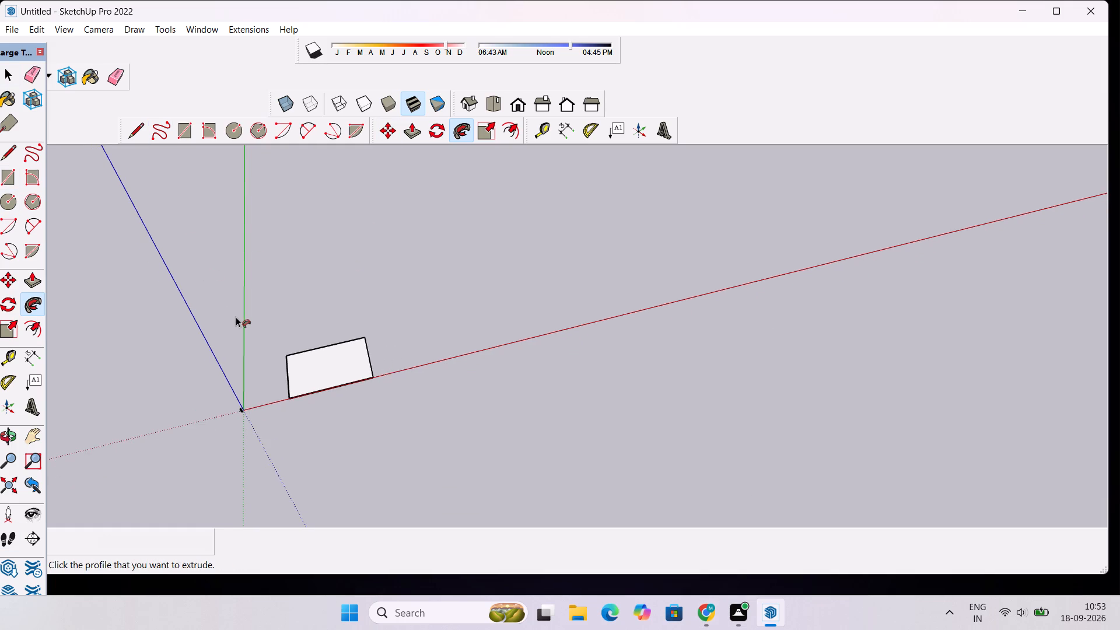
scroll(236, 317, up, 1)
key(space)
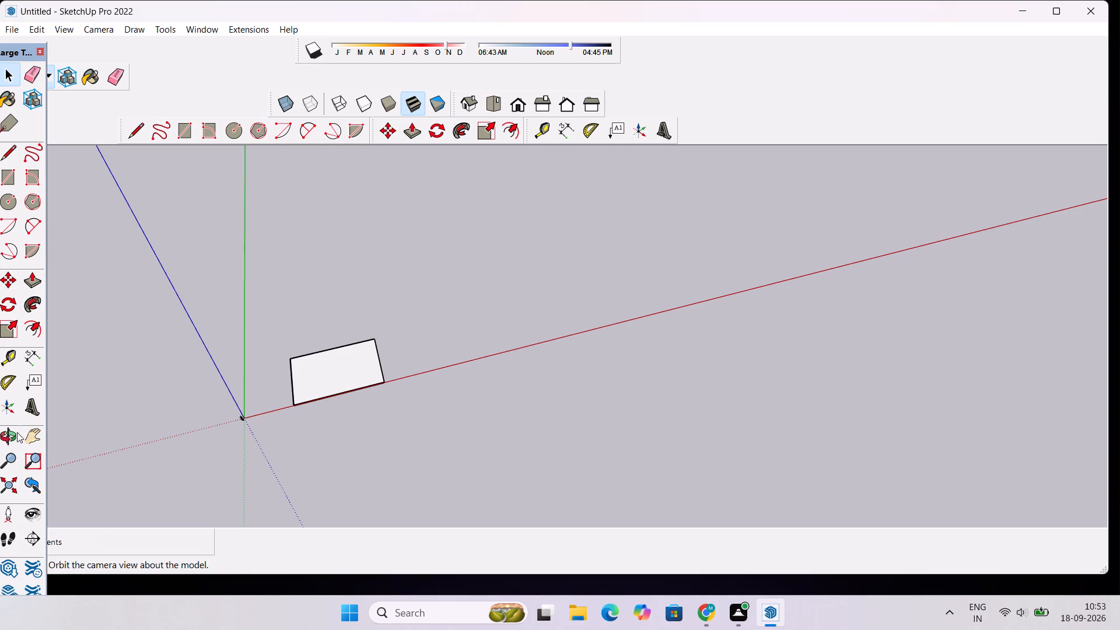
Examine the slab's top face and its thin side along the red axis at closer range.
click(12, 436)
scroll(267, 328, up, 10)
shift+drag(276, 425, 288, 344)
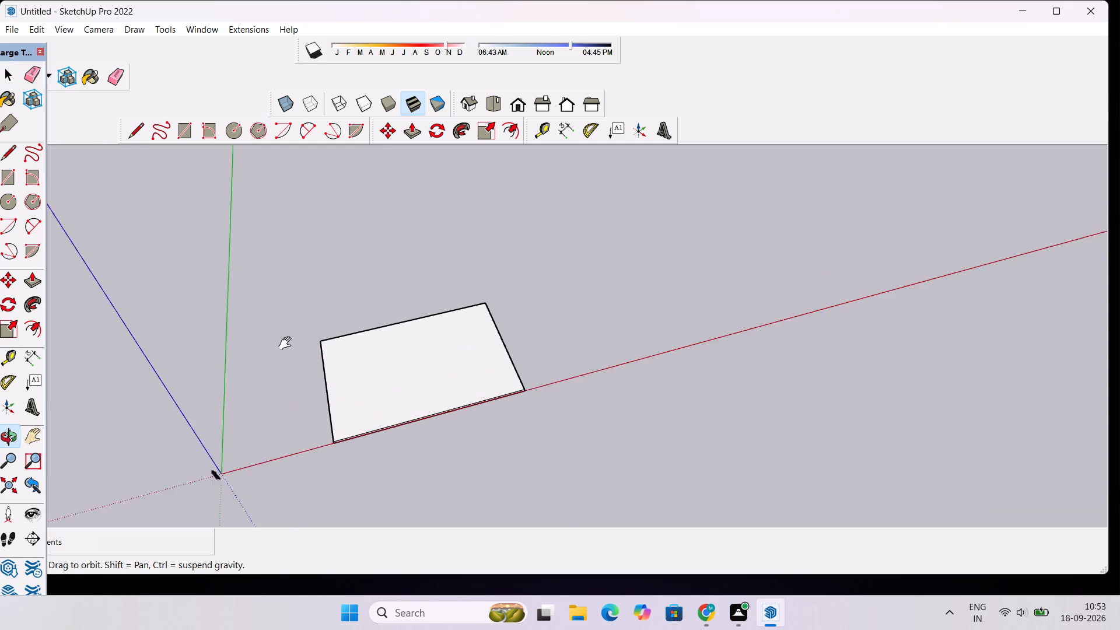
shift+drag(288, 344, 296, 307)
scroll(296, 309, up, 4)
drag(352, 398, 297, 387)
scroll(296, 380, up, 5)
shift+drag(418, 398, 318, 380)
shift+scroll(304, 374, up, 3)
shift+drag(325, 360, 260, 361)
shift+scroll(260, 361, down, 2)
shift+scroll(250, 365, up, 2)
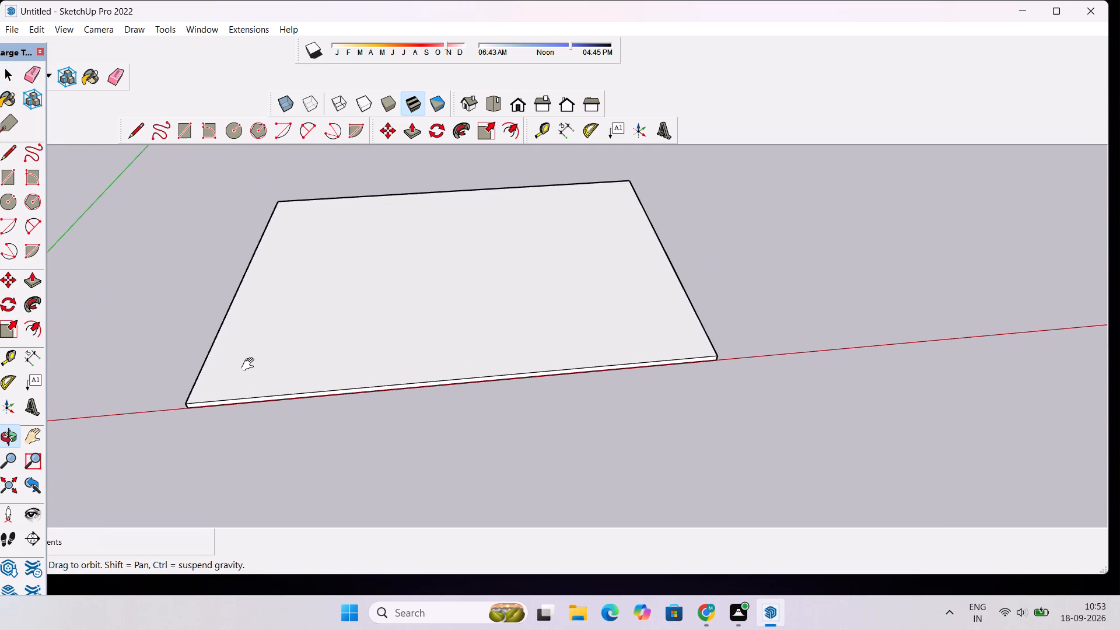
Examine the whole slab and its outer edges from slightly different angles and distances.
shift+scroll(250, 365, down, 4)
shift+drag(267, 372, 253, 339)
scroll(253, 339, up, 1)
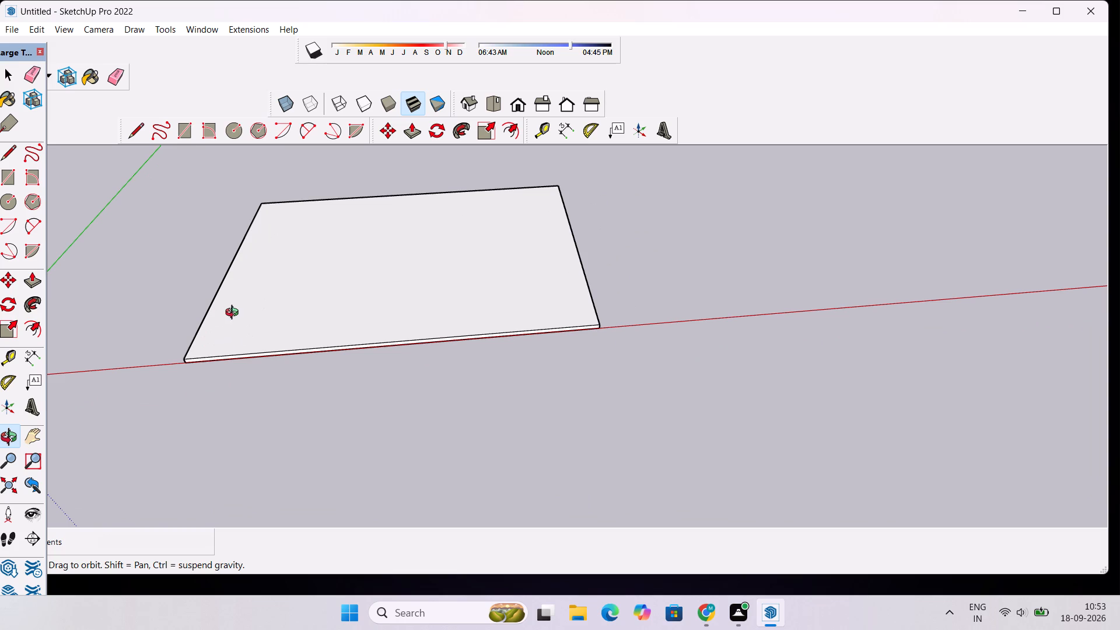
shift+scroll(235, 314, down, 4)
drag(261, 320, 264, 335)
shift+drag(264, 377, 262, 361)
scroll(233, 297, up, 4)
drag(398, 306, 278, 314)
drag(211, 307, 327, 315)
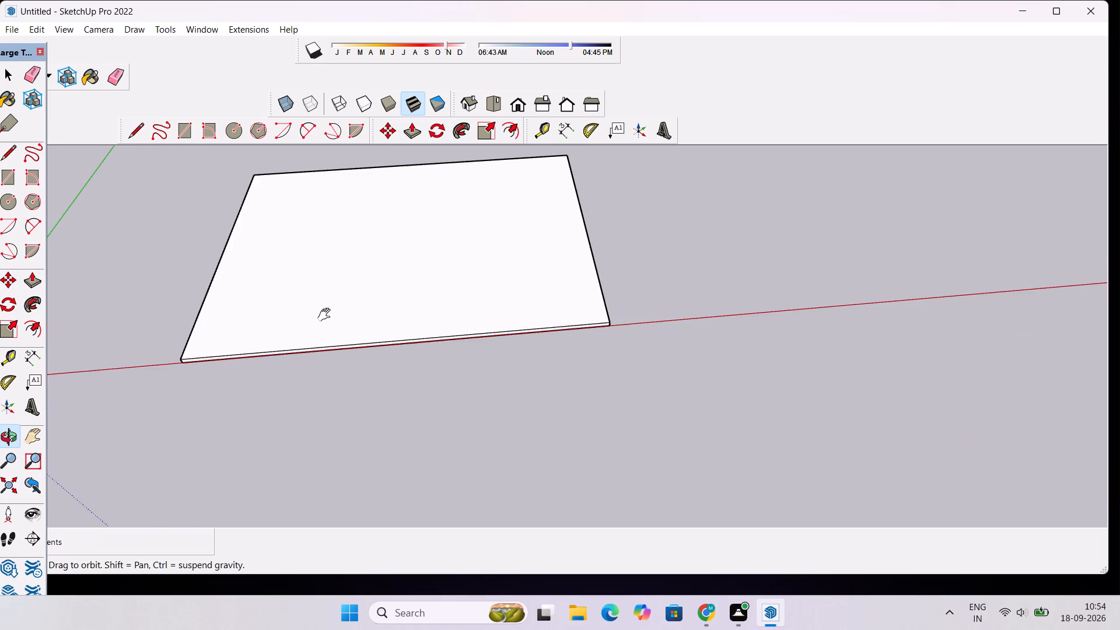
shift+scroll(327, 315, down, 5)
shift+drag(302, 317, 385, 311)
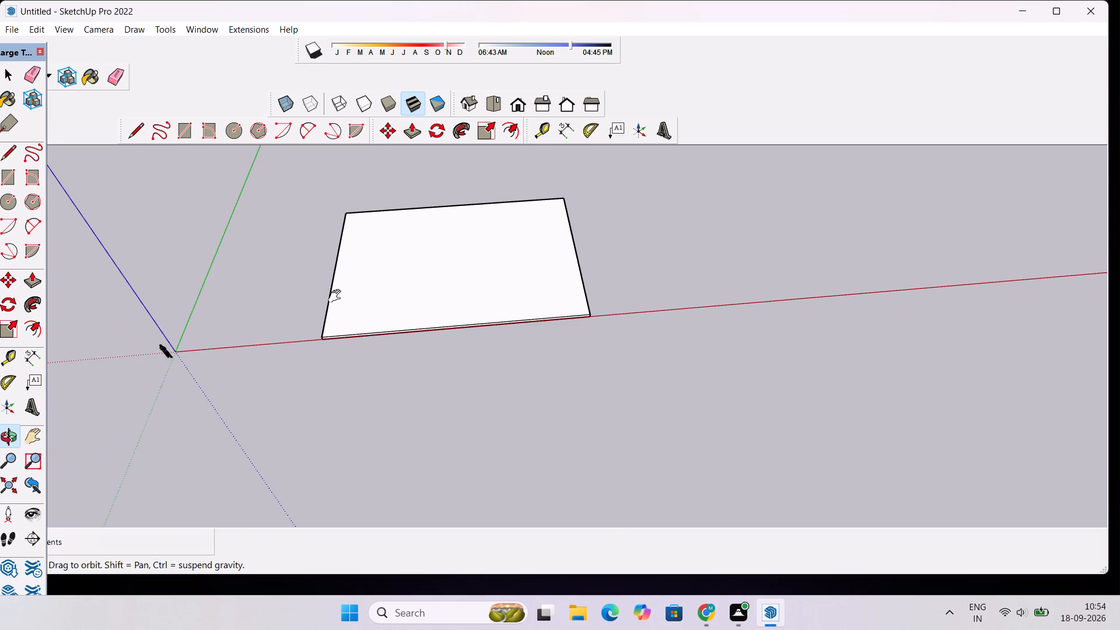
scroll(335, 297, down, 3)
scroll(335, 297, up, 9)
shift+drag(380, 286, 329, 294)
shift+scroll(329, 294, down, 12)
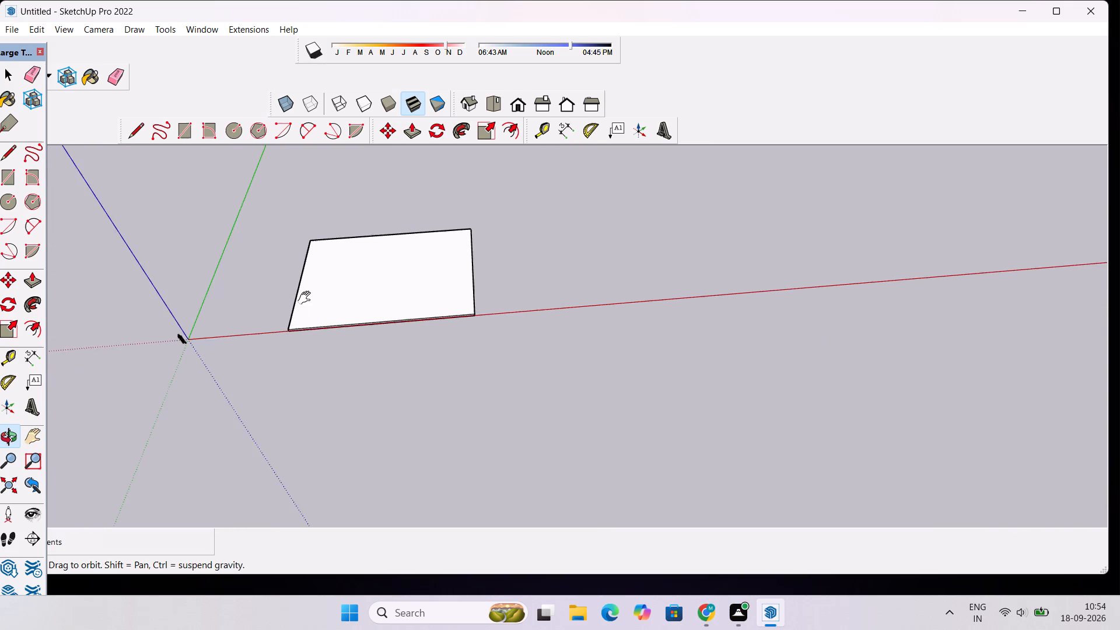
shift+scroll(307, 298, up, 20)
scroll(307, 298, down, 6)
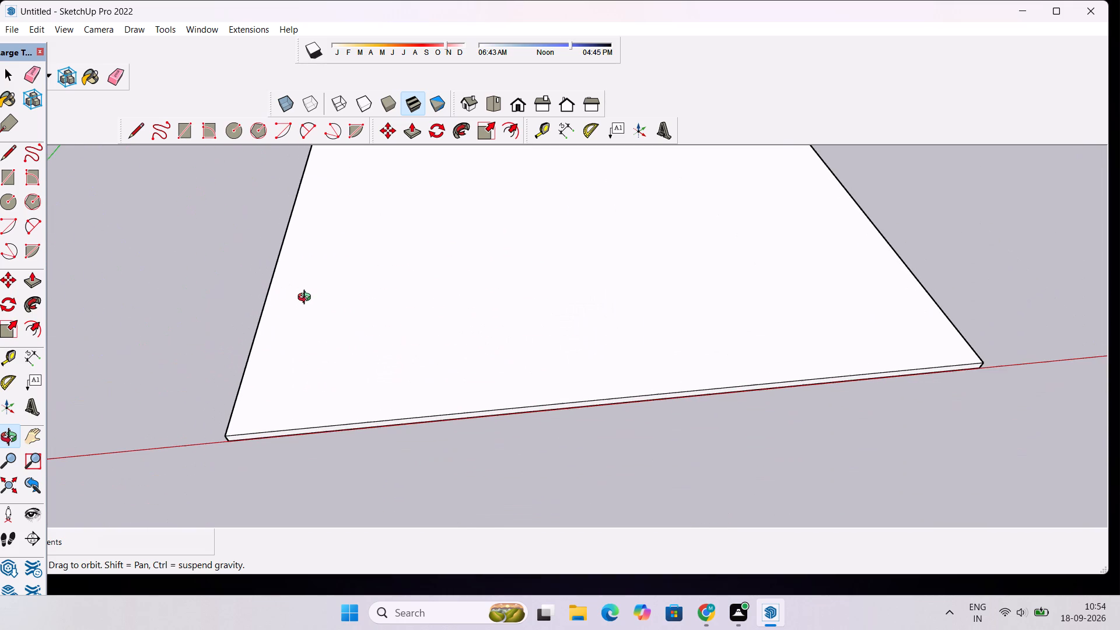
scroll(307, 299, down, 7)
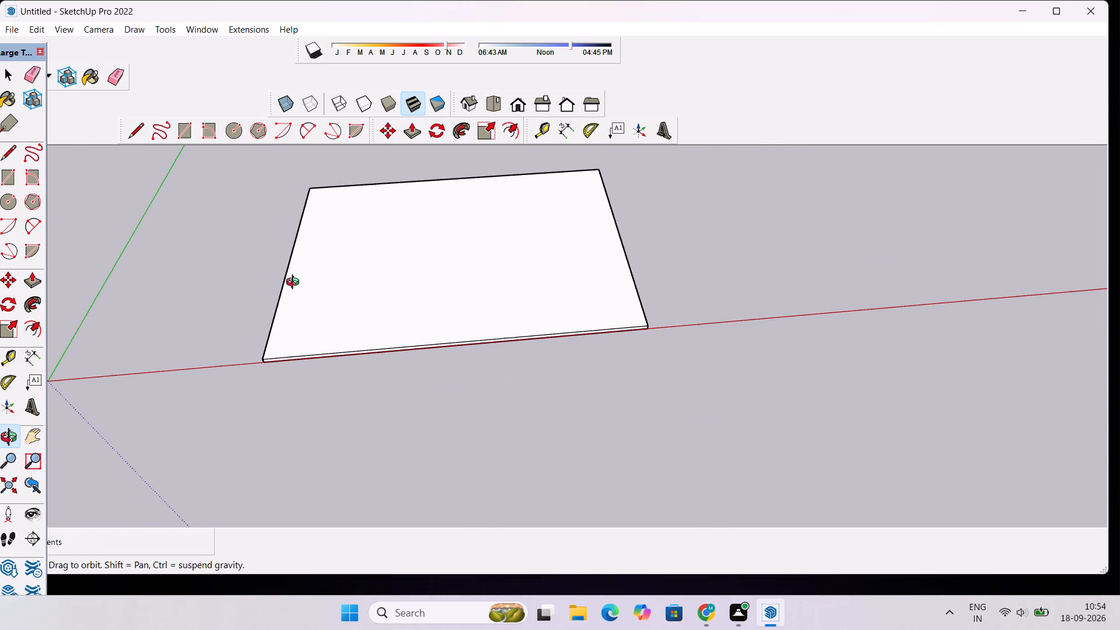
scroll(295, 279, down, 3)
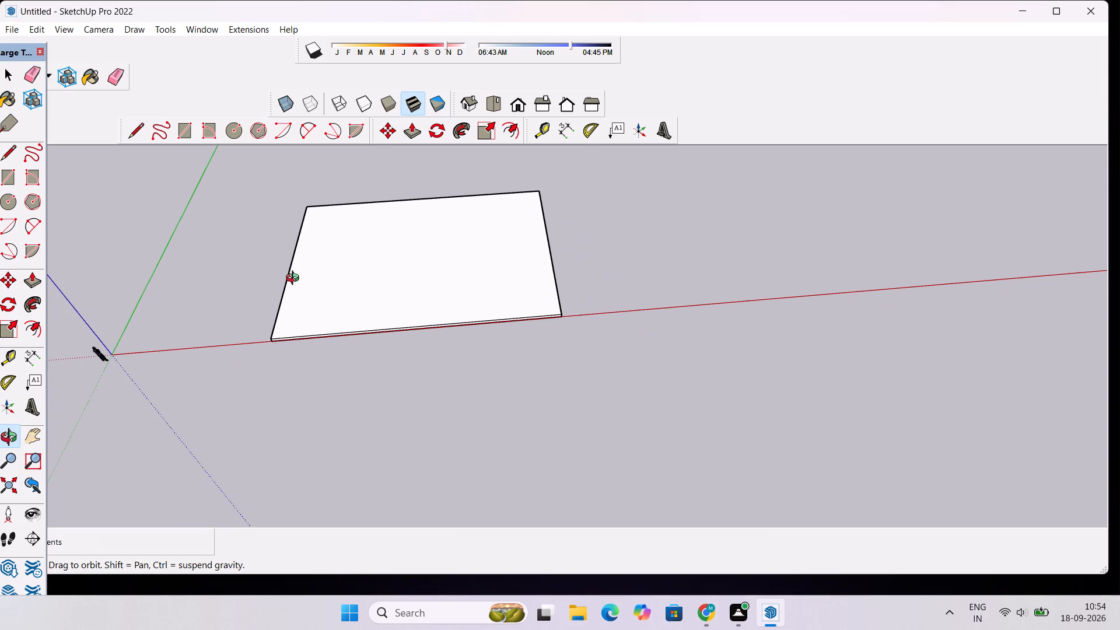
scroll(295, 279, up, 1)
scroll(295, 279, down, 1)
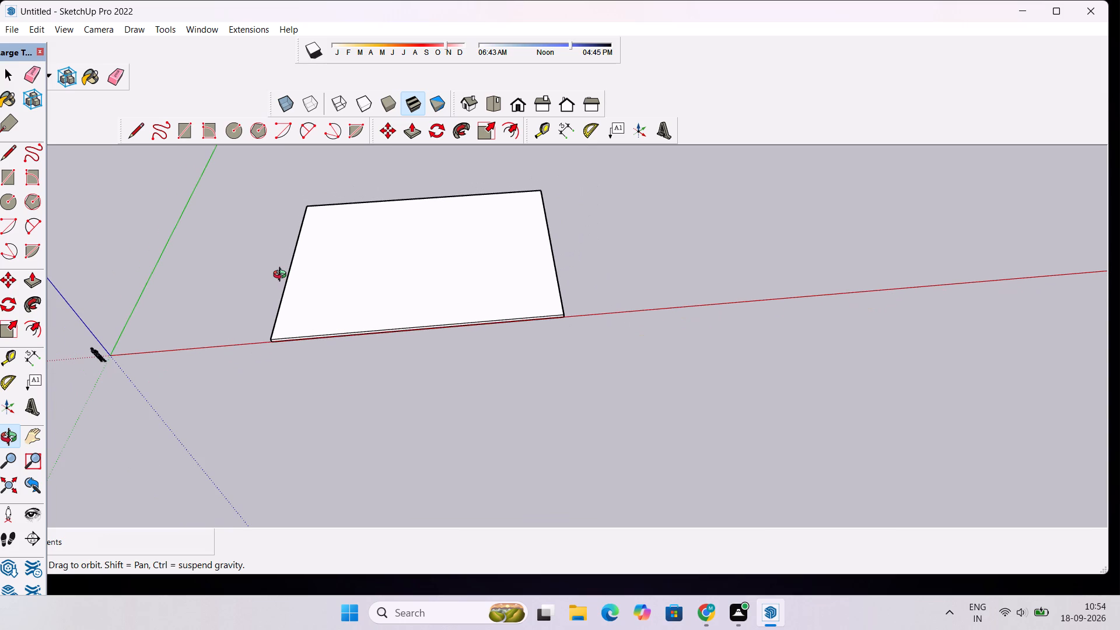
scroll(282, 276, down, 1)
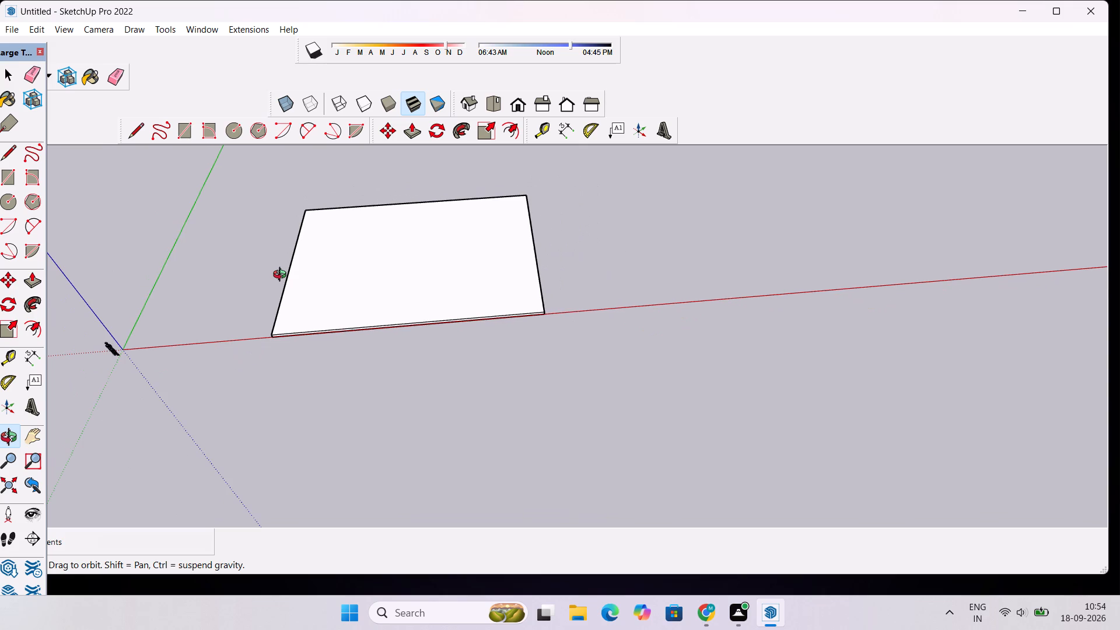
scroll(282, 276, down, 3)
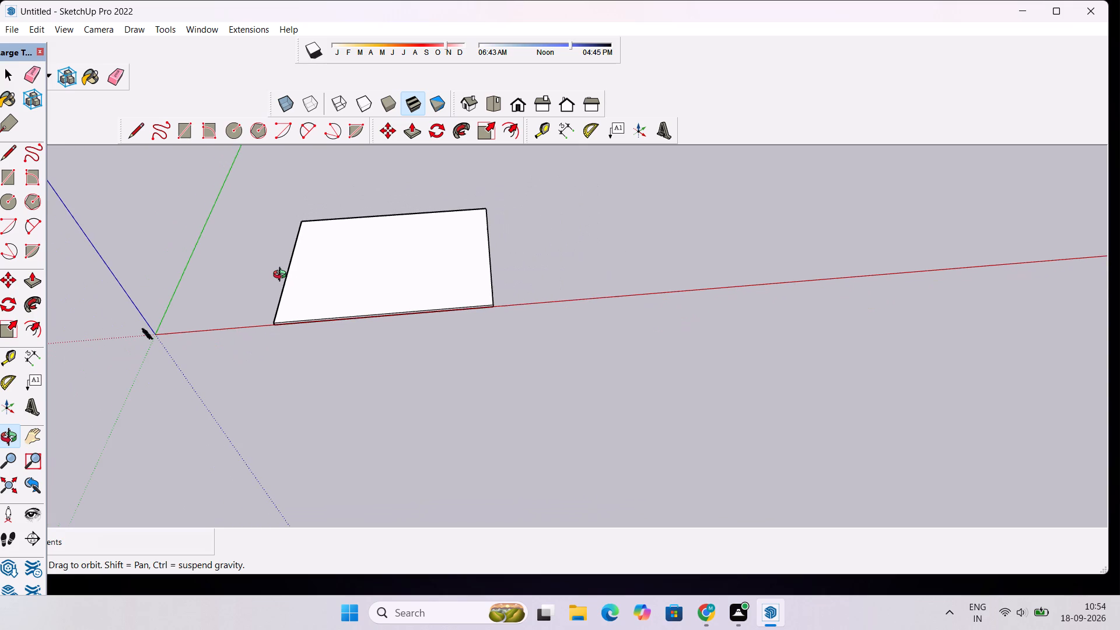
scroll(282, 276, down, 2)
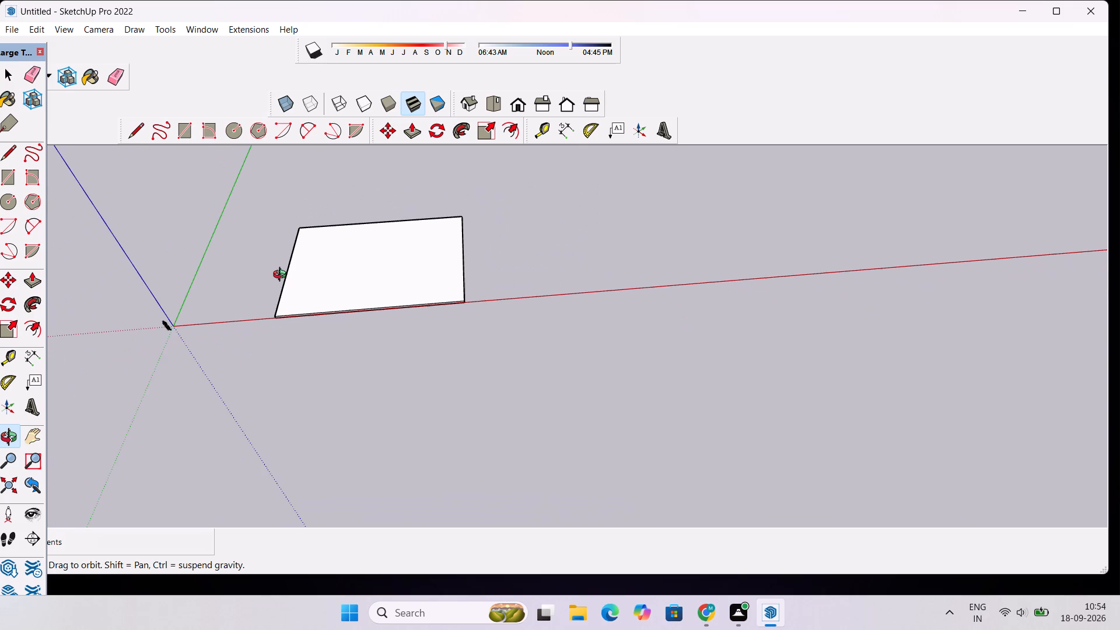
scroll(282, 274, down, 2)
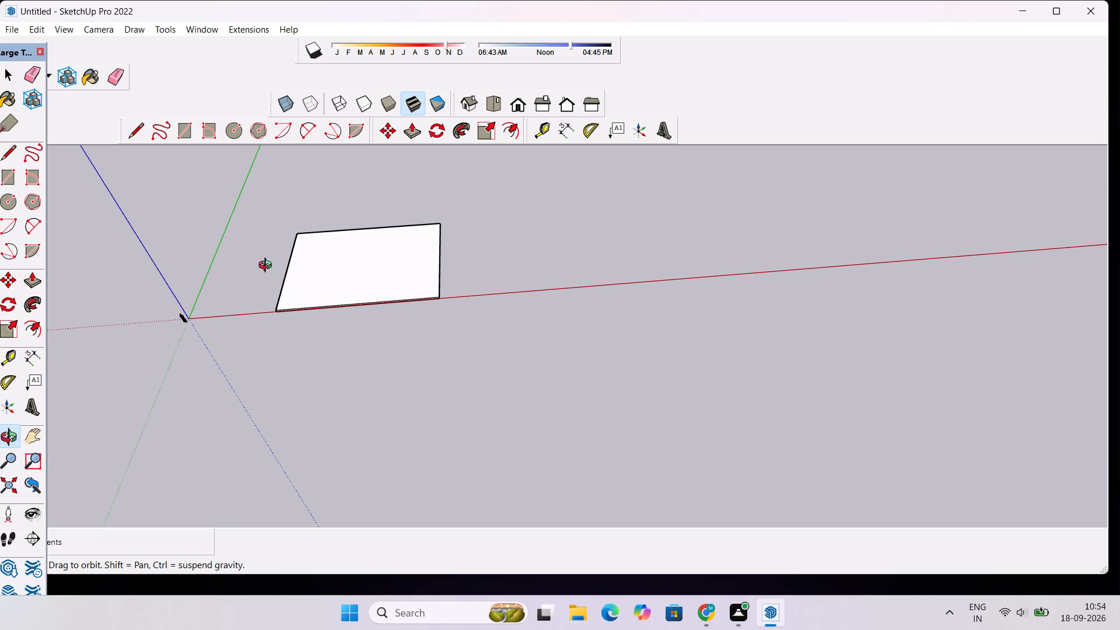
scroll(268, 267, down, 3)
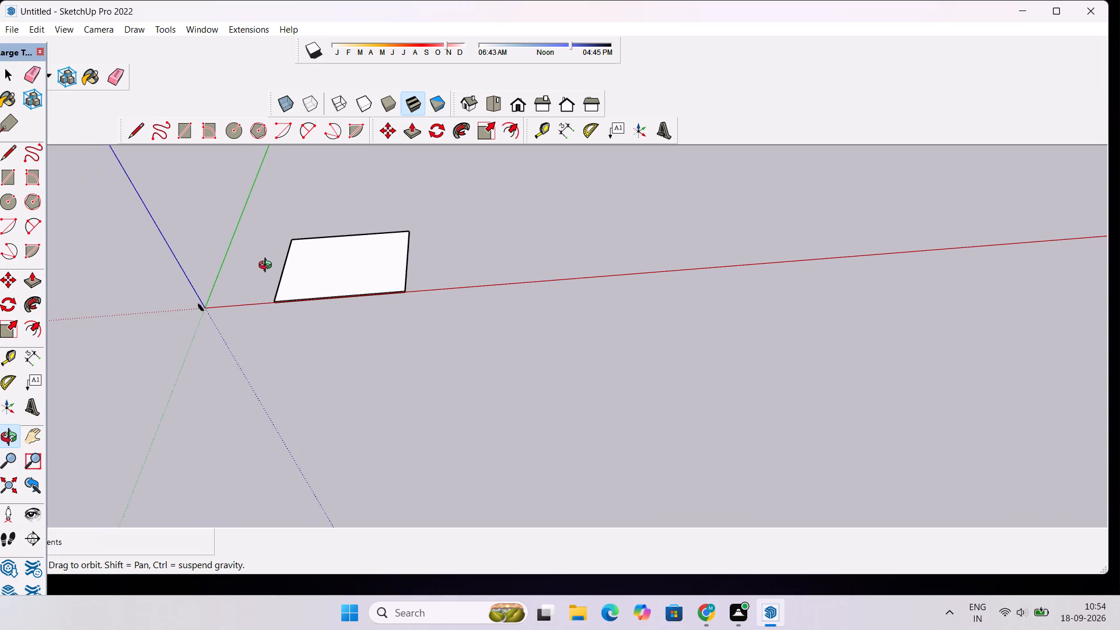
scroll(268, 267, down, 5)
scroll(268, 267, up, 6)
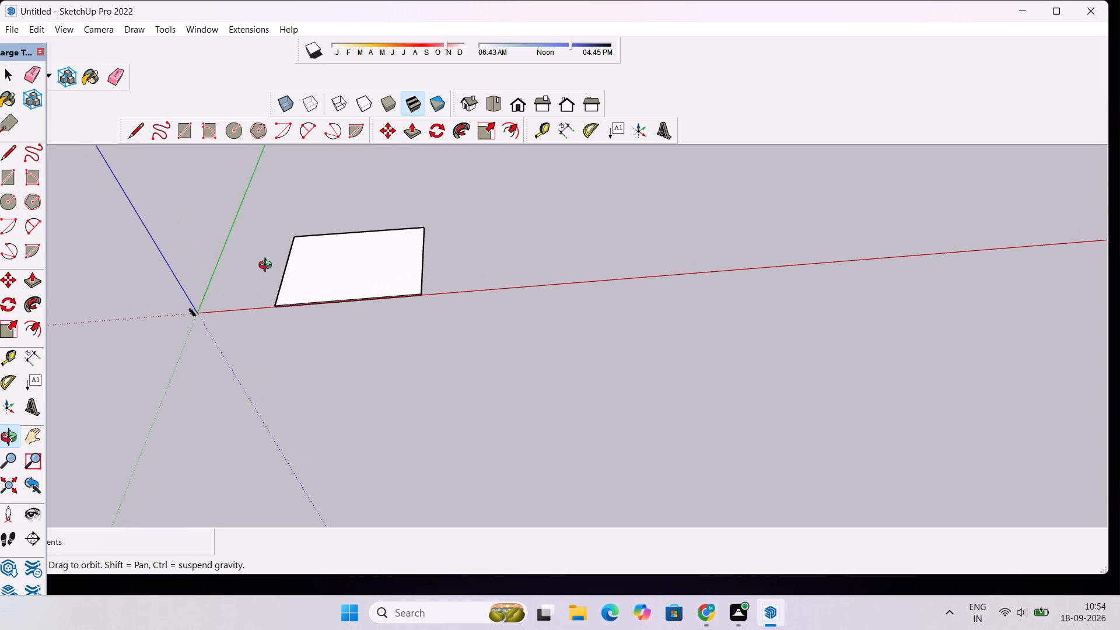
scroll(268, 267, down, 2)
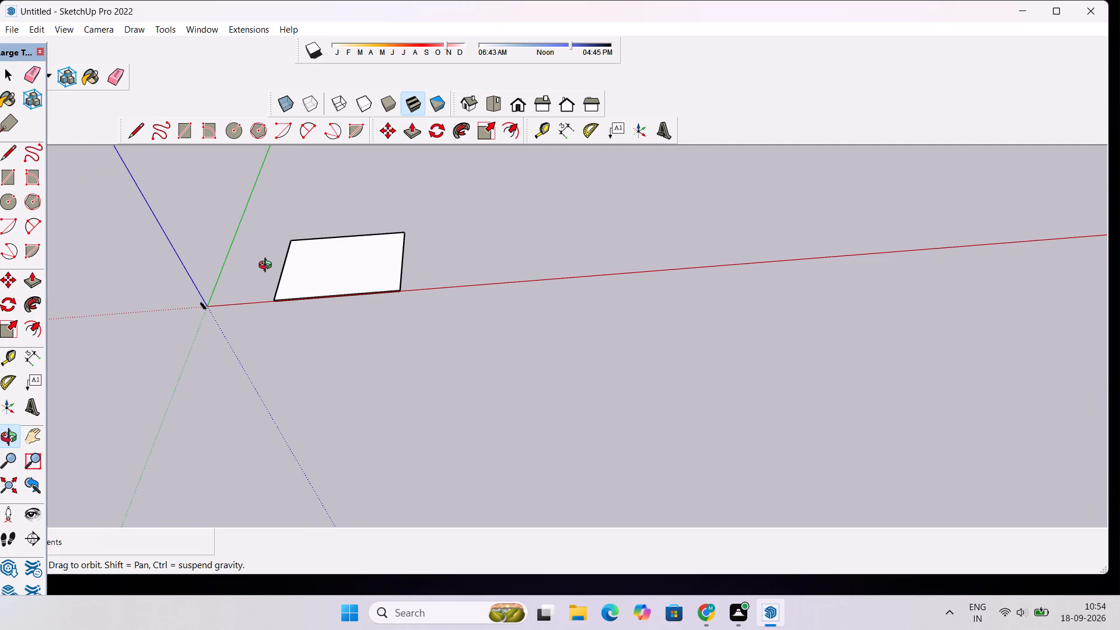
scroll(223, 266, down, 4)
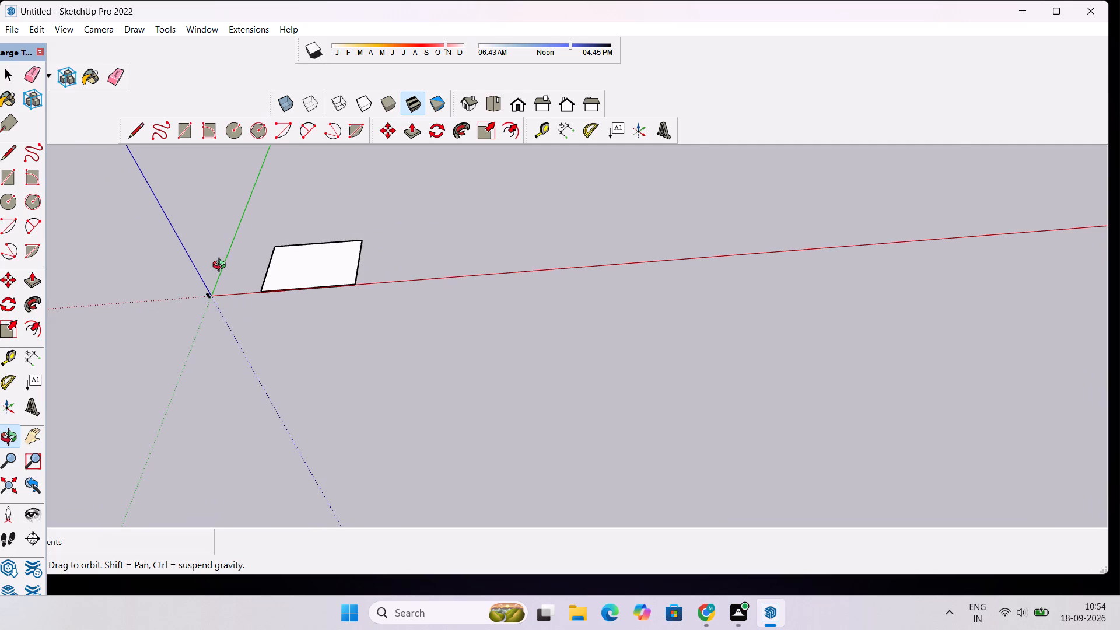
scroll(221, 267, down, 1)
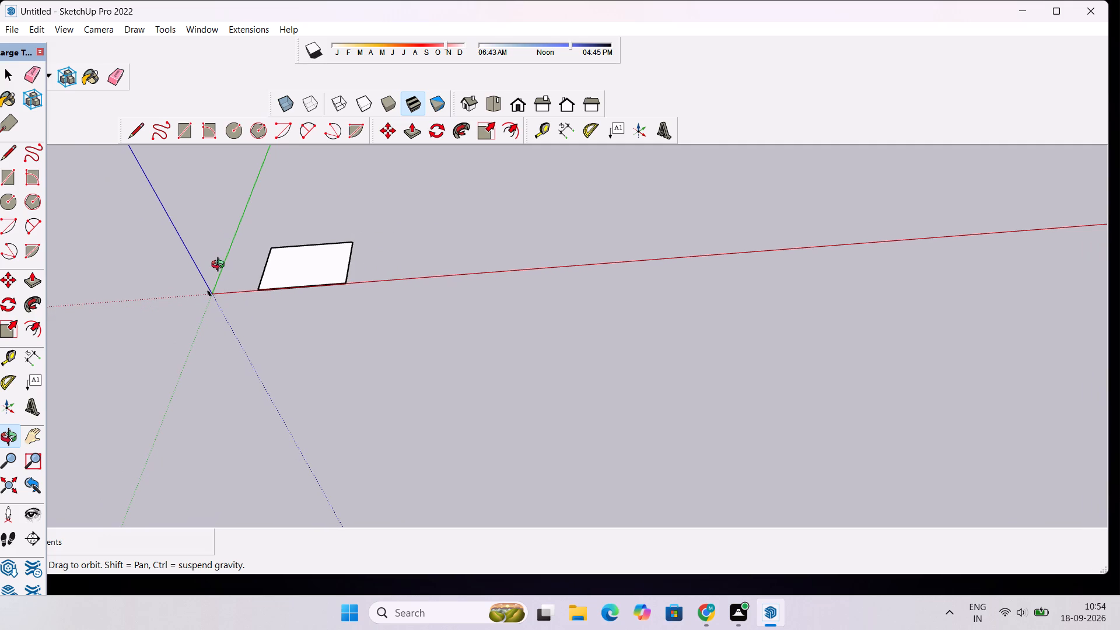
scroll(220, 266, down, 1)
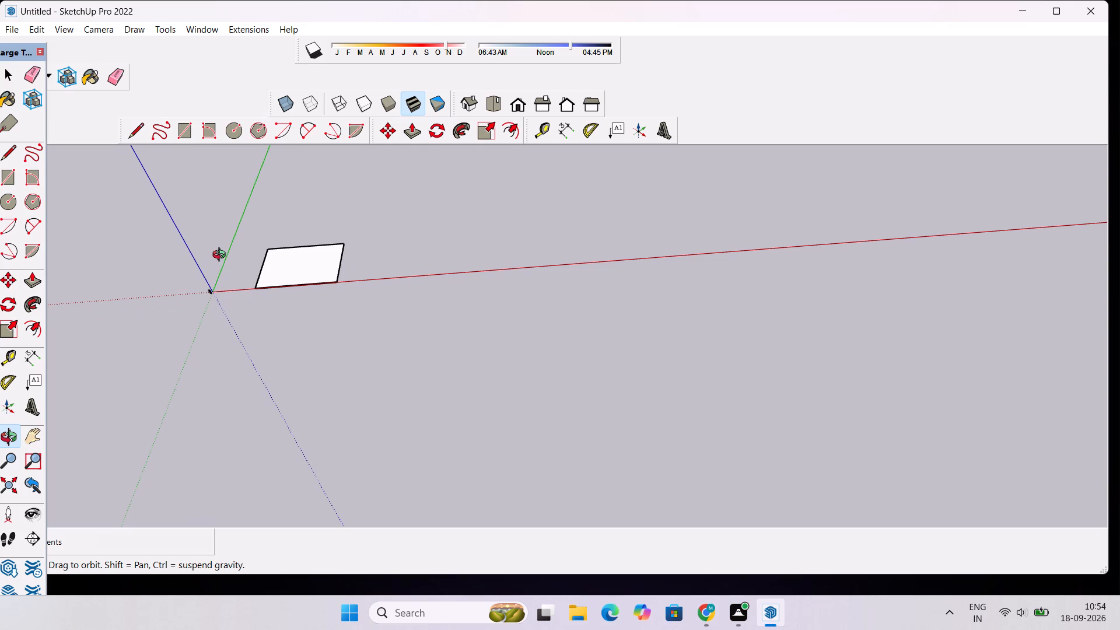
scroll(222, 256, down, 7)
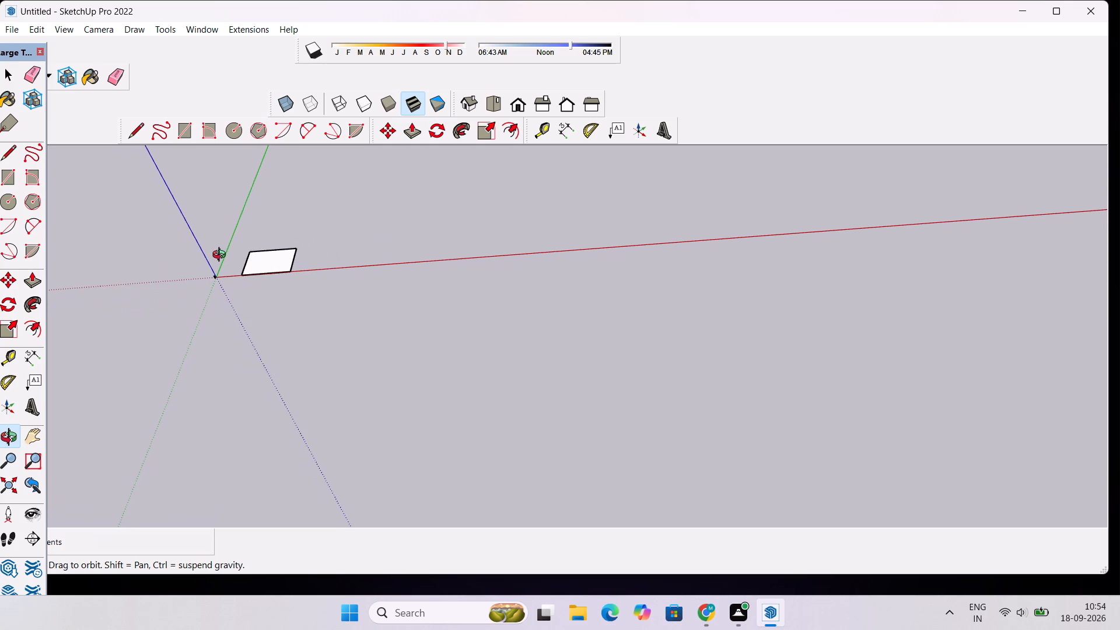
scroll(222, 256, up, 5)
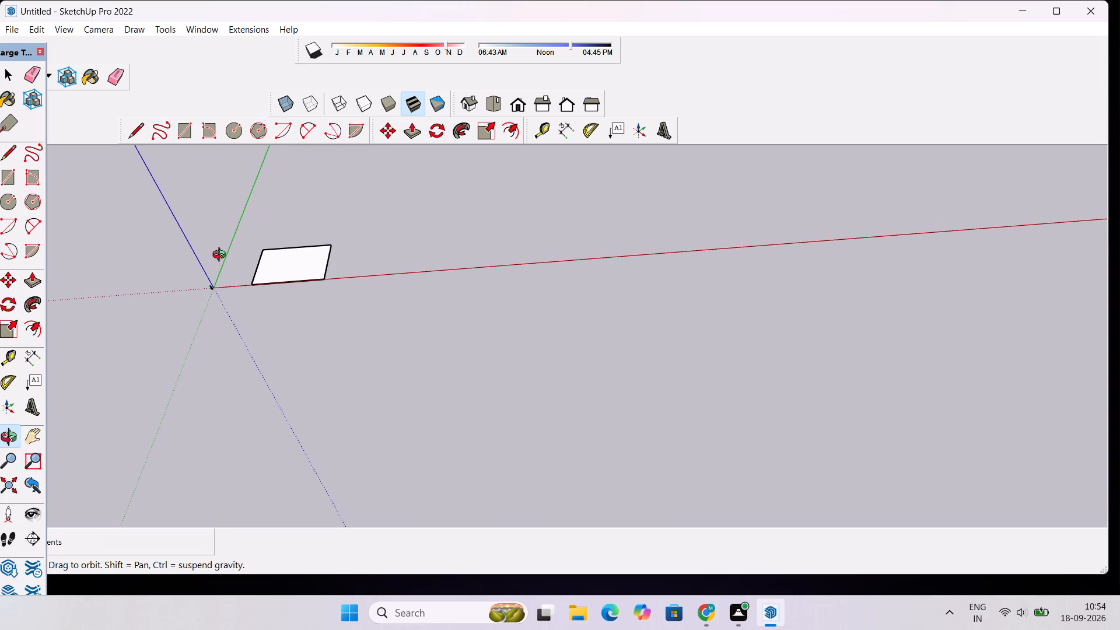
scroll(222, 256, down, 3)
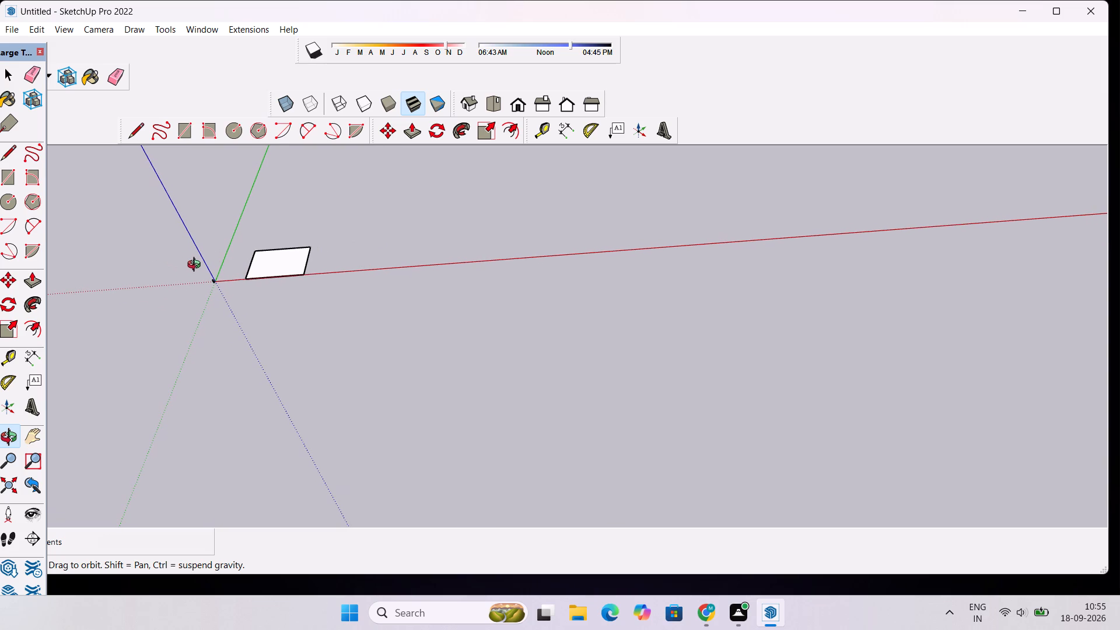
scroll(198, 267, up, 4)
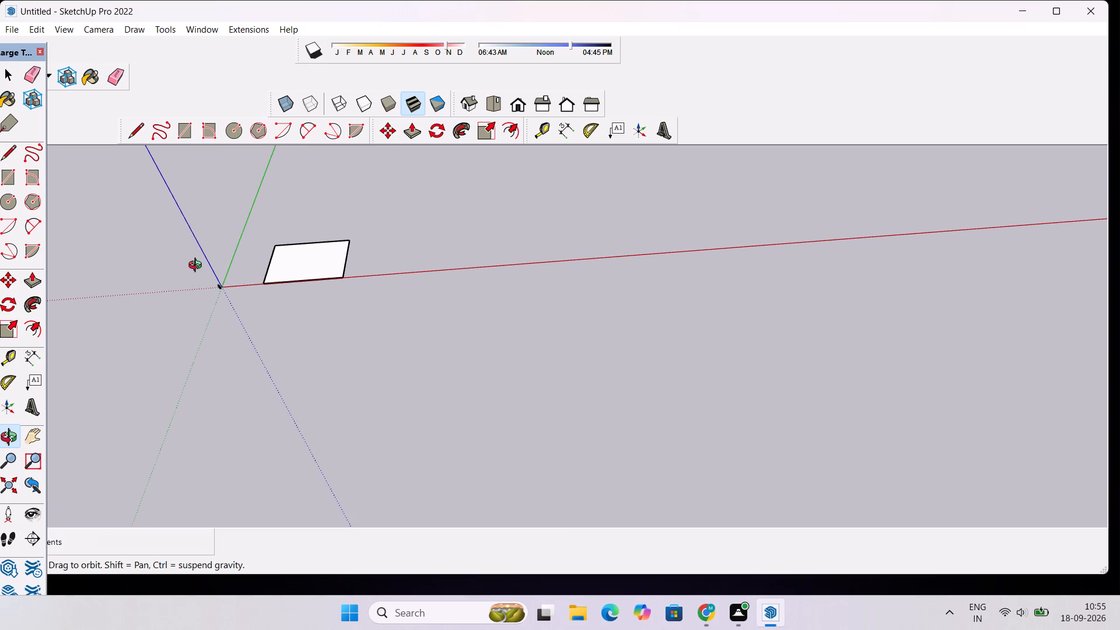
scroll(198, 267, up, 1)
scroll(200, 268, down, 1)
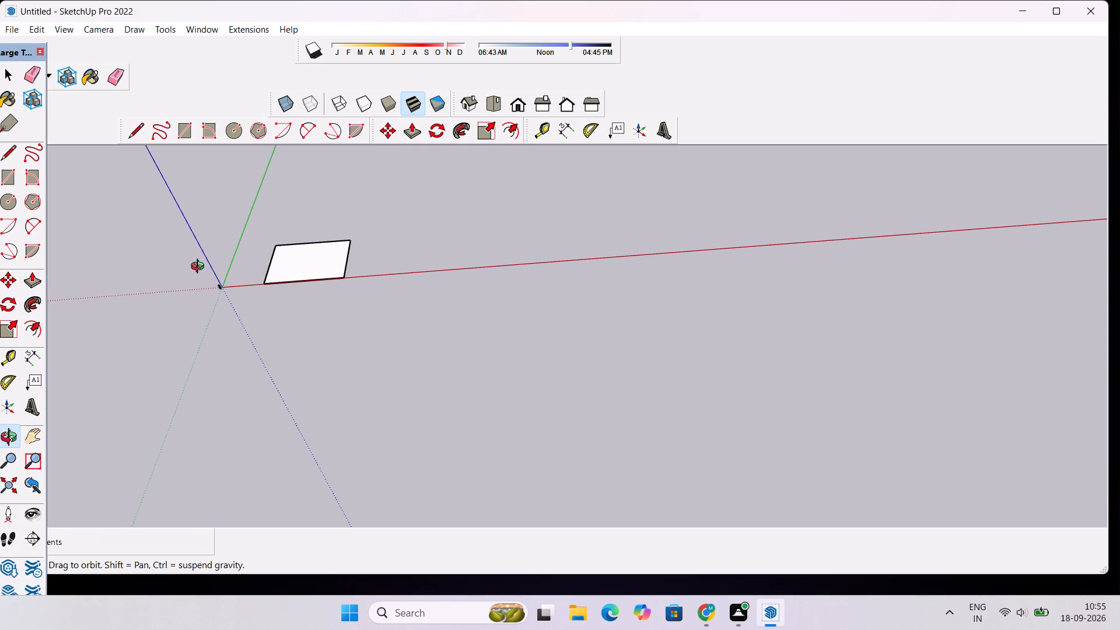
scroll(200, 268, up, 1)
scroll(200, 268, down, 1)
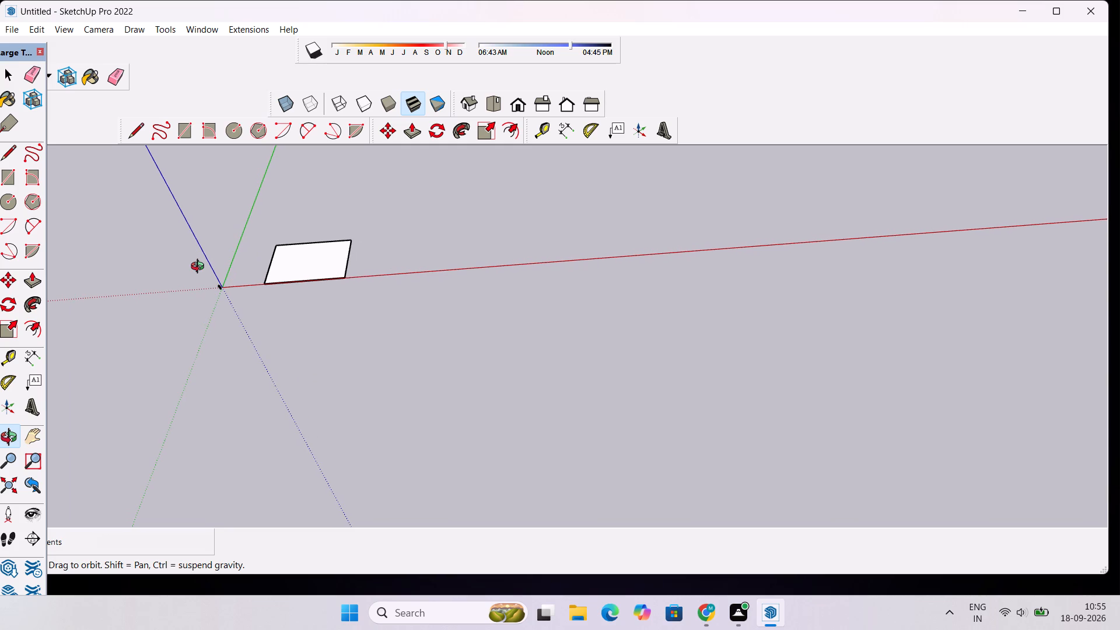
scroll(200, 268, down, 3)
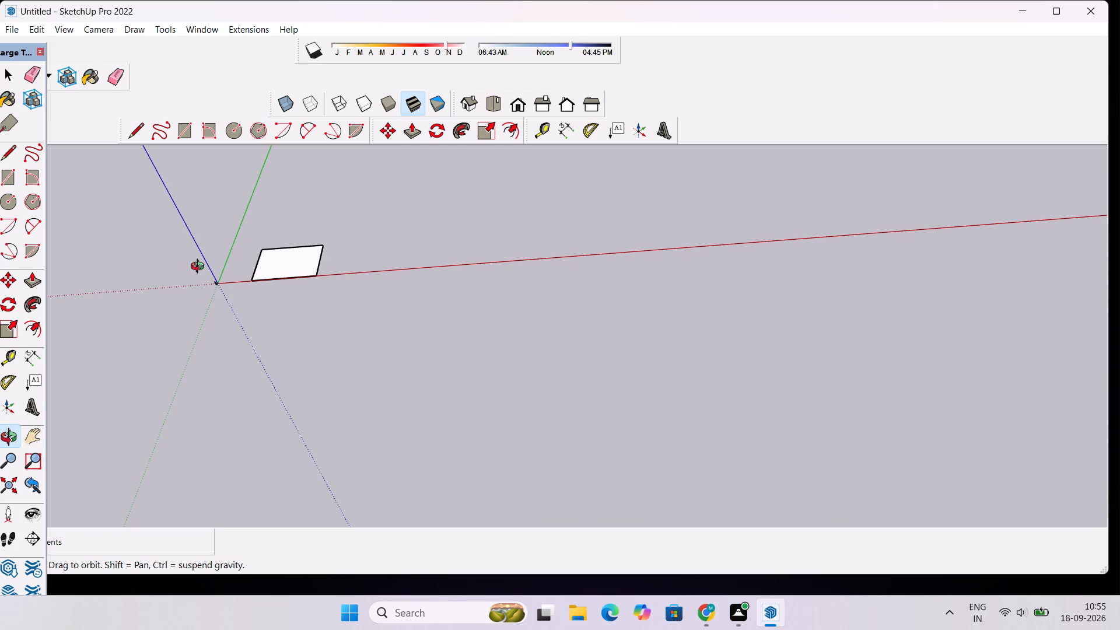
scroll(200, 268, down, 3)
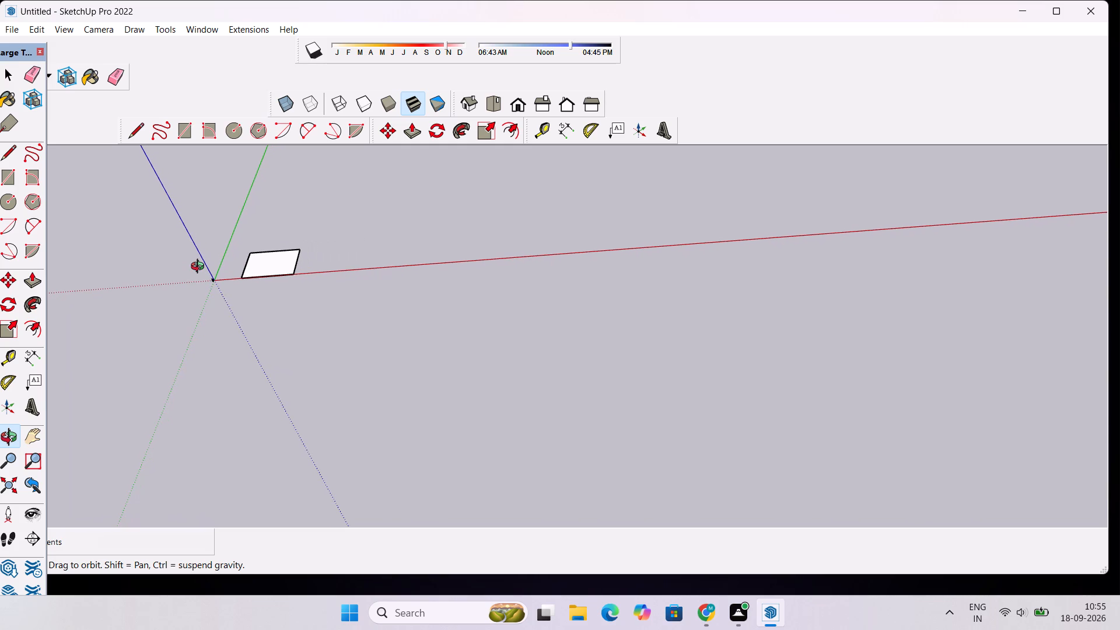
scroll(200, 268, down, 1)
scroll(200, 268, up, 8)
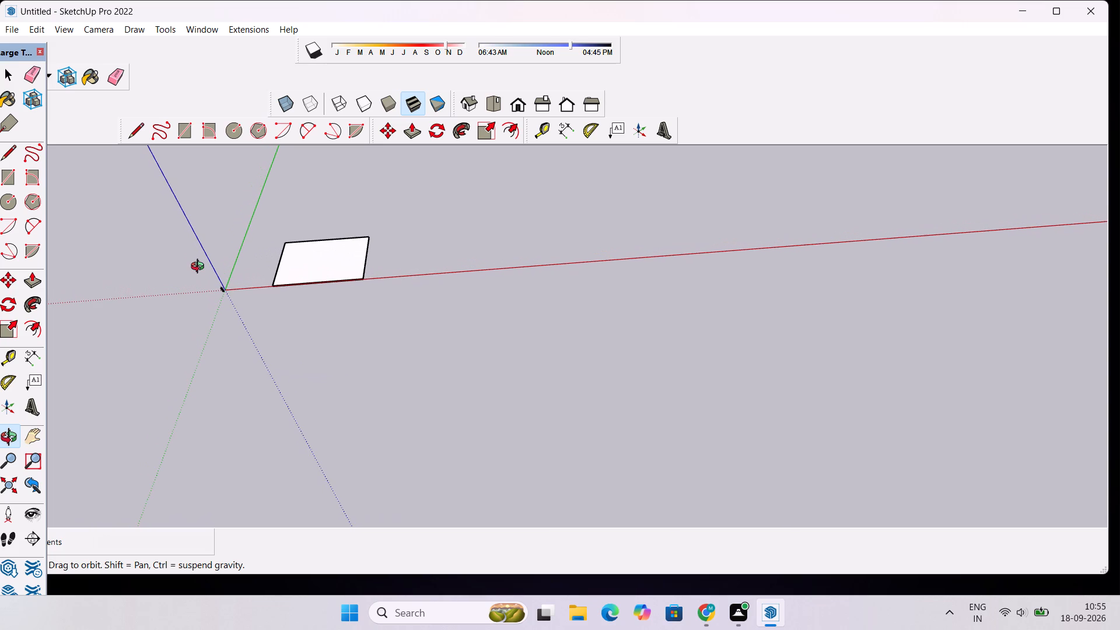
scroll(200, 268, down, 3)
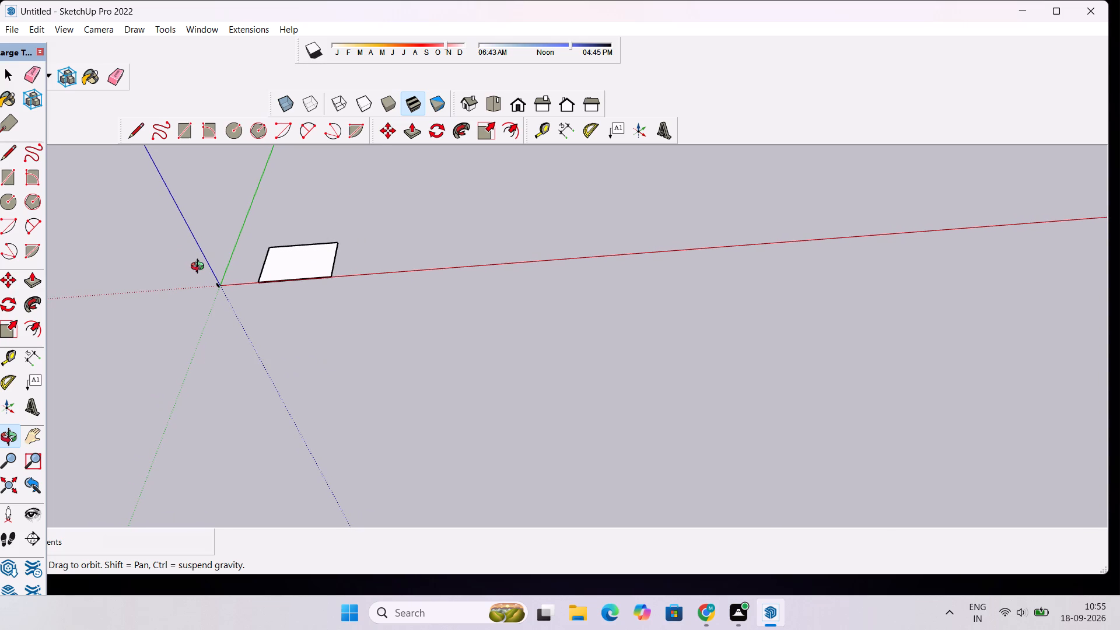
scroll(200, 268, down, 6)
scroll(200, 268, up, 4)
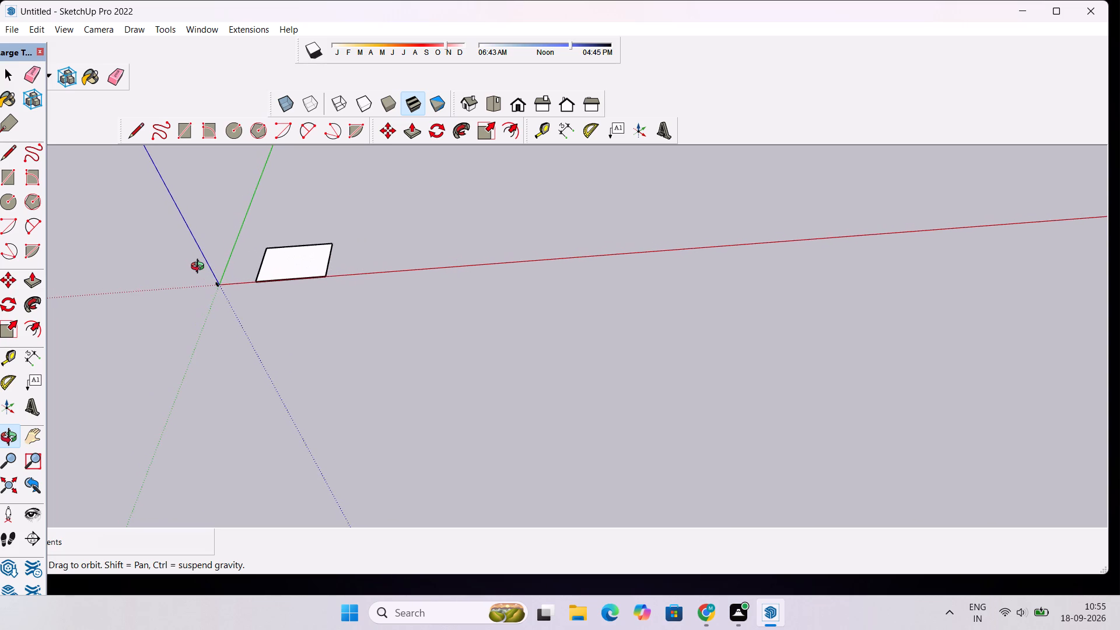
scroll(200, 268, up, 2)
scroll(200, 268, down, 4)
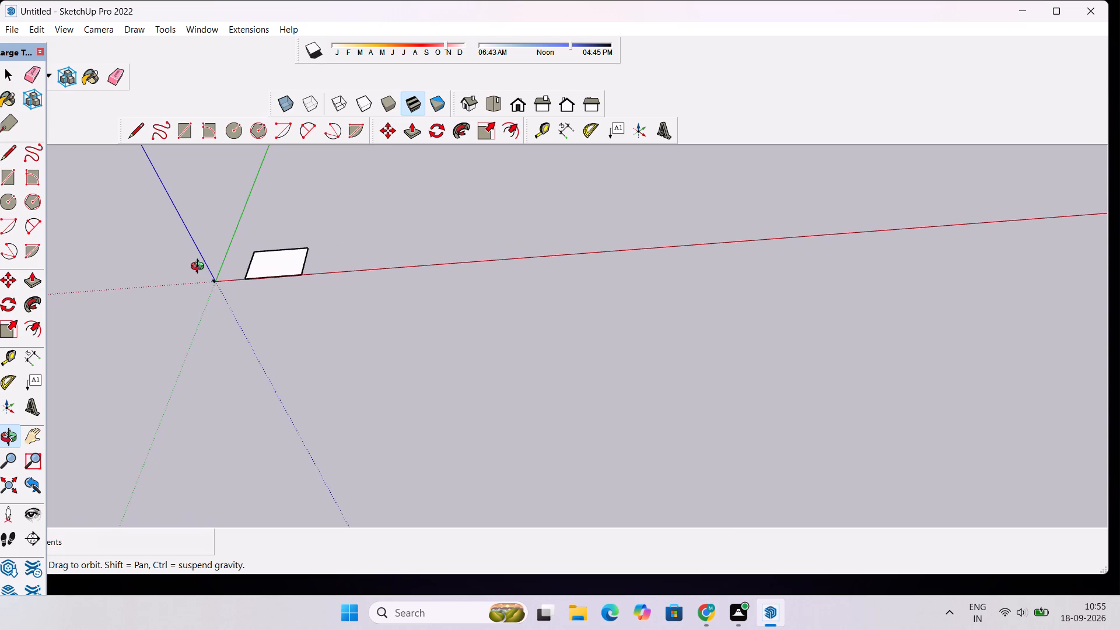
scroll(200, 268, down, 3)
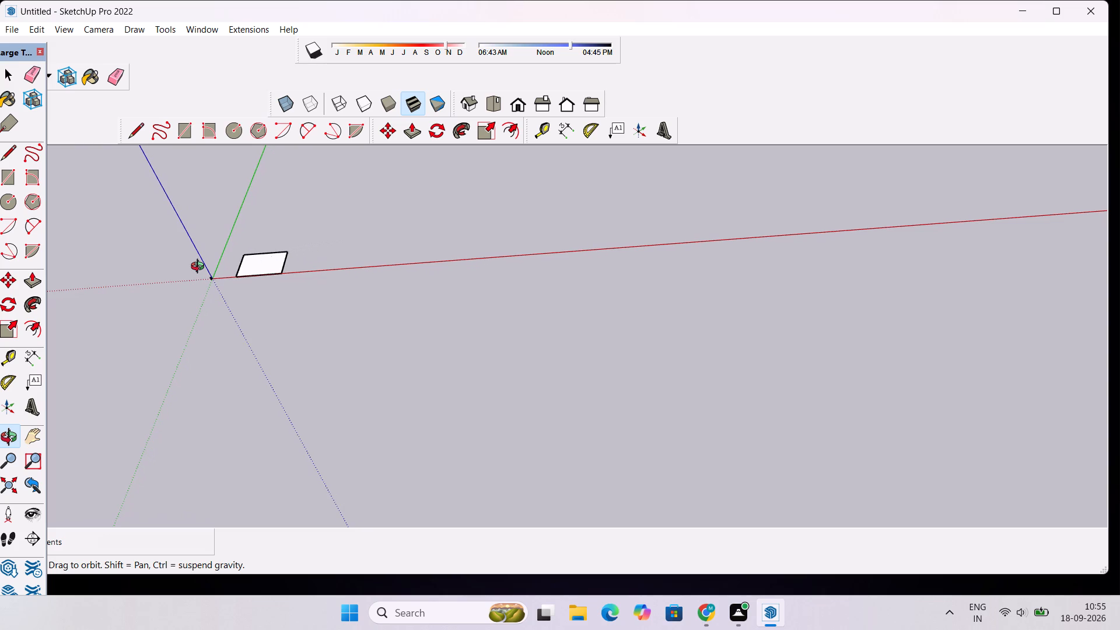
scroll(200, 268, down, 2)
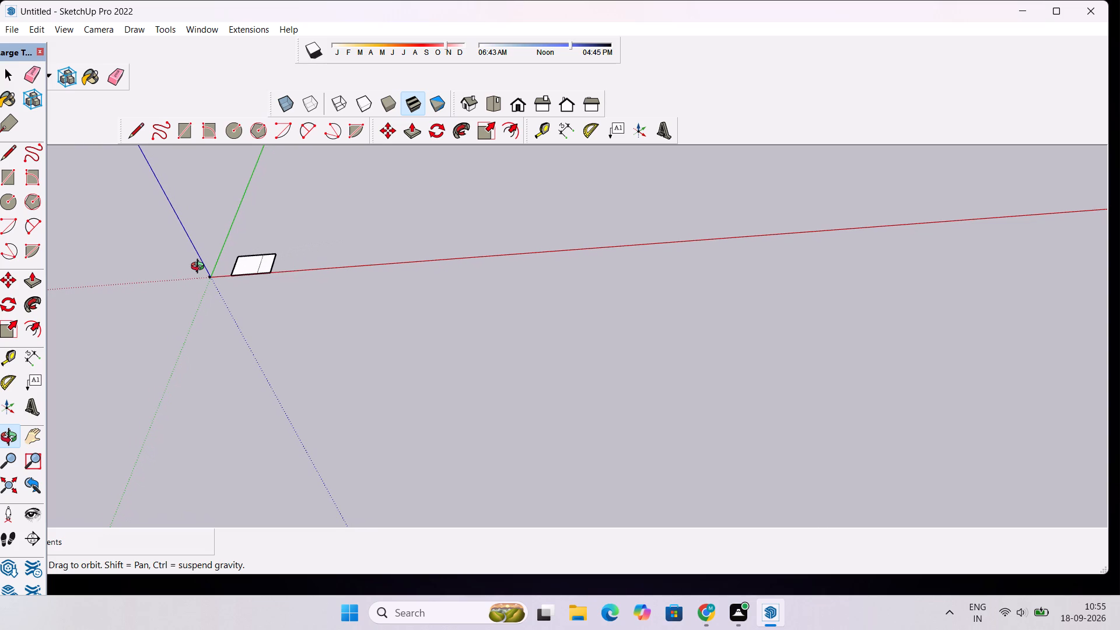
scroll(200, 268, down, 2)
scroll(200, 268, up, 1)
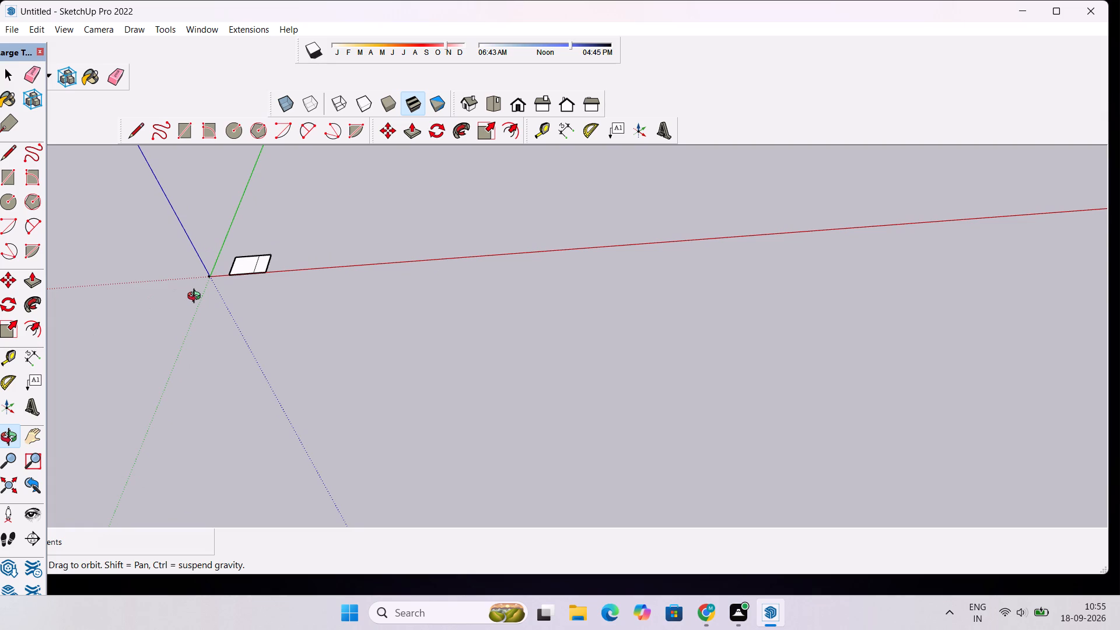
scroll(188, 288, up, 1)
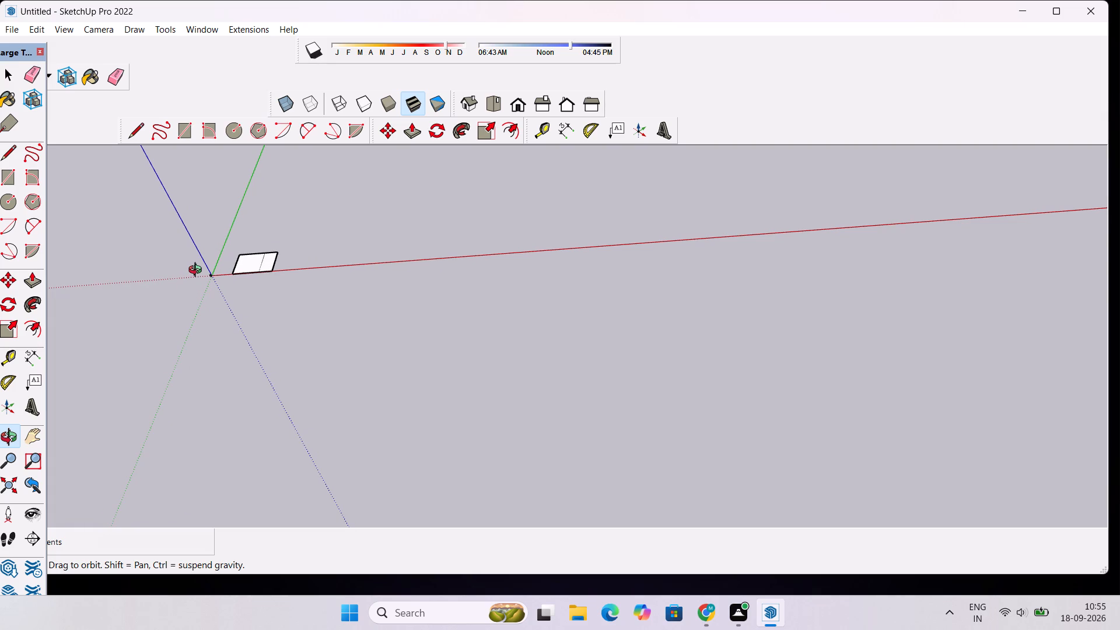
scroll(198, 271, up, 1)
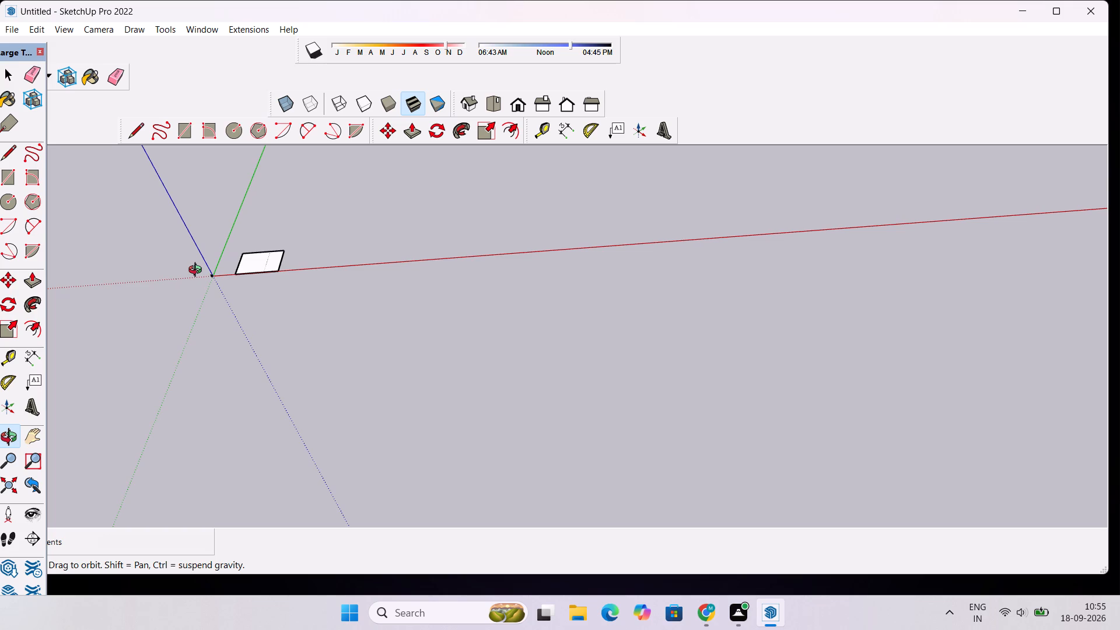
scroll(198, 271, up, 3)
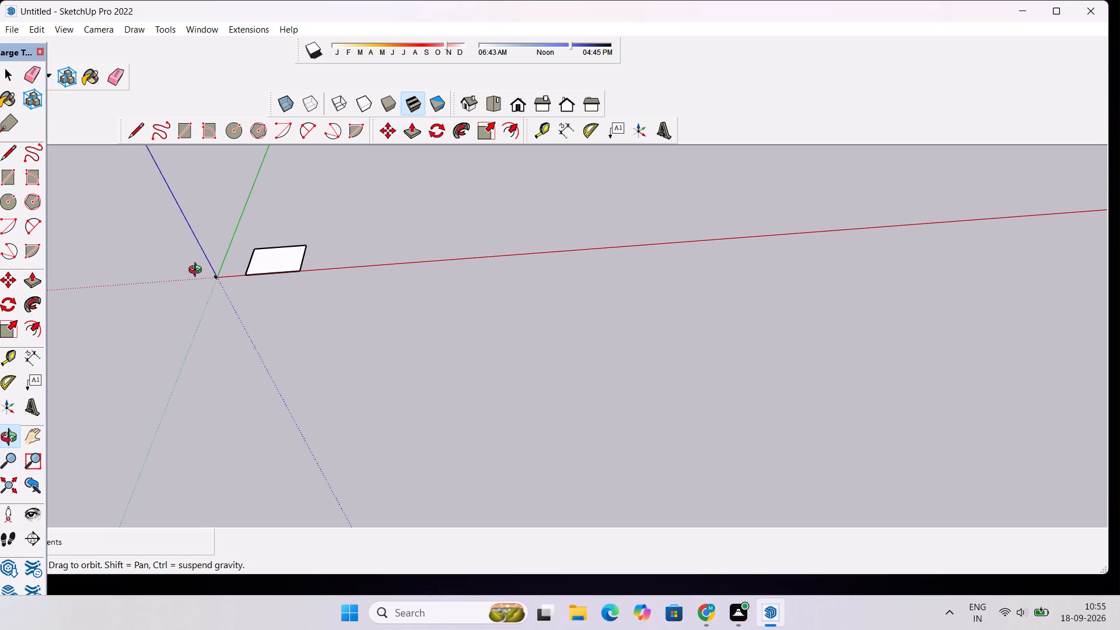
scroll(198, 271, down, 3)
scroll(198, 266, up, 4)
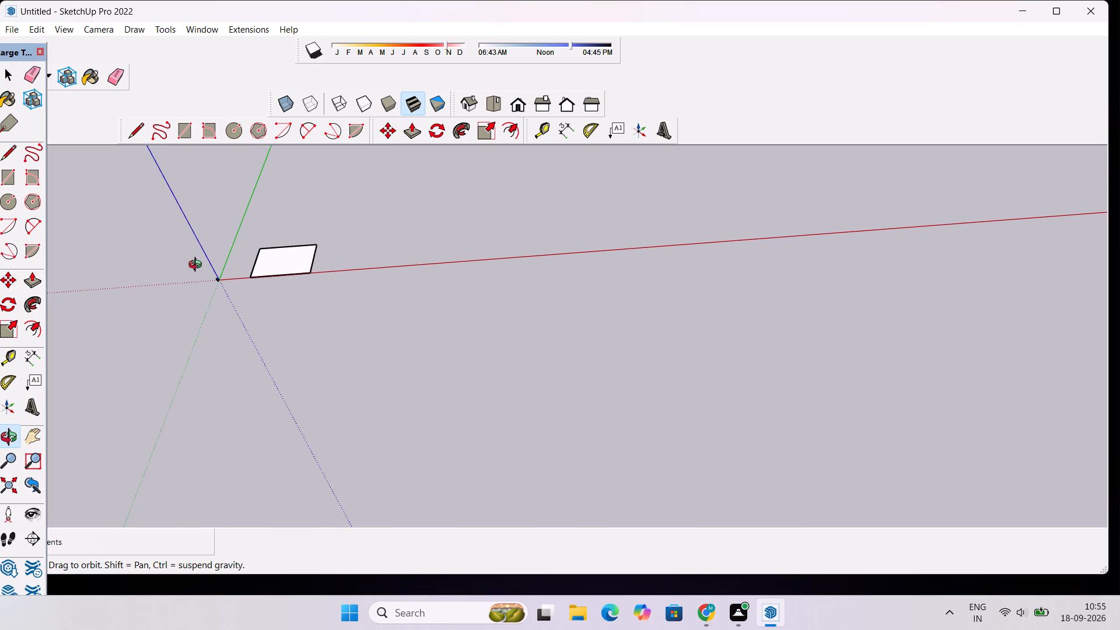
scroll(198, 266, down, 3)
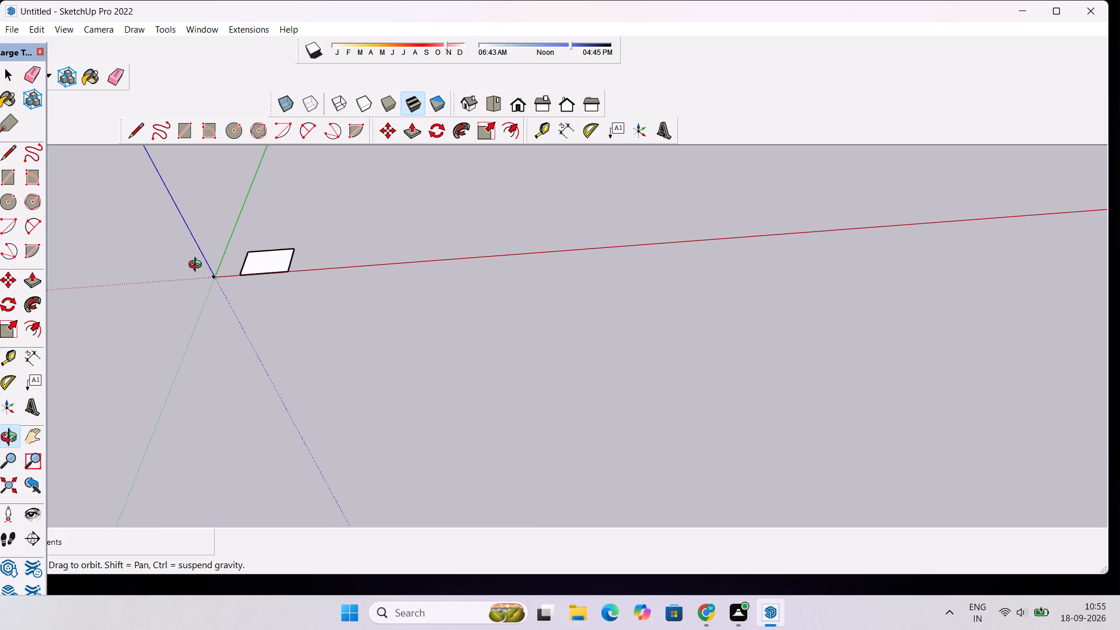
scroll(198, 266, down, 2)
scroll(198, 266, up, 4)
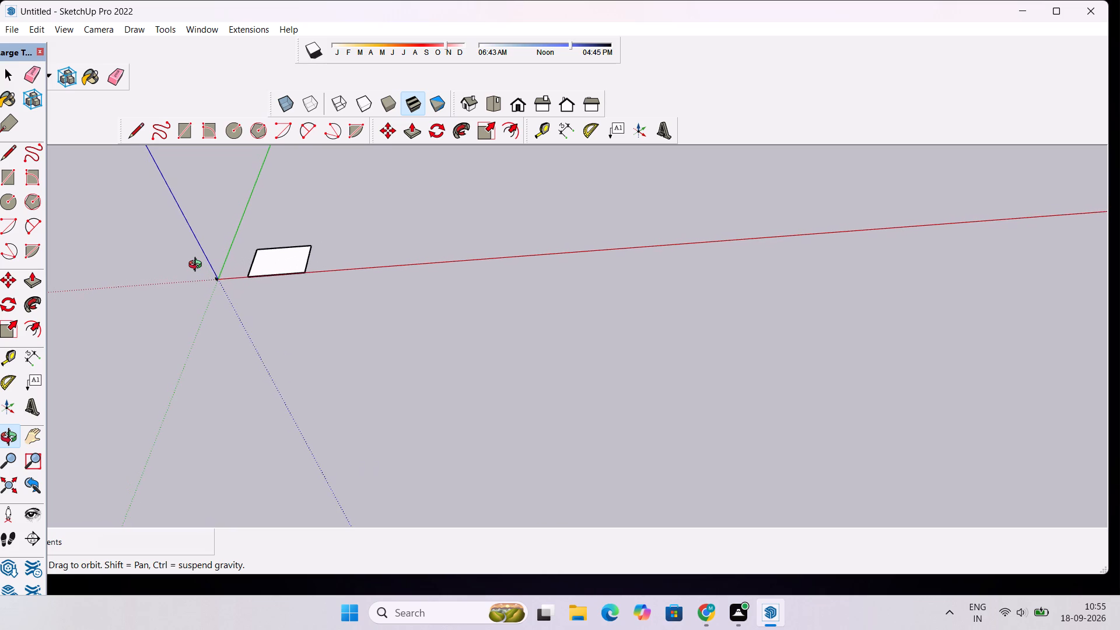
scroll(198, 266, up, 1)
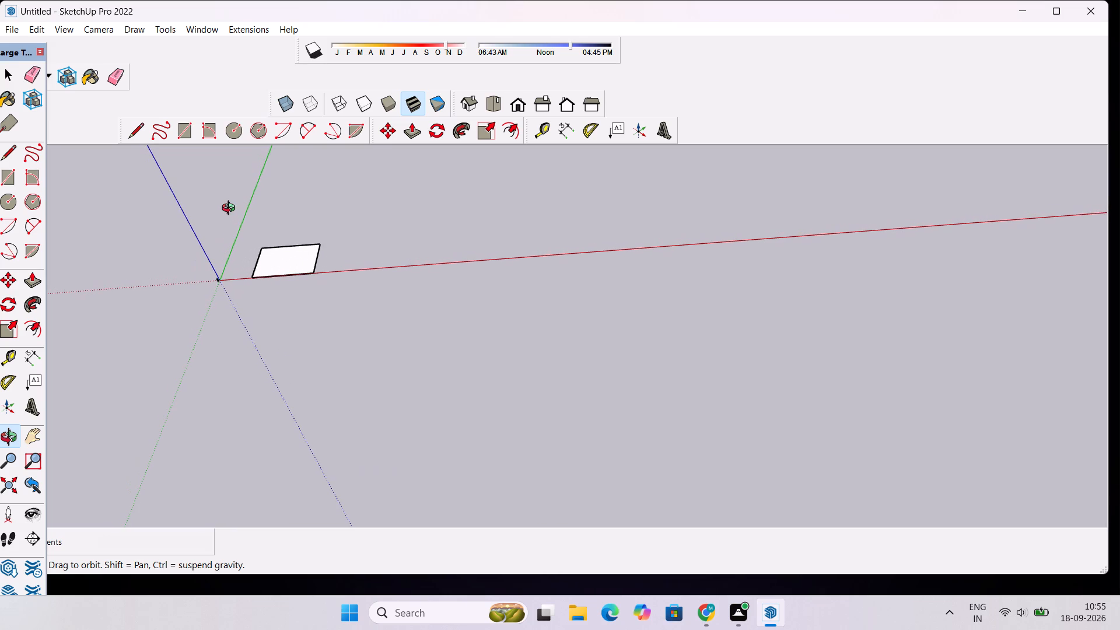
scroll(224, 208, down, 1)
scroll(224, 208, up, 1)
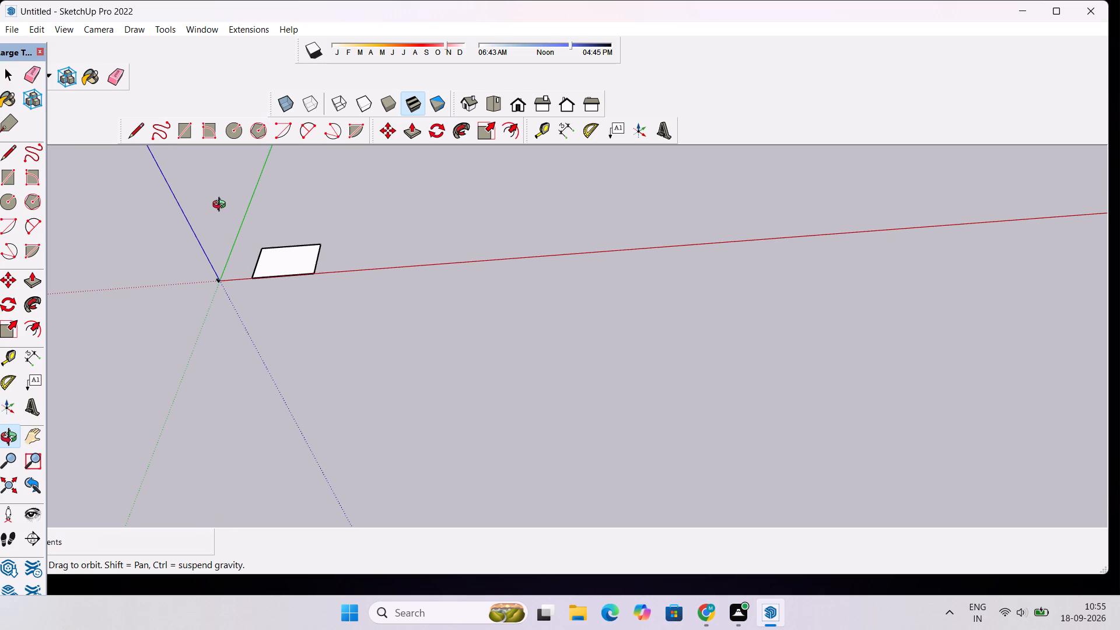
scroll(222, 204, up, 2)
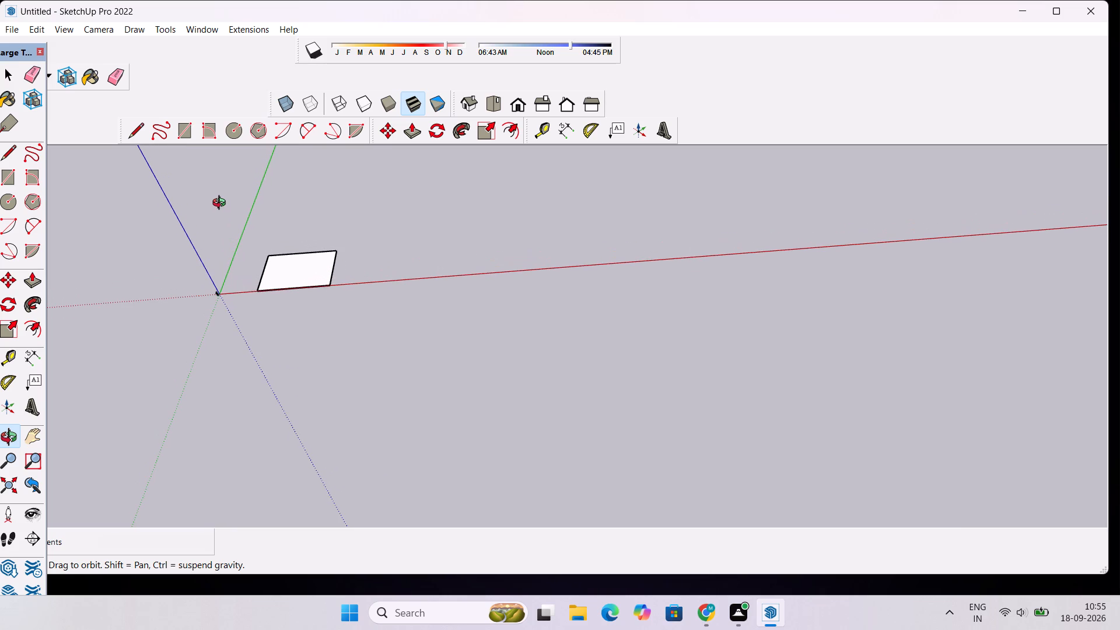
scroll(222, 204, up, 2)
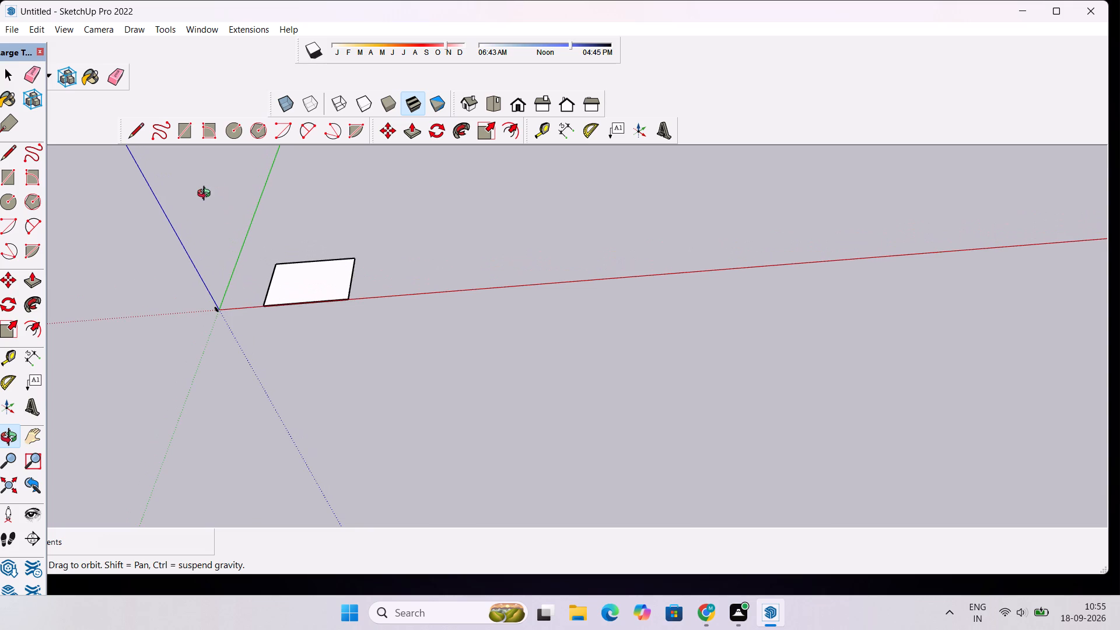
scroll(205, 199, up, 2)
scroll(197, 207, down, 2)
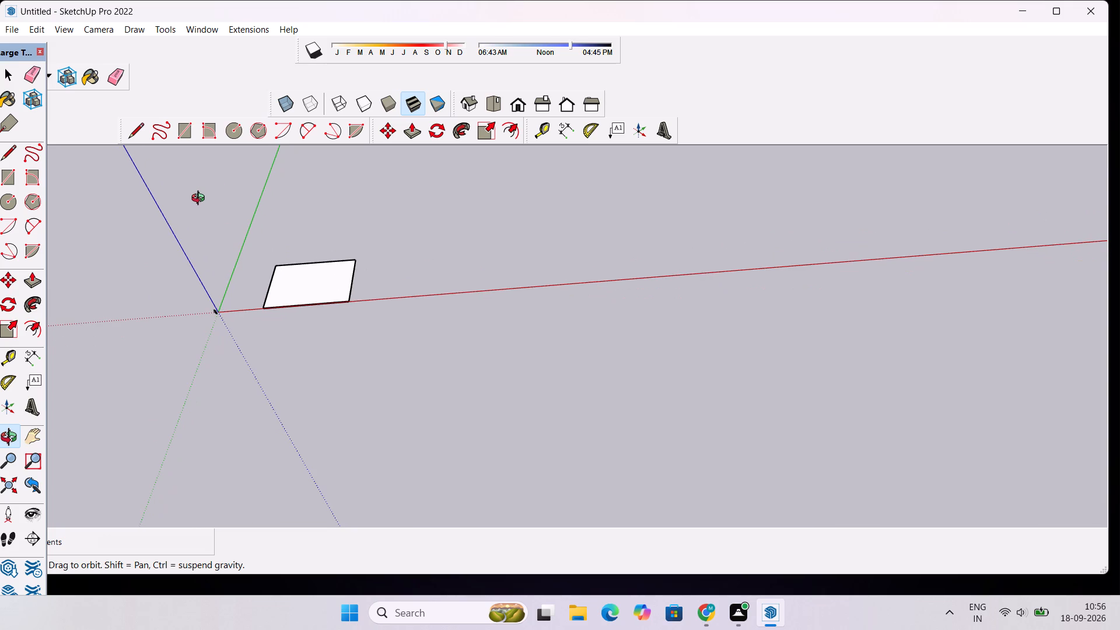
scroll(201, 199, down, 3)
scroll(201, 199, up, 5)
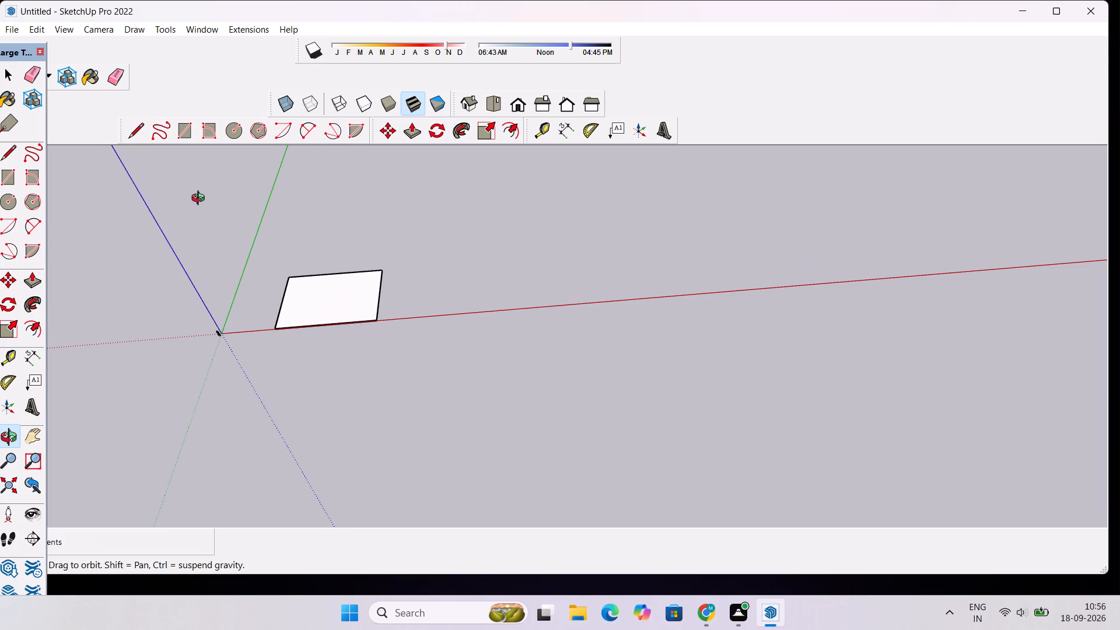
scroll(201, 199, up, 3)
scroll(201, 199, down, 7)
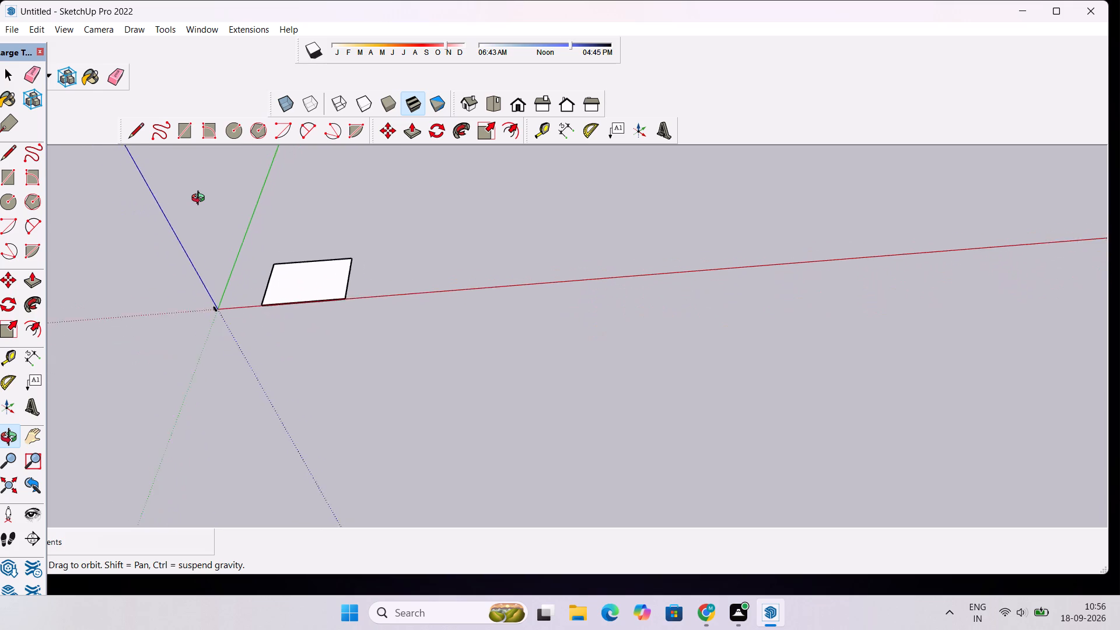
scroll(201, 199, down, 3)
Examine the whole slab and its position near the origin from slightly different angles.
drag(195, 249, 180, 213)
scroll(233, 264, down, 3)
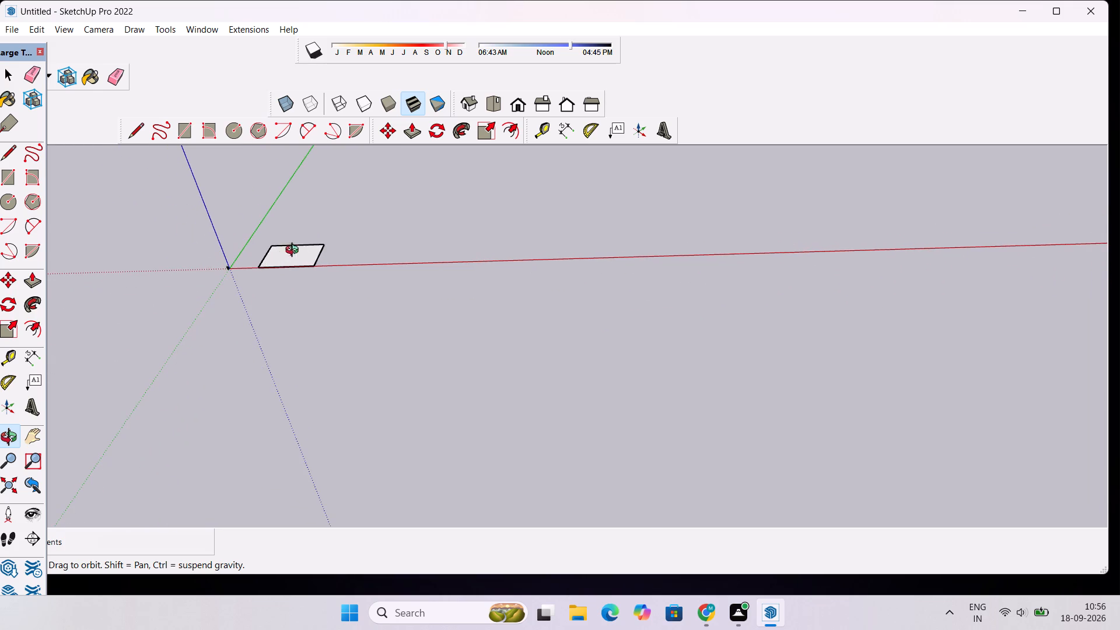
scroll(319, 240, up, 4)
scroll(319, 240, down, 1)
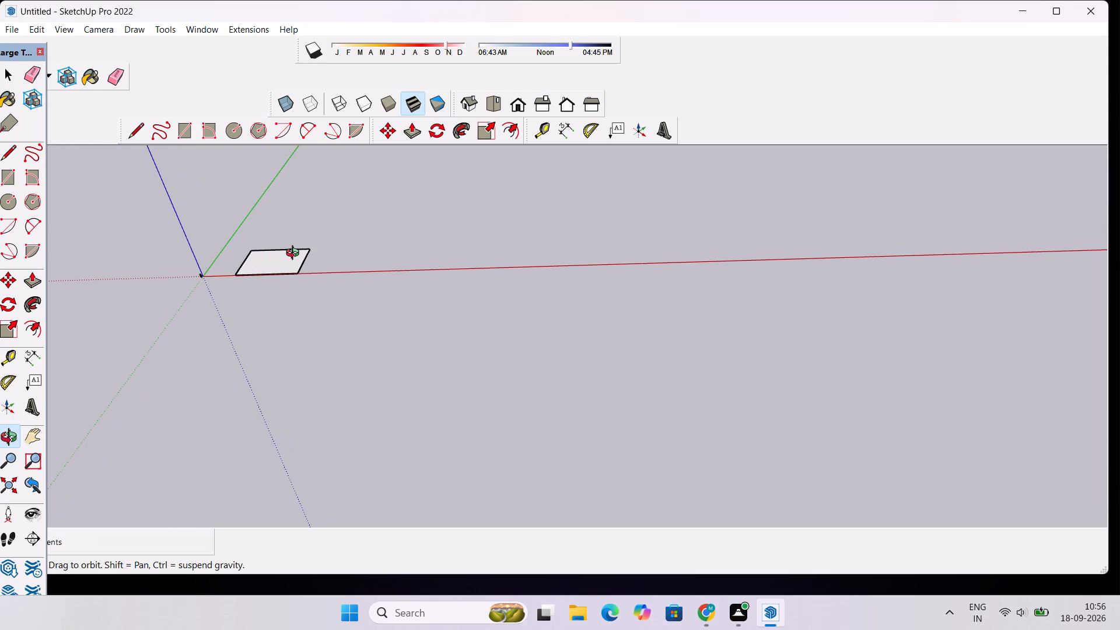
drag(295, 254, 323, 257)
scroll(323, 256, down, 3)
scroll(348, 249, up, 3)
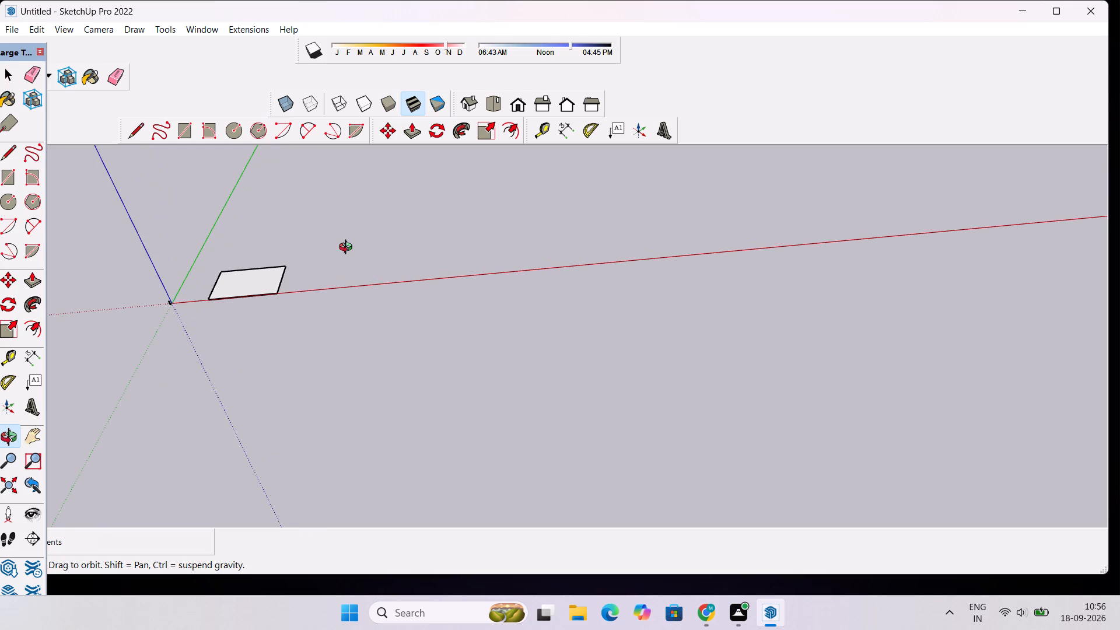
scroll(348, 249, down, 3)
scroll(348, 249, up, 1)
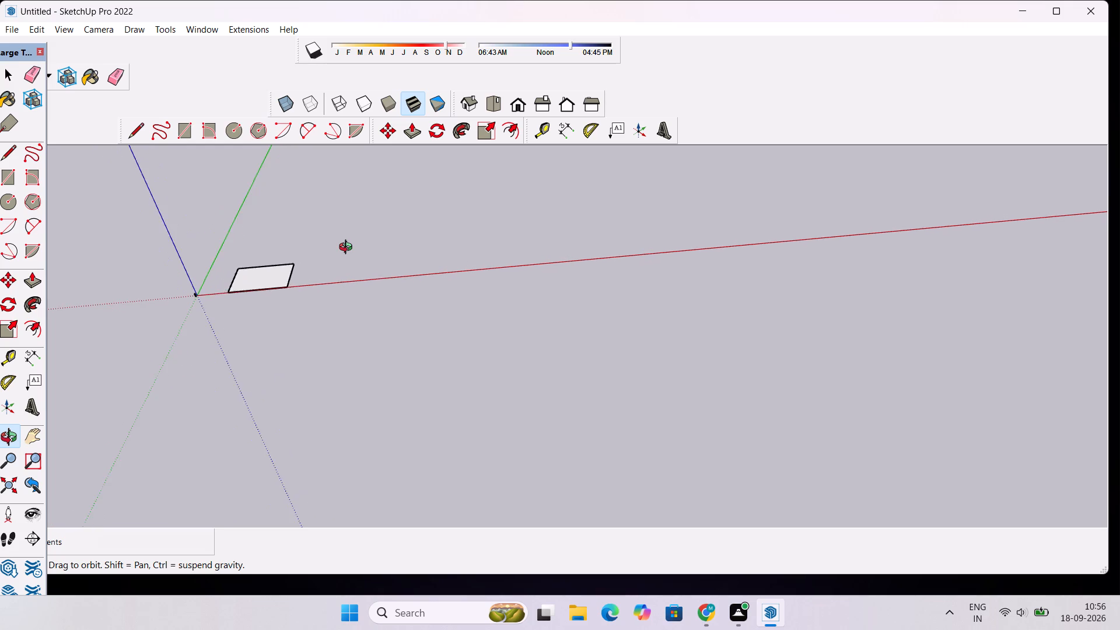
scroll(348, 249, up, 3)
scroll(348, 249, down, 5)
shift+drag(348, 249, 361, 283)
Examine the slab's top face and its long side along the red axis from lower and higher angles at closer range.
scroll(264, 366, up, 3)
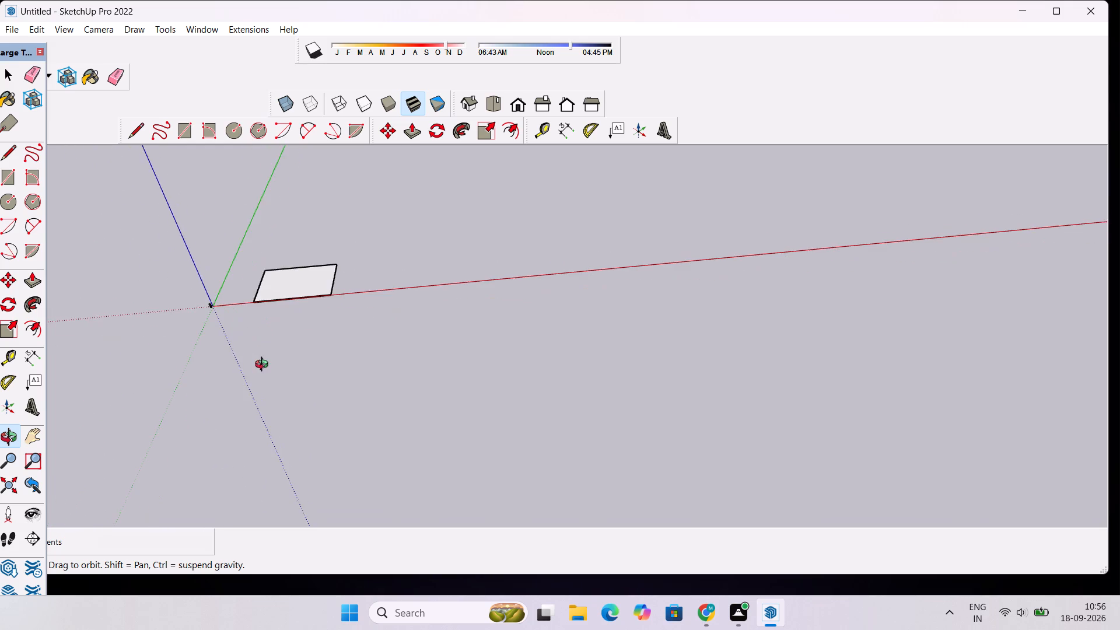
scroll(264, 366, up, 8)
drag(256, 361, 240, 317)
scroll(239, 290, up, 3)
shift+drag(236, 287, 288, 293)
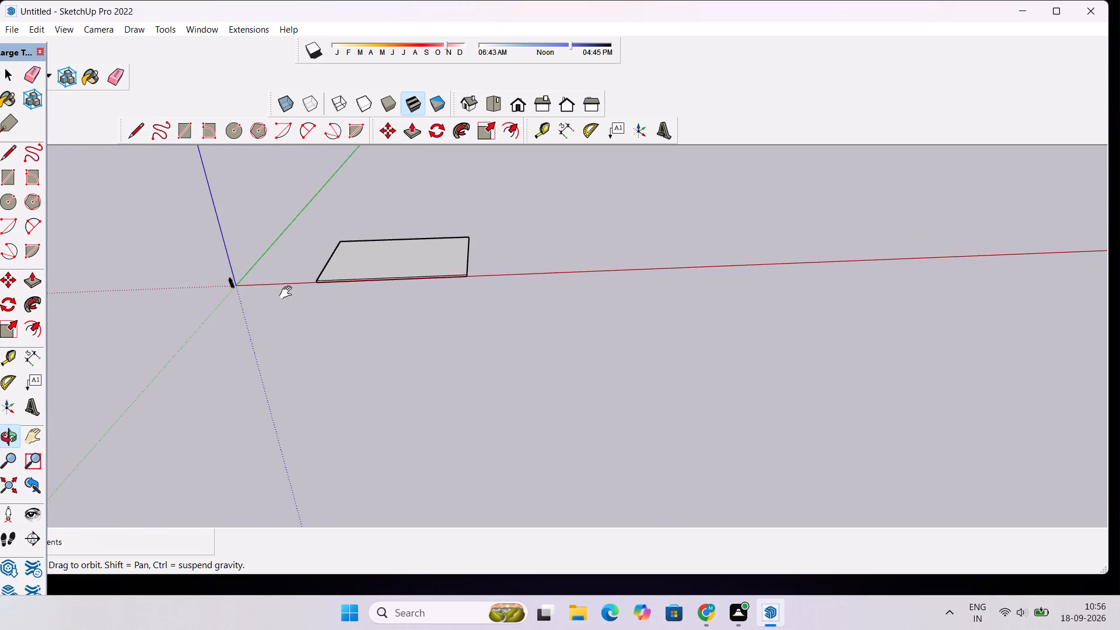
shift+scroll(288, 293, down, 3)
drag(317, 261, 328, 338)
scroll(297, 299, up, 4)
shift+drag(297, 299, 379, 339)
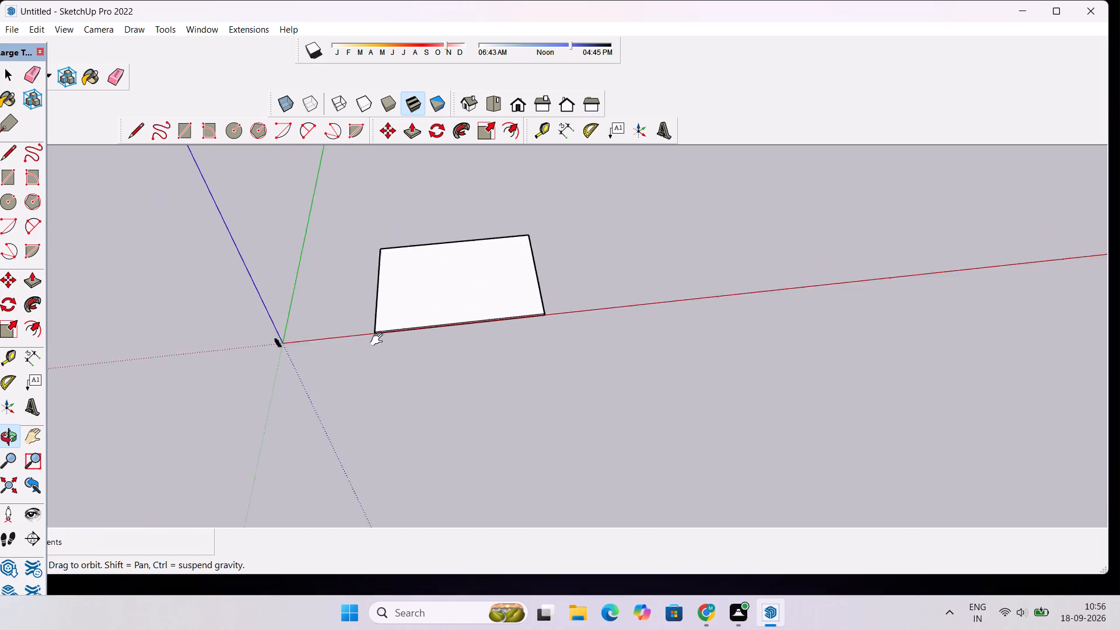
Examine the whole slab and its long side on the red axis from low, near-horizontal and steep overhead angles.
shift+drag(379, 339, 390, 356)
drag(419, 395, 387, 248)
scroll(431, 356, up, 8)
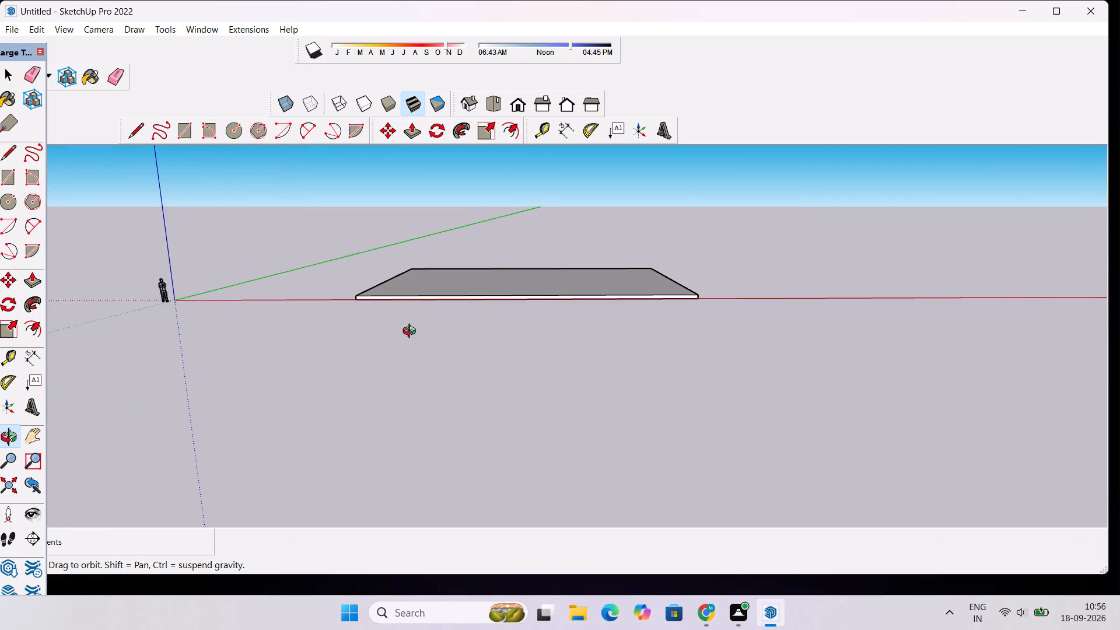
drag(412, 332, 411, 383)
scroll(393, 332, down, 3)
drag(396, 320, 405, 447)
scroll(435, 314, up, 5)
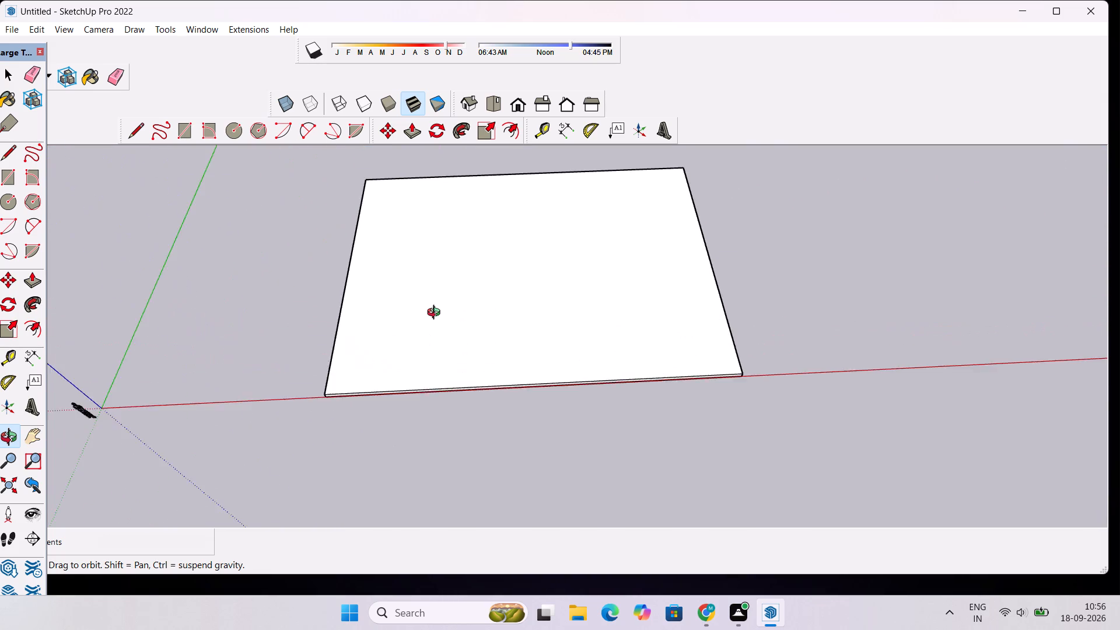
shift+drag(436, 314, 338, 359)
scroll(338, 346, down, 7)
drag(340, 386, 369, 286)
scroll(369, 323, down, 6)
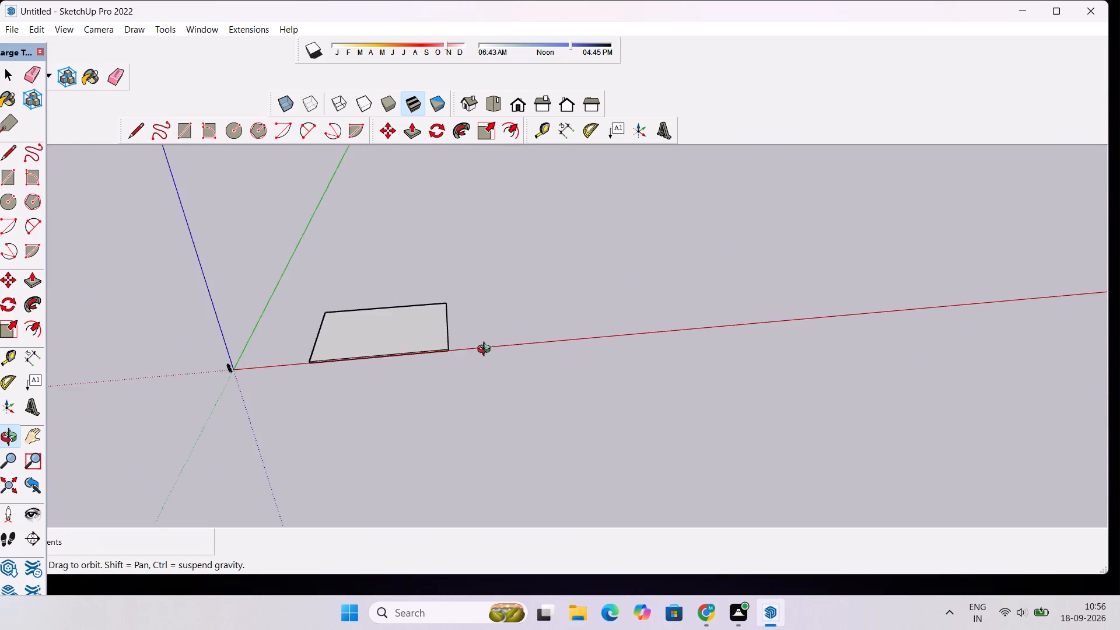
drag(506, 376, 341, 402)
scroll(370, 282, up, 11)
drag(367, 310, 494, 399)
scroll(475, 372, down, 3)
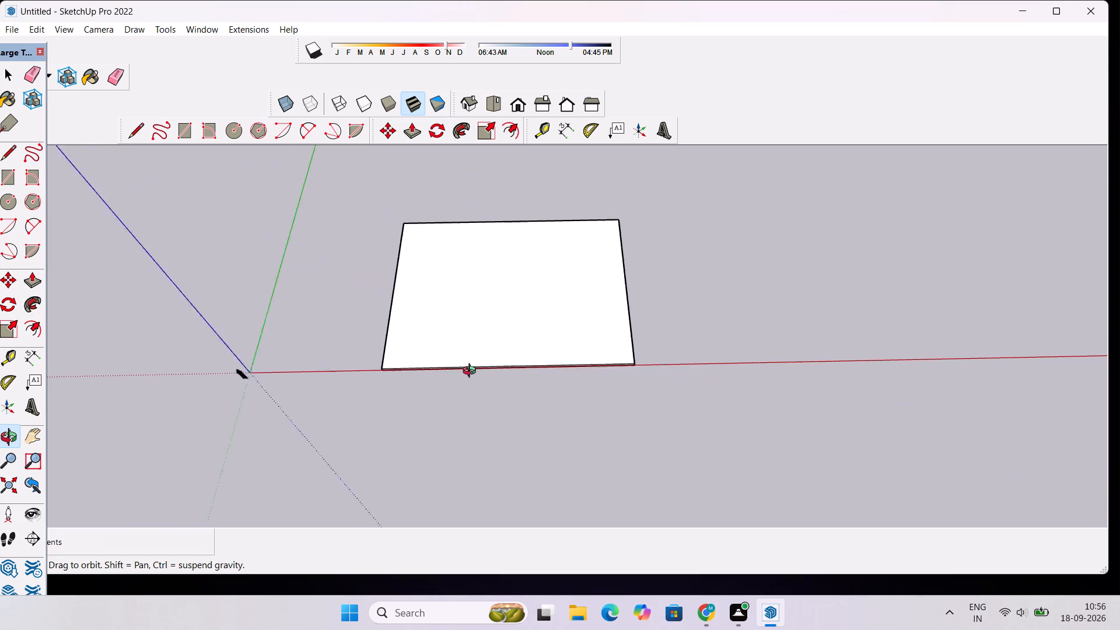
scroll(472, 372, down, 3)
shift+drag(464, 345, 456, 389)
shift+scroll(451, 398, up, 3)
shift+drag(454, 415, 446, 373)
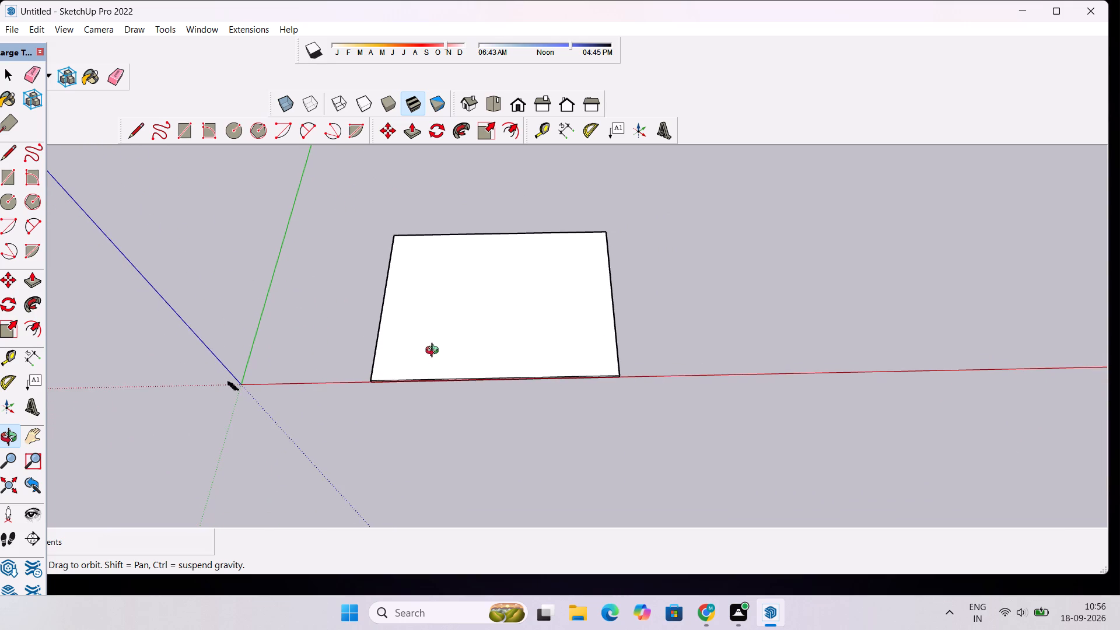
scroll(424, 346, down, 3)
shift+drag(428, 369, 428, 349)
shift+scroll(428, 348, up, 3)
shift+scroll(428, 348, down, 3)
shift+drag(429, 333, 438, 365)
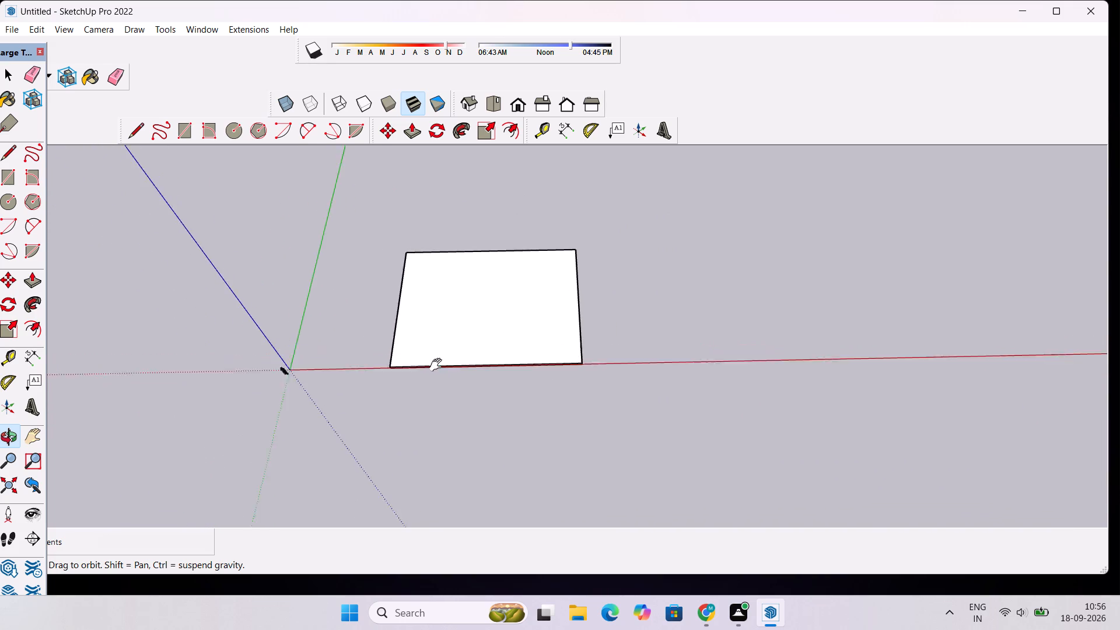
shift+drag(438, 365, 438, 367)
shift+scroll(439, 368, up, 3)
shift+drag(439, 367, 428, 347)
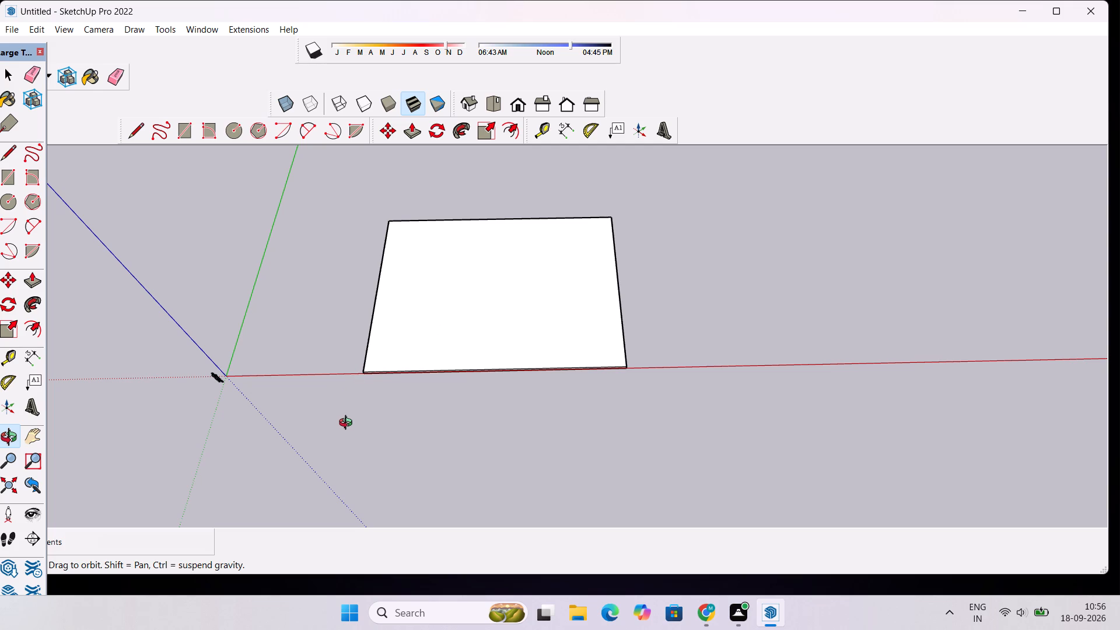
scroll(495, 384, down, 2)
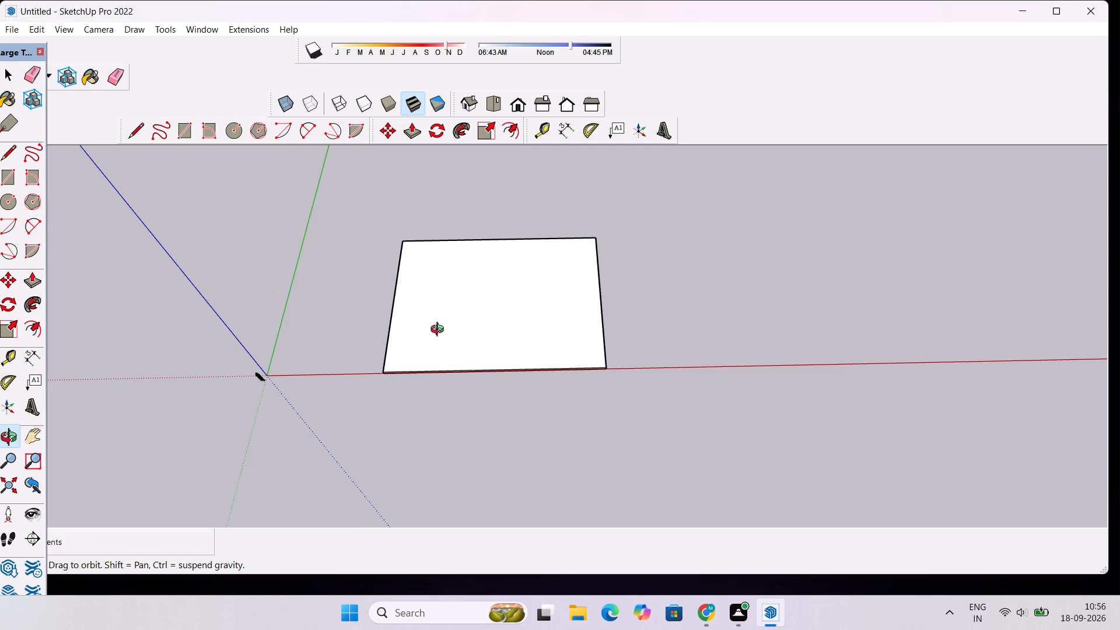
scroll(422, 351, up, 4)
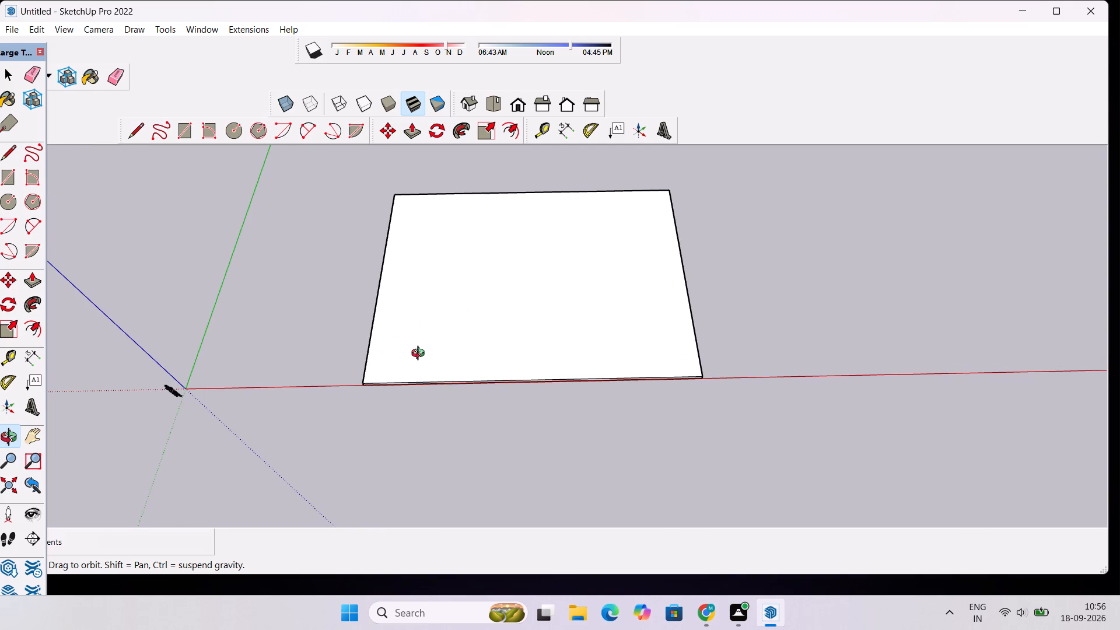
Examine the slab's top face and its front edge on the red axis from slightly rotated and lower angles.
drag(486, 401, 361, 408)
drag(376, 383, 483, 402)
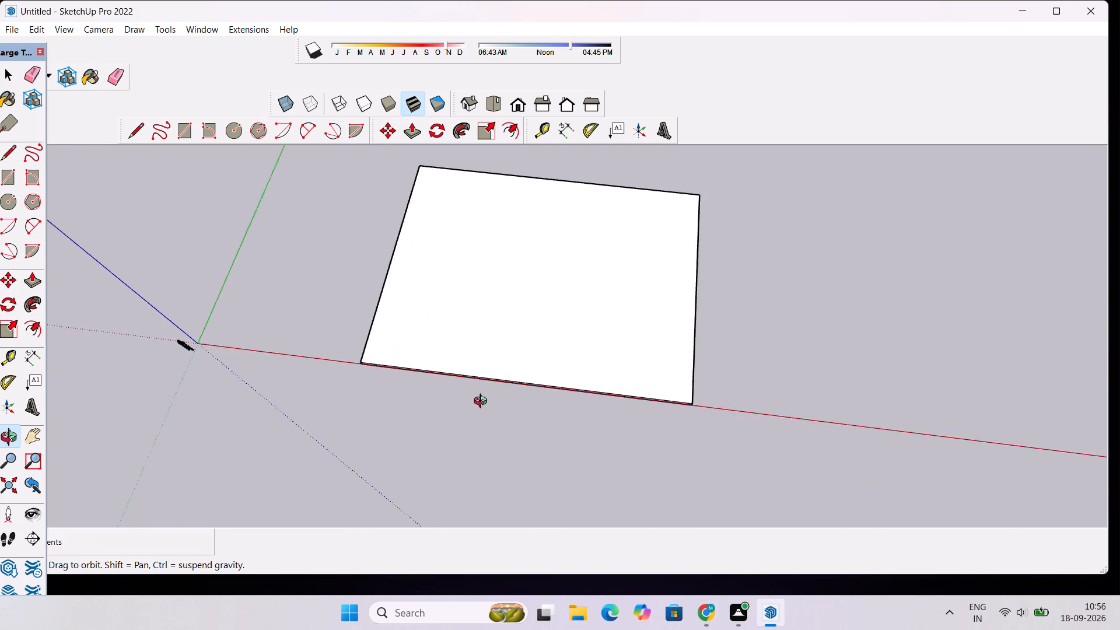
drag(483, 402, 486, 401)
scroll(471, 366, down, 1)
scroll(471, 366, up, 1)
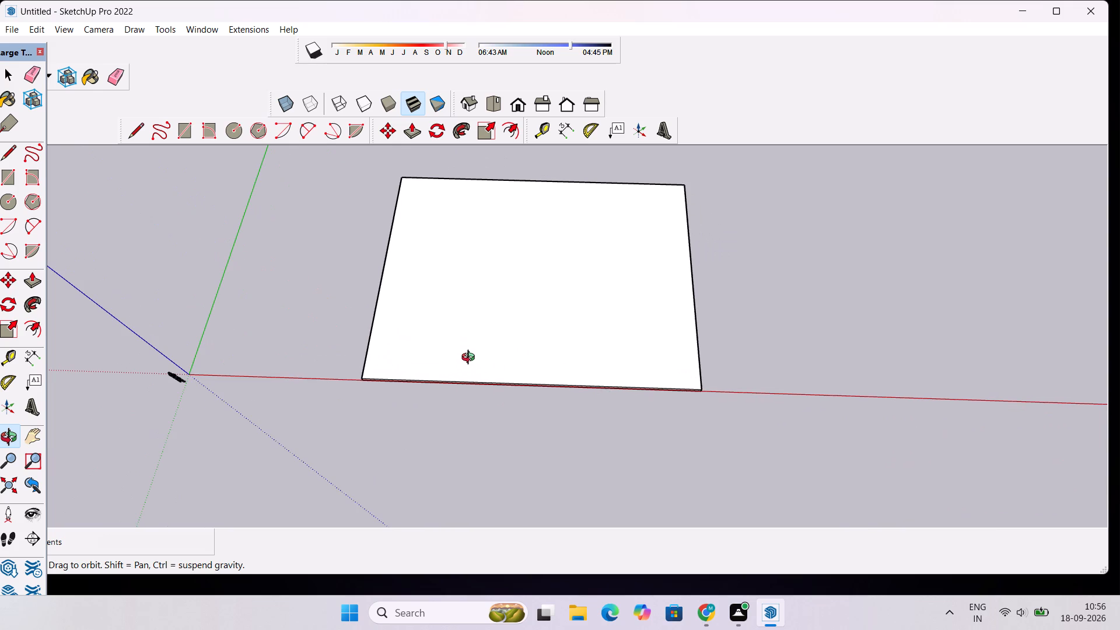
scroll(466, 362, up, 3)
drag(466, 420, 488, 354)
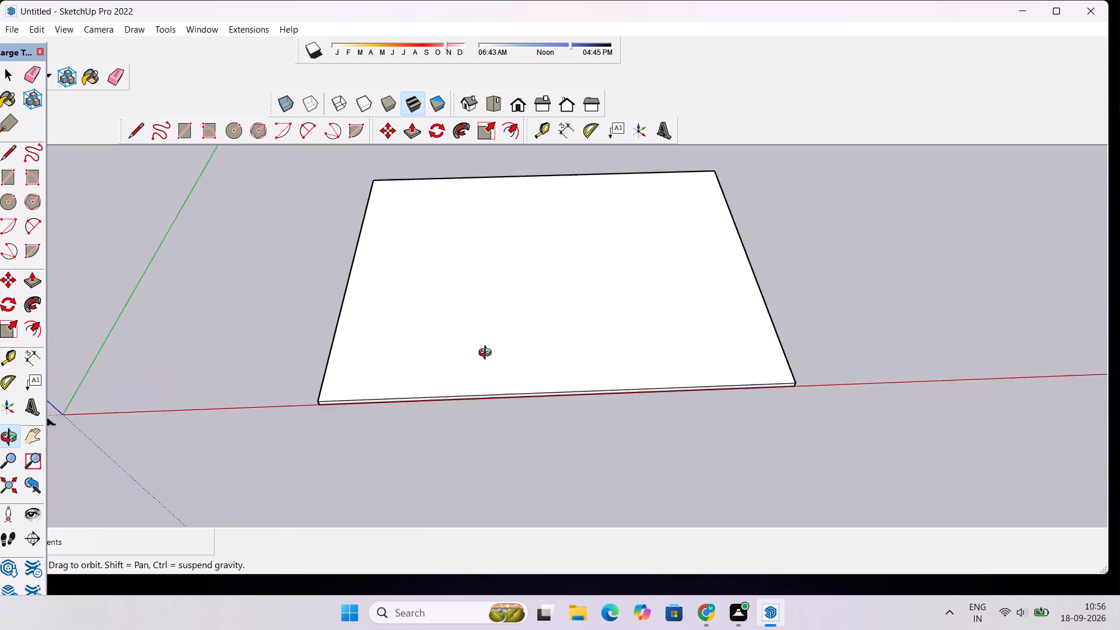
drag(488, 354, 487, 317)
scroll(487, 309, down, 5)
shift+drag(489, 323, 477, 373)
shift+drag(485, 380, 444, 367)
key(p)
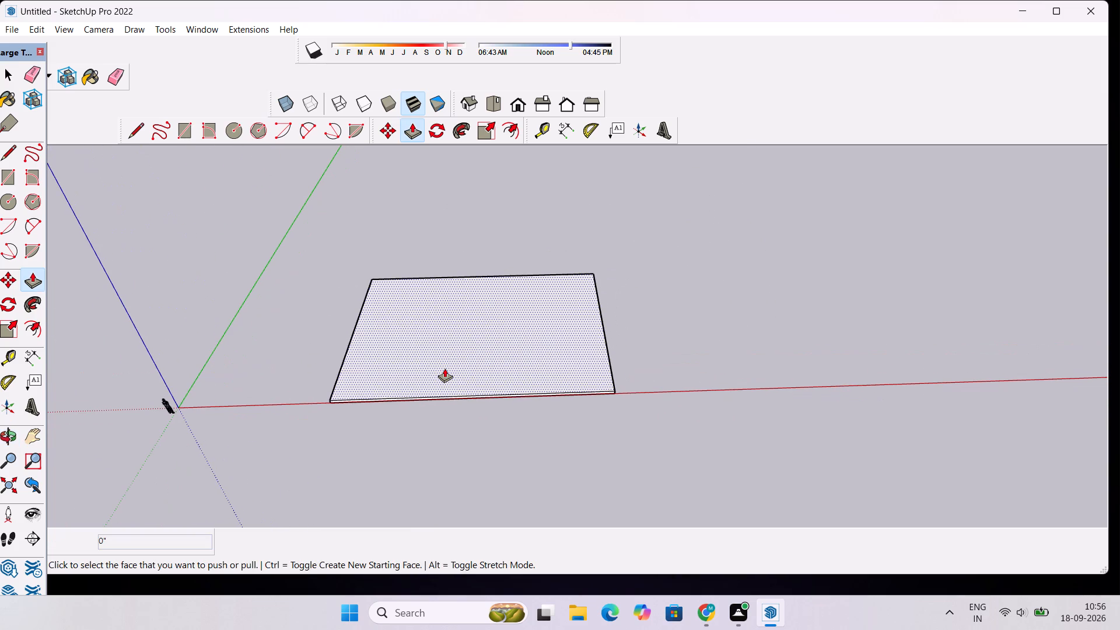
key(space)
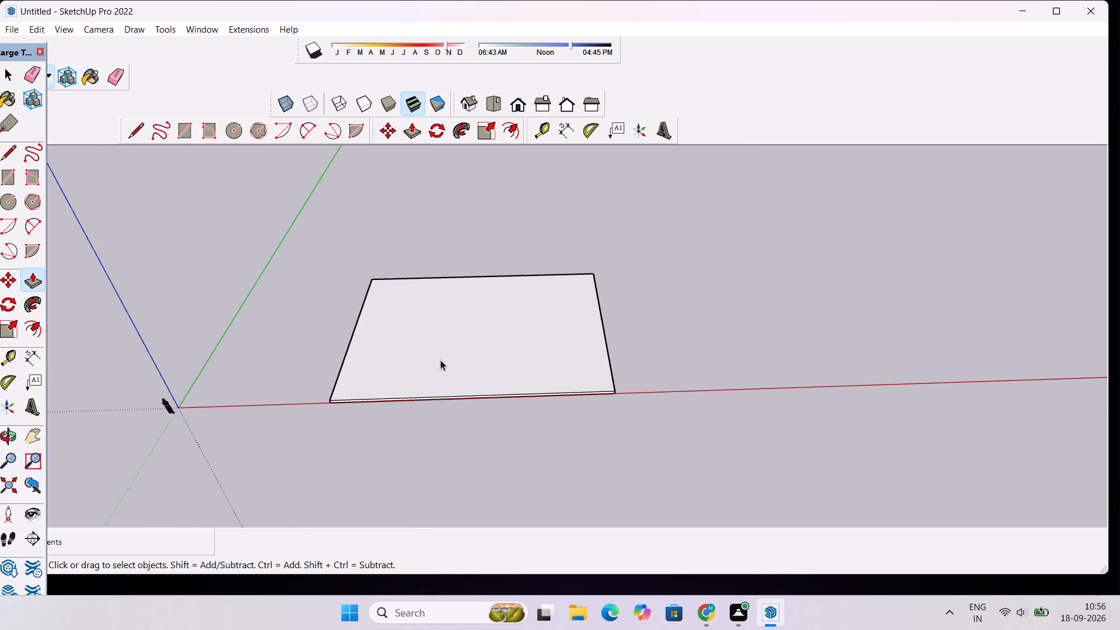
Place a guide line on the slab's top face, parallel to its red-axis edge at a 15' offset.
key(t)
scroll(464, 406, up, 9)
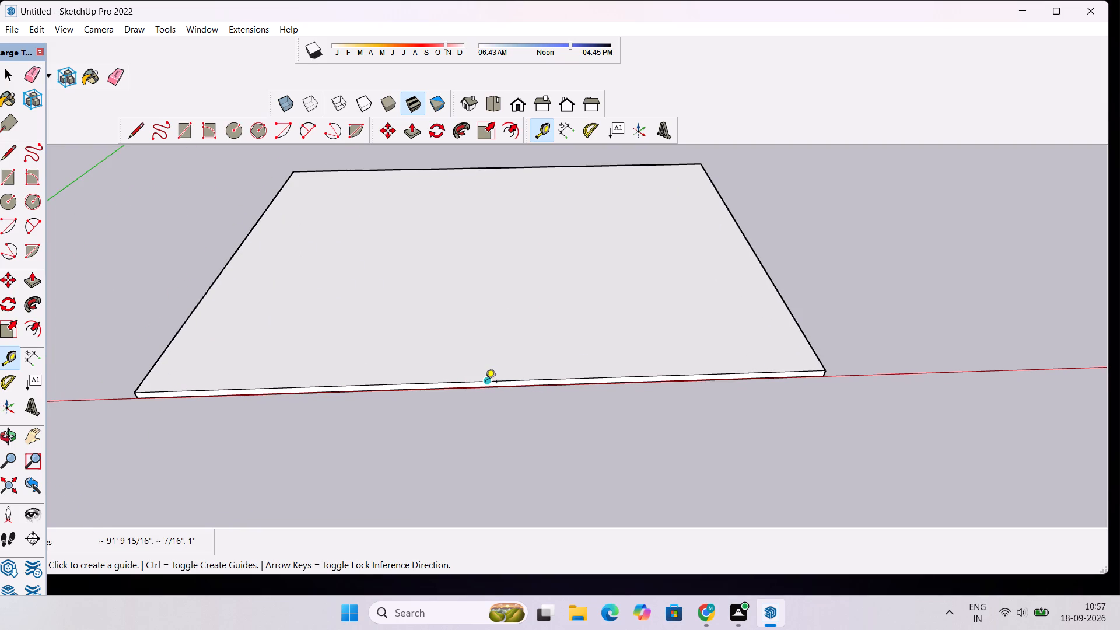
click(486, 382)
scroll(475, 327, up, 4)
scroll(483, 302, down, 2)
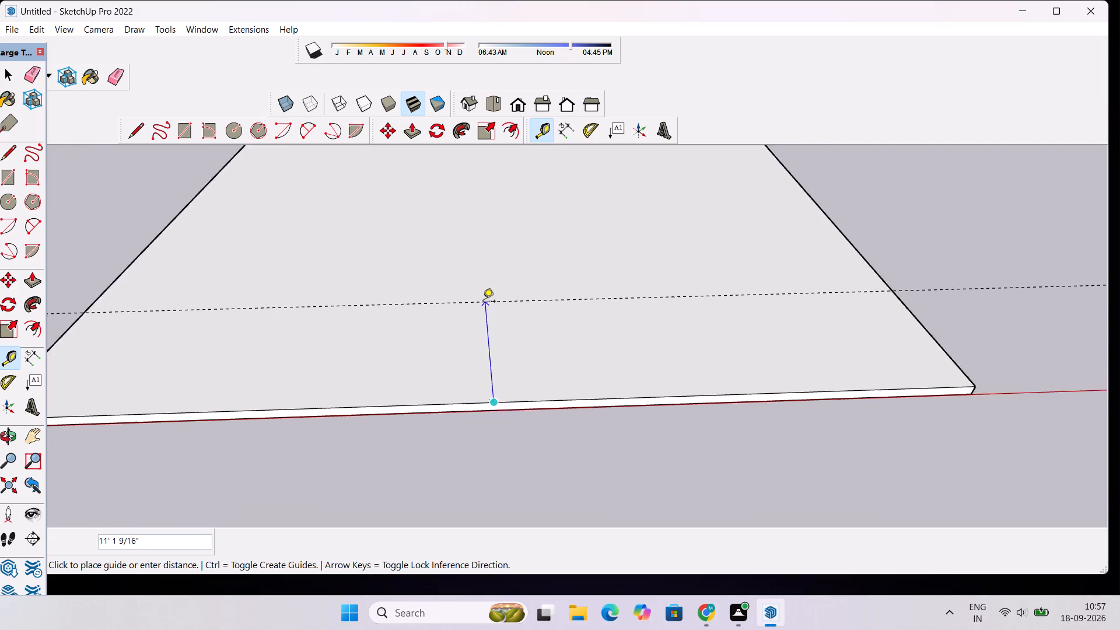
scroll(483, 302, down, 6)
scroll(483, 290, up, 4)
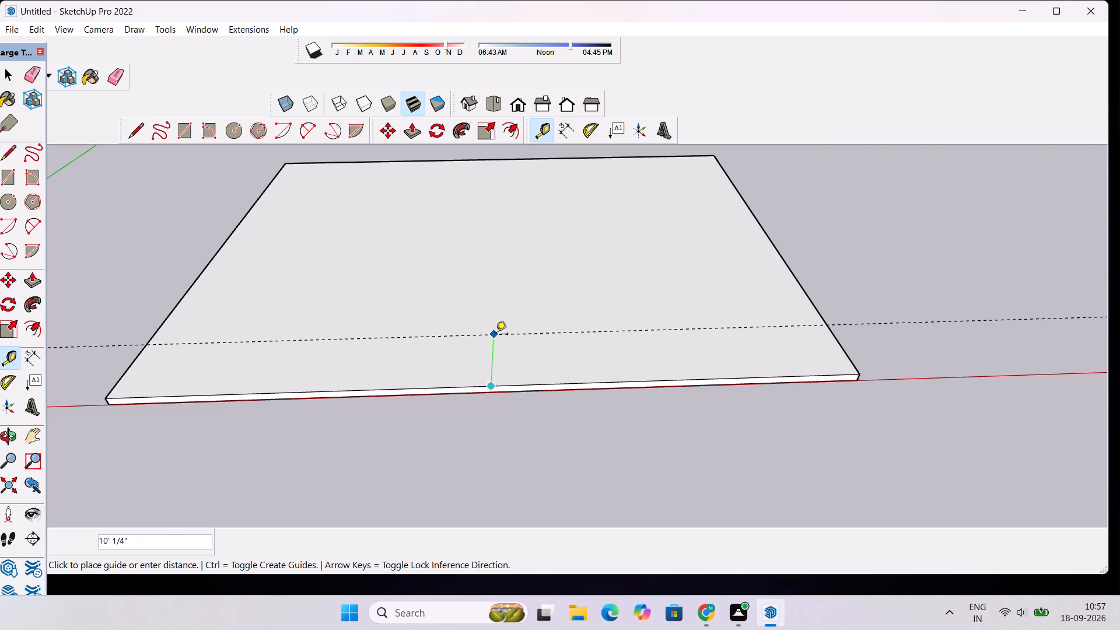
text(15')
key(Return)
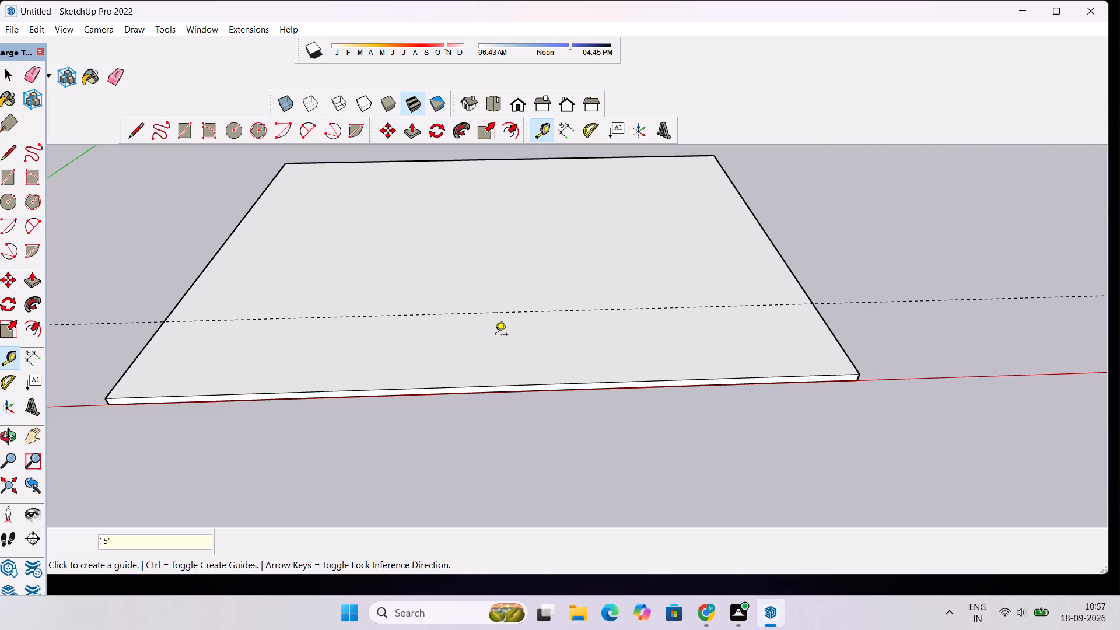
Push/Pull the slab's thin long side opposite the red axis outward by 10'.
key(o)
scroll(489, 320, down, 6)
drag(607, 345, 217, 414)
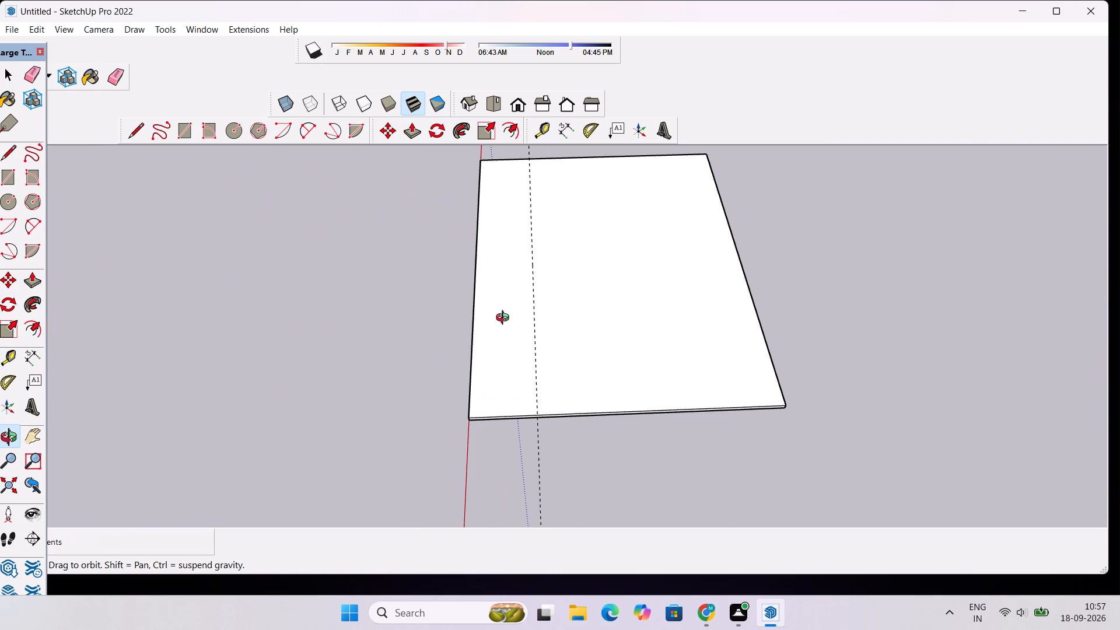
scroll(498, 332, up, 3)
shift+drag(512, 326, 349, 345)
shift+scroll(348, 347, down, 5)
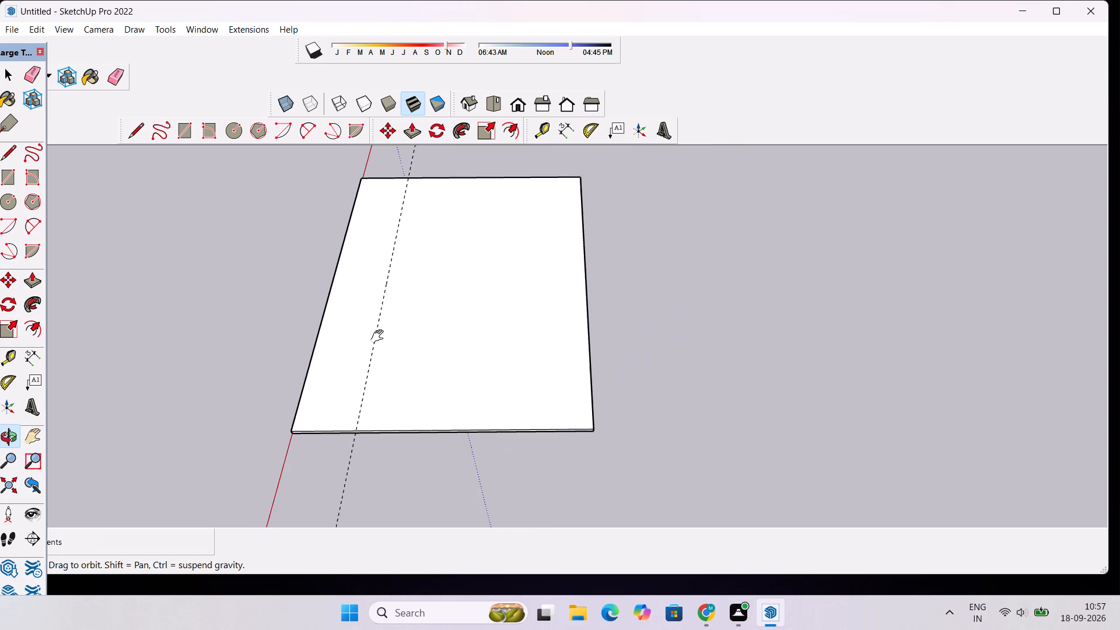
drag(628, 312, 323, 209)
drag(639, 349, 547, 349)
scroll(547, 349, up, 3)
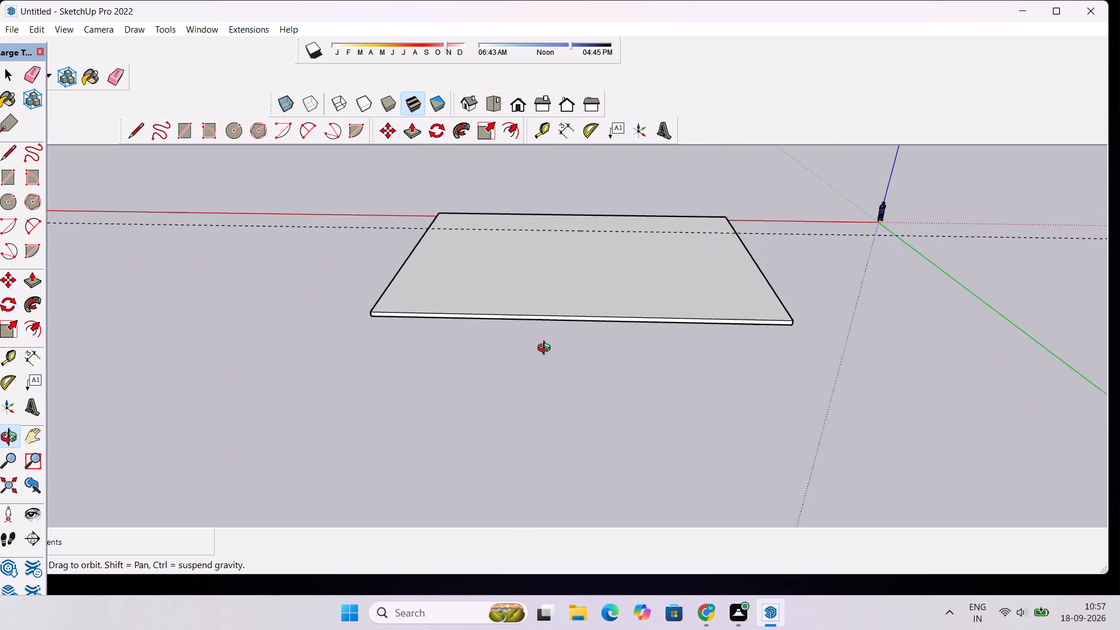
drag(595, 349, 537, 324)
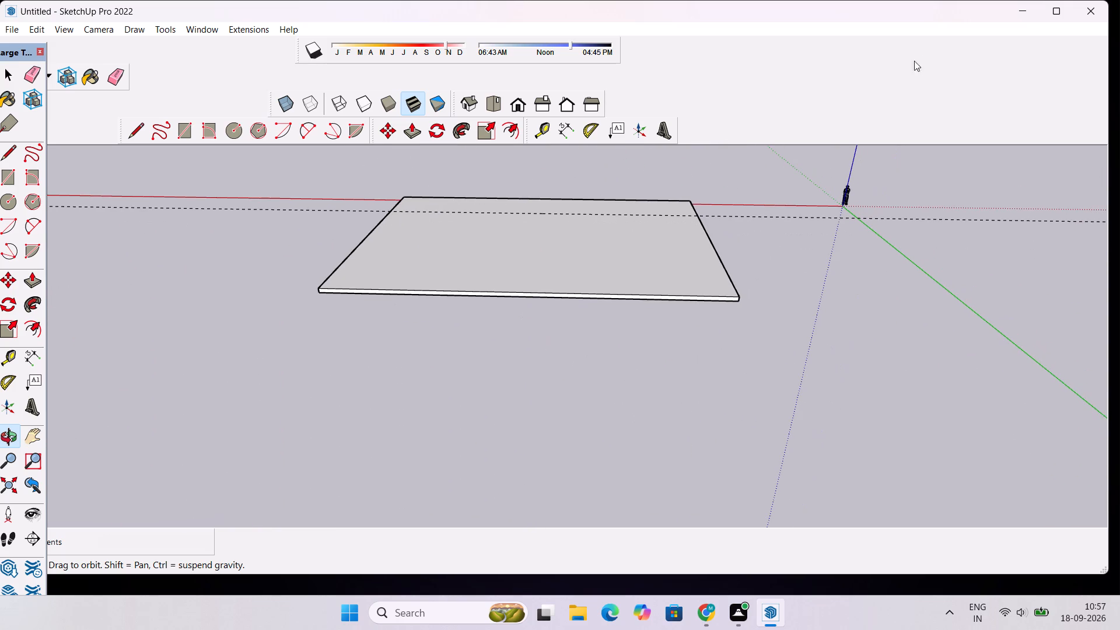
scroll(856, 134, down, 3)
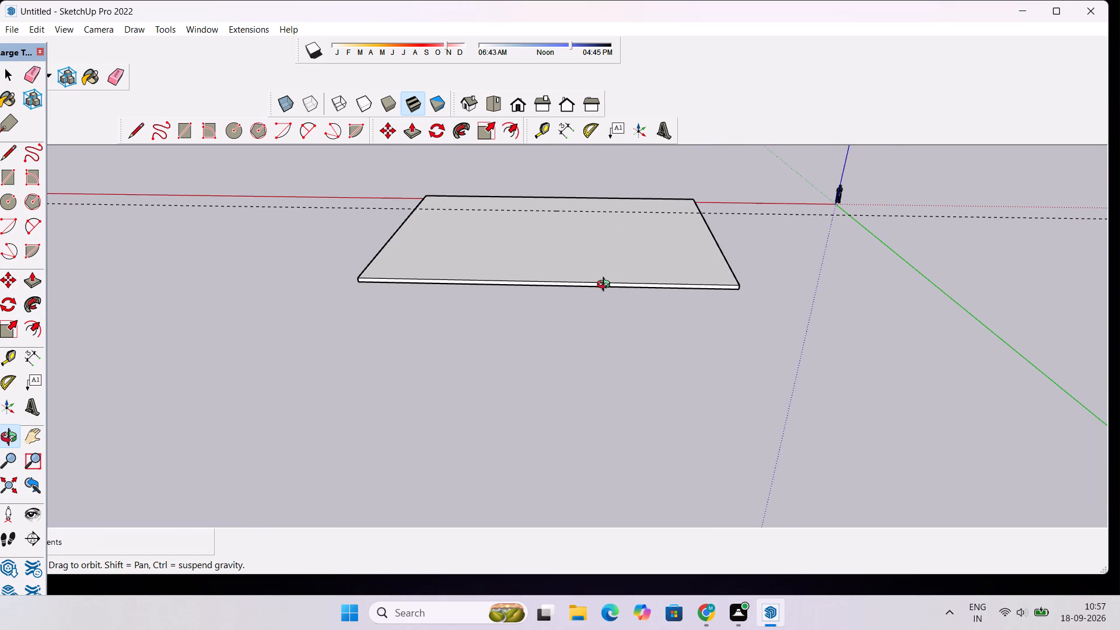
drag(611, 292, 616, 330)
scroll(616, 330, up, 3)
shift+drag(635, 345, 692, 360)
scroll(698, 348, down, 6)
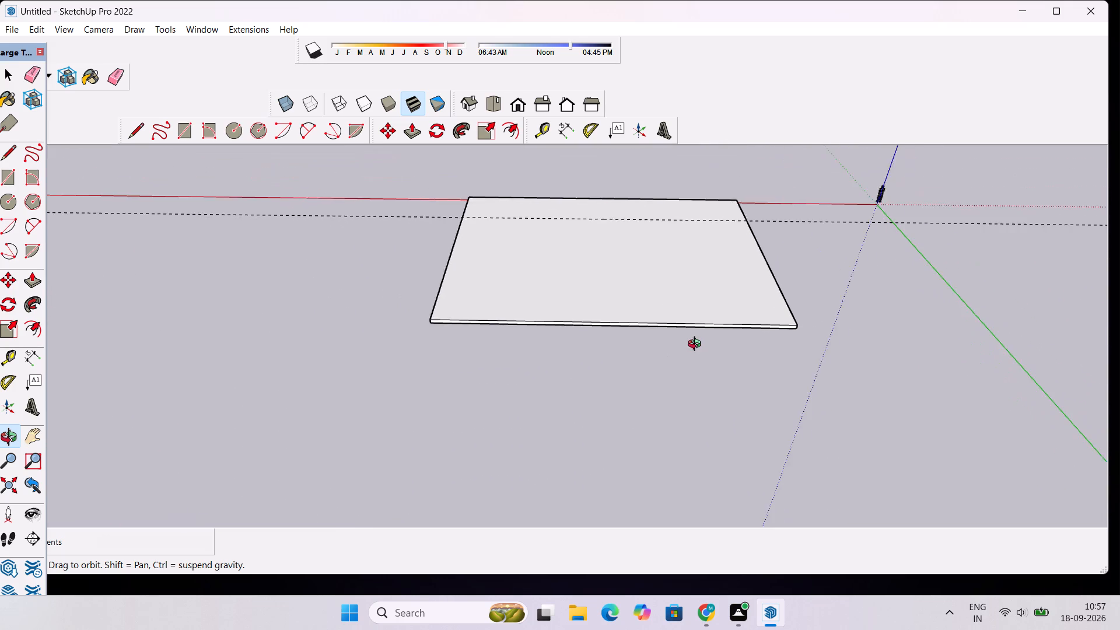
drag(699, 358, 715, 415)
scroll(712, 384, up, 5)
drag(726, 330, 733, 303)
scroll(733, 313, up, 5)
drag(726, 346, 726, 288)
scroll(726, 288, down, 5)
shift+drag(747, 337, 725, 326)
key(p)
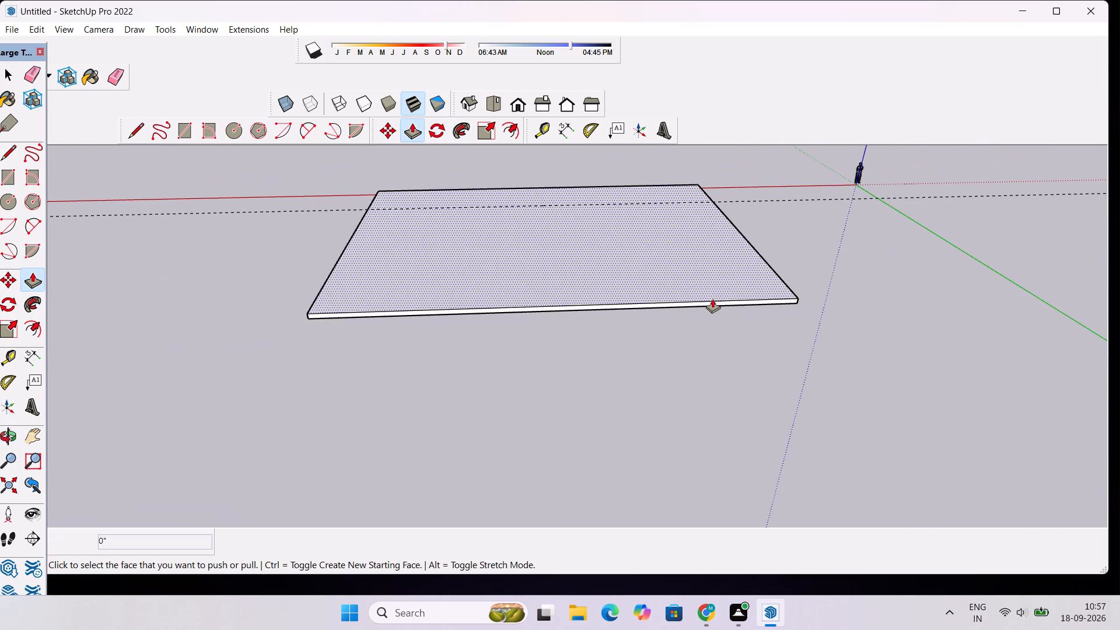
click(712, 305)
scroll(713, 315, down, 2)
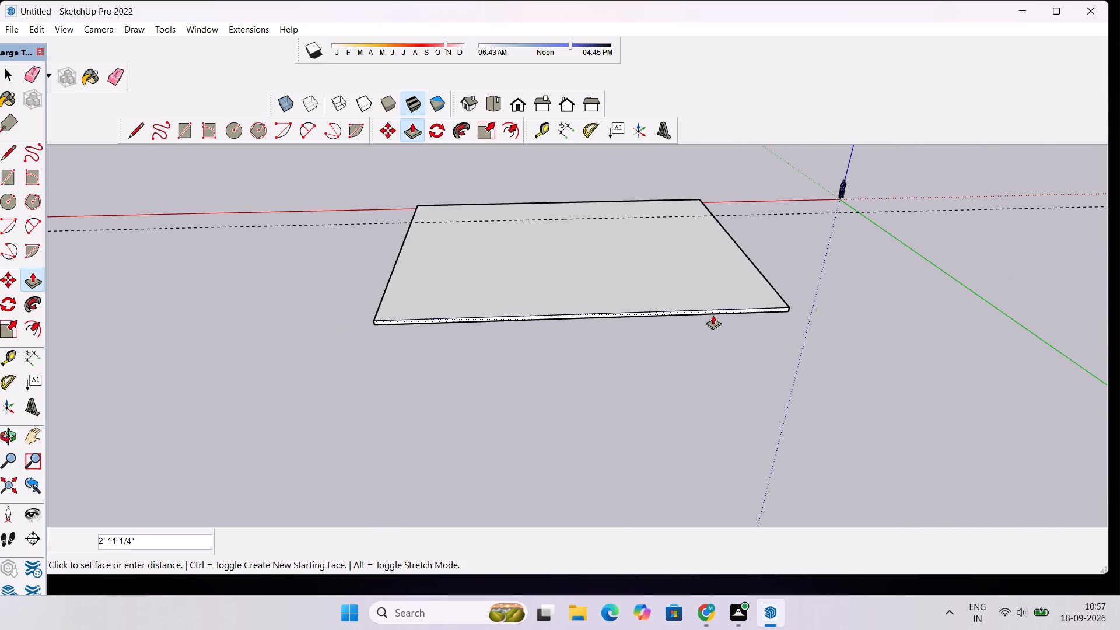
text(10')
key(Return)
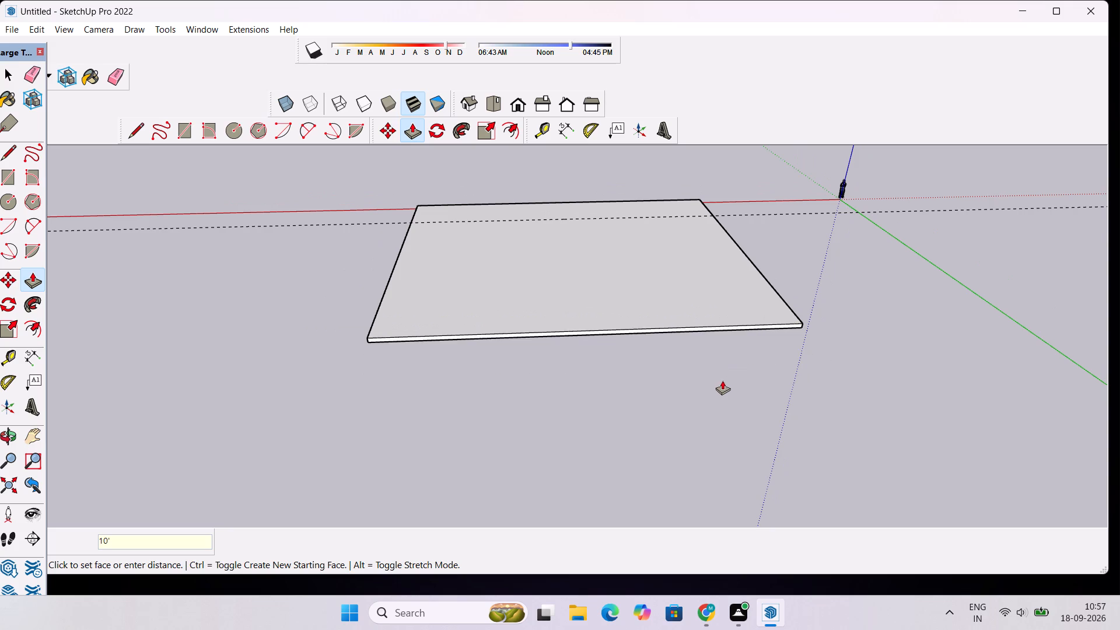
Draw a 90' line along the guide across the slab's top face, from one side edge to the other.
key(o)
scroll(718, 385, down, 5)
drag(605, 326, 968, 341)
scroll(650, 329, down, 5)
drag(378, 346, 923, 318)
scroll(514, 315, up, 9)
drag(678, 341, 526, 388)
scroll(628, 276, down, 6)
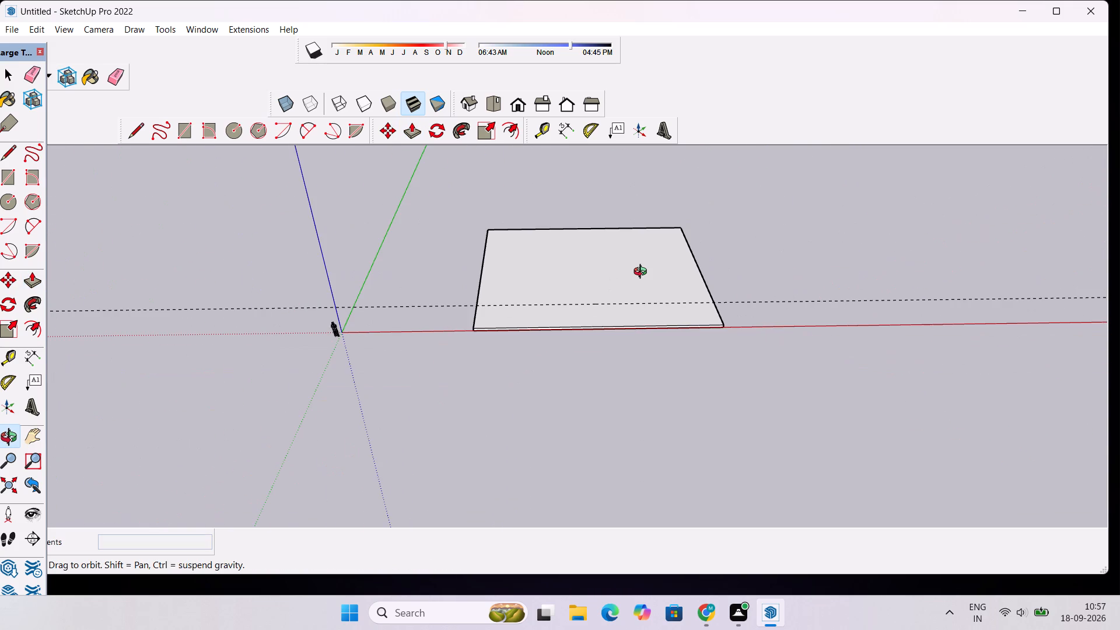
drag(647, 285, 652, 342)
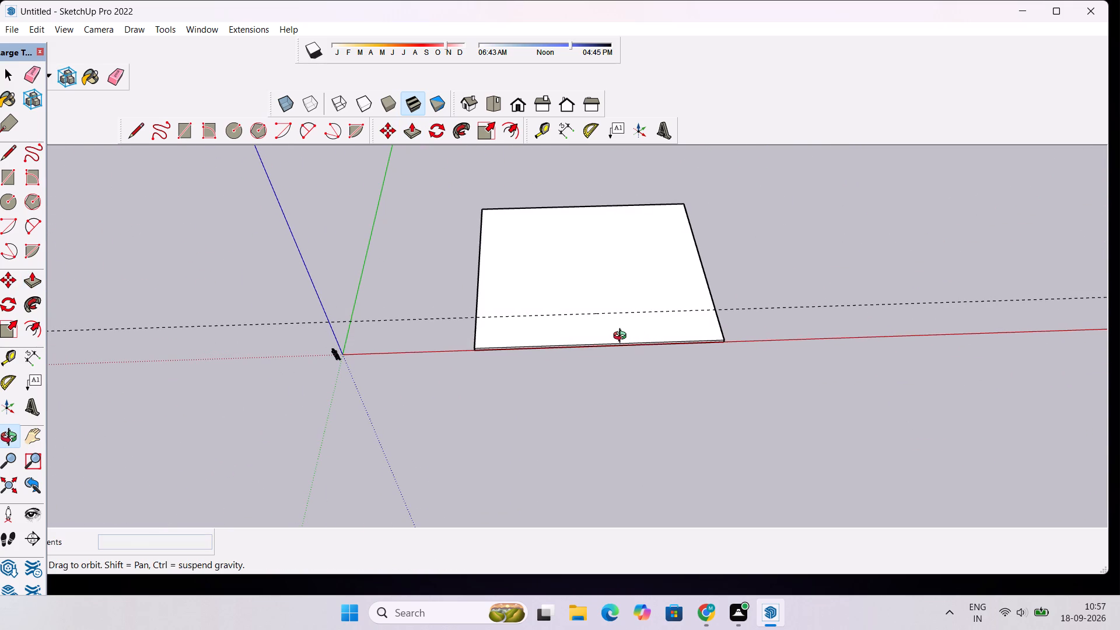
drag(621, 325, 620, 420)
scroll(602, 321, up, 4)
shift+drag(600, 295, 531, 328)
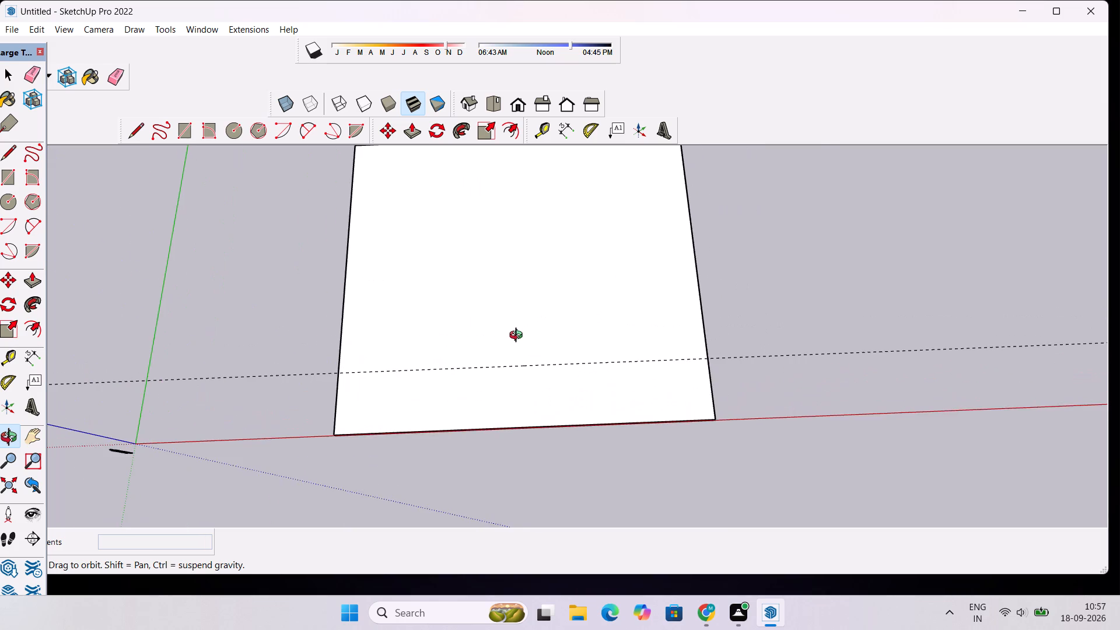
scroll(519, 337, up, 1)
key(l)
scroll(433, 330, down, 1)
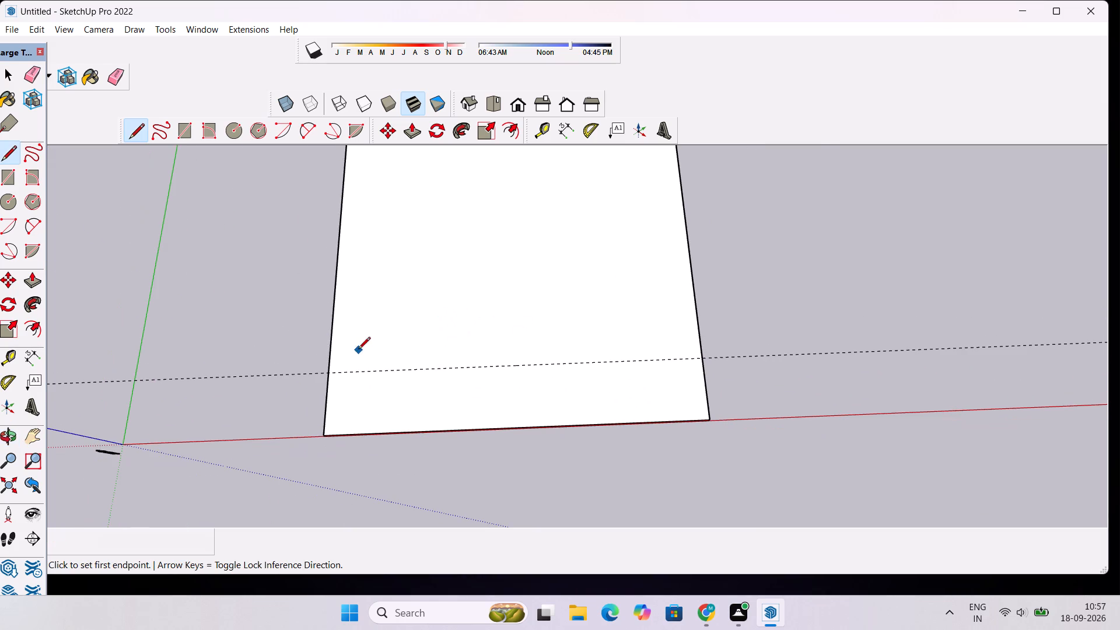
click(327, 374)
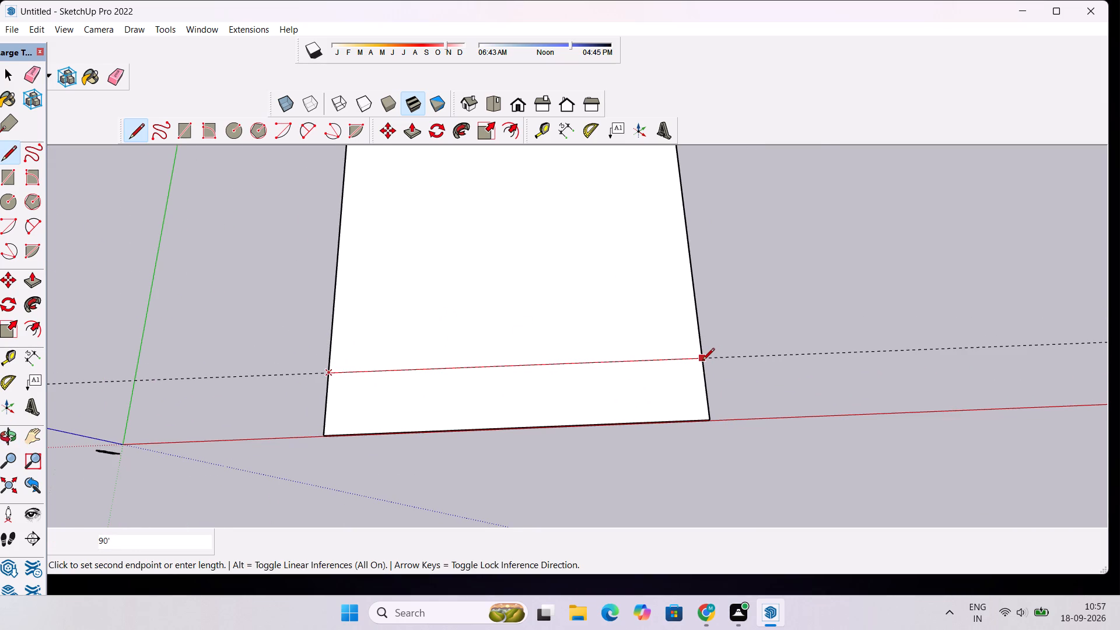
scroll(702, 361, up, 11)
click(701, 351)
key(space)
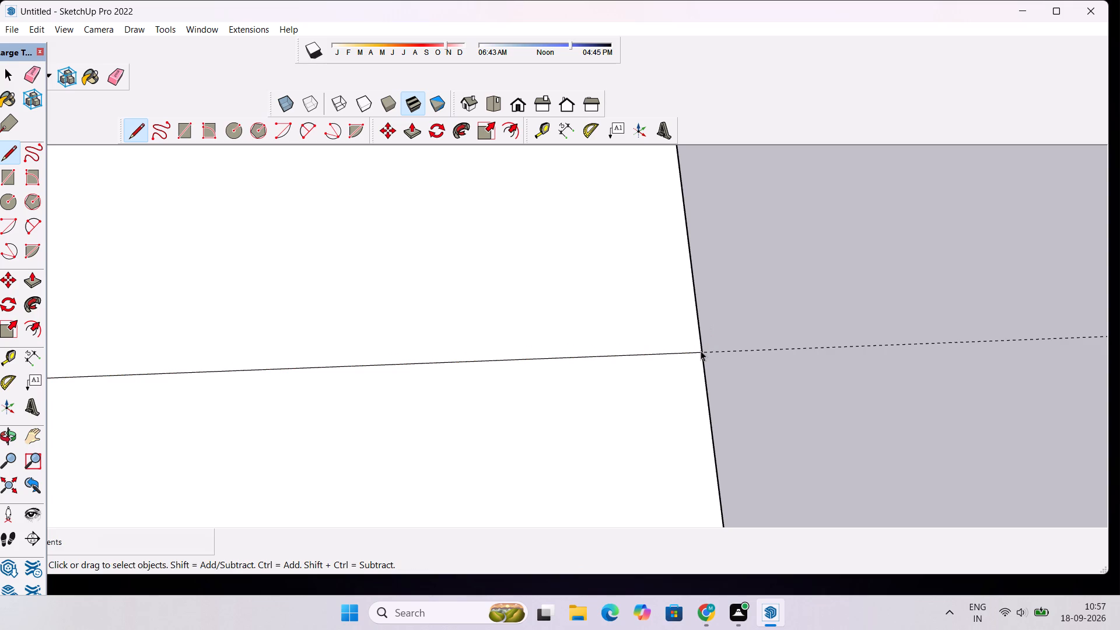
Place guide lines on the slab's top face at a 9" offset inward from each of its two side edges.
key(p)
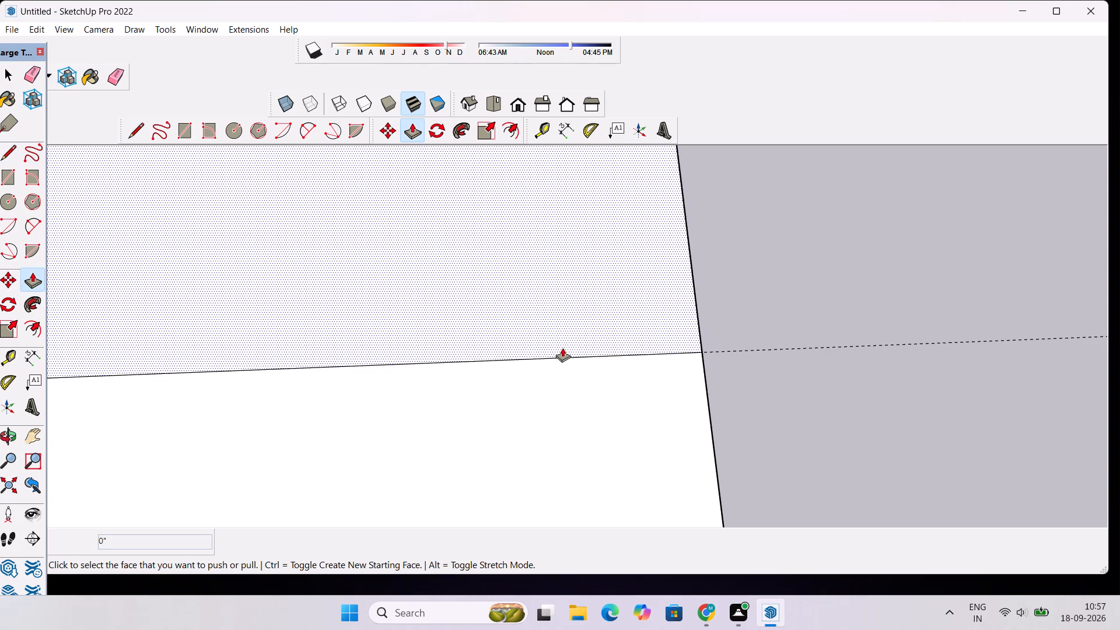
scroll(565, 355, down, 6)
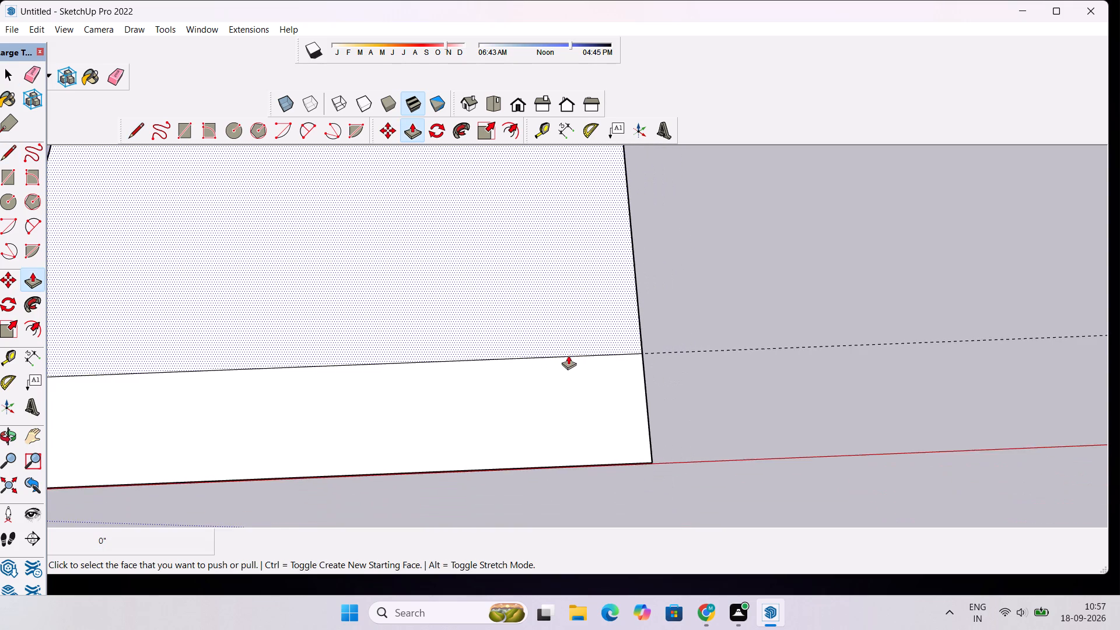
scroll(653, 346, down, 3)
scroll(706, 346, down, 4)
scroll(315, 355, up, 5)
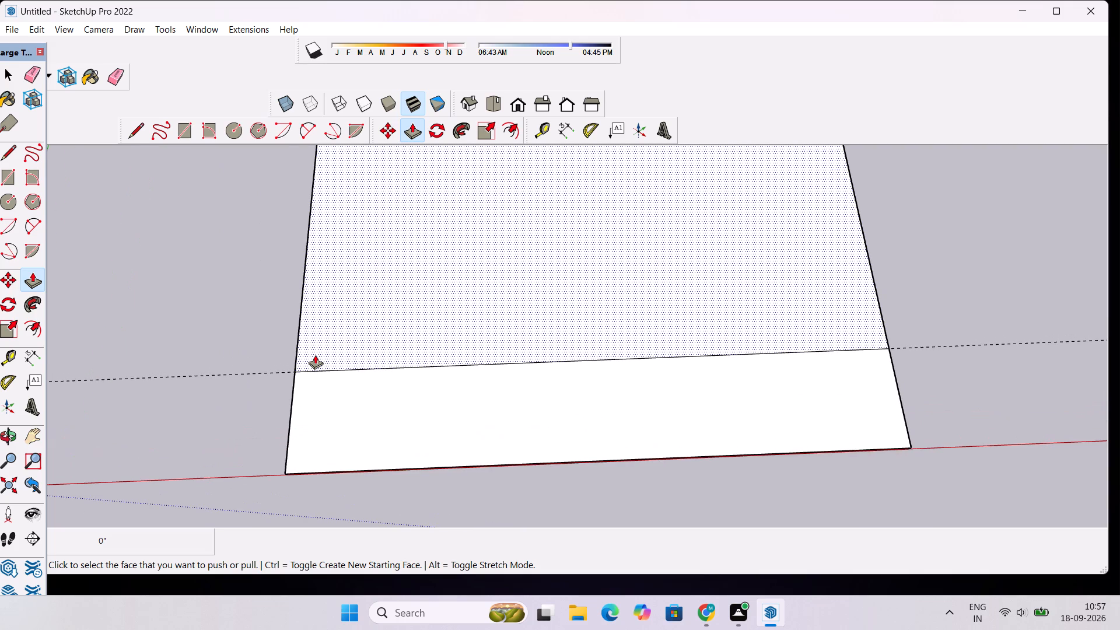
key(t)
scroll(310, 331, up, 2)
click(303, 299)
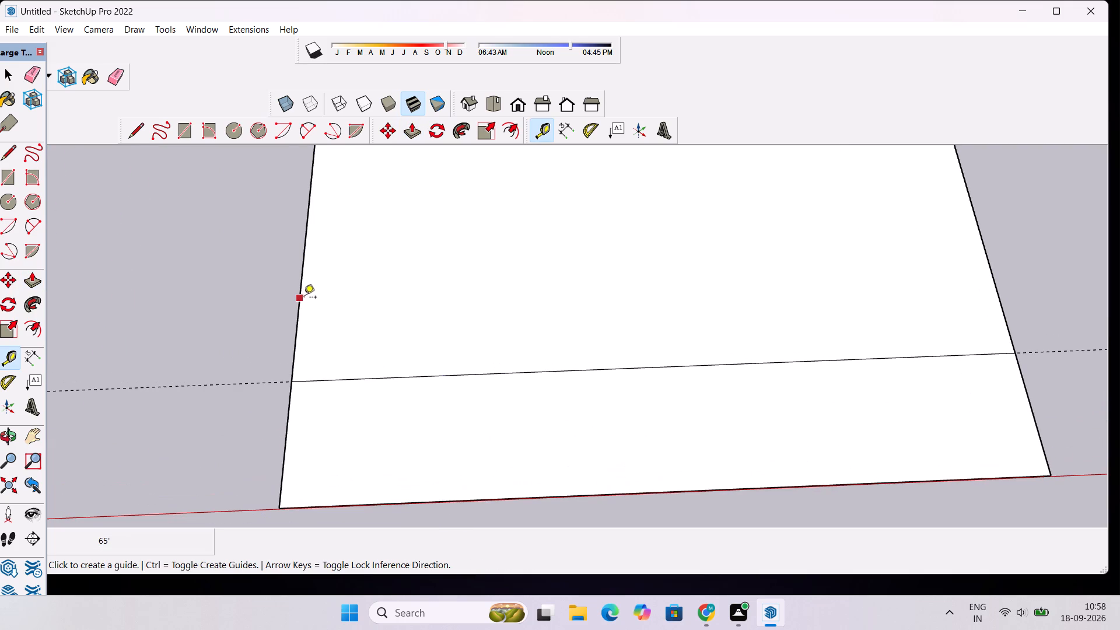
text(9")
key(Return)
scroll(324, 356, down, 9)
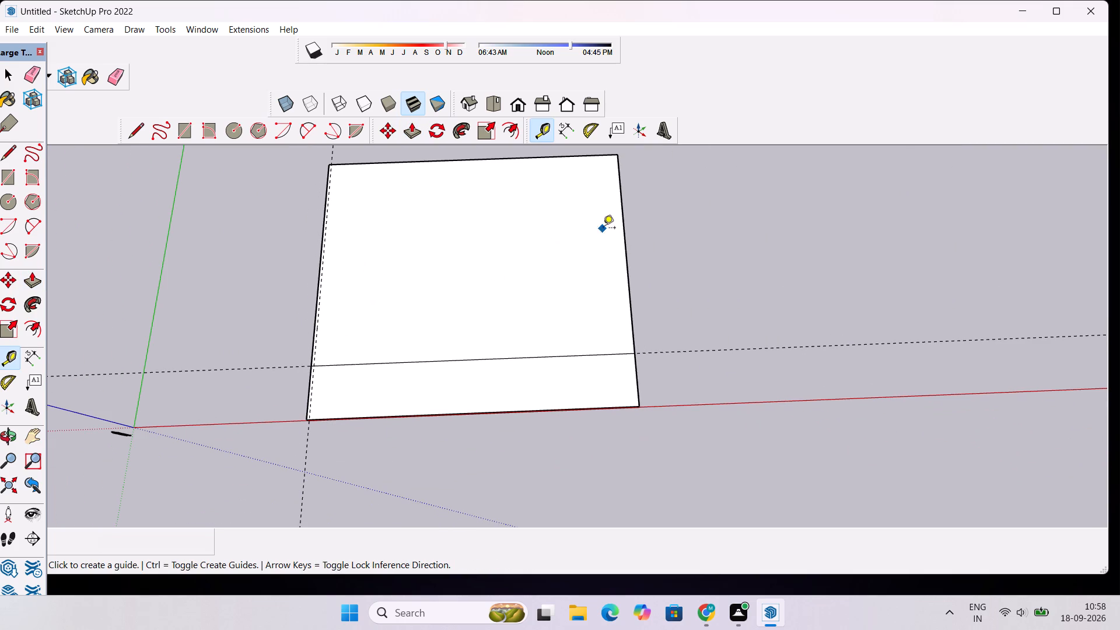
click(622, 232)
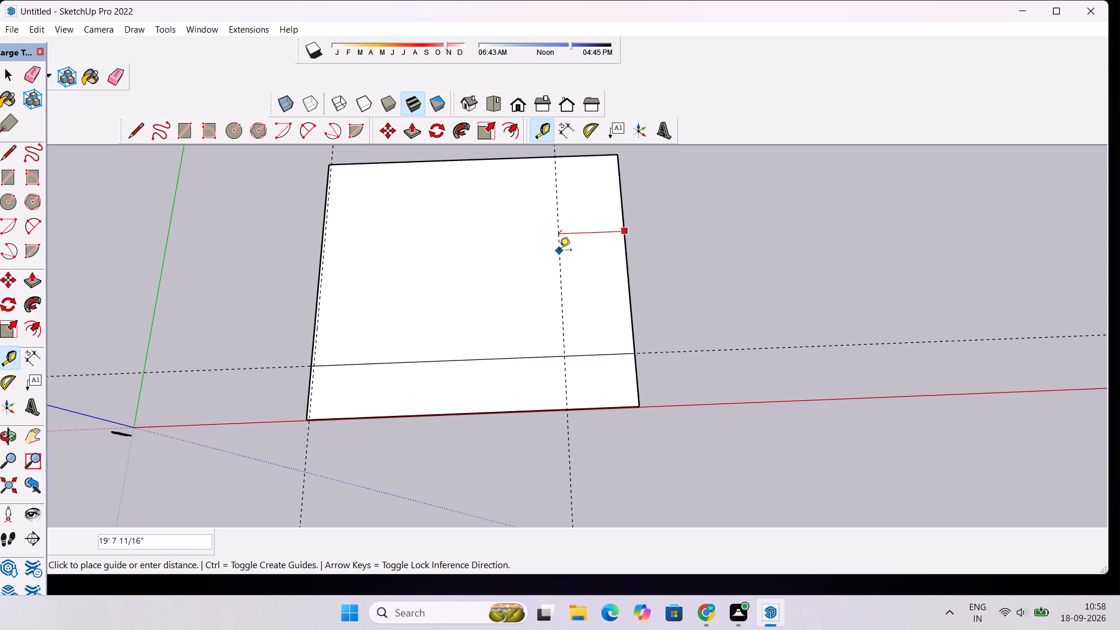
text(9")
key(Return)
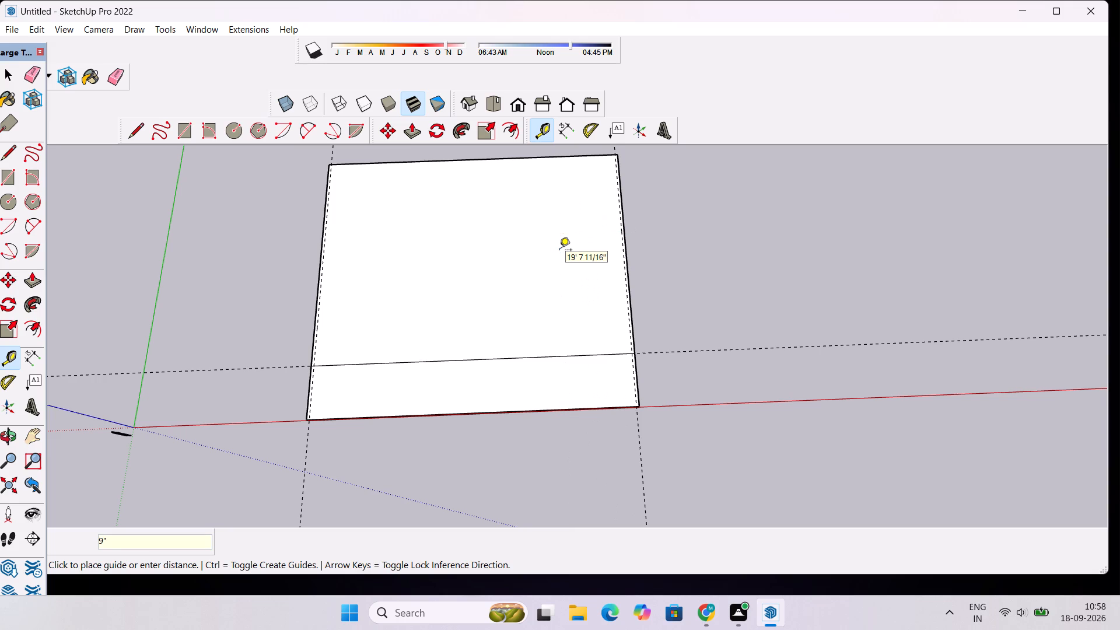
Place a guide line 9" inward from the slab's back edge, opposite the red axis.
scroll(468, 157, up, 9)
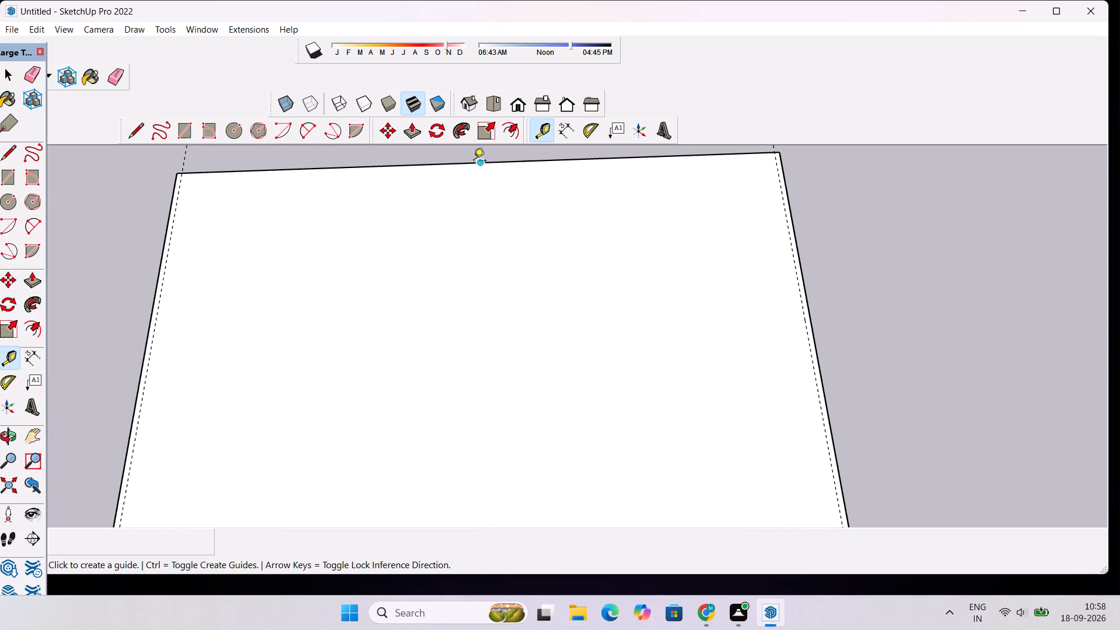
click(481, 162)
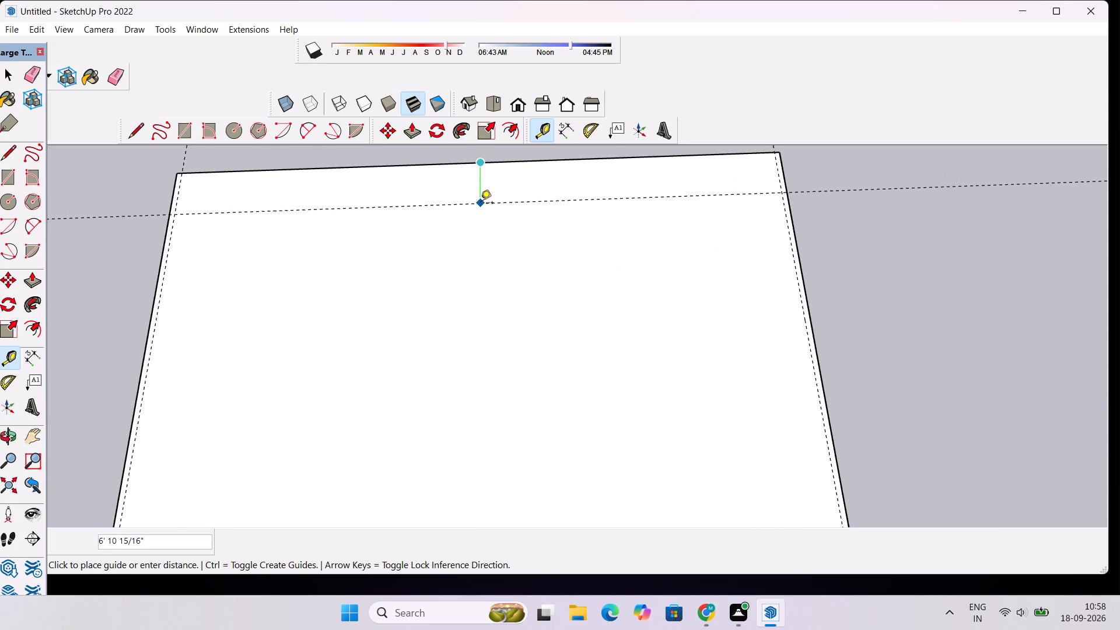
text(9")
key(Return)
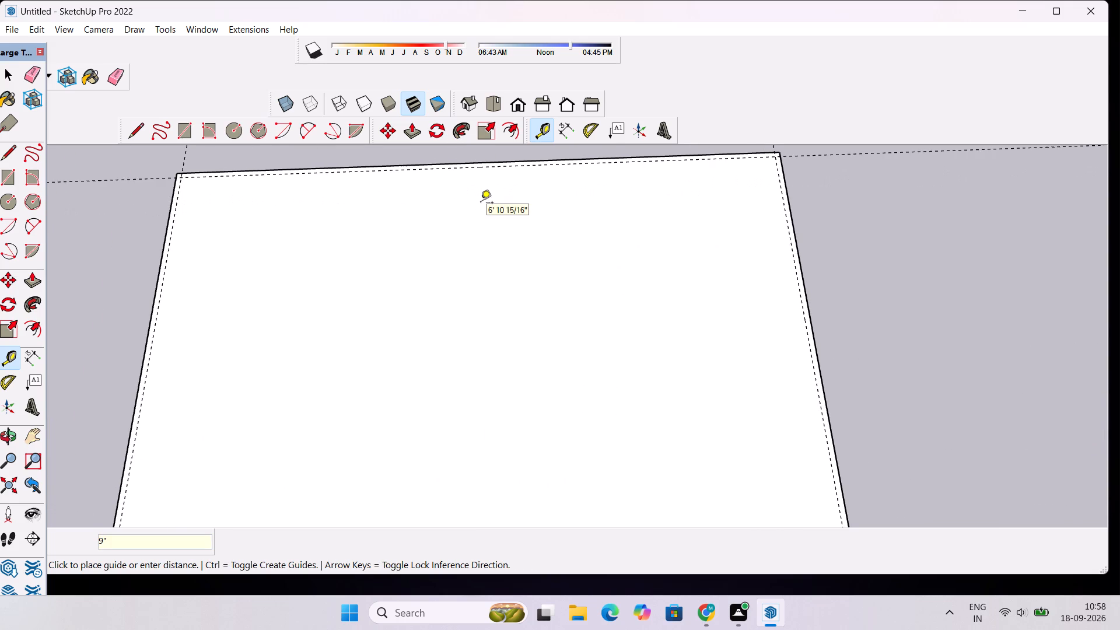
Draw a rectangle on the slab's top face from one back guide intersection to the point where the opposite side guide meets the dividing line.
scroll(482, 204, down, 9)
key(r)
scroll(346, 194, up, 10)
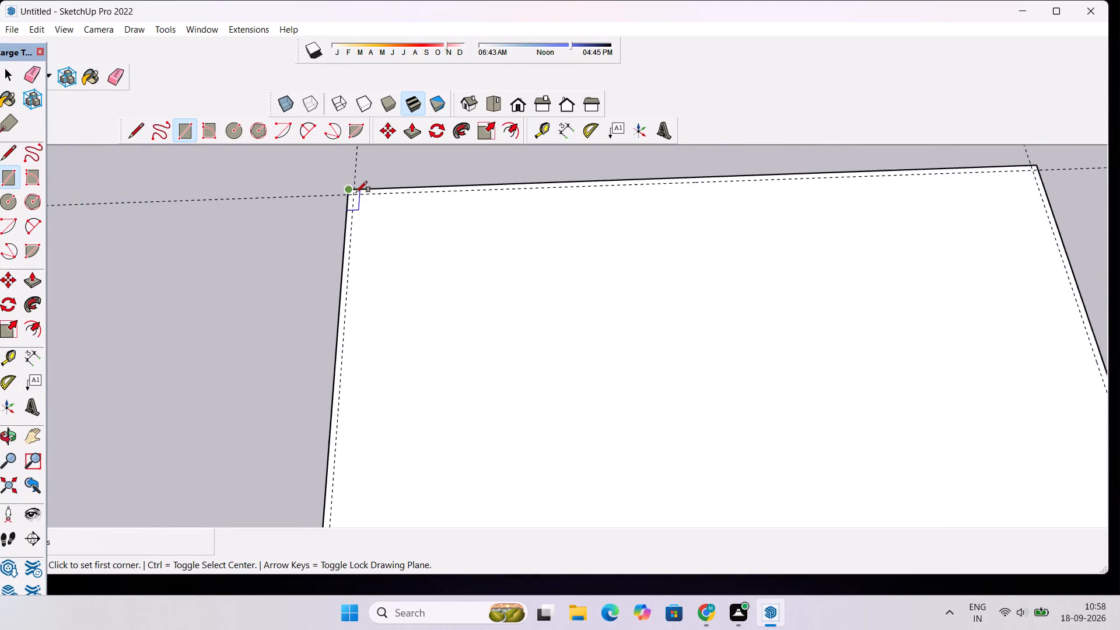
scroll(356, 192, up, 9)
click(352, 198)
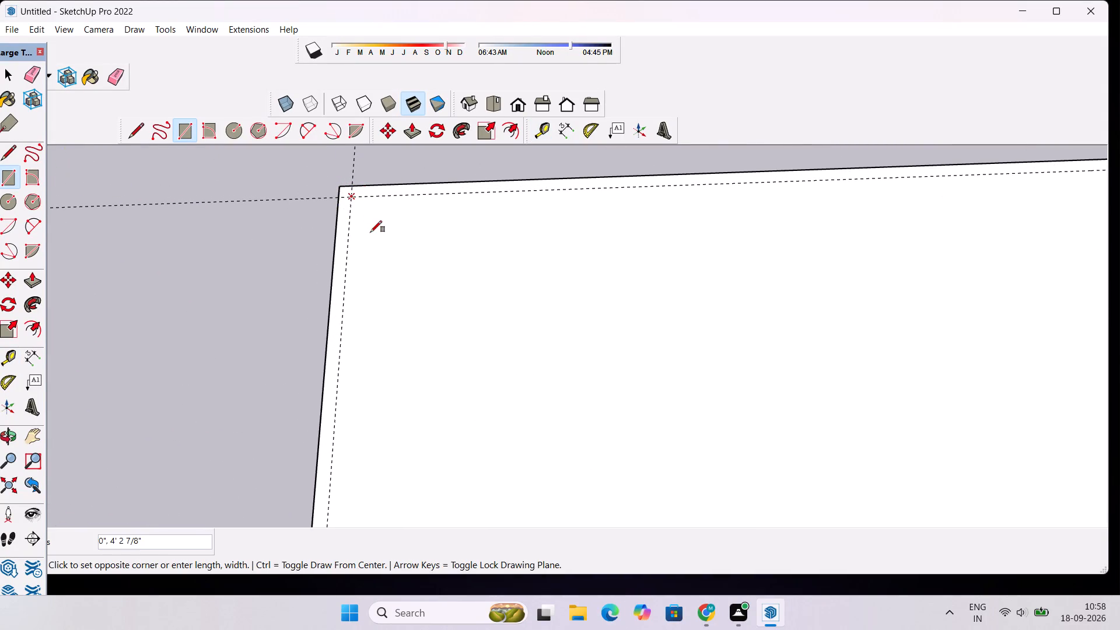
scroll(360, 206, down, 20)
scroll(360, 206, down, 2)
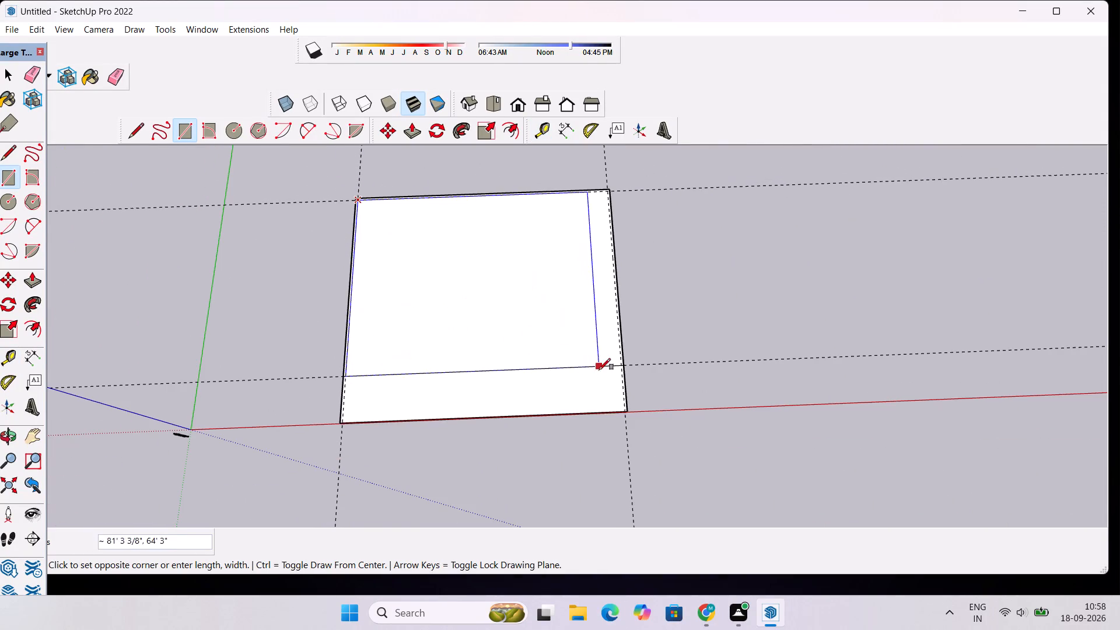
scroll(599, 370, up, 9)
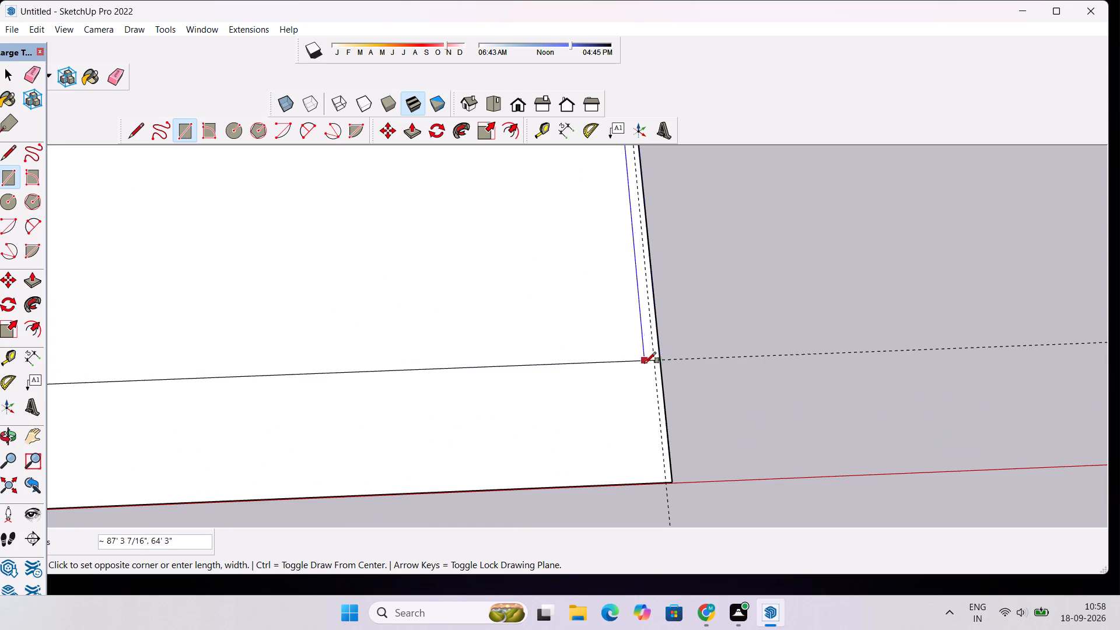
scroll(659, 361, up, 11)
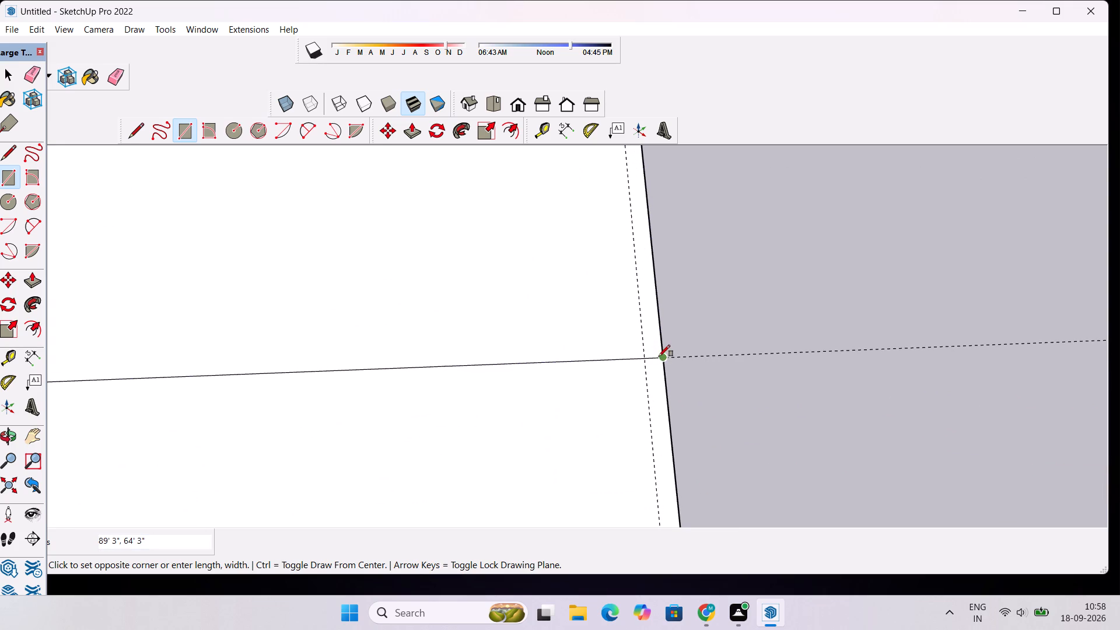
click(643, 357)
Erase all the guide lines around the slab, including the one along the dividing line.
scroll(634, 342, down, 20)
scroll(634, 342, down, 4)
key(space)
scroll(651, 347, up, 1)
scroll(655, 341, down, 13)
scroll(654, 320, up, 6)
key(o)
drag(547, 362, 570, 204)
scroll(555, 233, up, 7)
drag(404, 332, 249, 302)
scroll(383, 303, down, 6)
drag(450, 333, 494, 481)
scroll(412, 328, up, 4)
drag(416, 349, 448, 360)
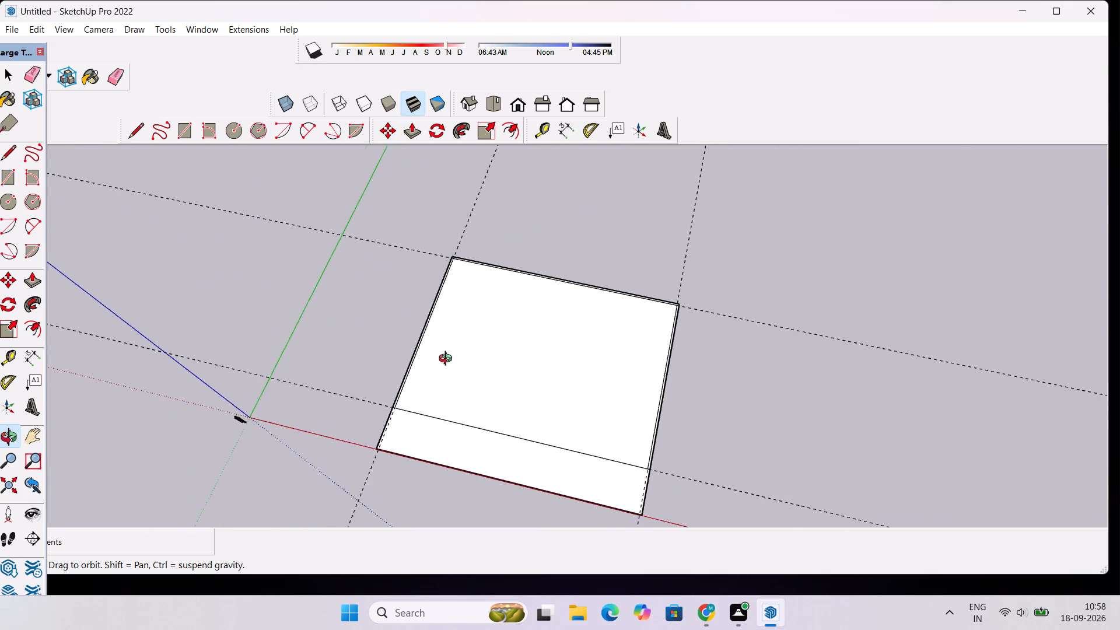
drag(448, 360, 468, 364)
scroll(492, 342, up, 4)
drag(406, 322, 460, 346)
scroll(460, 341, down, 5)
shift+drag(471, 345, 542, 346)
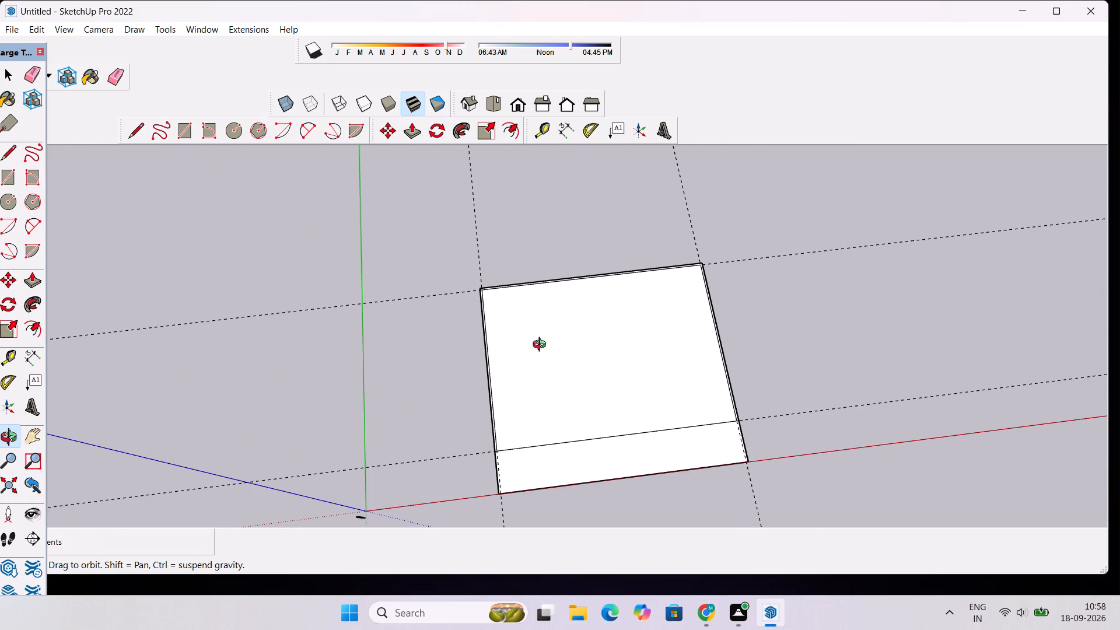
key(e)
drag(494, 218, 443, 295)
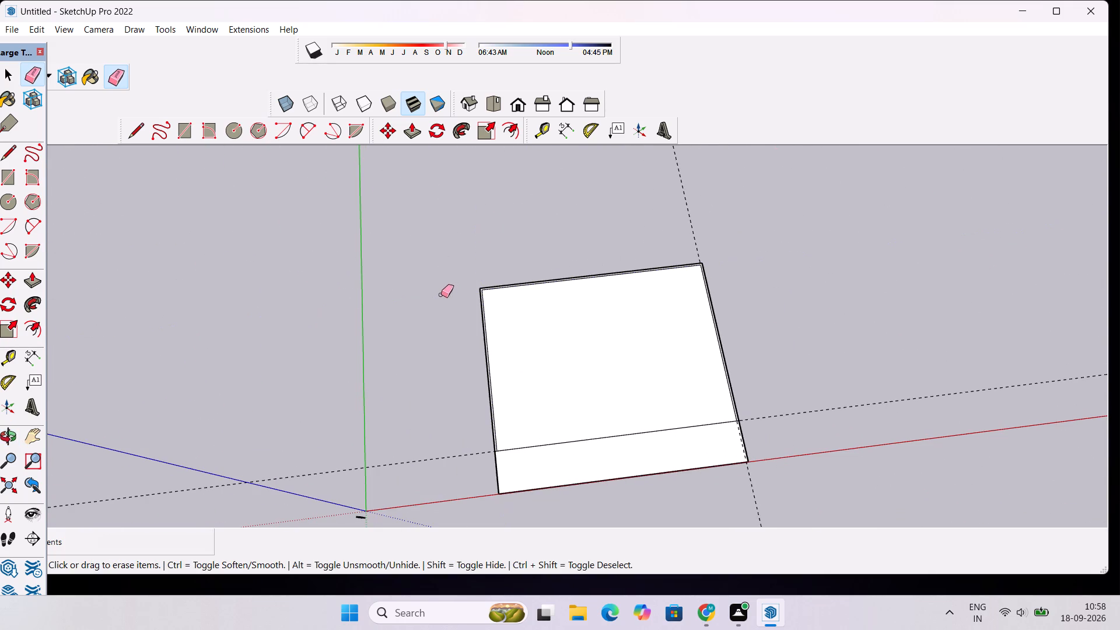
drag(704, 197, 680, 236)
drag(681, 225, 688, 210)
click(688, 210)
drag(752, 325, 776, 402)
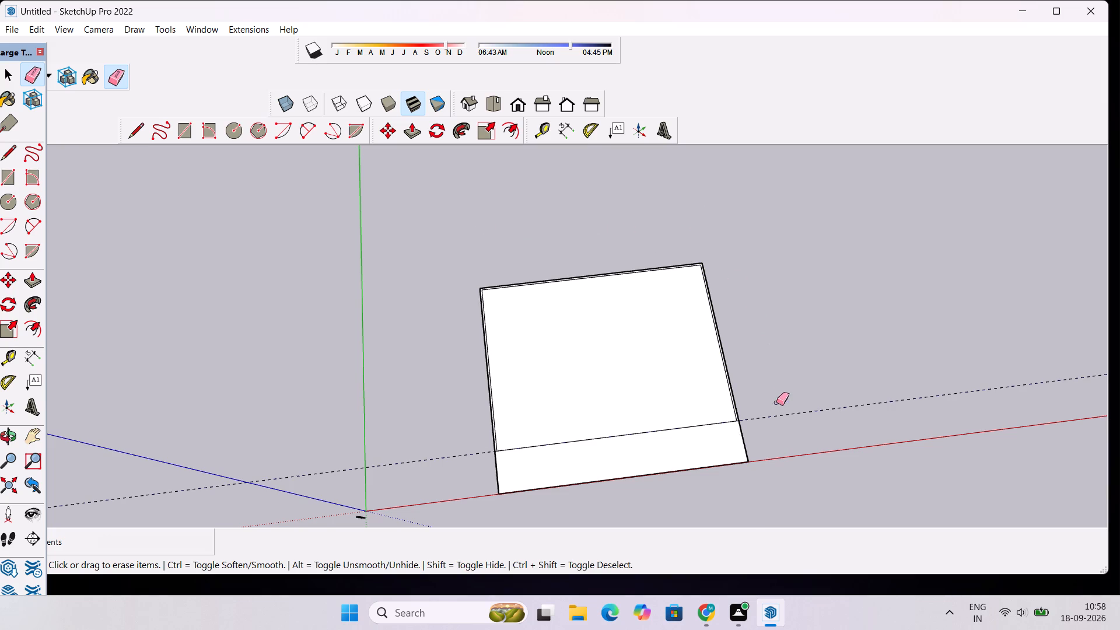
drag(776, 402, 783, 420)
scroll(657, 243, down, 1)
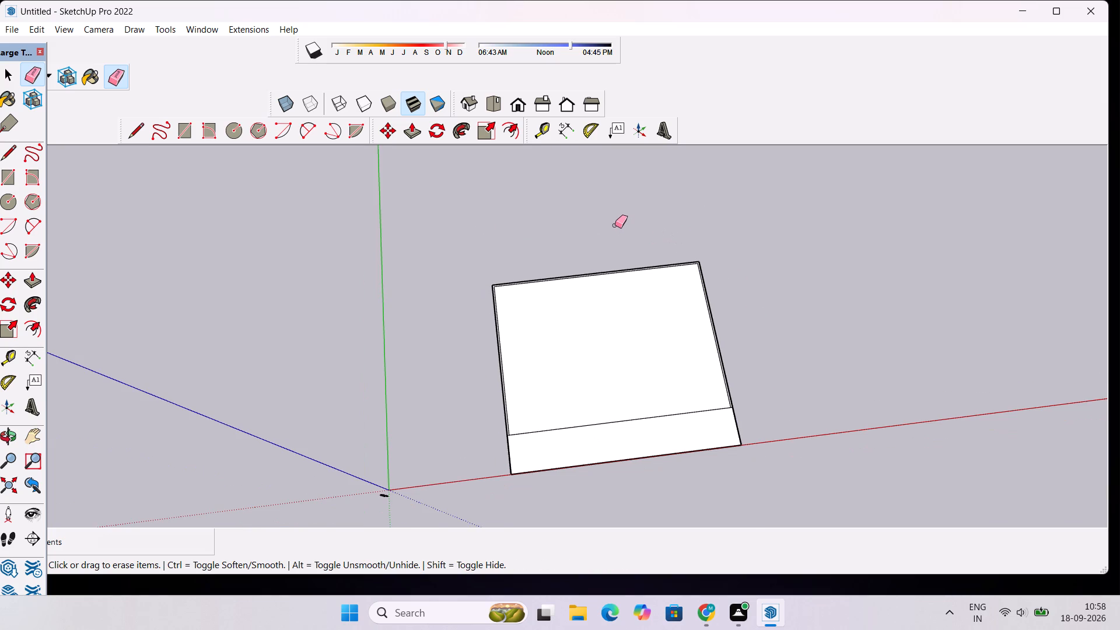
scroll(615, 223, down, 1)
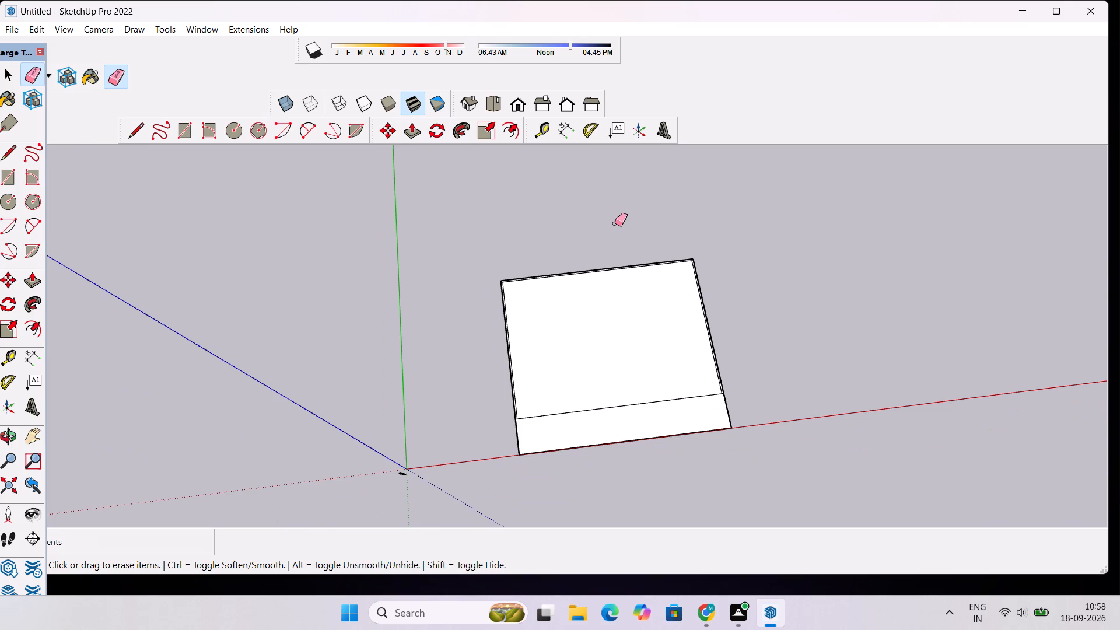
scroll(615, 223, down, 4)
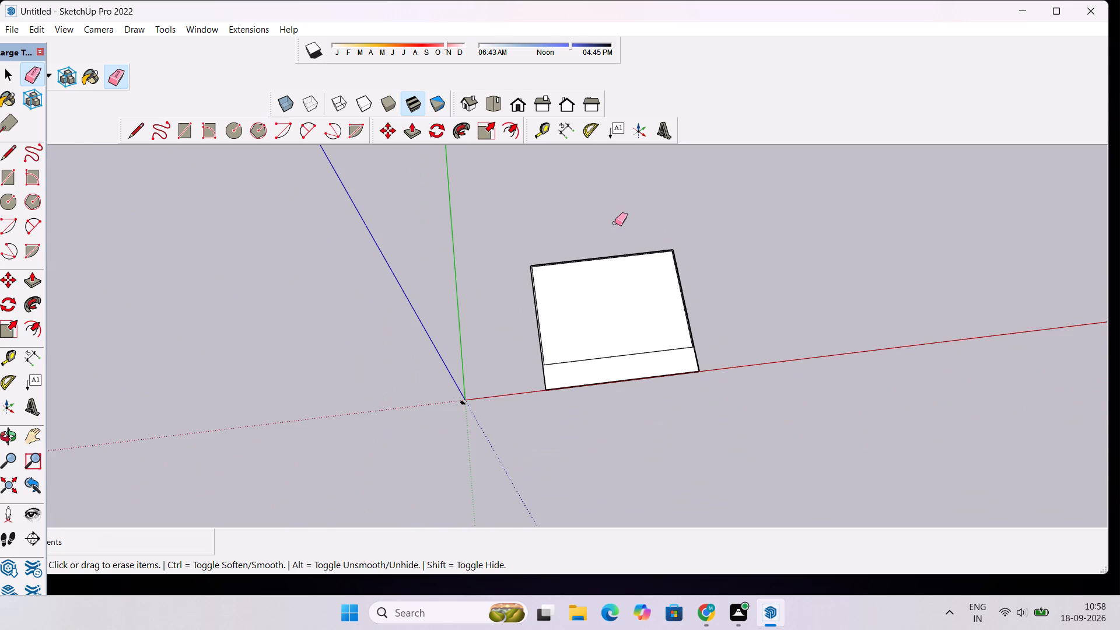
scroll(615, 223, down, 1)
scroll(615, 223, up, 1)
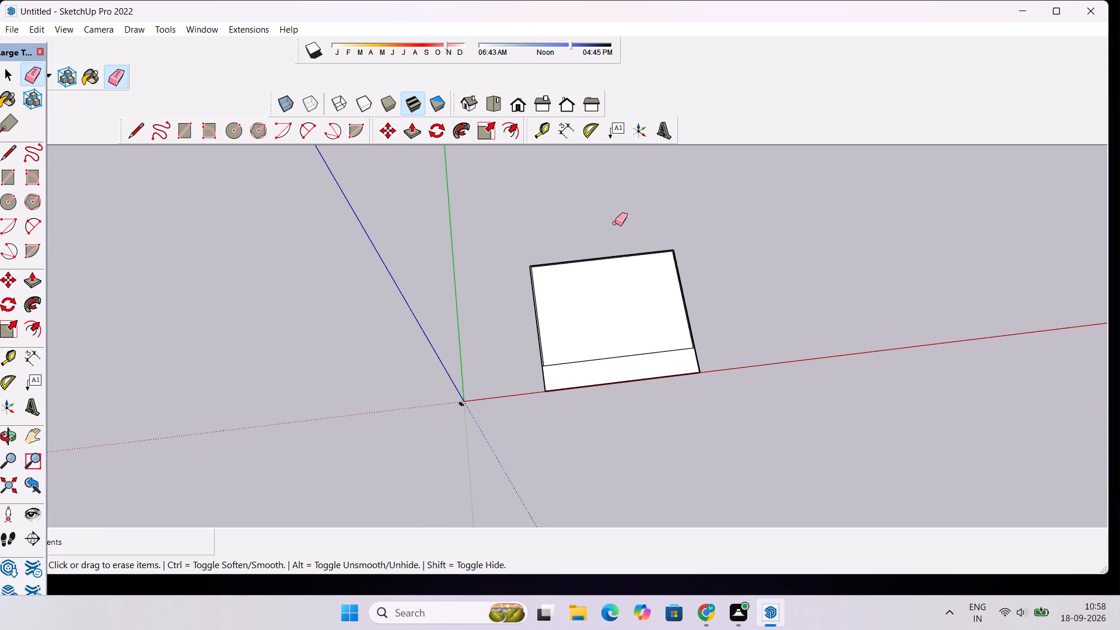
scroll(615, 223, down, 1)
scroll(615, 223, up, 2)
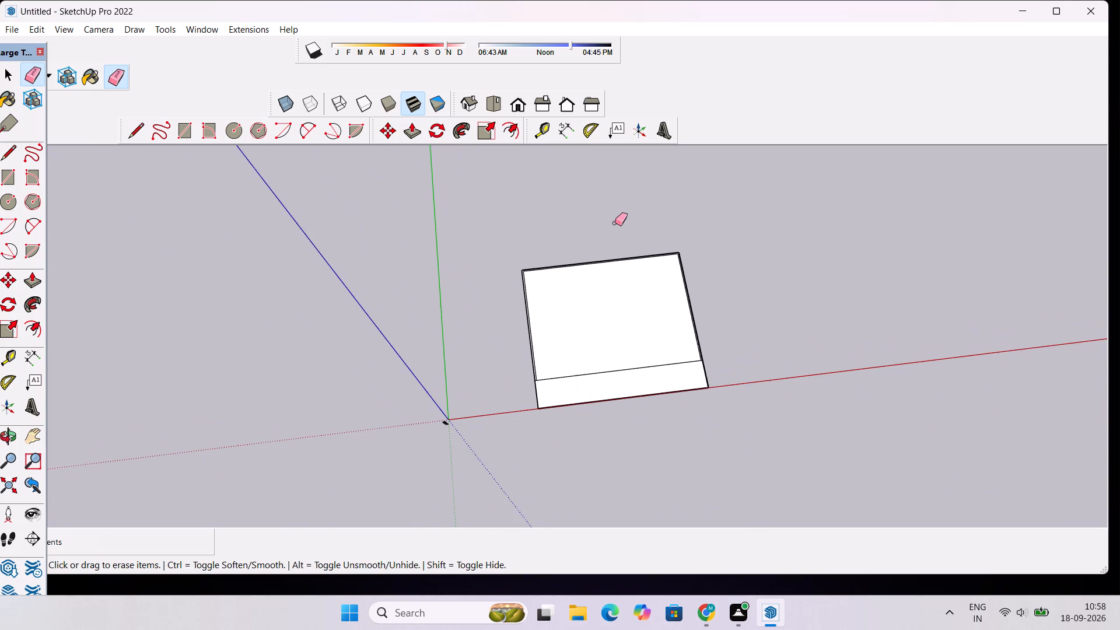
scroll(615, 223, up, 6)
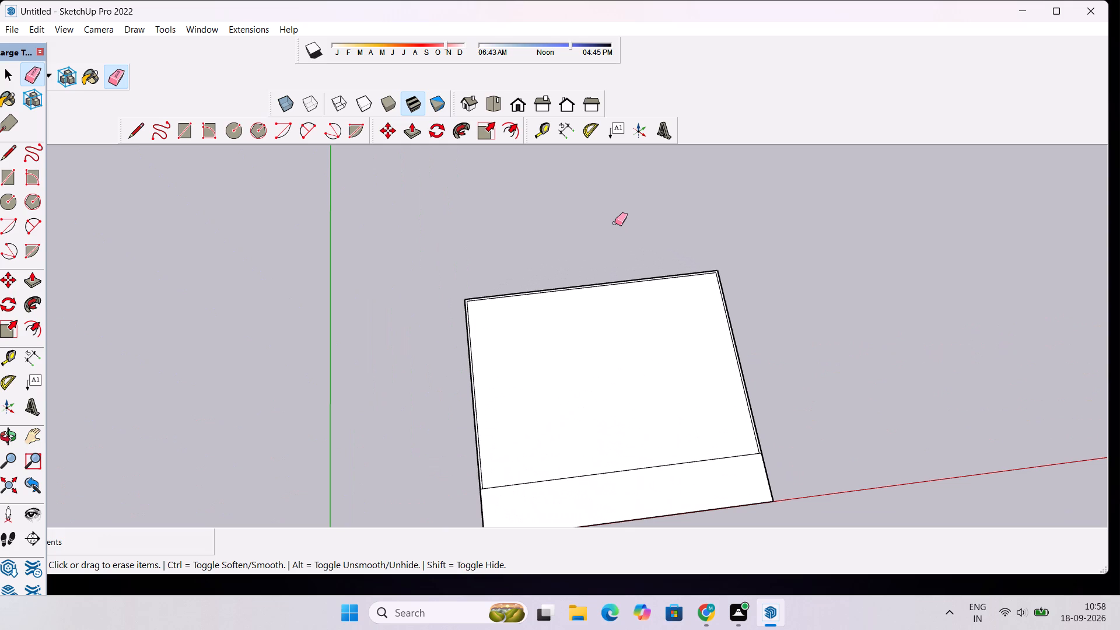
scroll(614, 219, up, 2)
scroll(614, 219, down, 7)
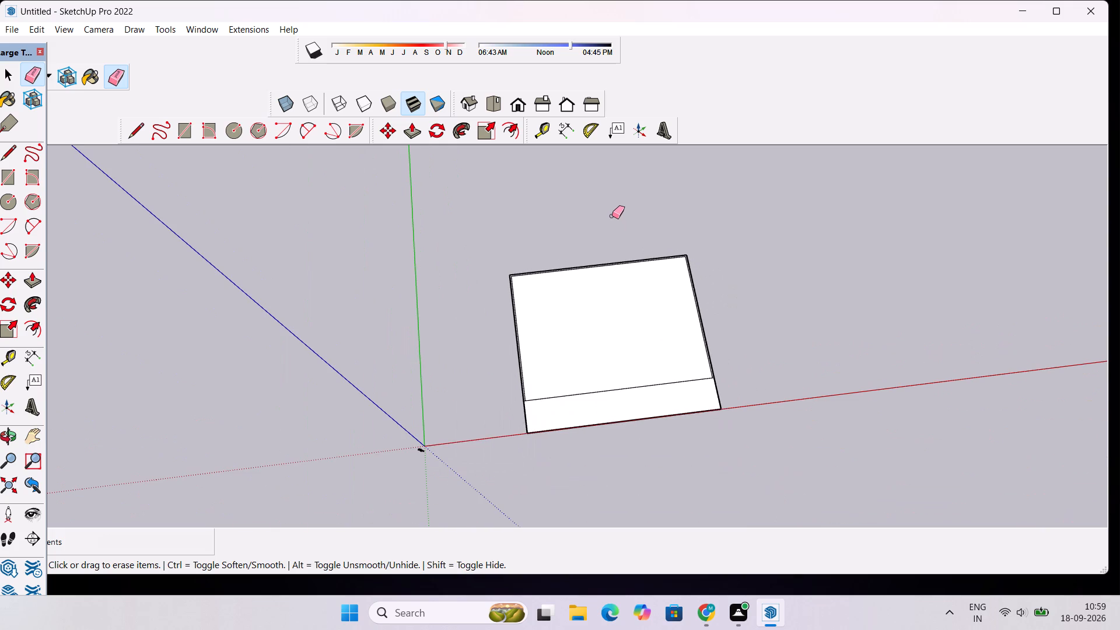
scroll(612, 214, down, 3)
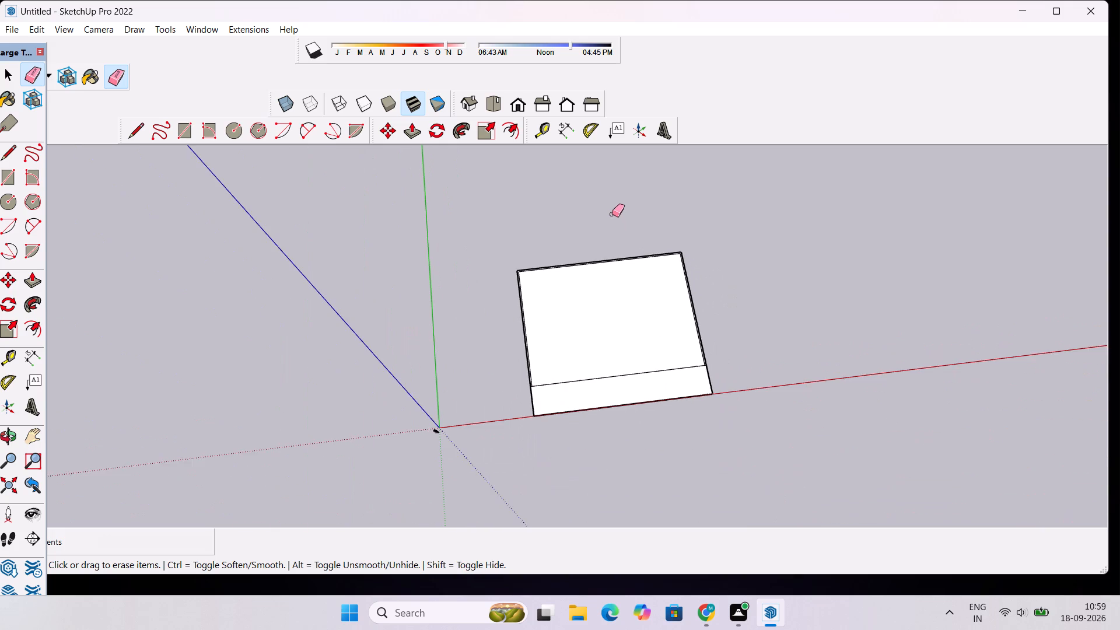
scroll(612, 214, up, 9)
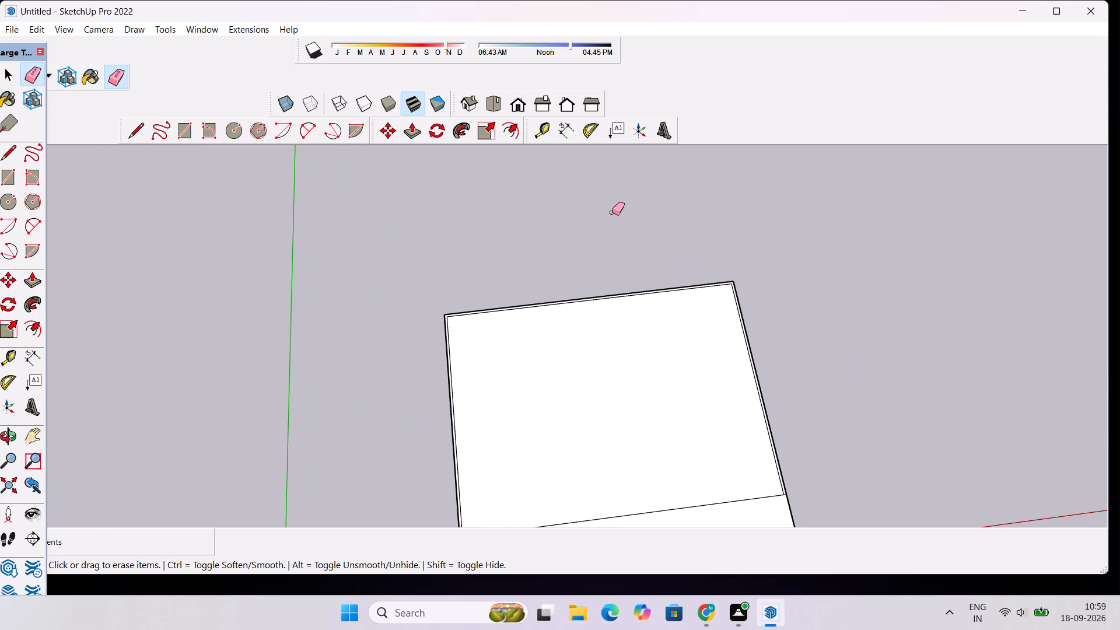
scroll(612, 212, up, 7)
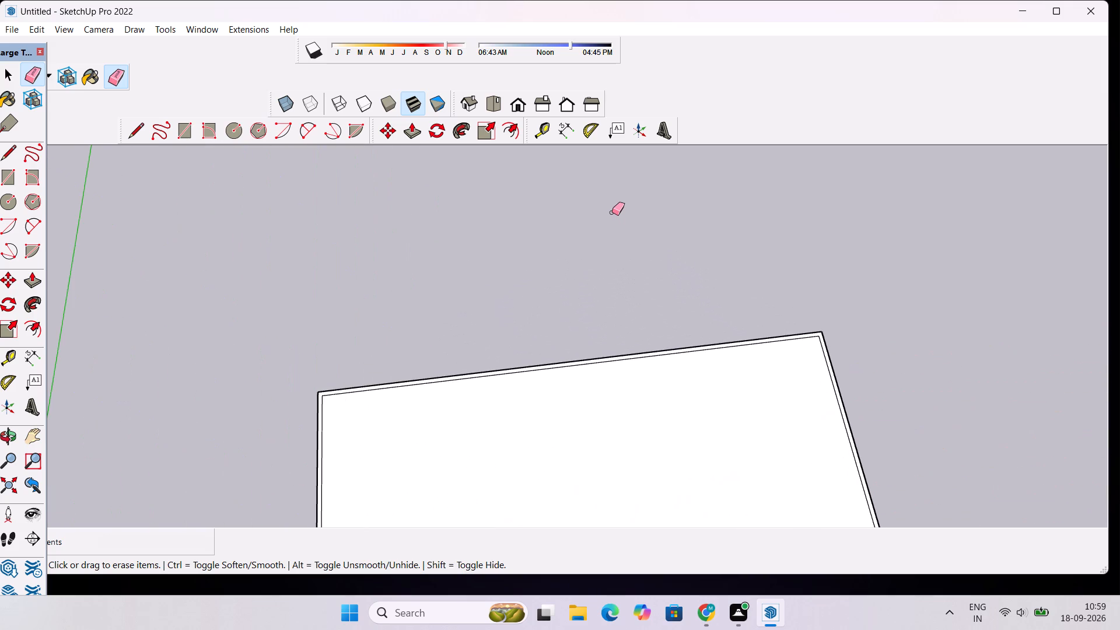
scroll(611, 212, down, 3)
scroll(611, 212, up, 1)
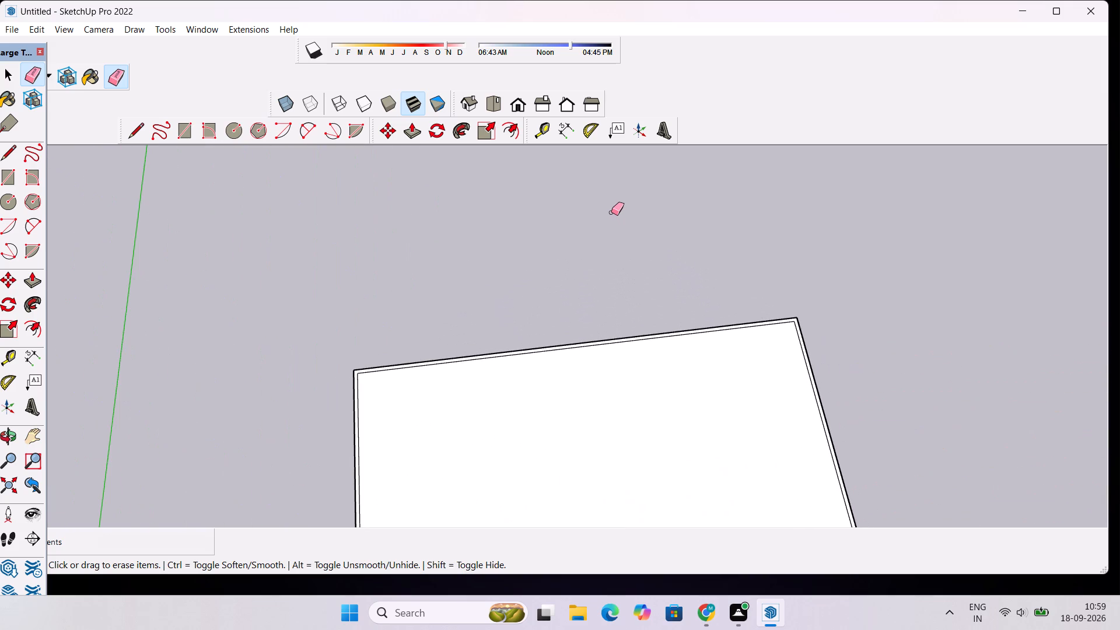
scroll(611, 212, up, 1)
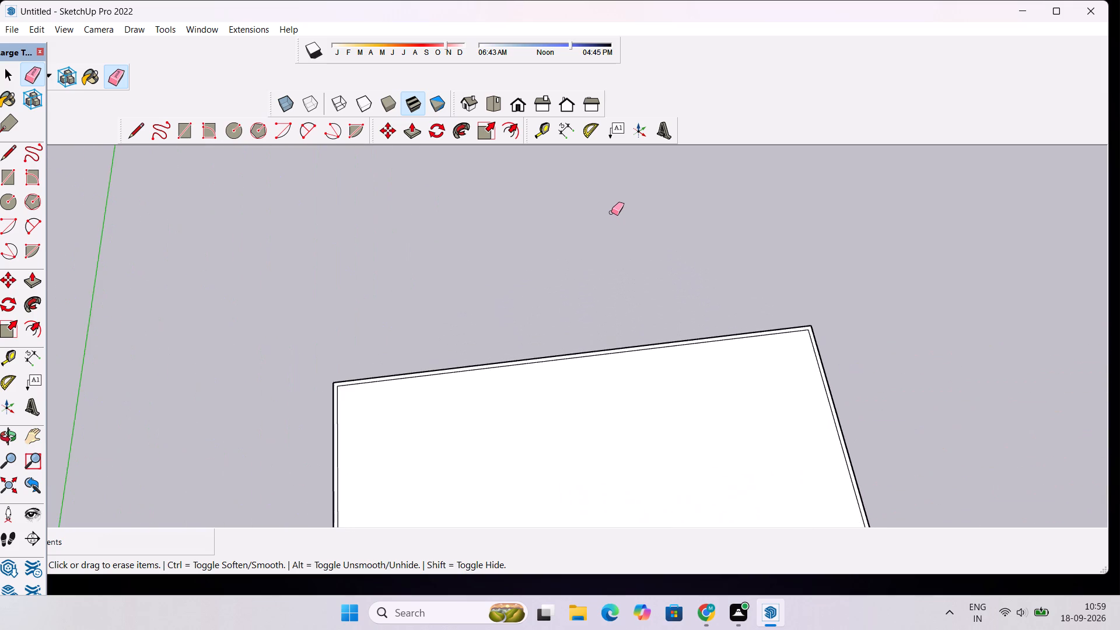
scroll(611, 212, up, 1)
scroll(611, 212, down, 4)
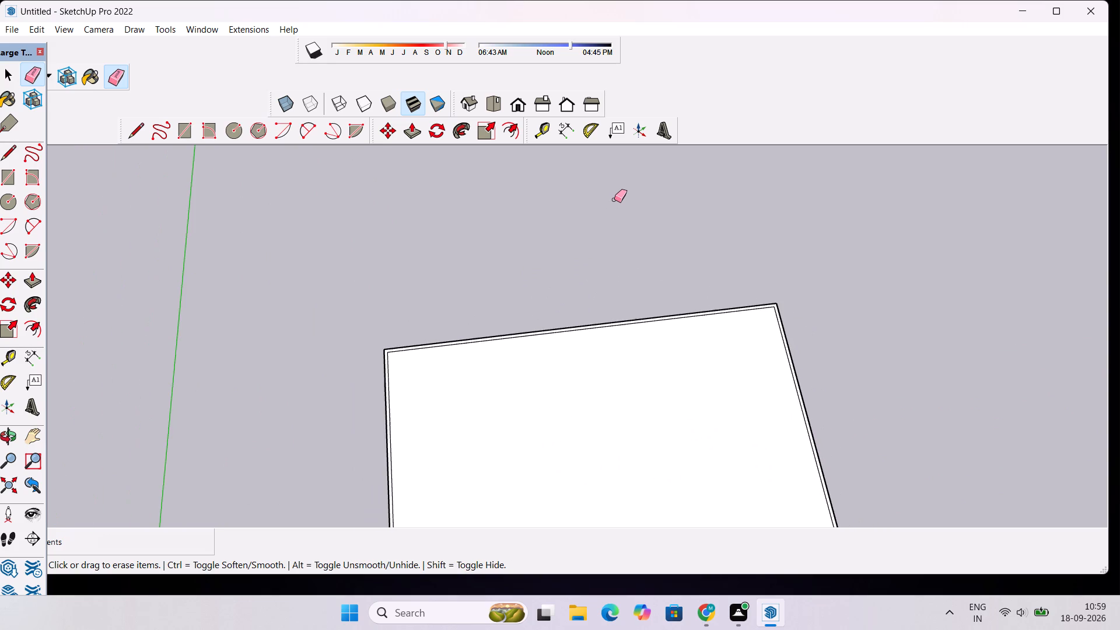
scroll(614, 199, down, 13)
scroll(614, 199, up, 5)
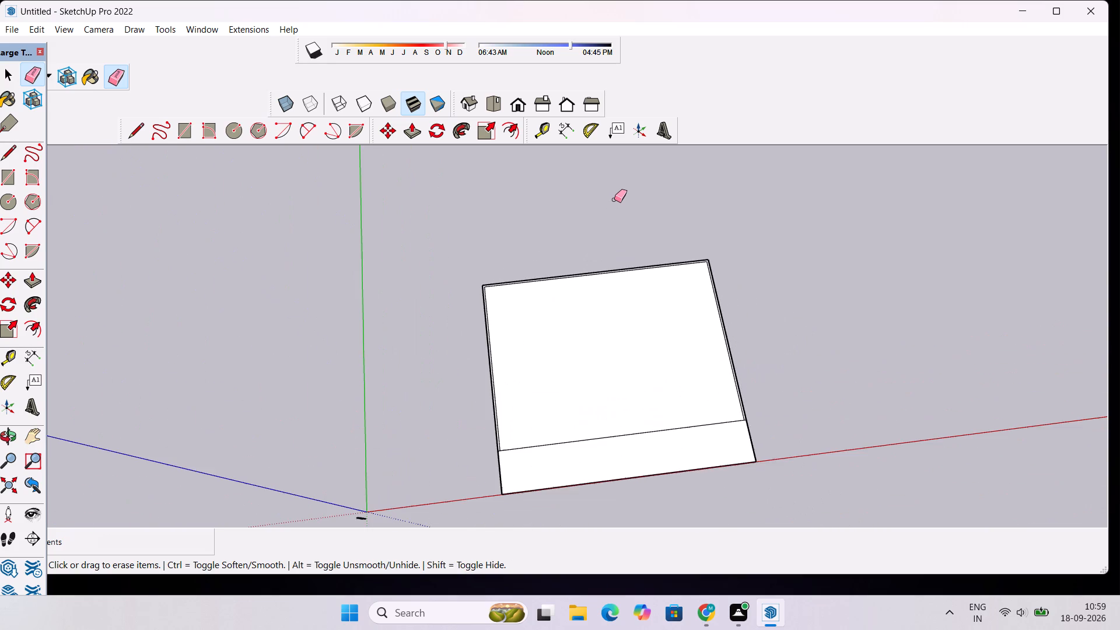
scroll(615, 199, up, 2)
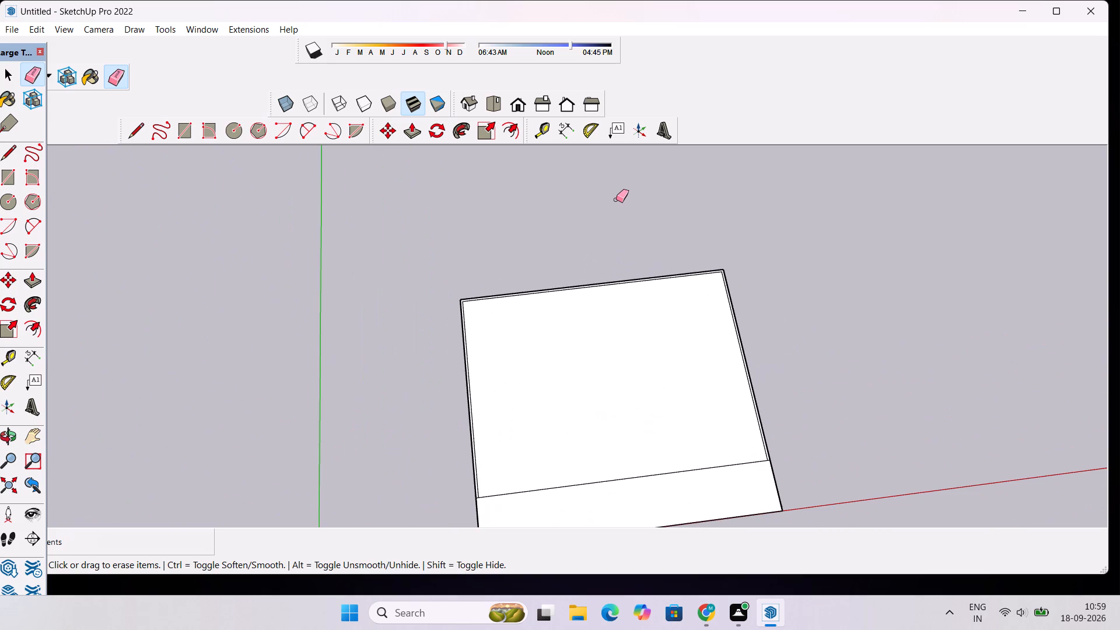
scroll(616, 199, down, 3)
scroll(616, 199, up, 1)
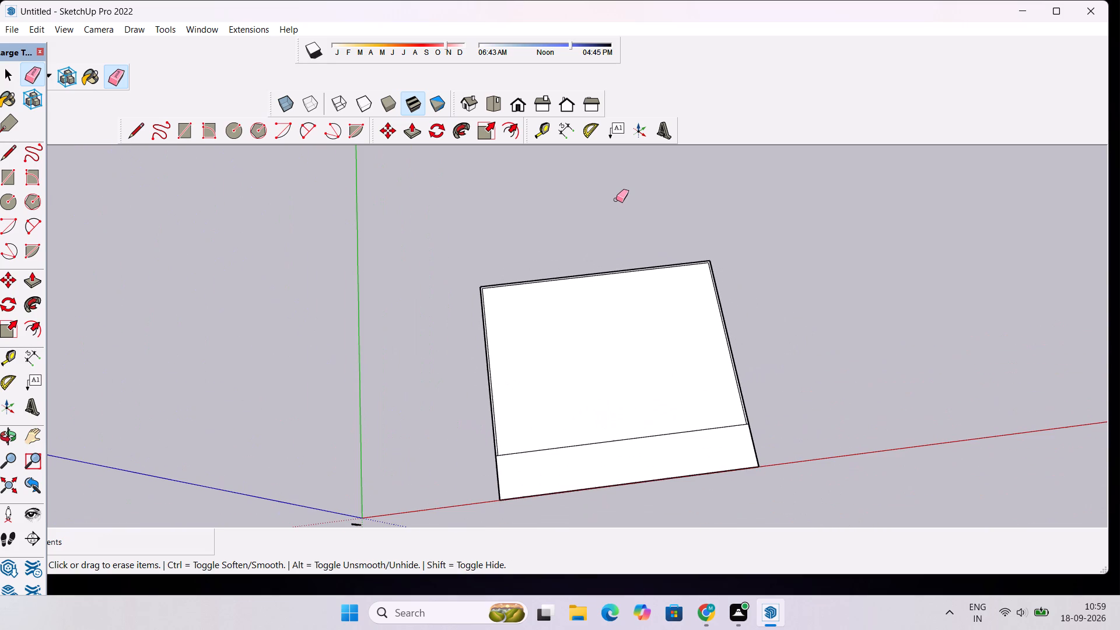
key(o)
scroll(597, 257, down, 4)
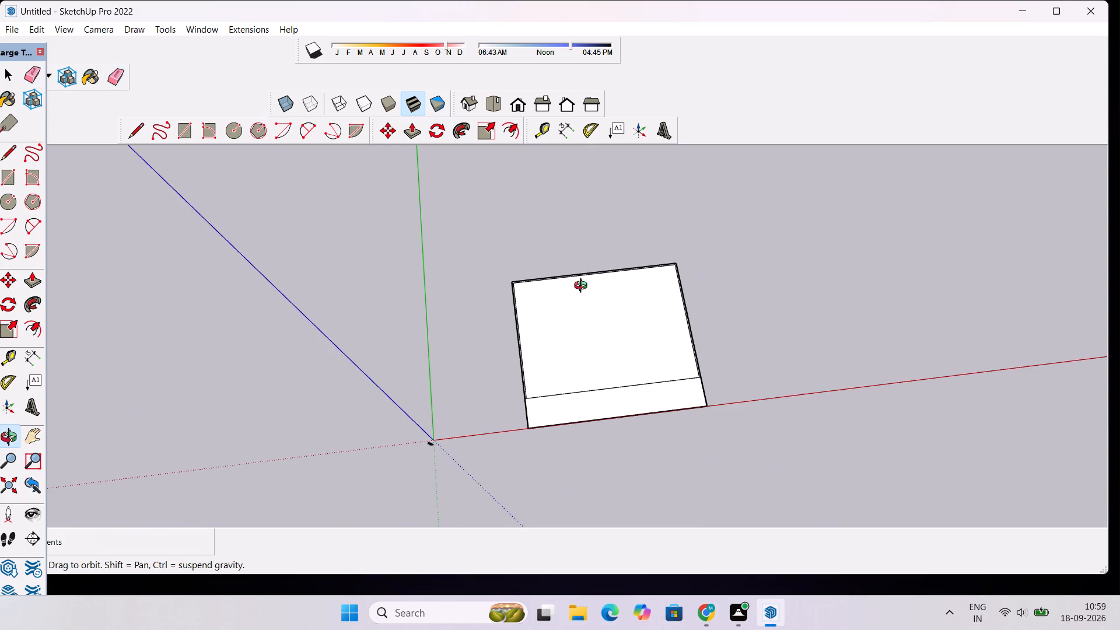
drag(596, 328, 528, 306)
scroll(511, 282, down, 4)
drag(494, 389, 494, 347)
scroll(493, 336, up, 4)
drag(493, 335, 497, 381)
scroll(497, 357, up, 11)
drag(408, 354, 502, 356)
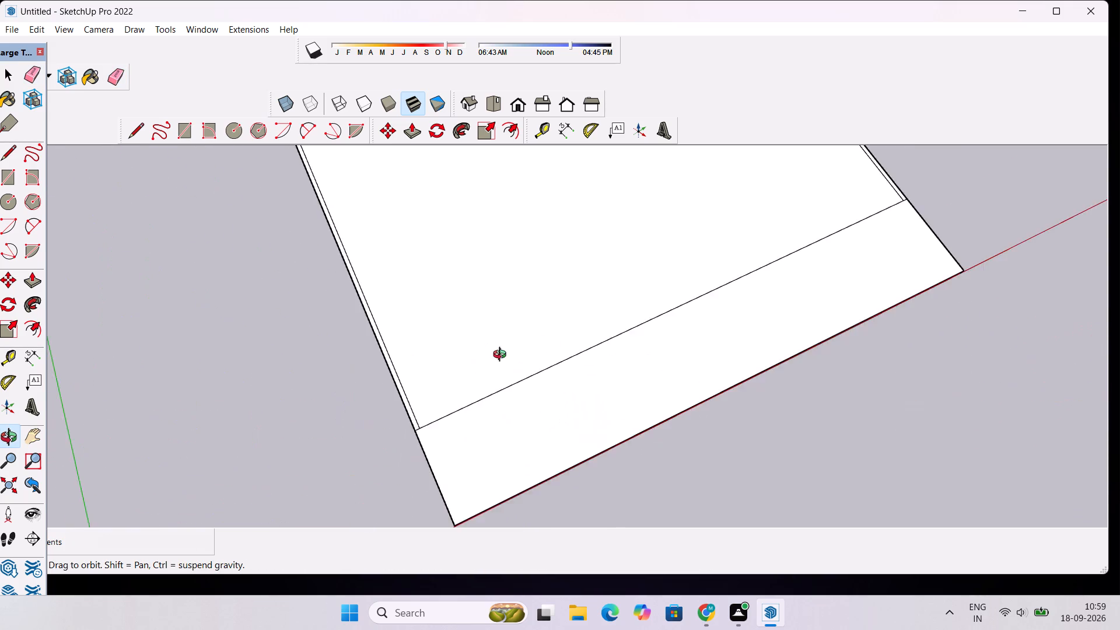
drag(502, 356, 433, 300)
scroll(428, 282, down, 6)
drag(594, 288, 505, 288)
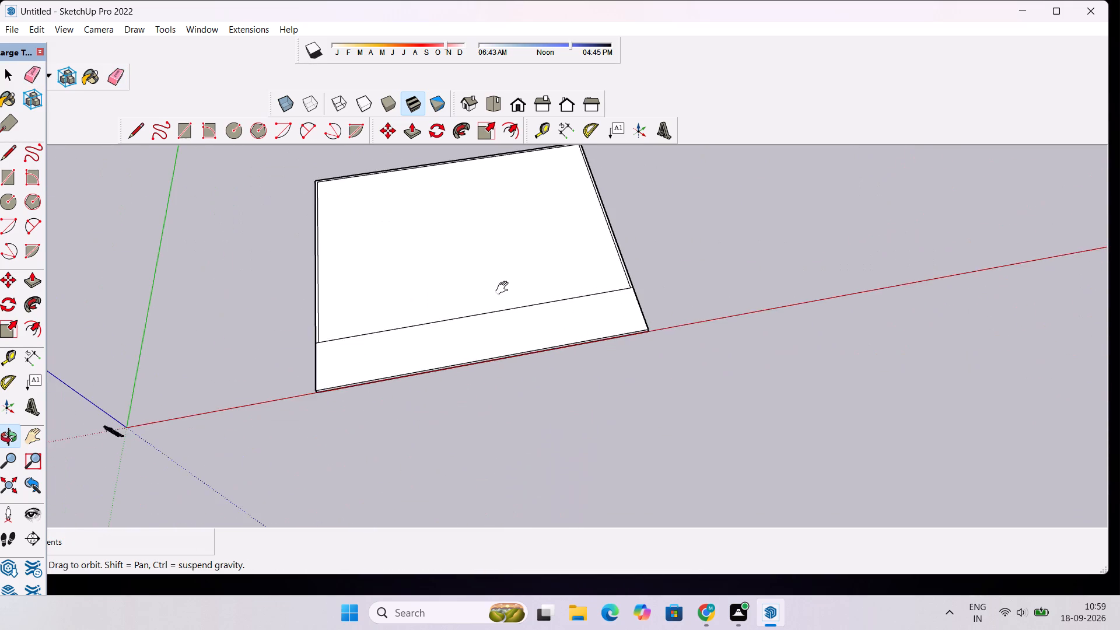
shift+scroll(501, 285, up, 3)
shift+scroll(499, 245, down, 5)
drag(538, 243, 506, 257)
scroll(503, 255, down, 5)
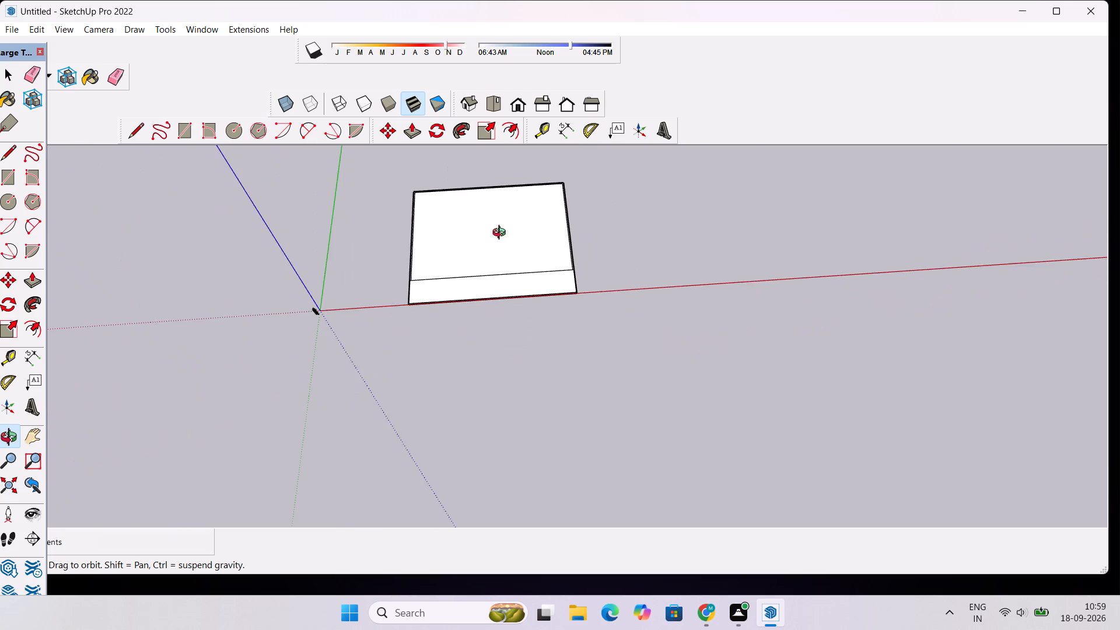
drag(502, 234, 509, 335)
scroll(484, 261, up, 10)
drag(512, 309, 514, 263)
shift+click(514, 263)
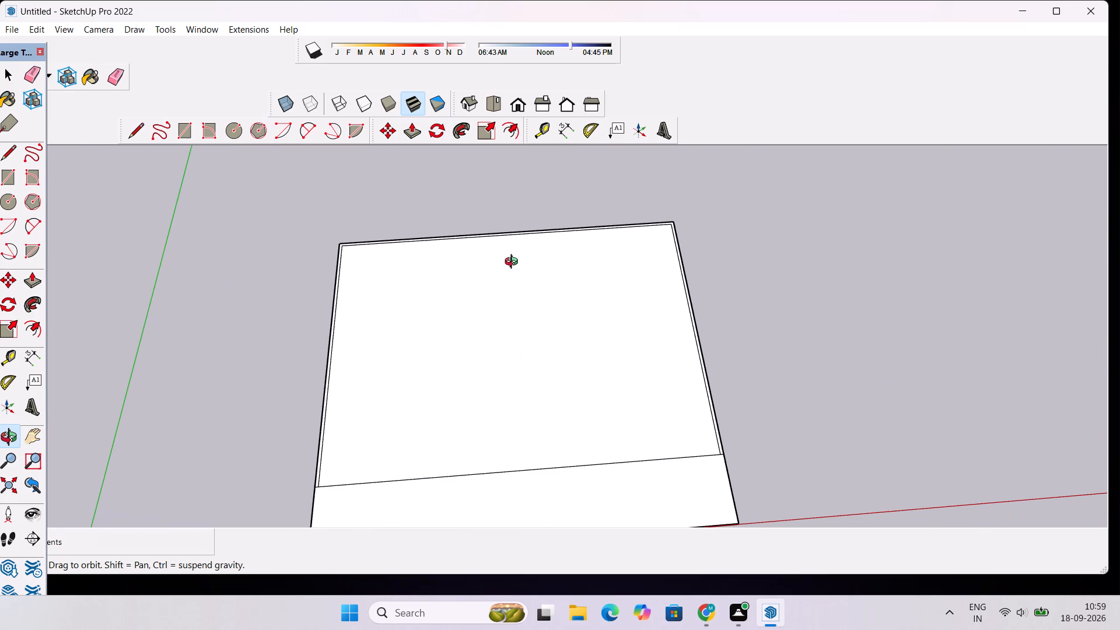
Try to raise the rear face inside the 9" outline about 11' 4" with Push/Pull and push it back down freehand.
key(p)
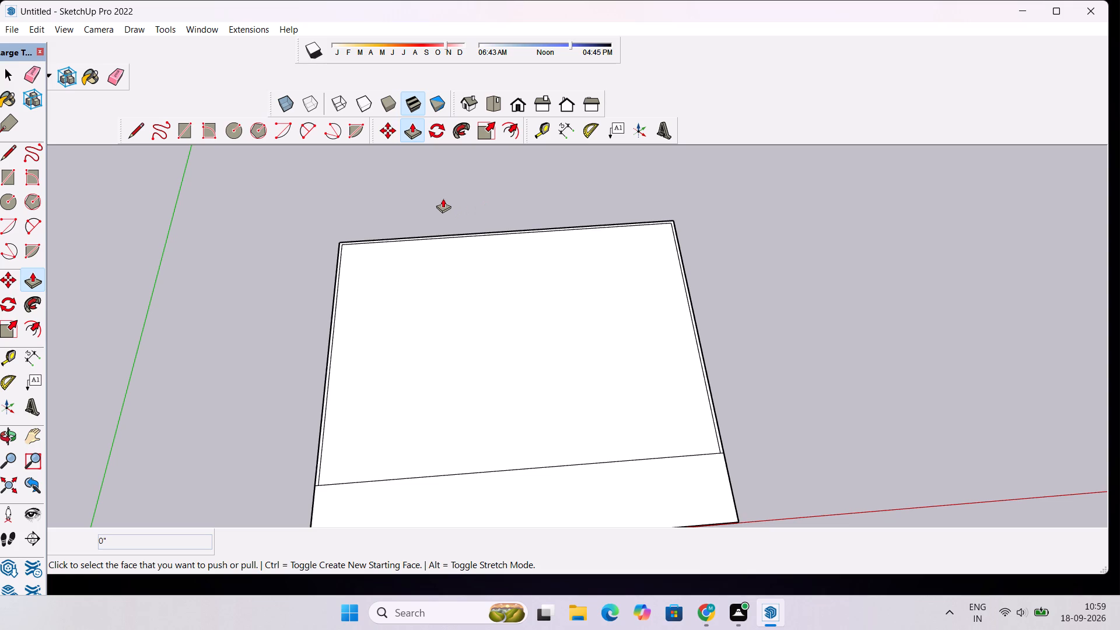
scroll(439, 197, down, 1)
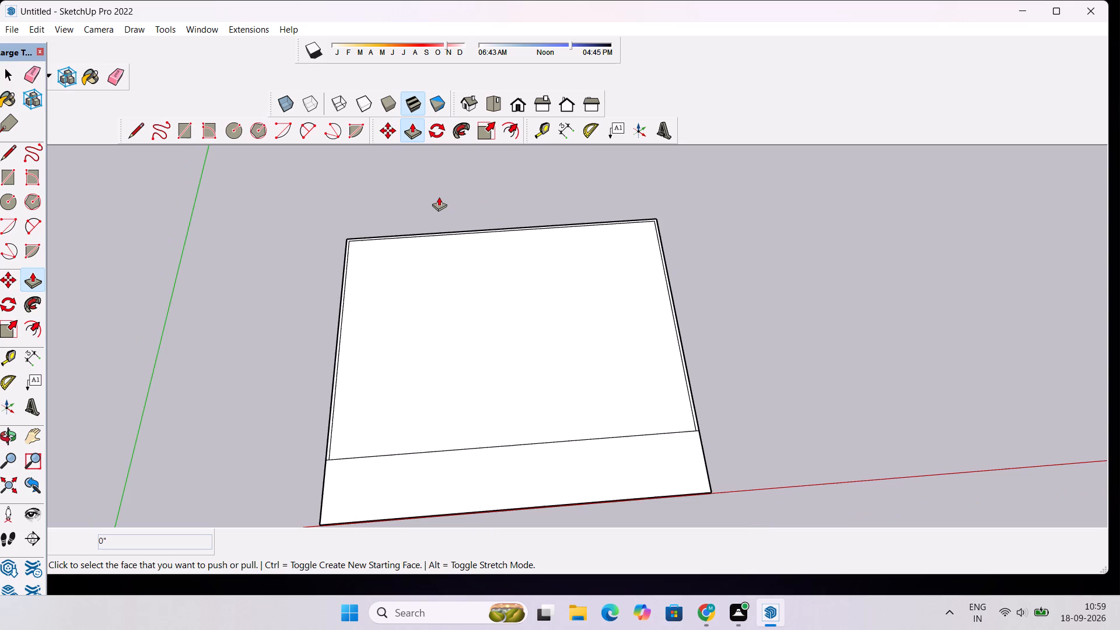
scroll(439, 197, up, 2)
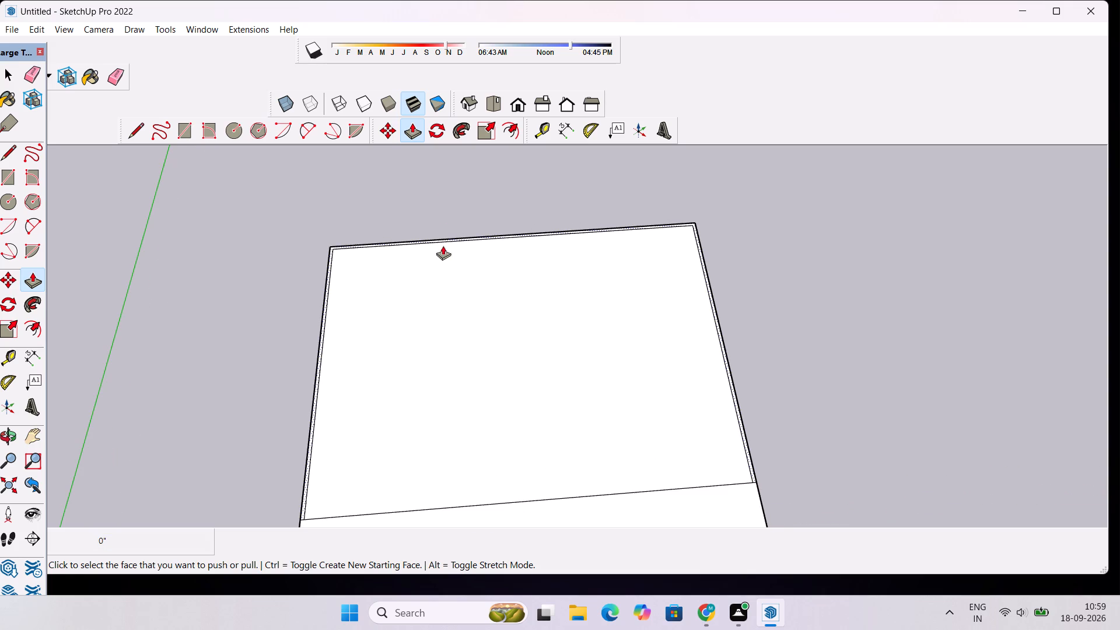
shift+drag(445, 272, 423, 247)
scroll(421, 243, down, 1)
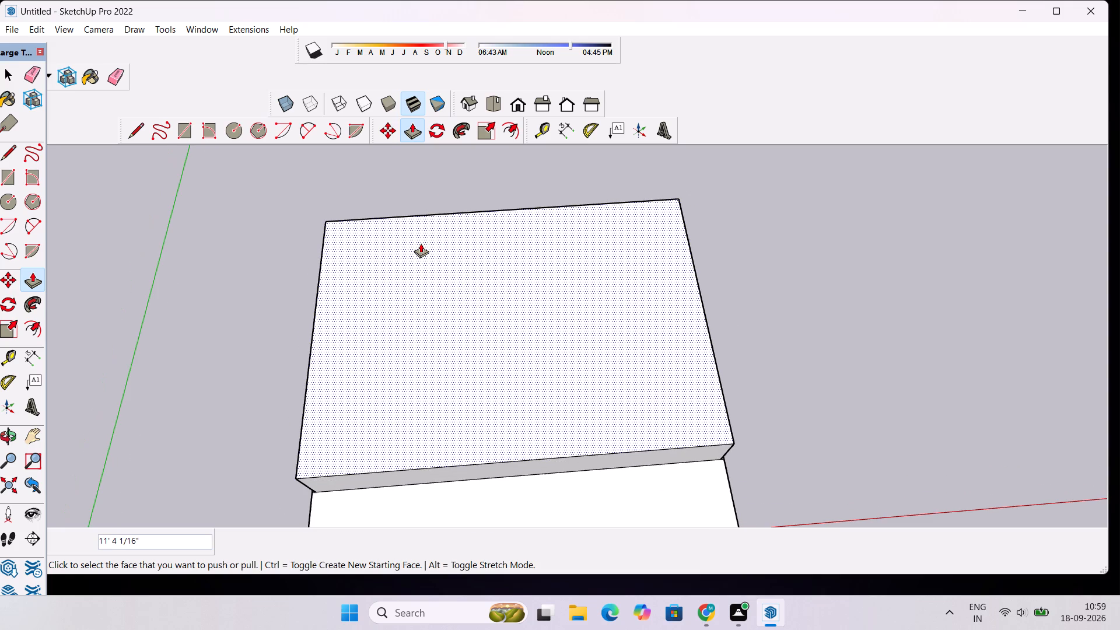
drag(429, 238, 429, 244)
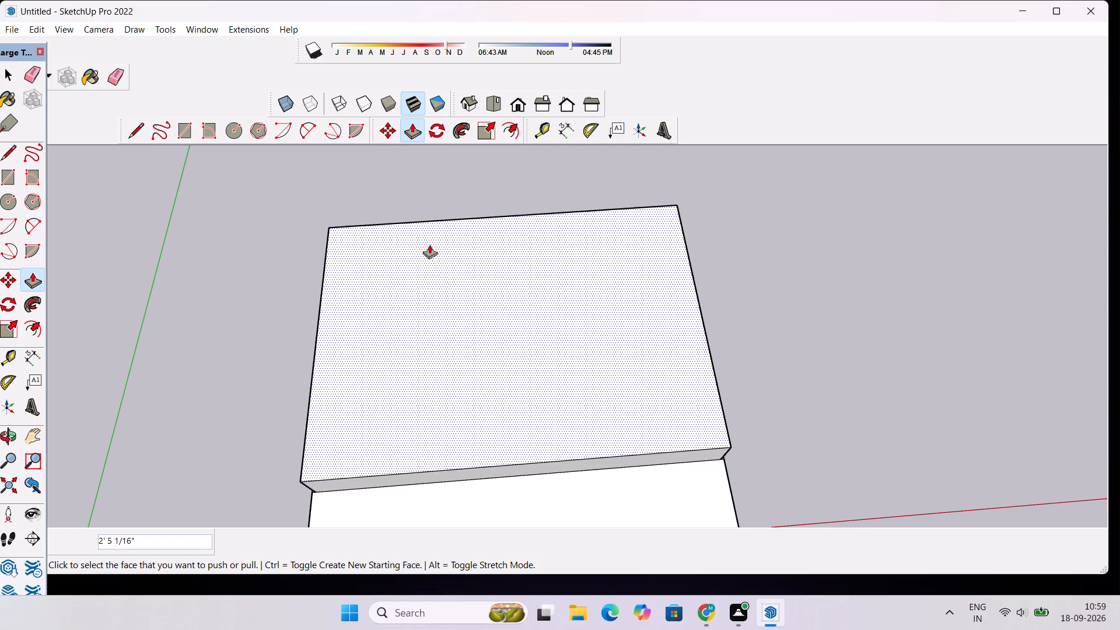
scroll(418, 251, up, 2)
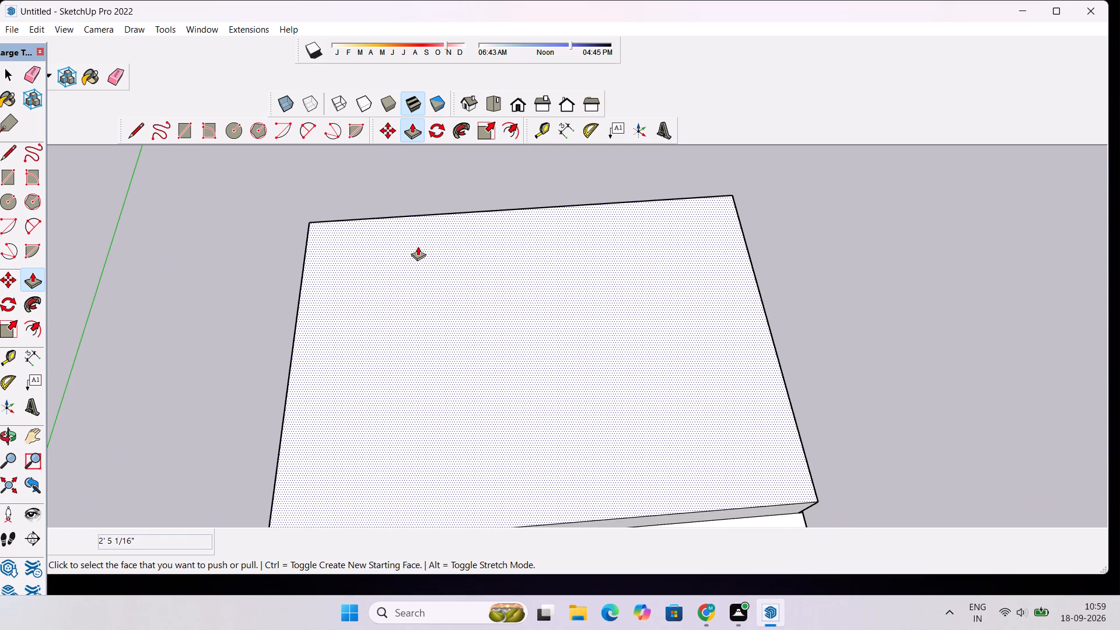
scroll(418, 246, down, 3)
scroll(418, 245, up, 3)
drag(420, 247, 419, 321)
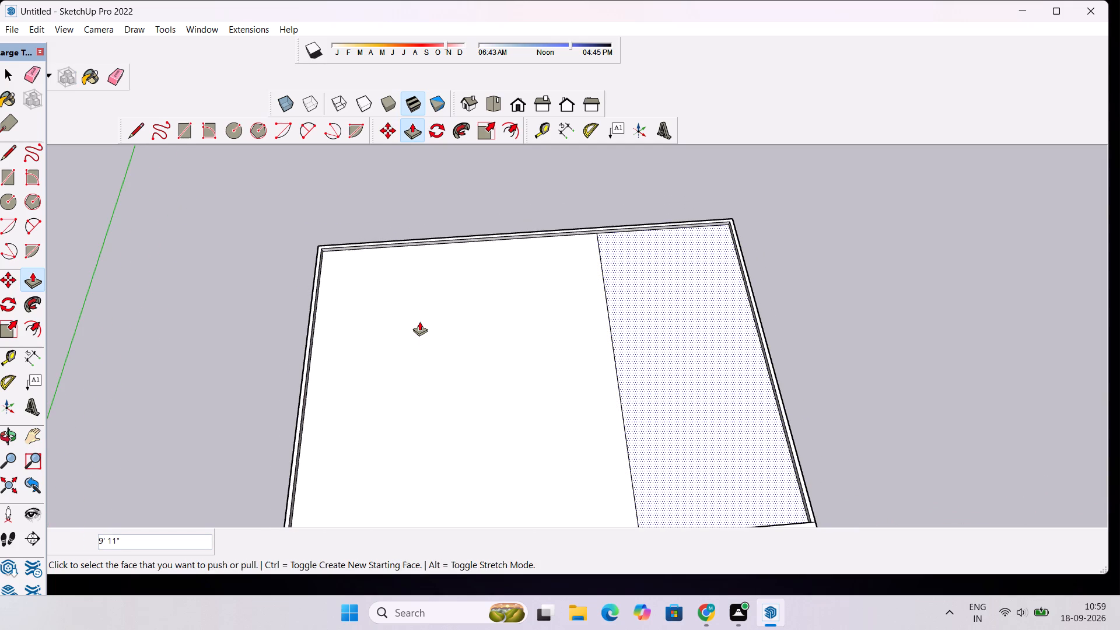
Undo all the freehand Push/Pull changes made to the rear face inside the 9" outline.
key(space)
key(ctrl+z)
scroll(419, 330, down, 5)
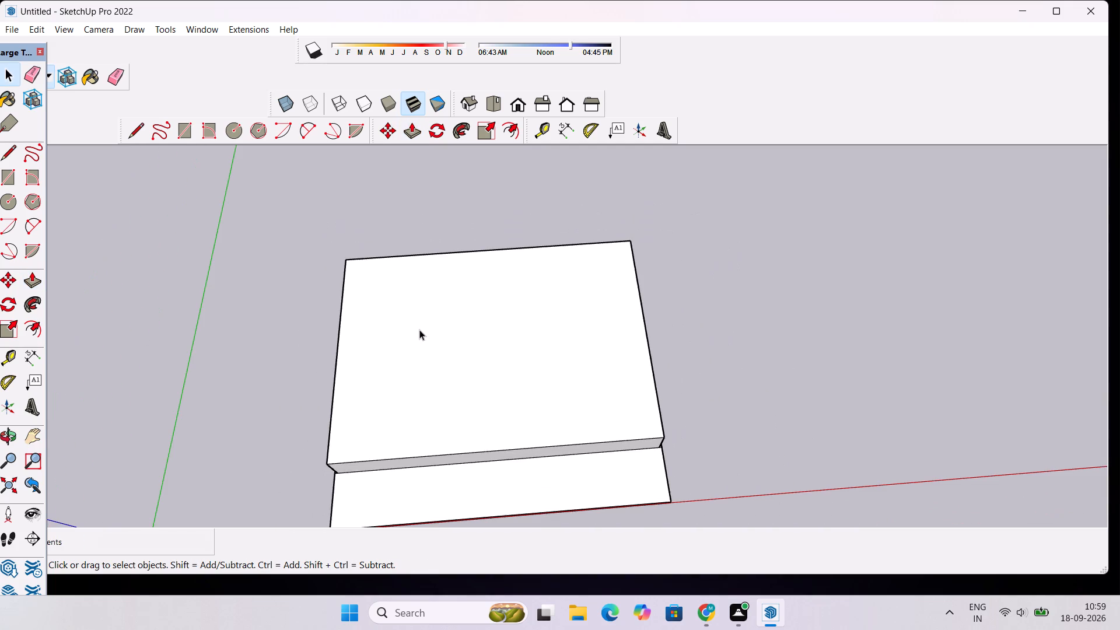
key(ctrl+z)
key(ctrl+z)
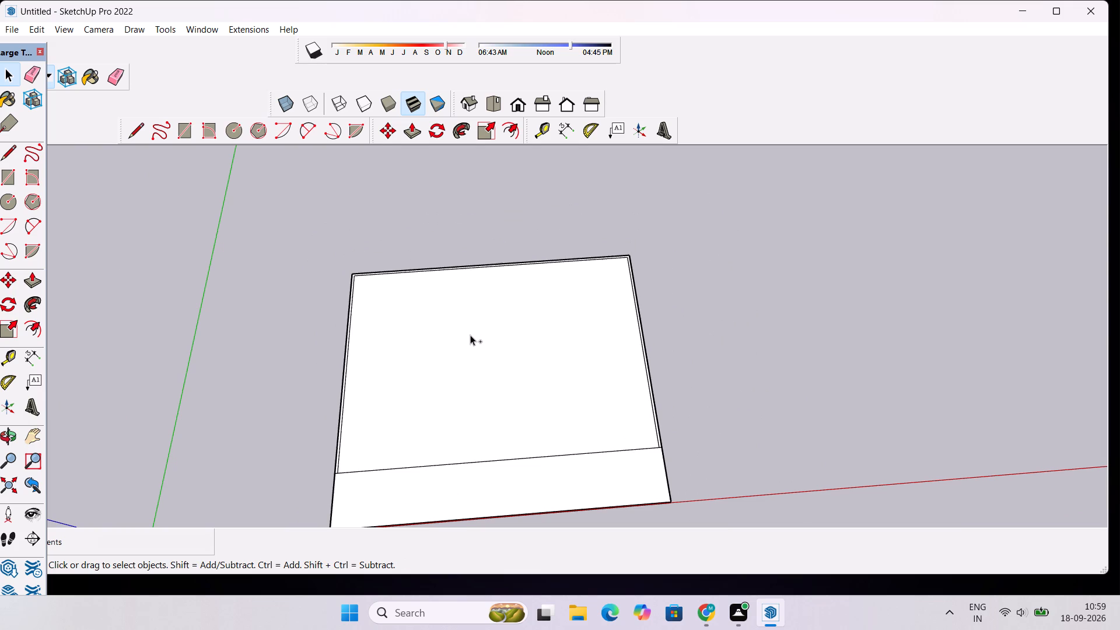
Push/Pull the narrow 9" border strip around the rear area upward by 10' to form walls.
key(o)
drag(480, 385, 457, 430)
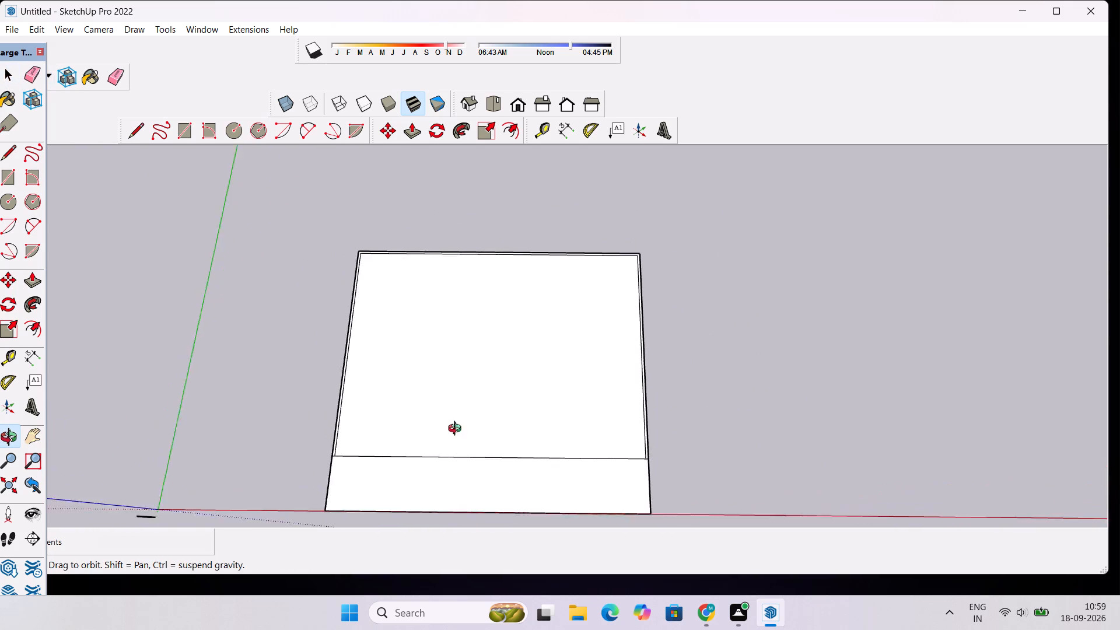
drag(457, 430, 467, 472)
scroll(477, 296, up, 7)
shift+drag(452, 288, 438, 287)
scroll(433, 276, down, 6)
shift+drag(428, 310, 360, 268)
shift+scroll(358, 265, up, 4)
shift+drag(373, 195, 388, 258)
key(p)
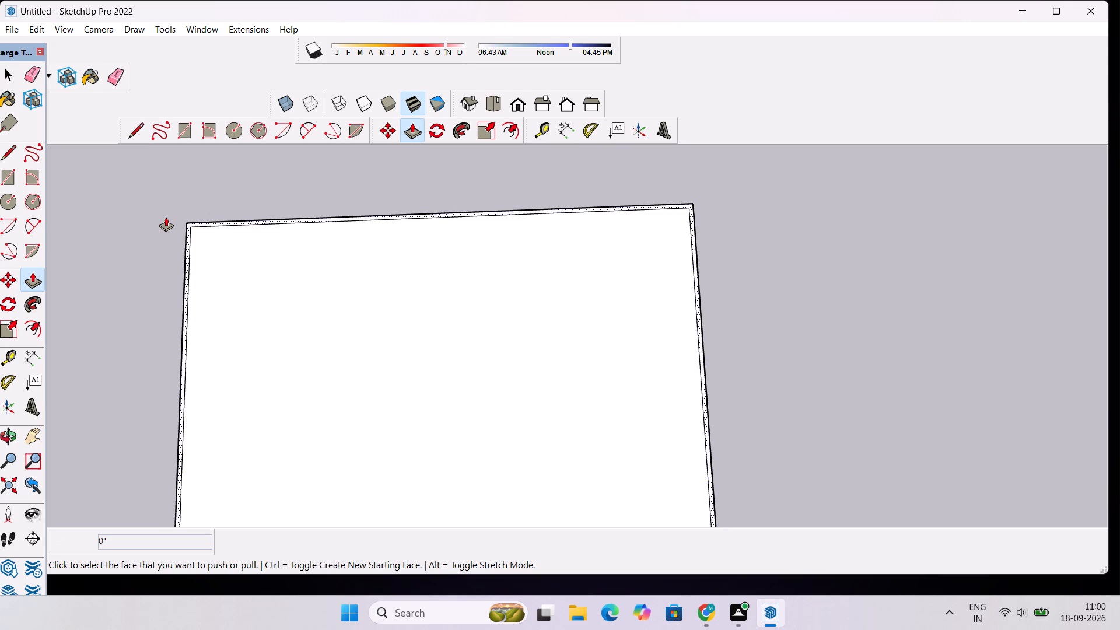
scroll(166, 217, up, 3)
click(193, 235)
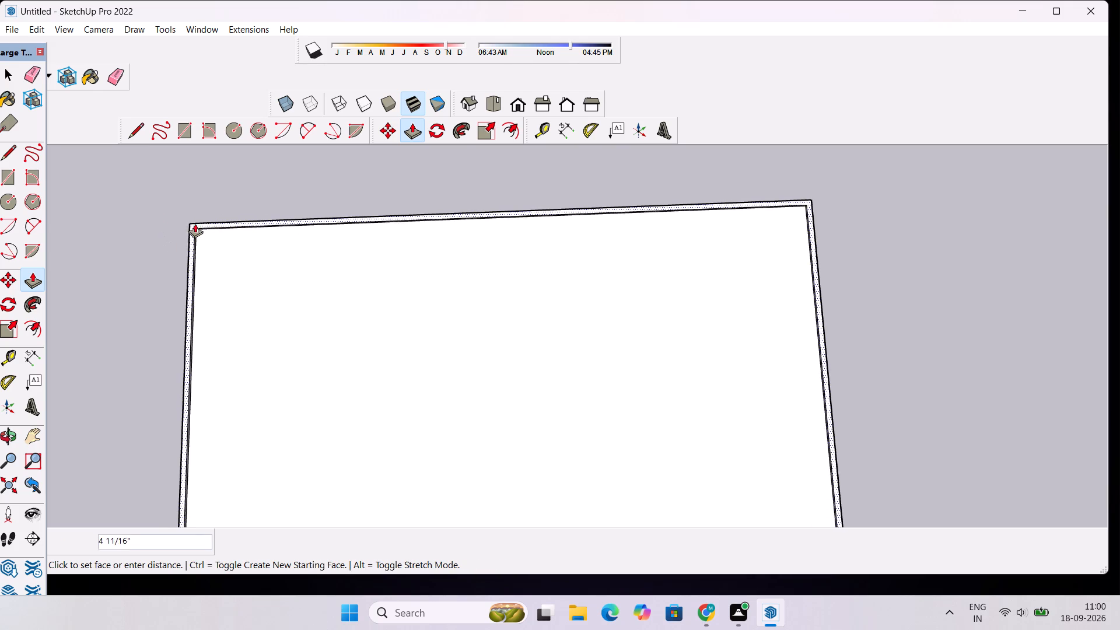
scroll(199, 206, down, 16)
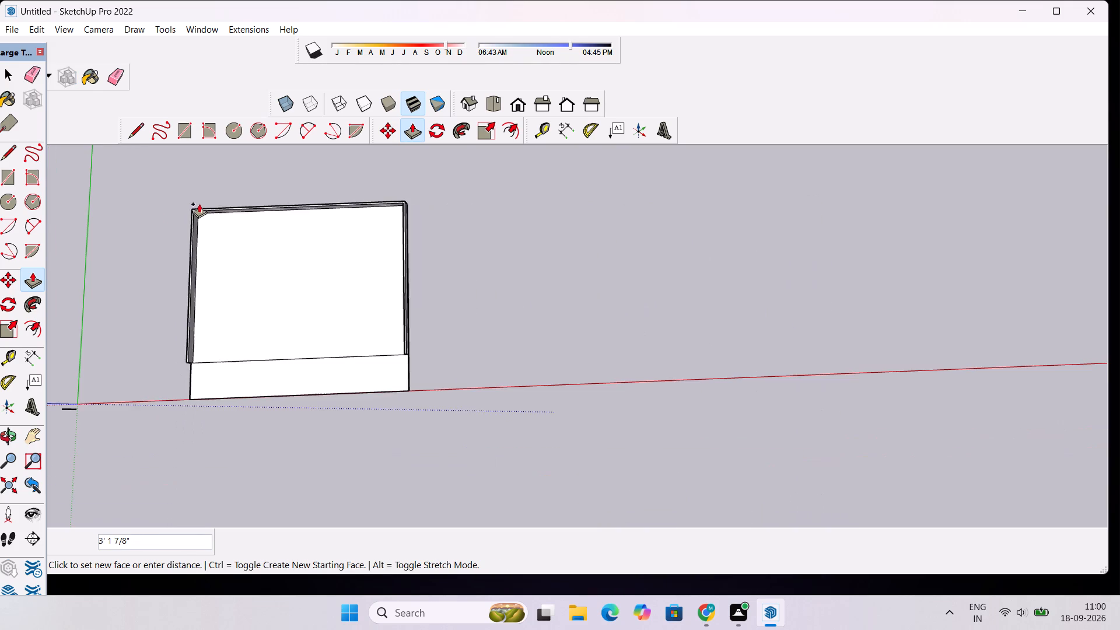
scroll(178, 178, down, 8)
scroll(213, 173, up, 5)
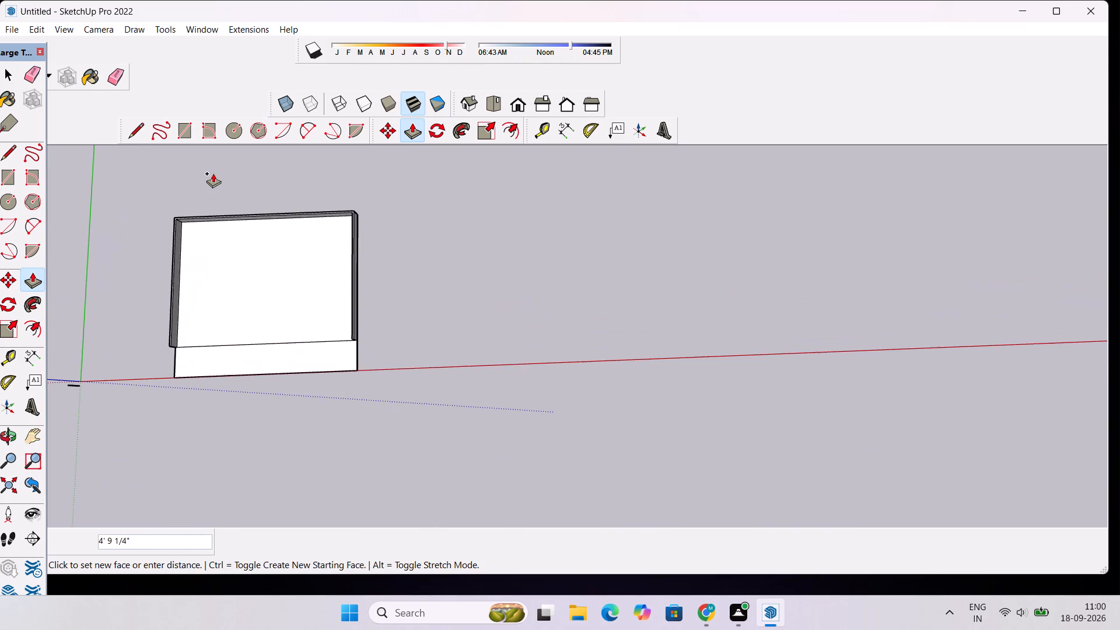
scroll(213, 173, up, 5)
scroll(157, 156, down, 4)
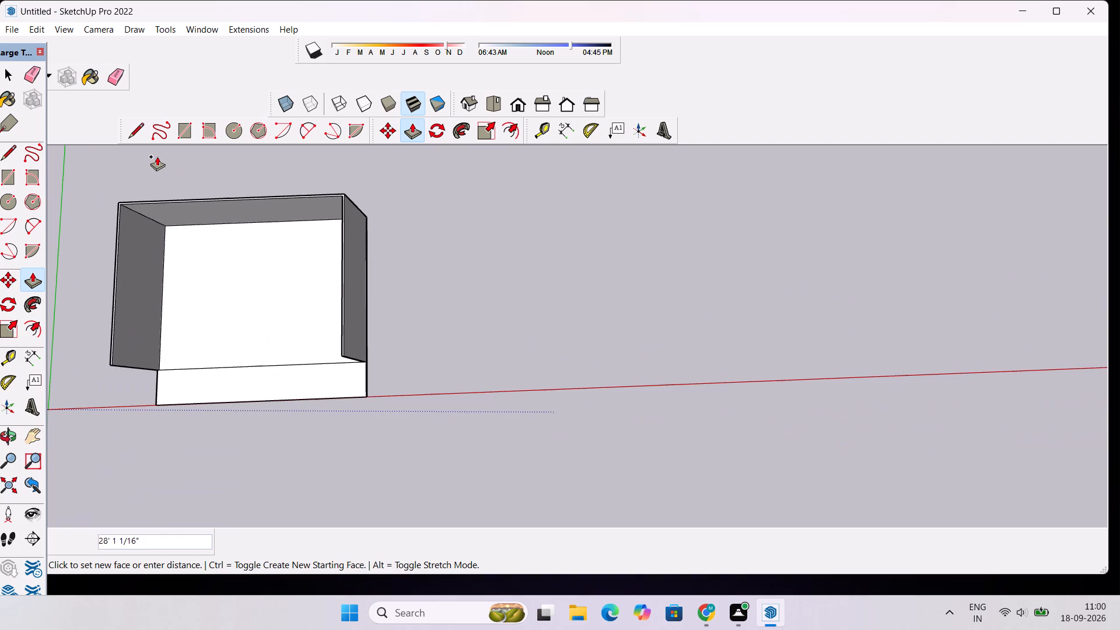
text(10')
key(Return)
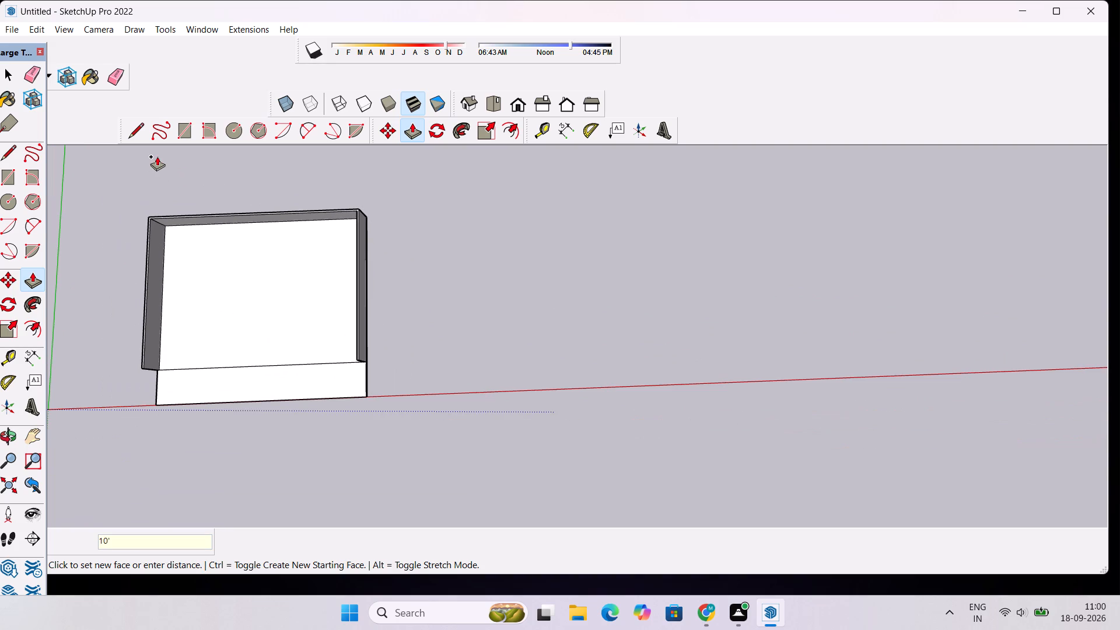
Examine the raised walls around the rear area of the slab from low and overhead angles.
key(o)
drag(143, 279, 159, 195)
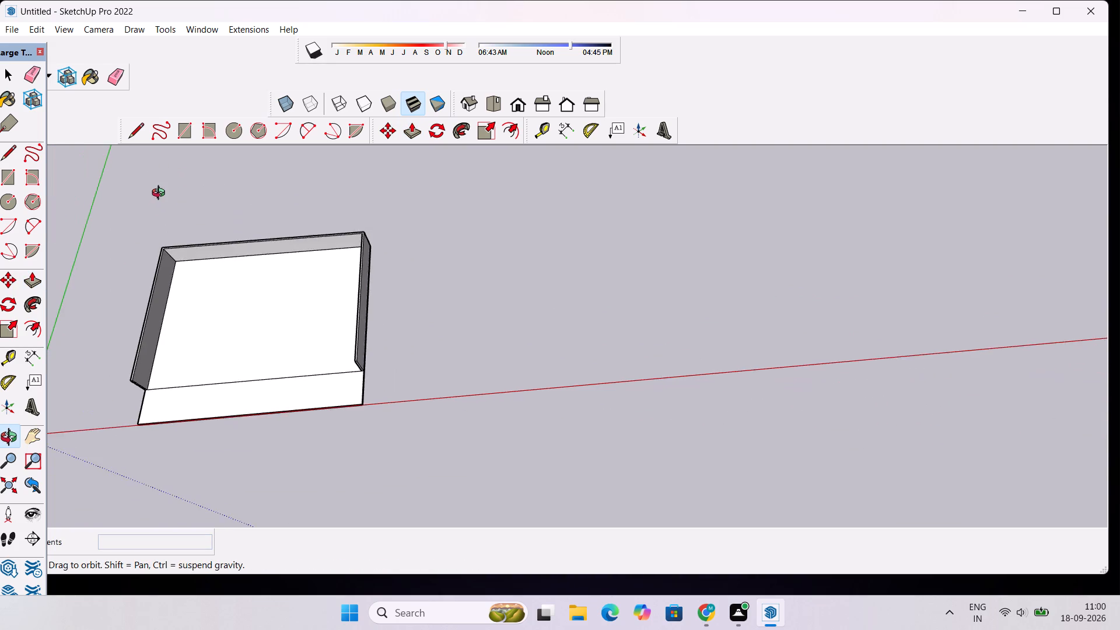
scroll(170, 232, down, 6)
drag(199, 380, 195, 96)
scroll(208, 331, up, 4)
drag(202, 317, 229, 430)
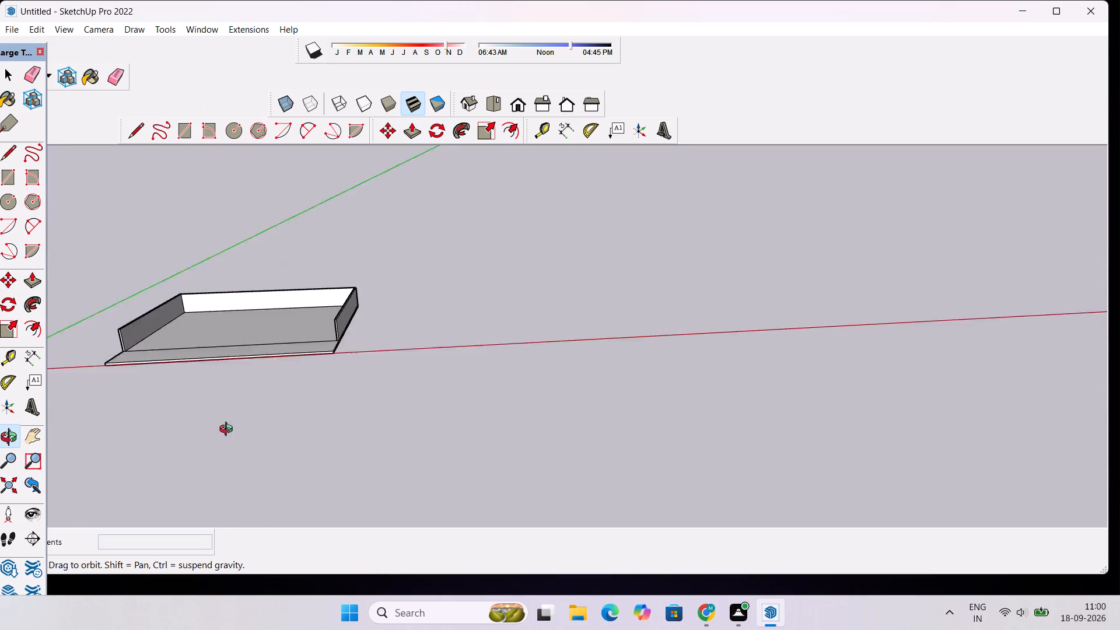
drag(229, 430, 231, 463)
scroll(191, 346, up, 4)
shift+drag(198, 346, 419, 360)
scroll(419, 360, down, 5)
drag(529, 400, 447, 441)
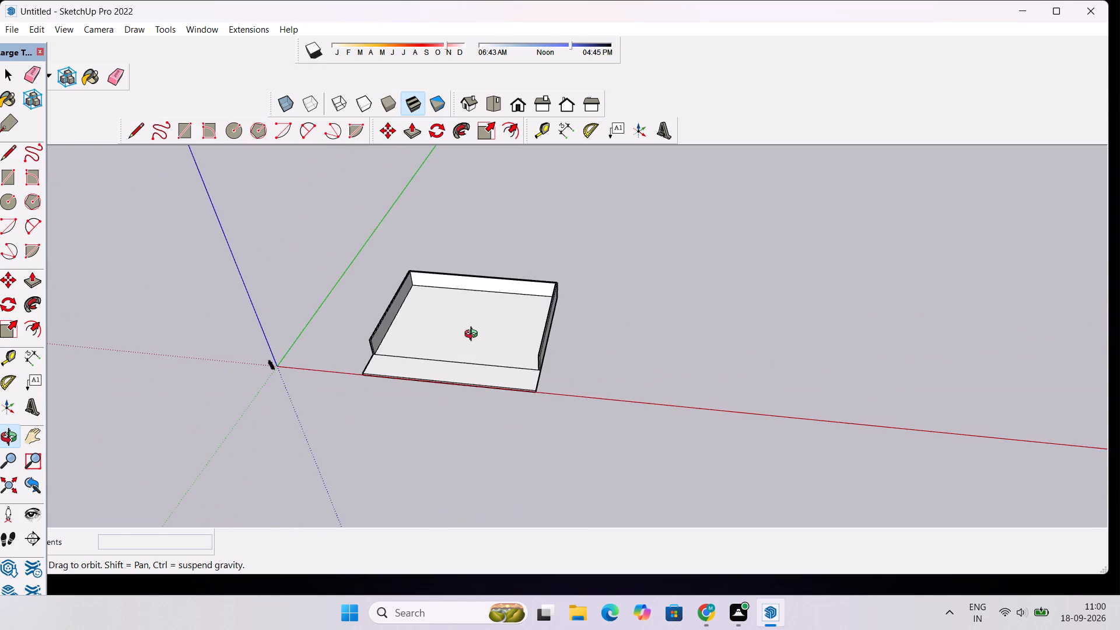
scroll(474, 335, up, 5)
shift+drag(479, 328, 431, 403)
scroll(383, 337, down, 3)
drag(396, 328, 398, 481)
scroll(317, 171, up, 5)
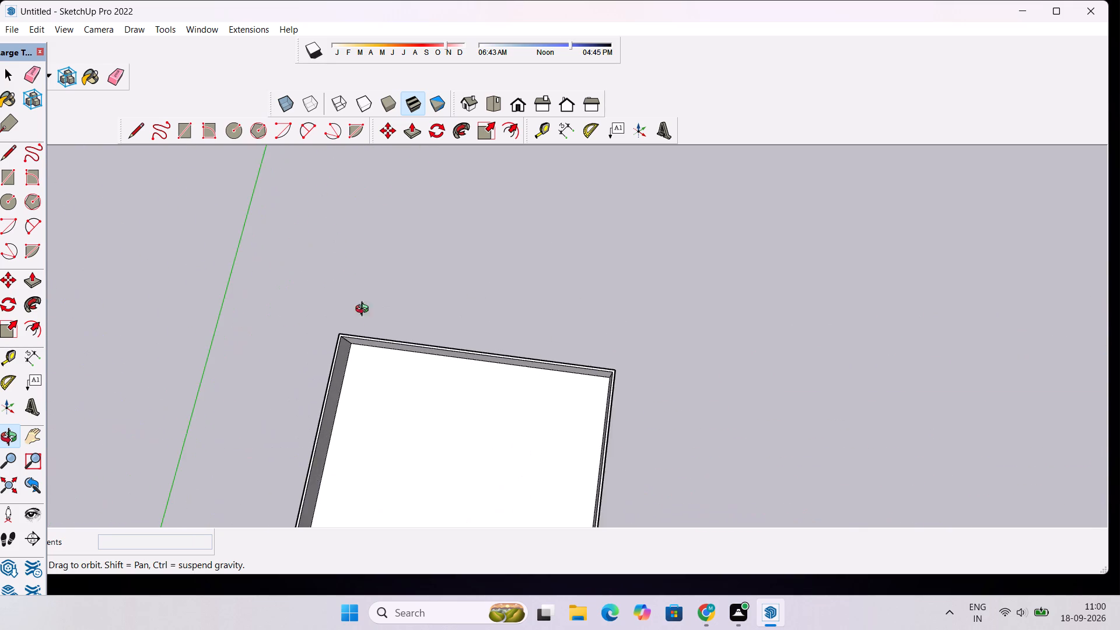
scroll(384, 360, up, 2)
shift+drag(417, 359, 299, 288)
scroll(268, 301, up, 4)
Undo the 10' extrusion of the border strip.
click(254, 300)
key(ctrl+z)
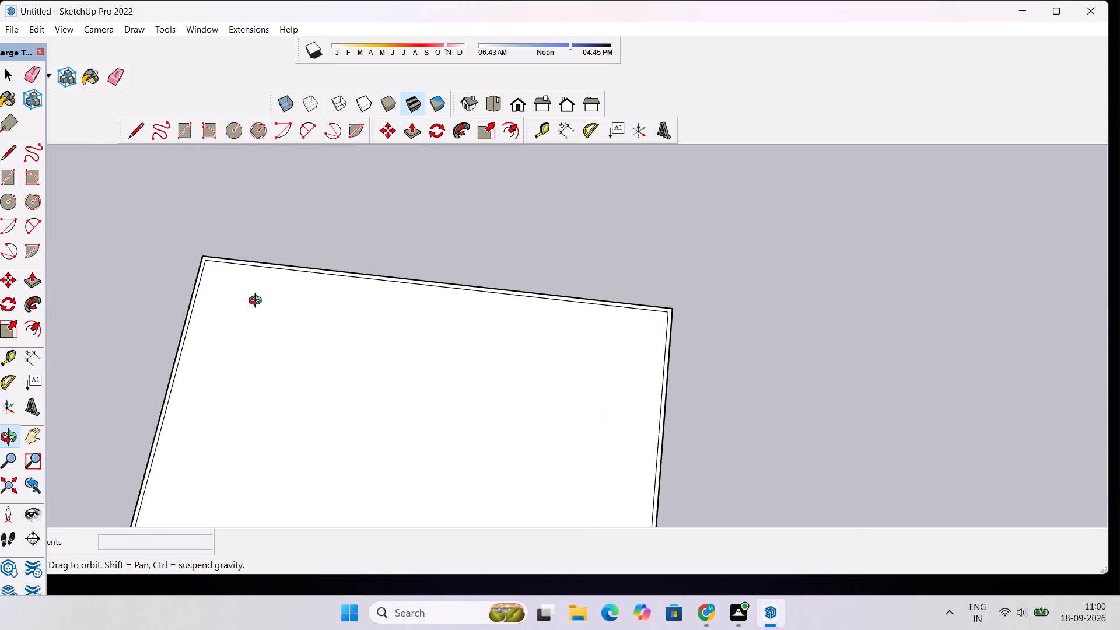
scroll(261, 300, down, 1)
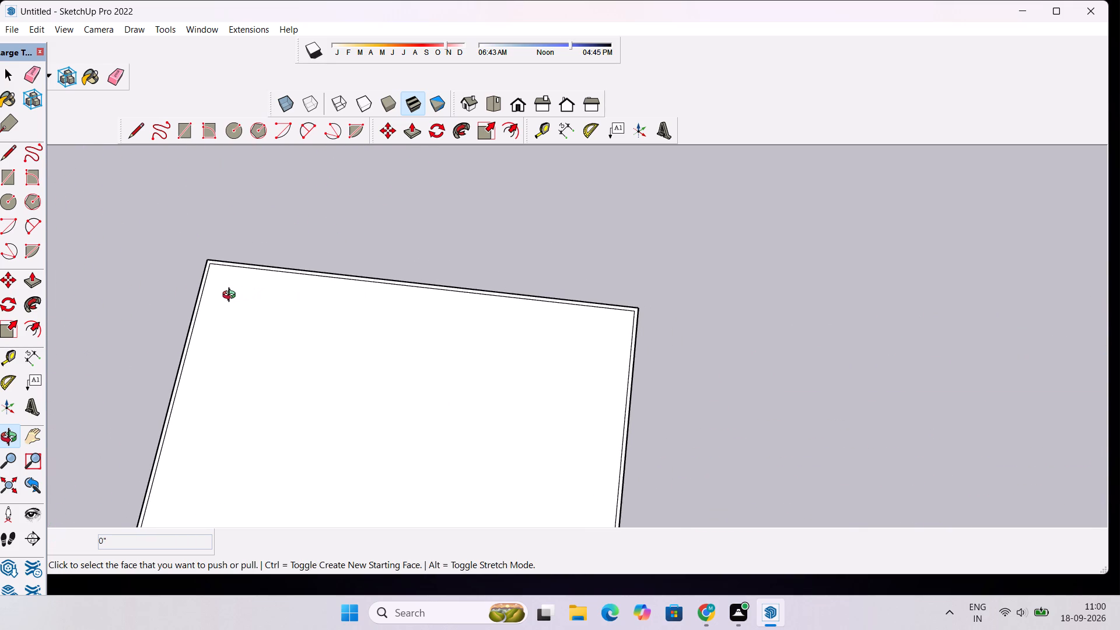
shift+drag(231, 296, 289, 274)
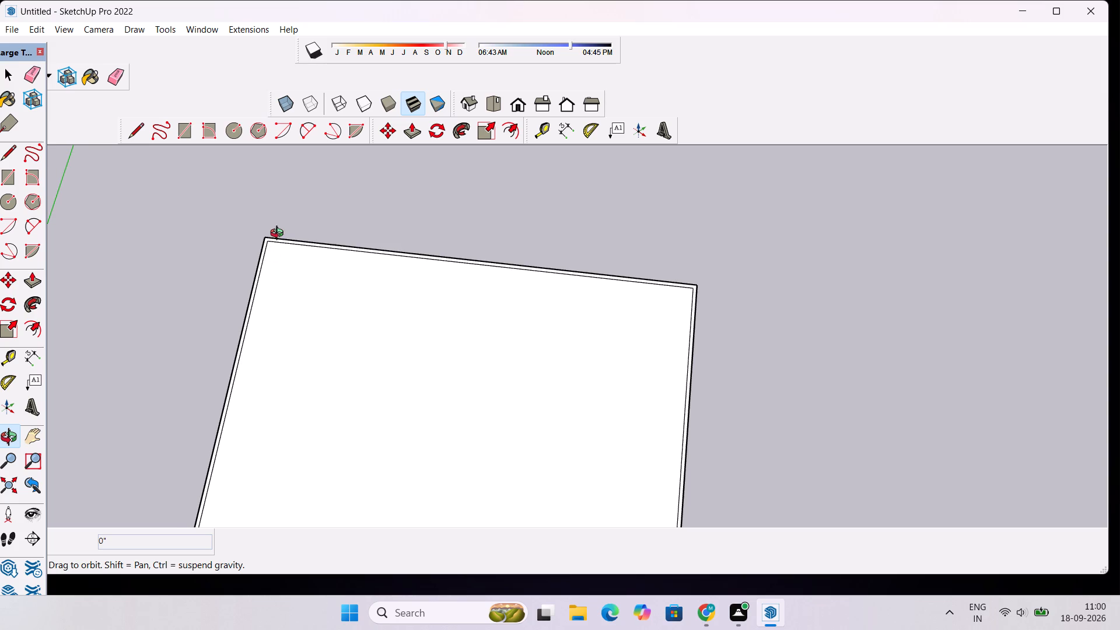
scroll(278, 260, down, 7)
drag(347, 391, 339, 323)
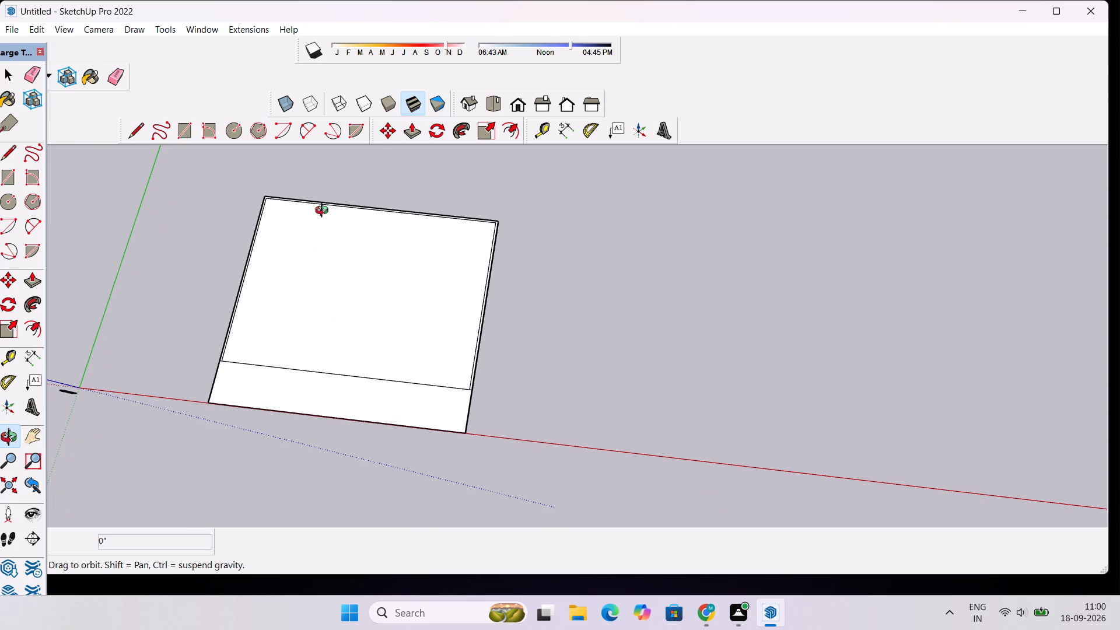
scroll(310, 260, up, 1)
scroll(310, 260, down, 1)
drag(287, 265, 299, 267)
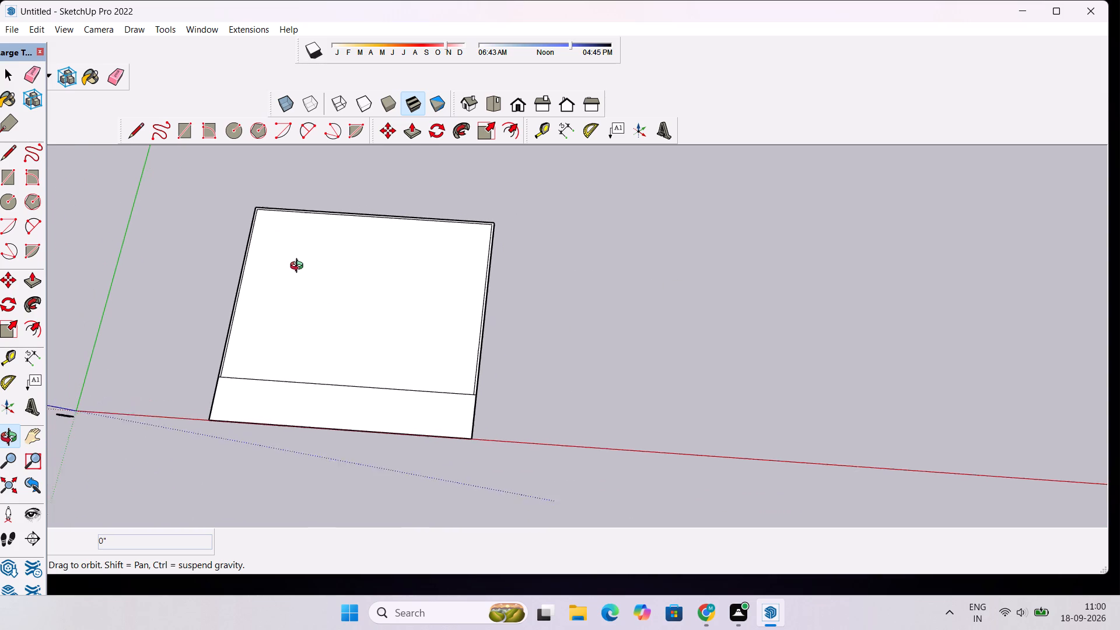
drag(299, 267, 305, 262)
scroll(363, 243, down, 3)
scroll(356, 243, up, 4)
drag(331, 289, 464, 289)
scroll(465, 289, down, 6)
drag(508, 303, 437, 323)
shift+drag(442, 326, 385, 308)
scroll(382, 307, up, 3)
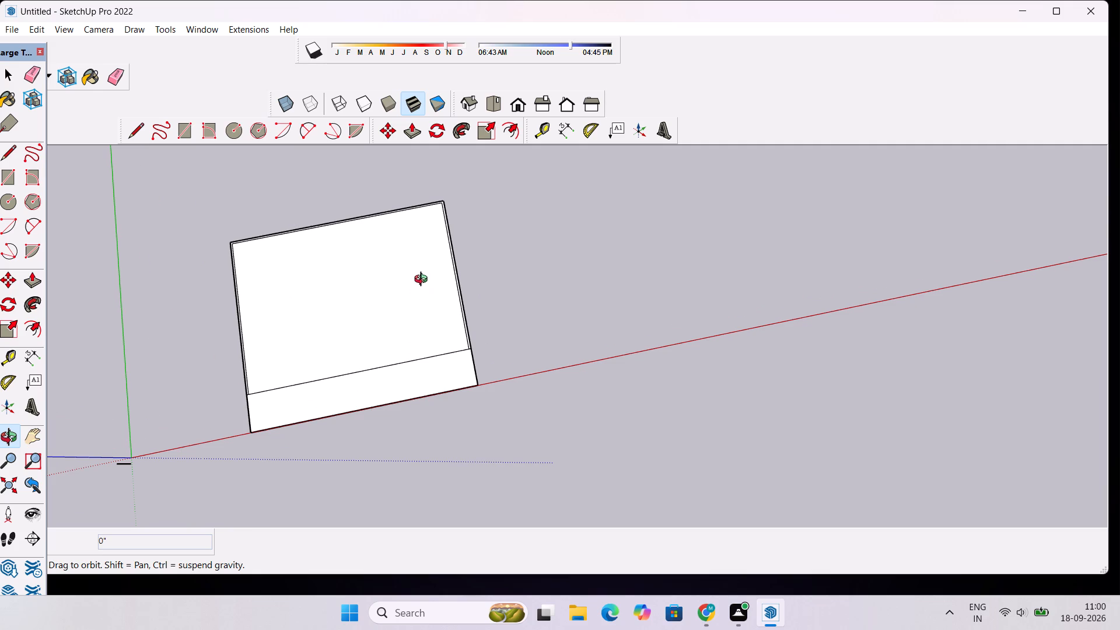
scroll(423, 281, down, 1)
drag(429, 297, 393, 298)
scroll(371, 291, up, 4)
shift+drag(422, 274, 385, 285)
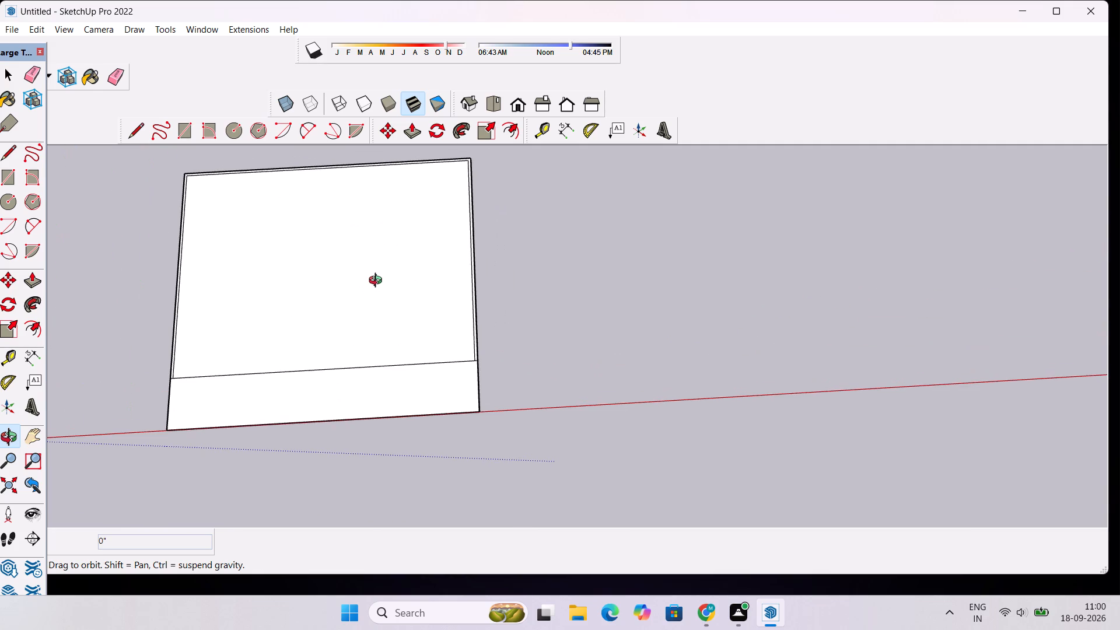
Push/Pull the narrow 9" border strip around the rear area upward by 50' to form tall walls.
scroll(355, 276, up, 2)
key(p)
scroll(142, 355, down, 4)
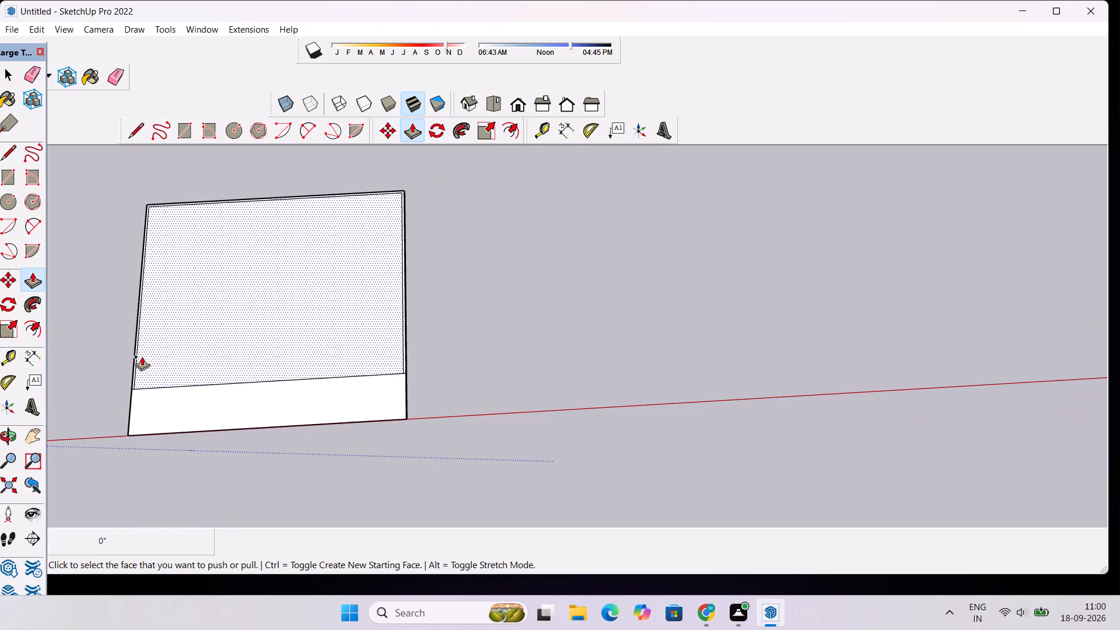
scroll(133, 345, up, 13)
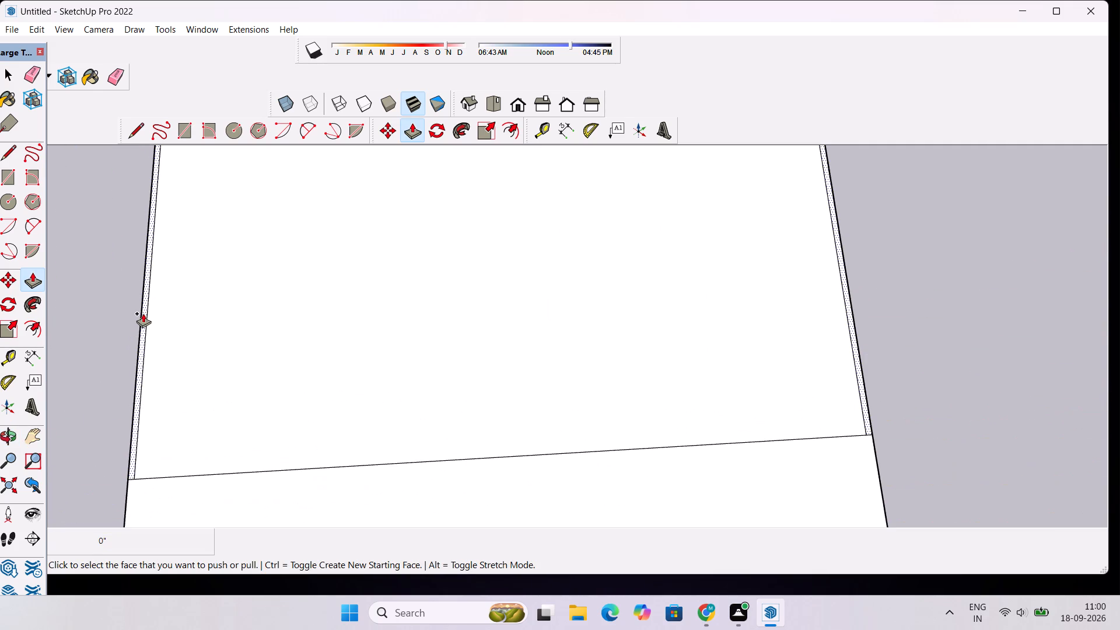
click(143, 313)
scroll(128, 288, down, 12)
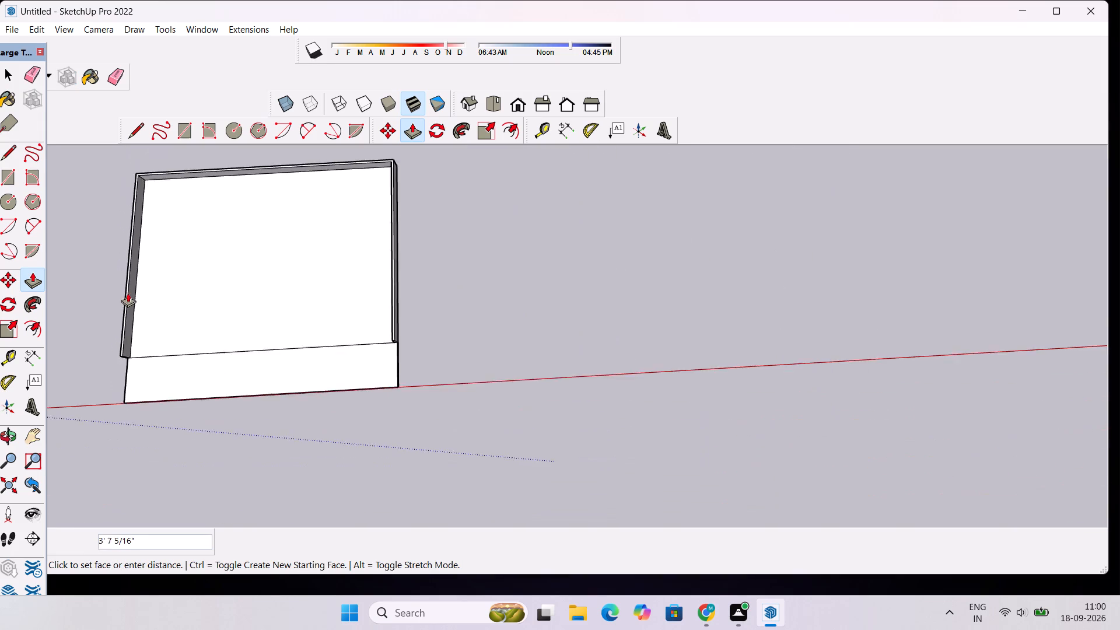
scroll(128, 293, down, 9)
click(519, 101)
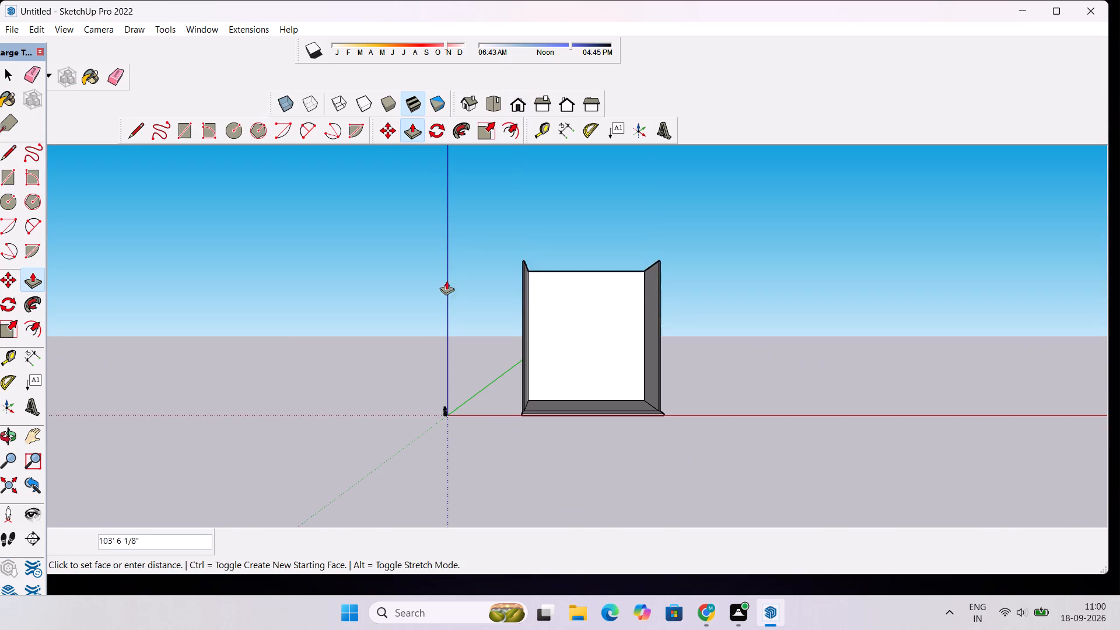
scroll(519, 304, up, 1)
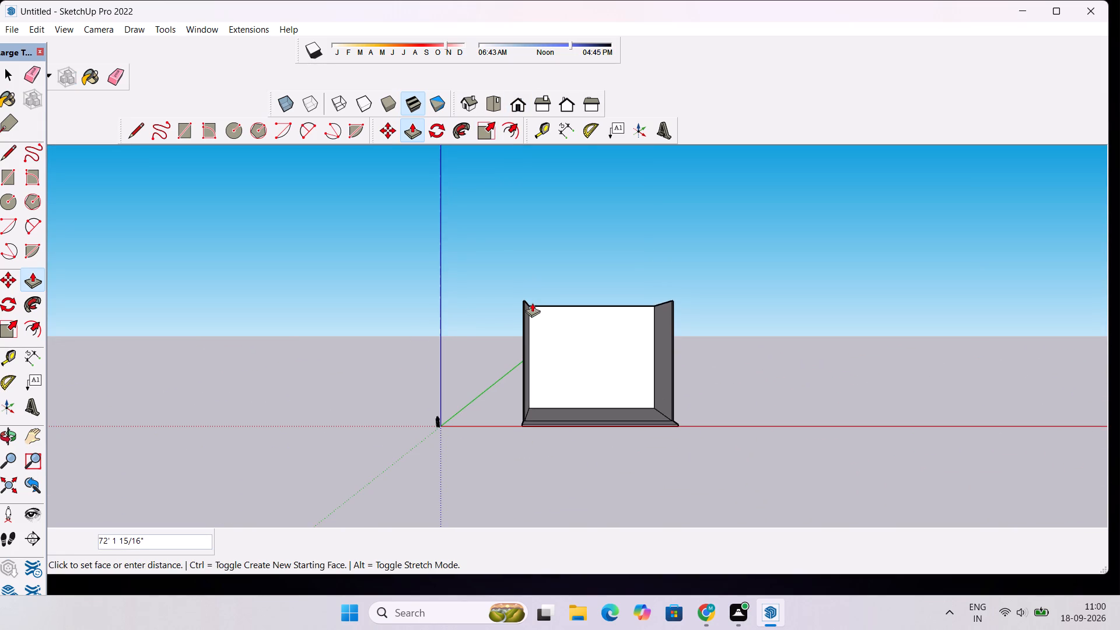
scroll(533, 304, up, 2)
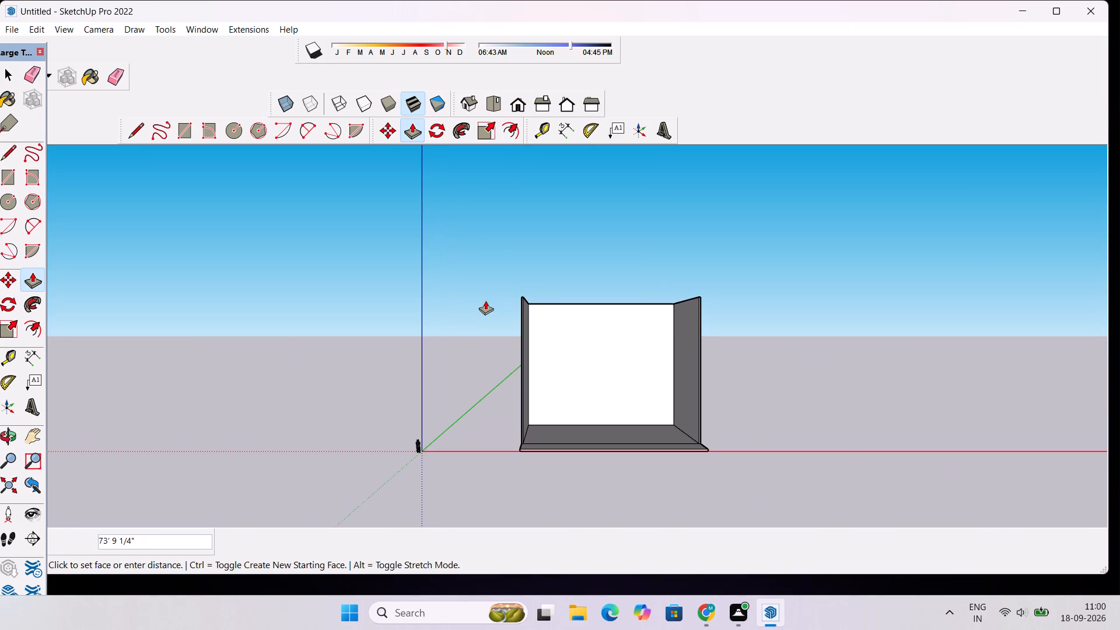
scroll(475, 318, down, 3)
scroll(510, 291, up, 3)
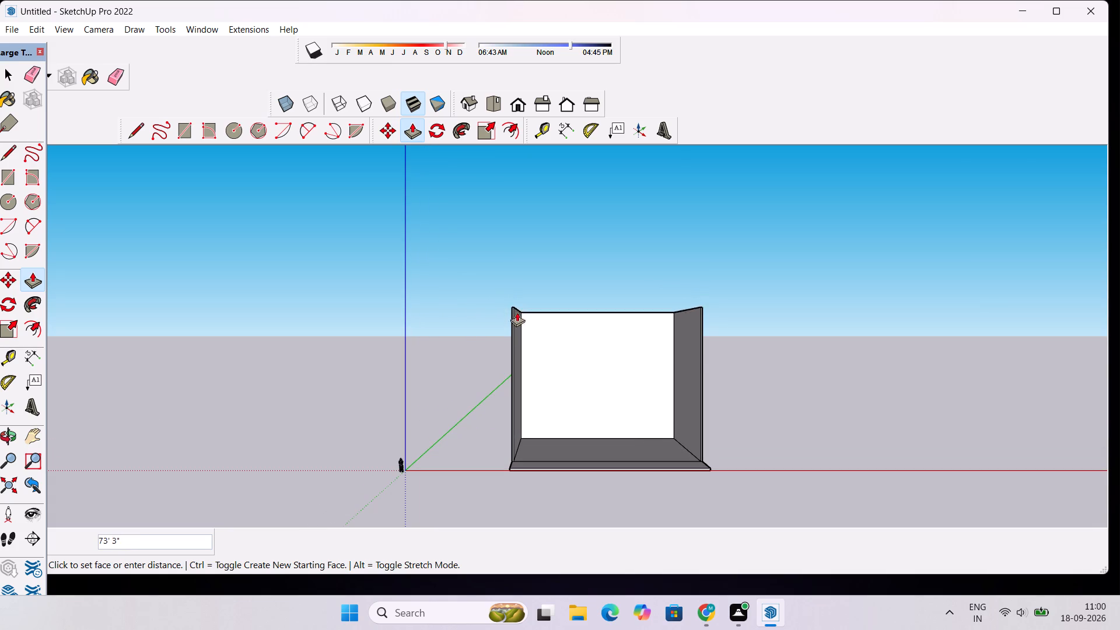
scroll(506, 362, up, 2)
scroll(498, 363, down, 2)
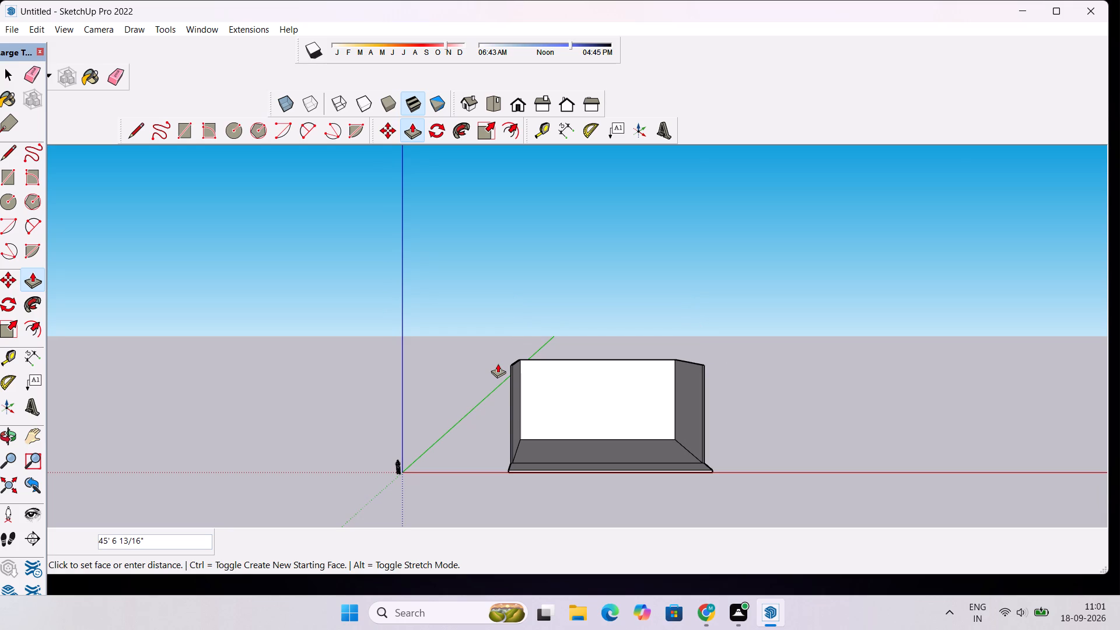
scroll(497, 363, down, 1)
scroll(497, 363, up, 1)
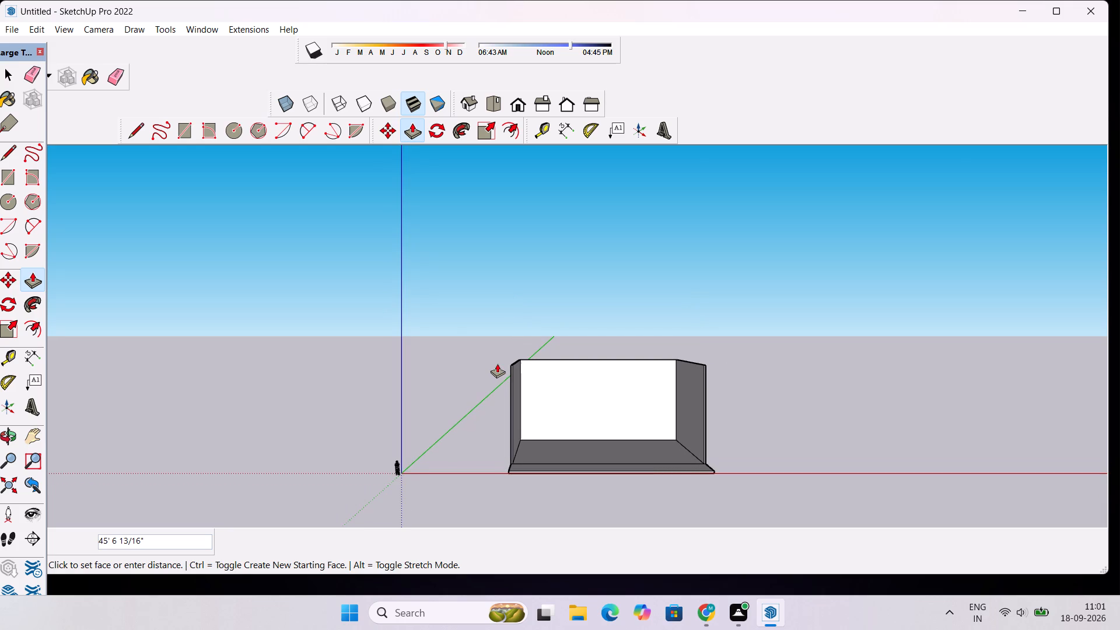
scroll(497, 363, up, 1)
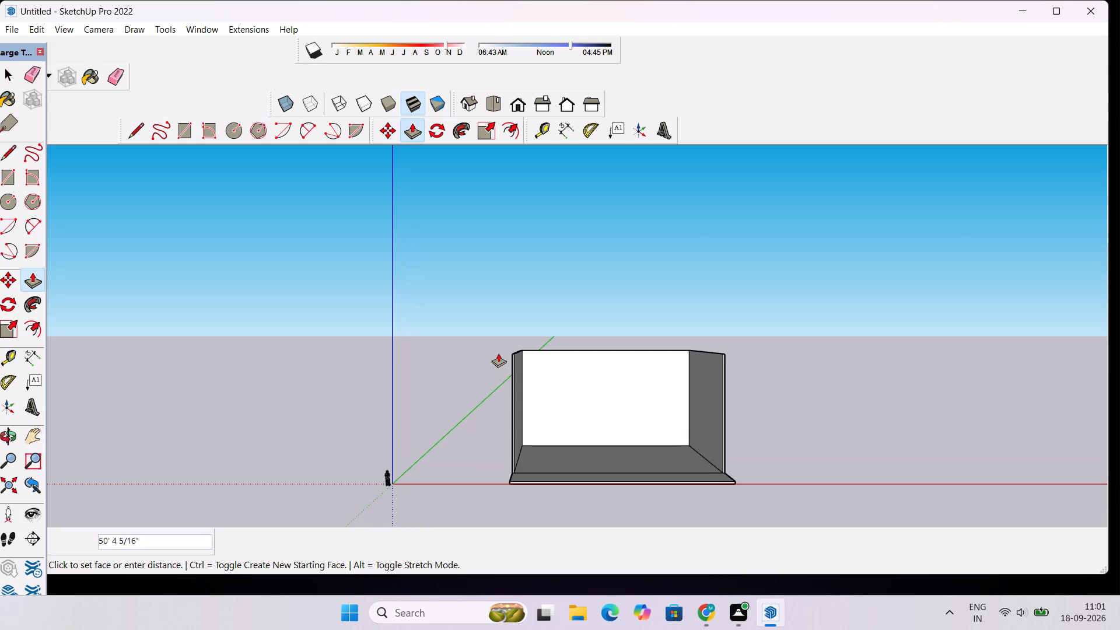
text(50')
key(Return)
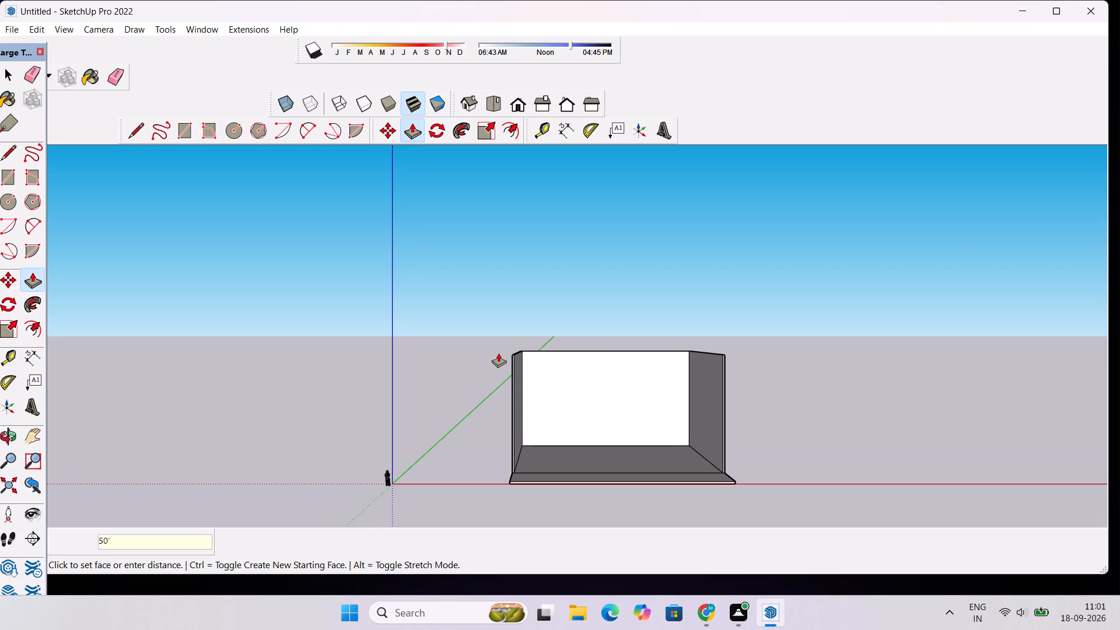
Examine the tall three-sided walls and the open front of the slab from several angles.
key(o)
drag(504, 290, 508, 480)
scroll(513, 311, down, 7)
drag(496, 366, 777, 344)
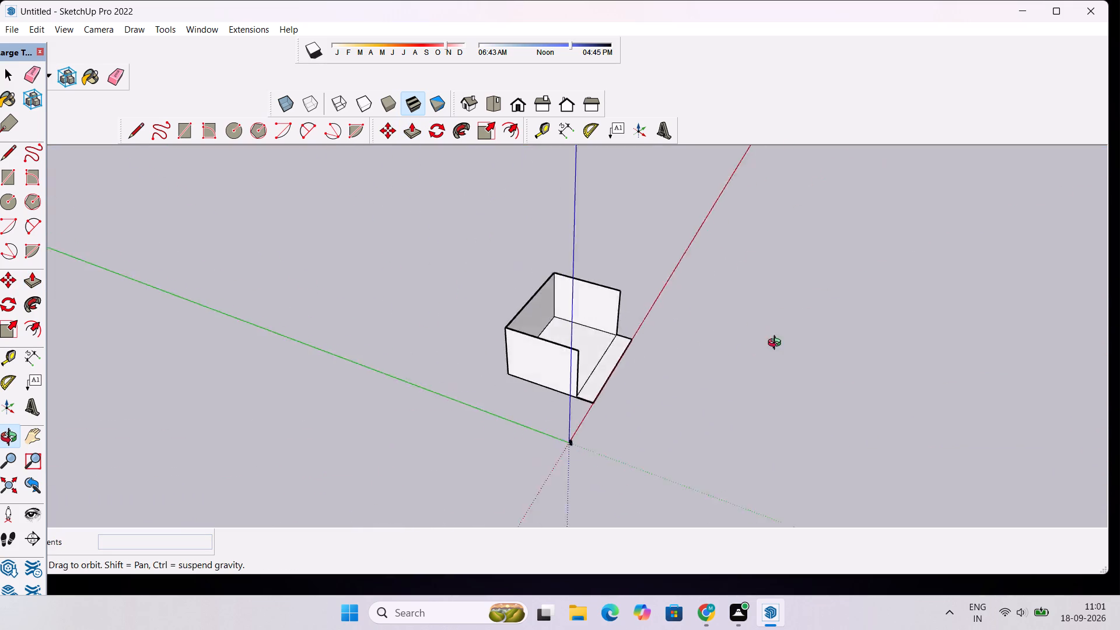
drag(777, 344, 344, 337)
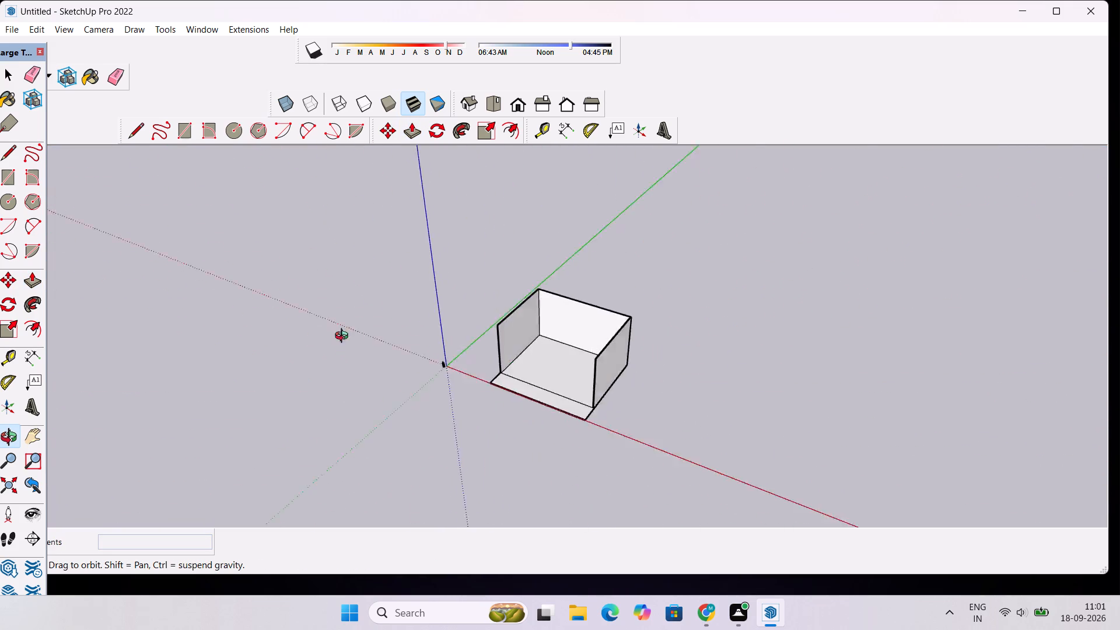
drag(344, 337, 217, 351)
drag(275, 389, 556, 446)
scroll(539, 419, down, 5)
drag(452, 407, 633, 385)
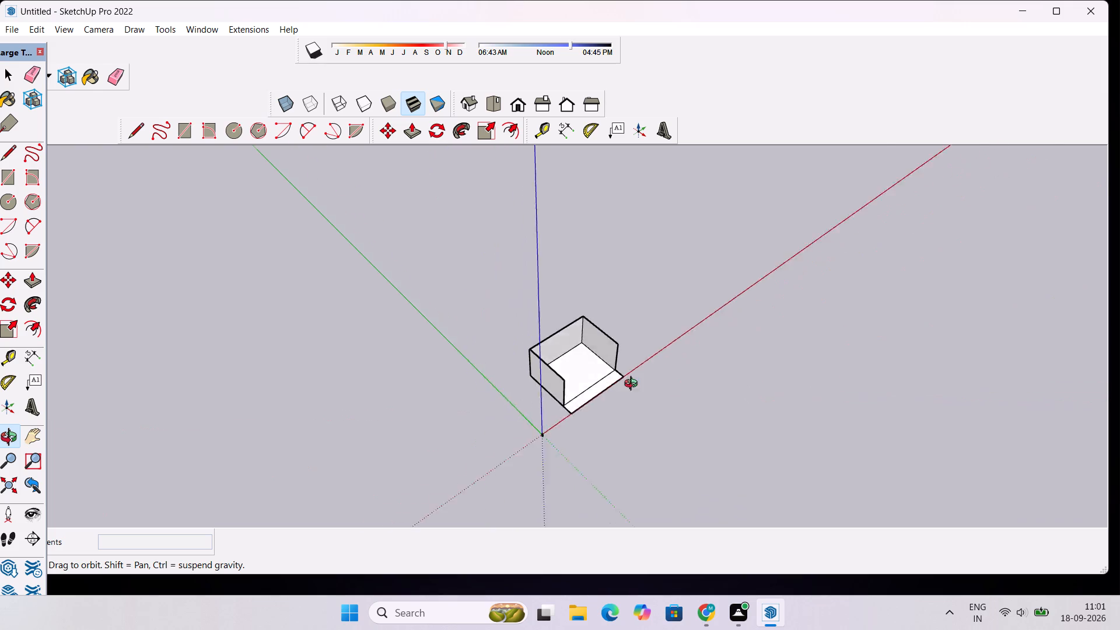
drag(633, 385, 701, 361)
scroll(591, 373, up, 4)
drag(531, 383, 580, 291)
scroll(584, 317, up, 5)
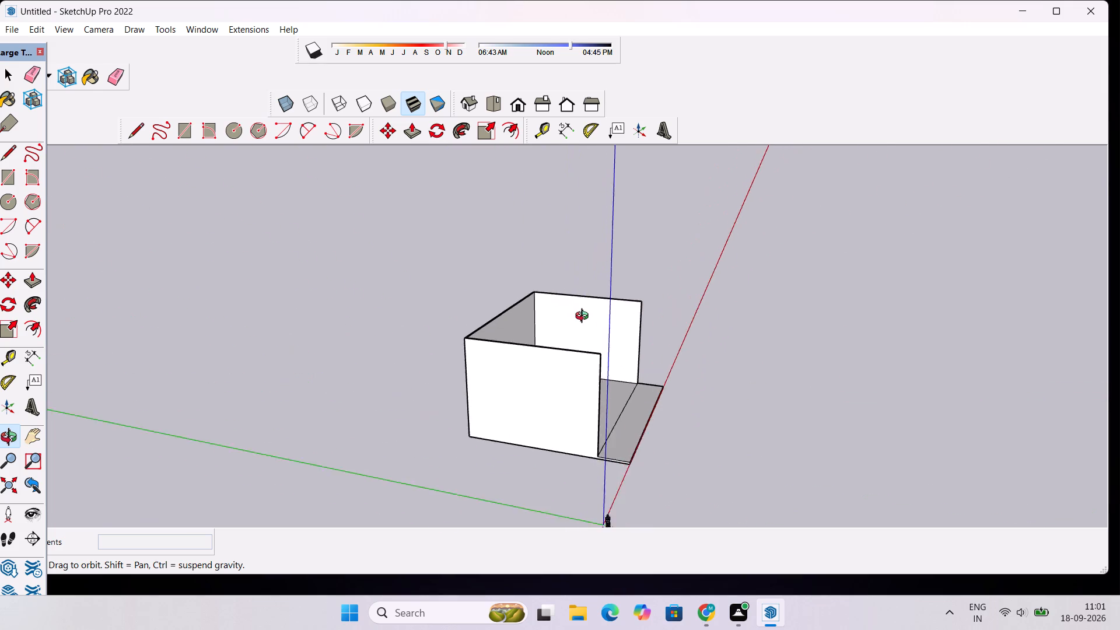
scroll(584, 317, up, 3)
drag(724, 332, 527, 376)
scroll(511, 359, down, 12)
drag(532, 397, 403, 468)
scroll(445, 360, up, 2)
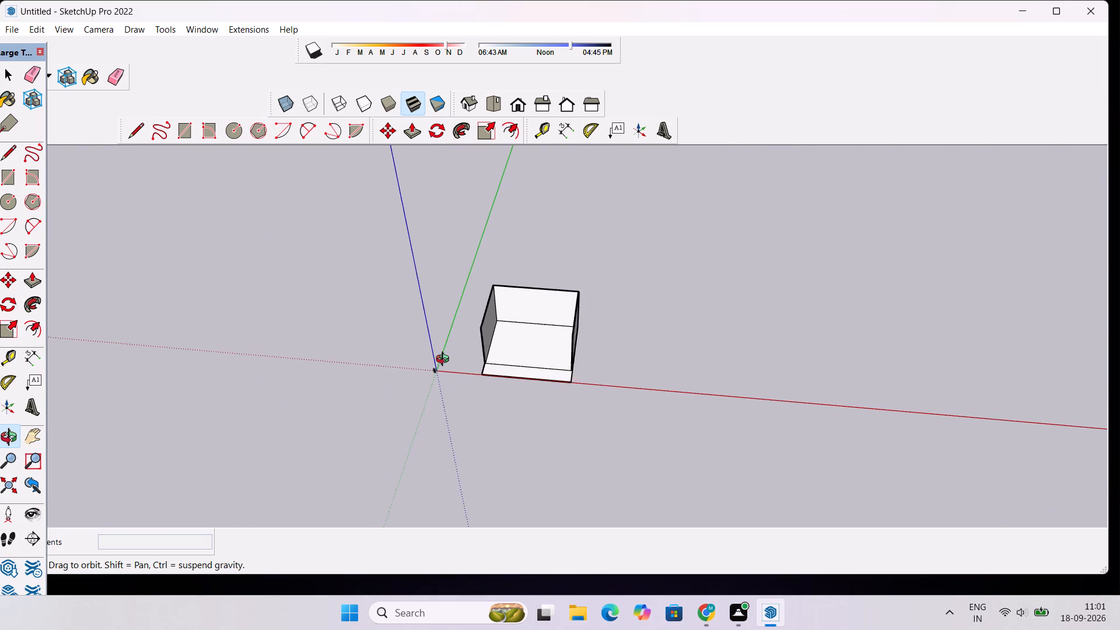
scroll(445, 360, up, 4)
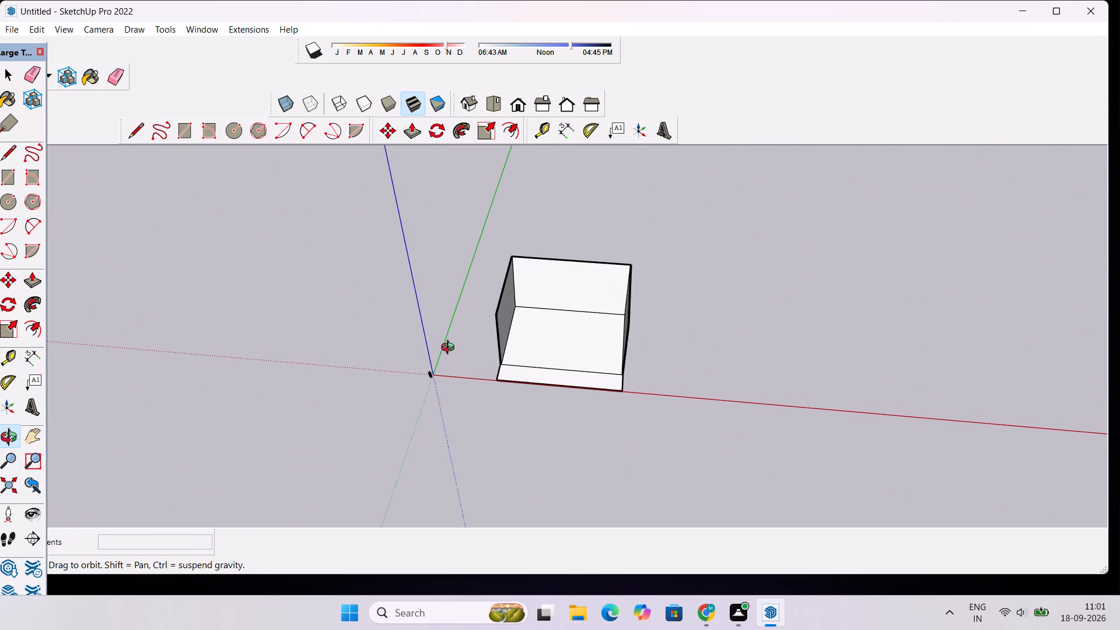
scroll(450, 337, down, 2)
scroll(450, 337, up, 5)
scroll(456, 320, down, 6)
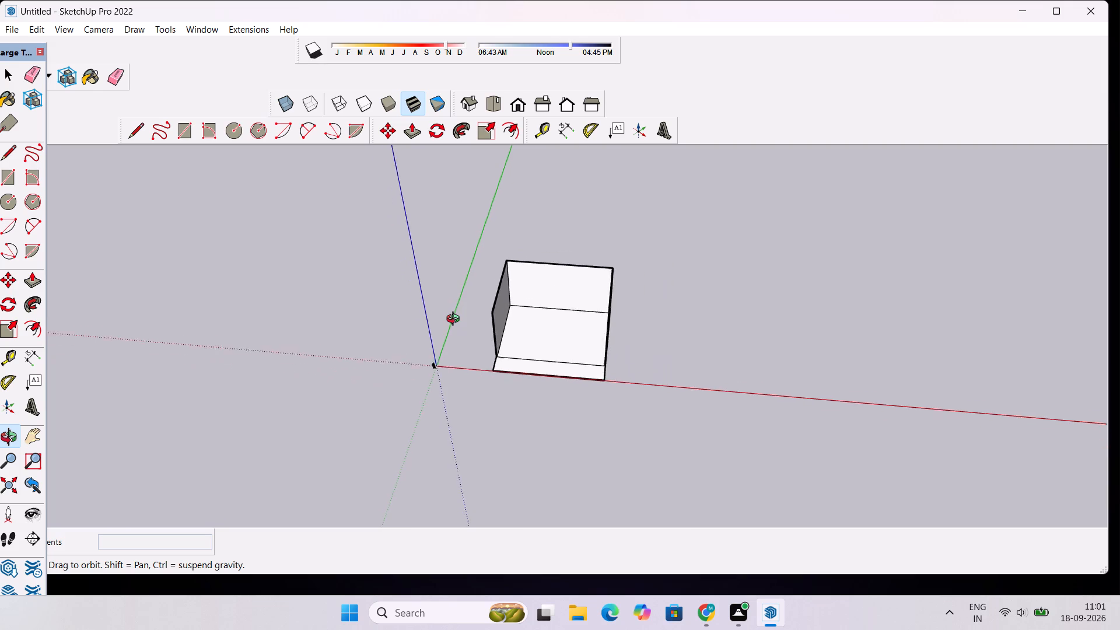
scroll(456, 320, down, 2)
drag(464, 334, 526, 372)
scroll(521, 367, up, 4)
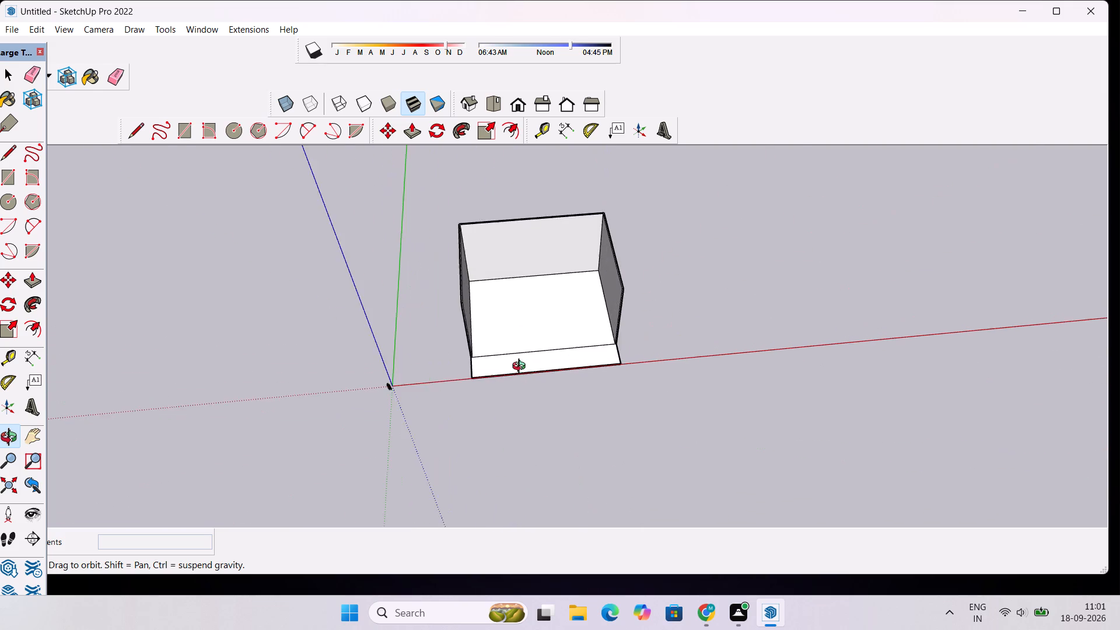
scroll(521, 367, up, 6)
drag(530, 401, 526, 324)
scroll(524, 320, up, 4)
drag(524, 320, 524, 384)
scroll(524, 384, down, 2)
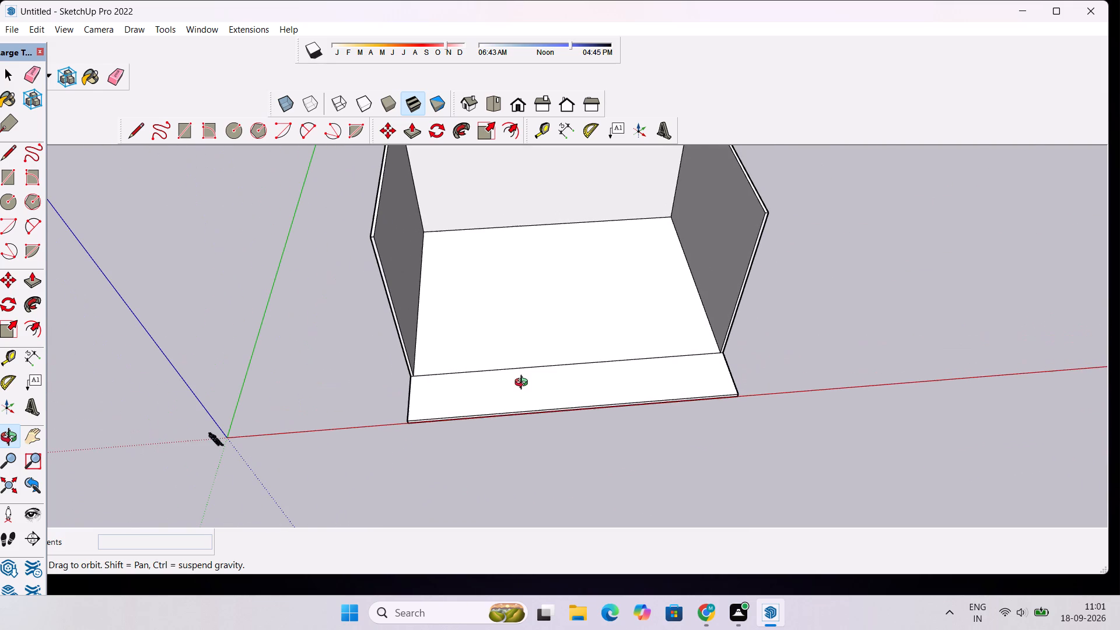
scroll(524, 384, down, 5)
shift+drag(517, 374, 483, 363)
Push/Pull the slab's thin front edge face outward by 12' to extend the front strip.
scroll(453, 400, up, 3)
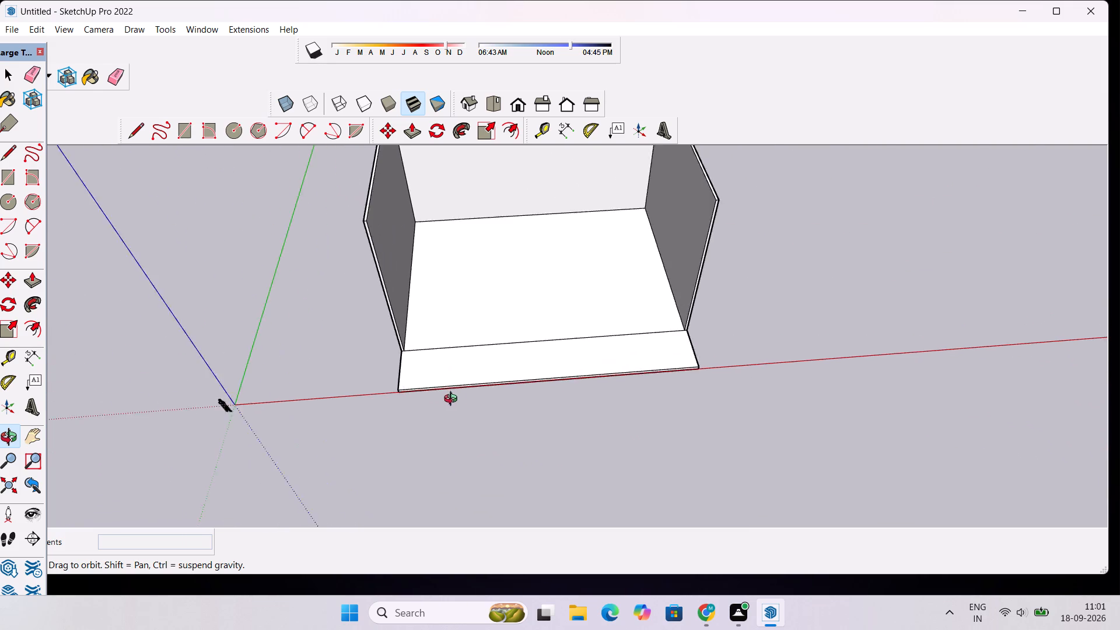
scroll(453, 400, up, 6)
drag(466, 407, 467, 338)
scroll(467, 344, up, 5)
shift+drag(498, 374, 436, 338)
scroll(435, 338, up, 1)
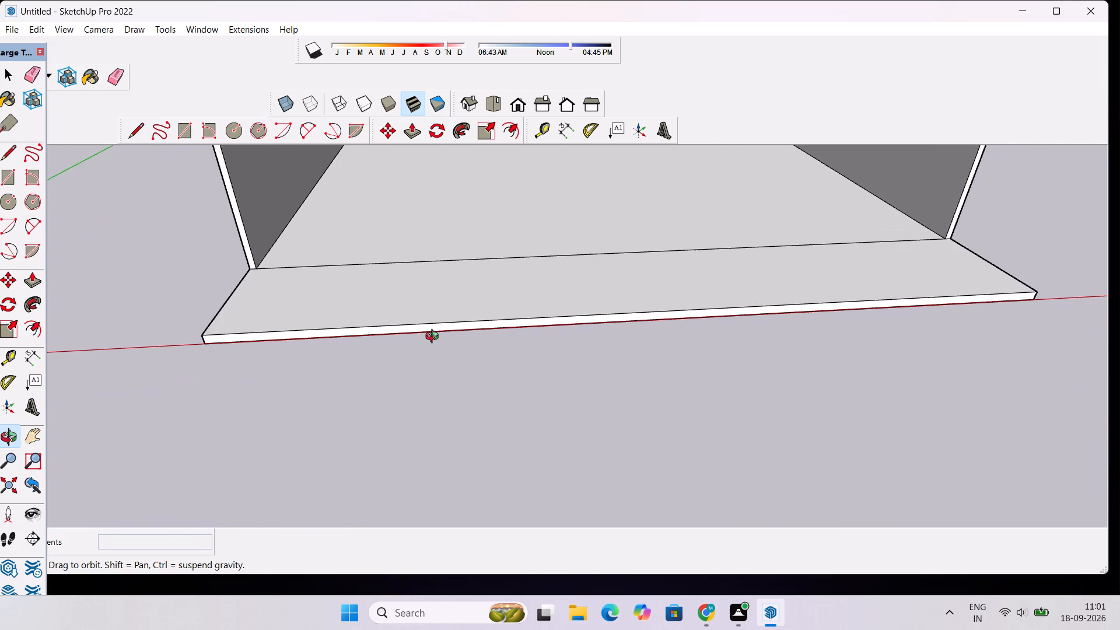
key(p)
click(453, 323)
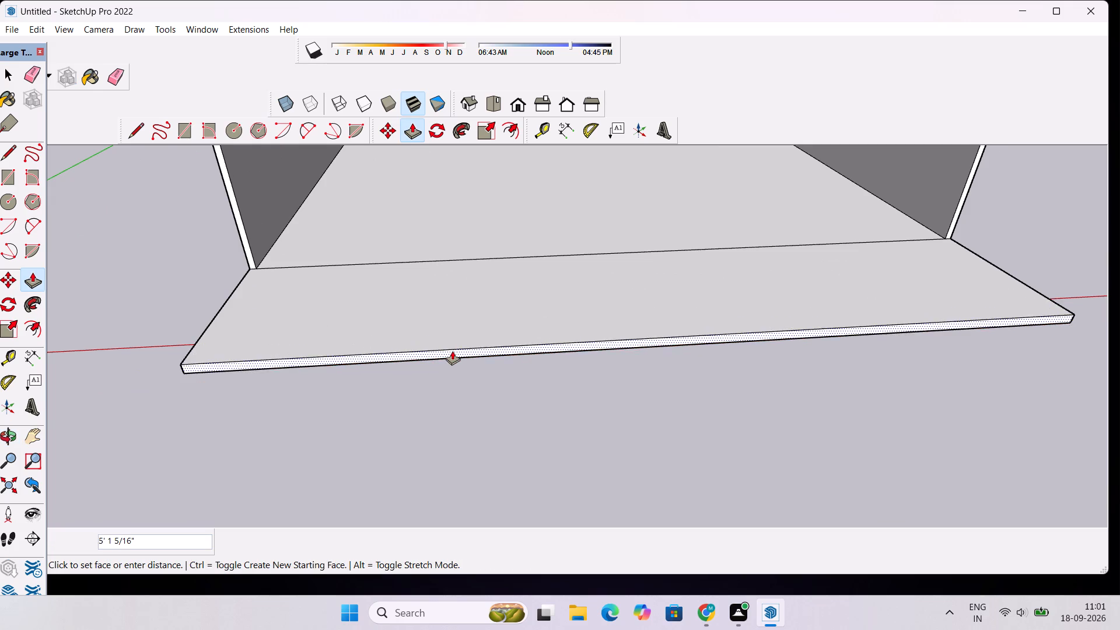
scroll(452, 351, down, 6)
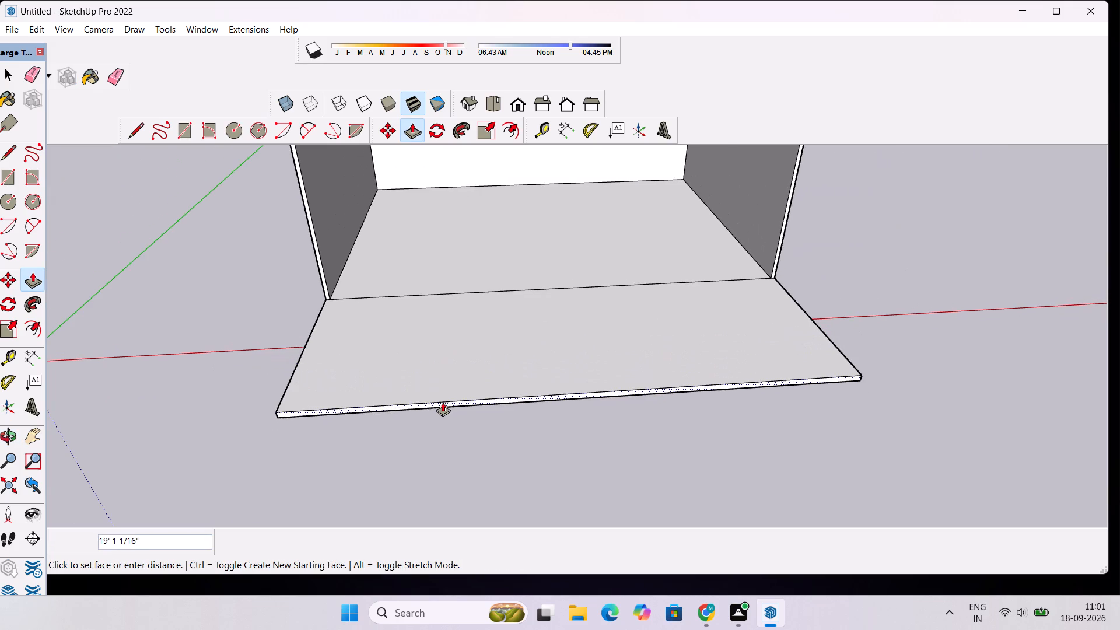
text(12')
key(Return)
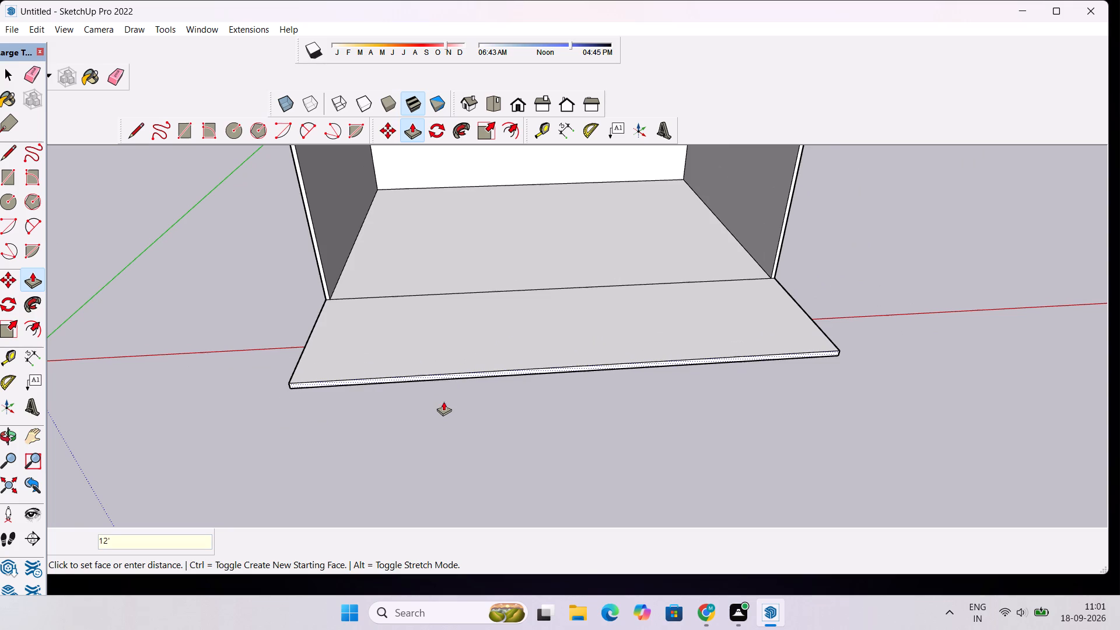
Examine the lengthened front strip and the walled rear area from both sides and from overhead.
key(o)
scroll(437, 348, down, 7)
drag(628, 351, 288, 348)
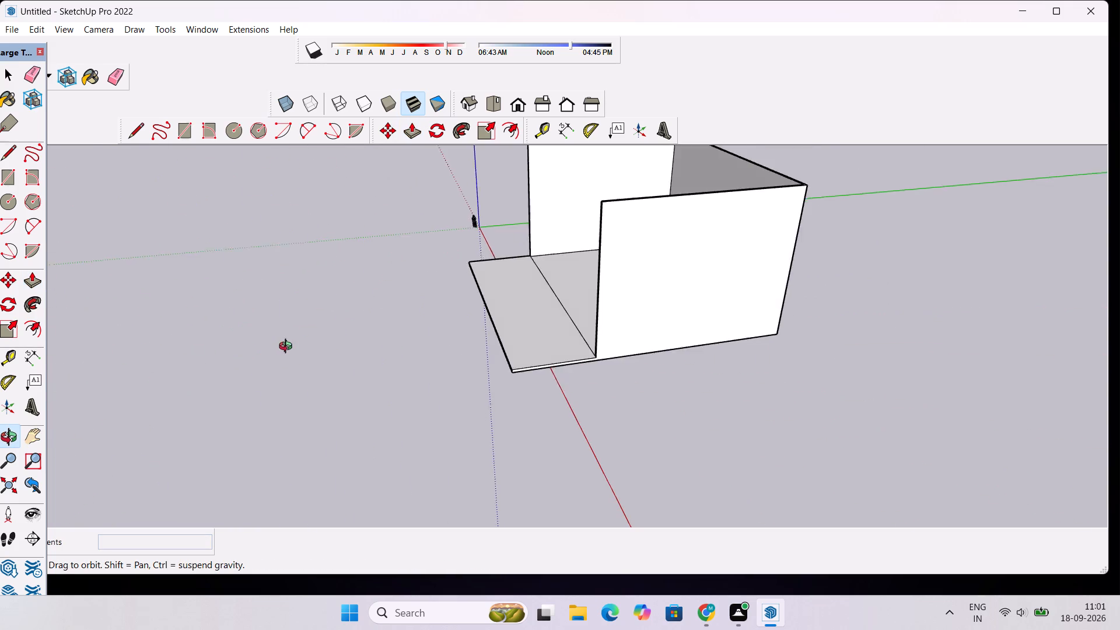
drag(288, 348, 885, 331)
scroll(400, 258, down, 5)
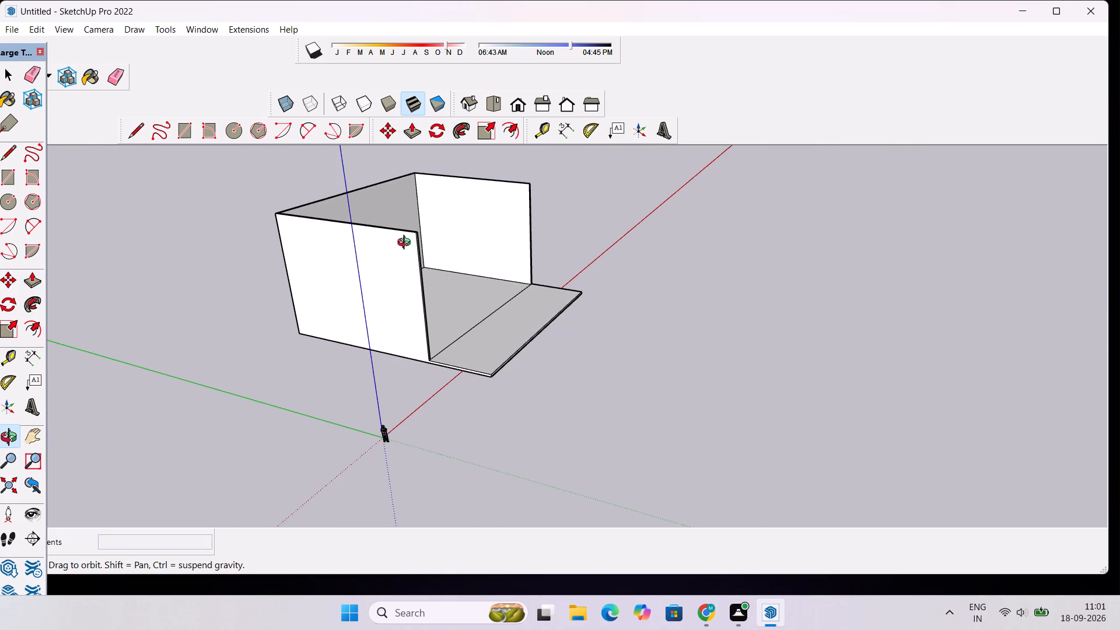
scroll(452, 245, down, 5)
drag(505, 253, 367, 400)
scroll(454, 212, up, 3)
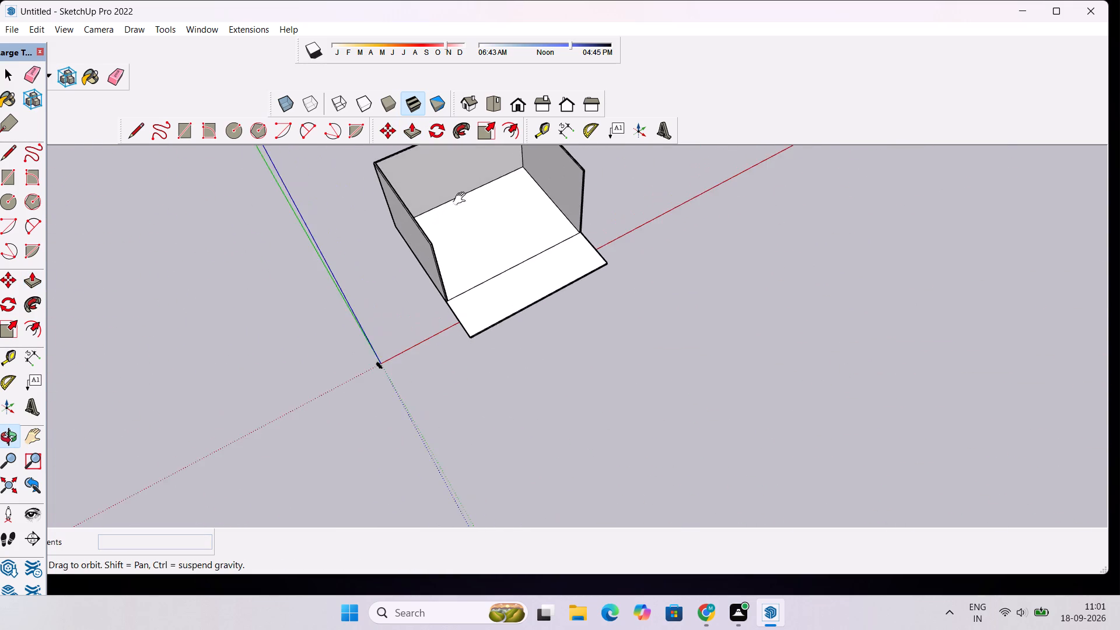
shift+drag(466, 191, 501, 318)
scroll(498, 313, up, 4)
drag(516, 320, 474, 316)
scroll(465, 300, down, 4)
shift+drag(466, 296, 450, 320)
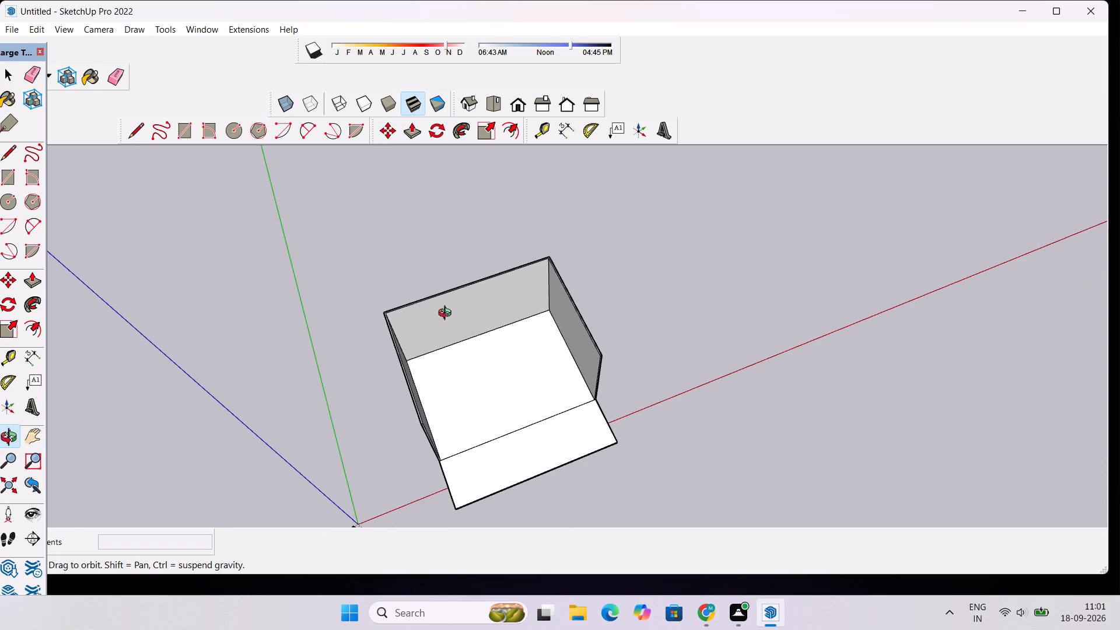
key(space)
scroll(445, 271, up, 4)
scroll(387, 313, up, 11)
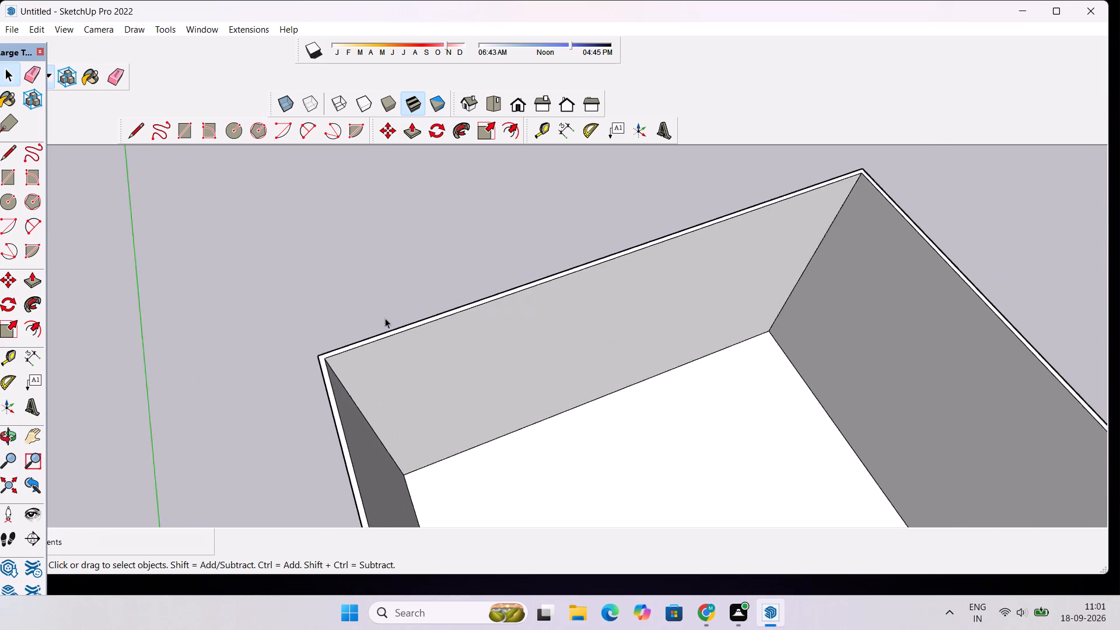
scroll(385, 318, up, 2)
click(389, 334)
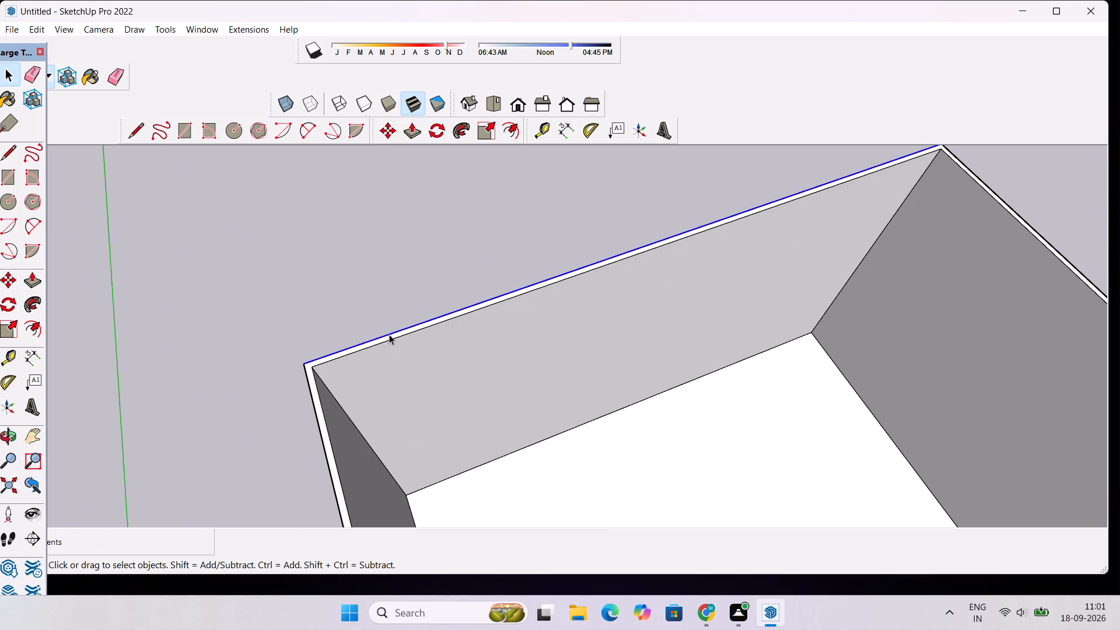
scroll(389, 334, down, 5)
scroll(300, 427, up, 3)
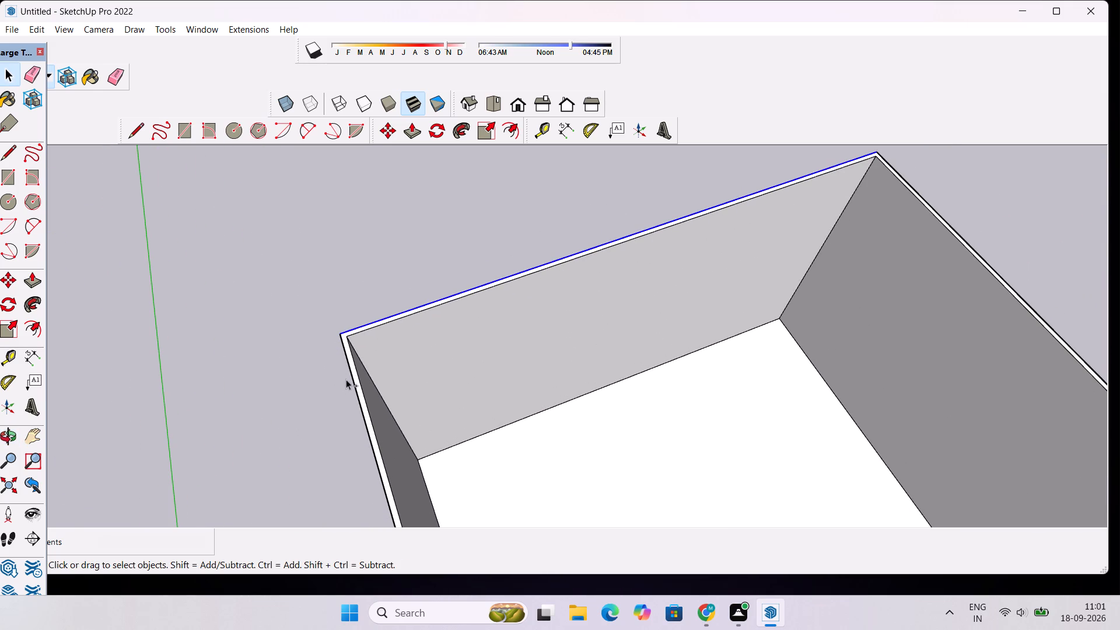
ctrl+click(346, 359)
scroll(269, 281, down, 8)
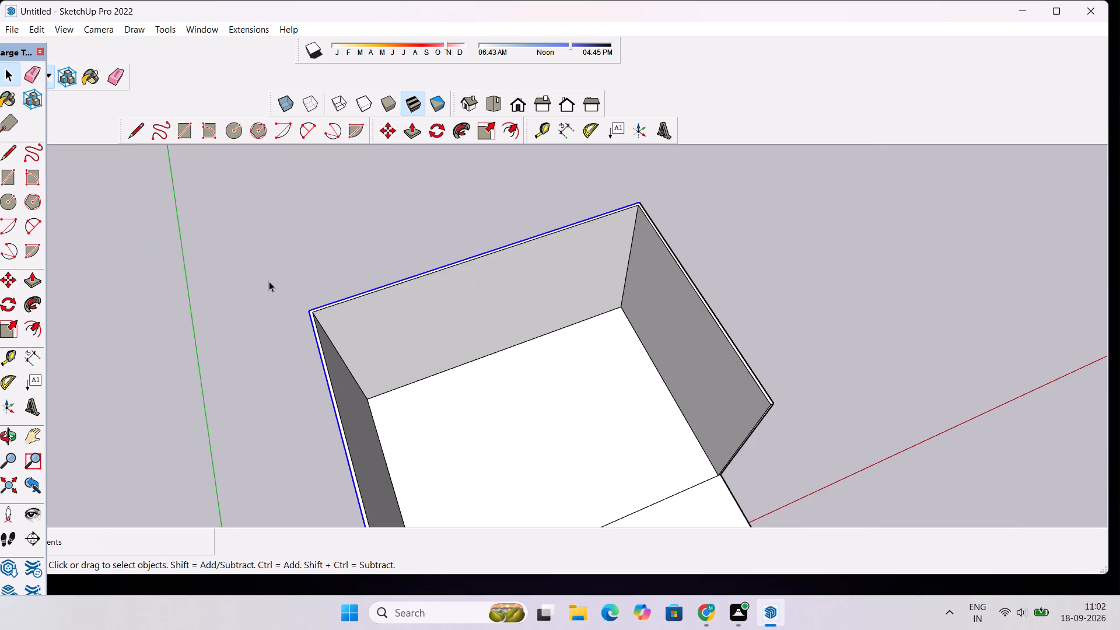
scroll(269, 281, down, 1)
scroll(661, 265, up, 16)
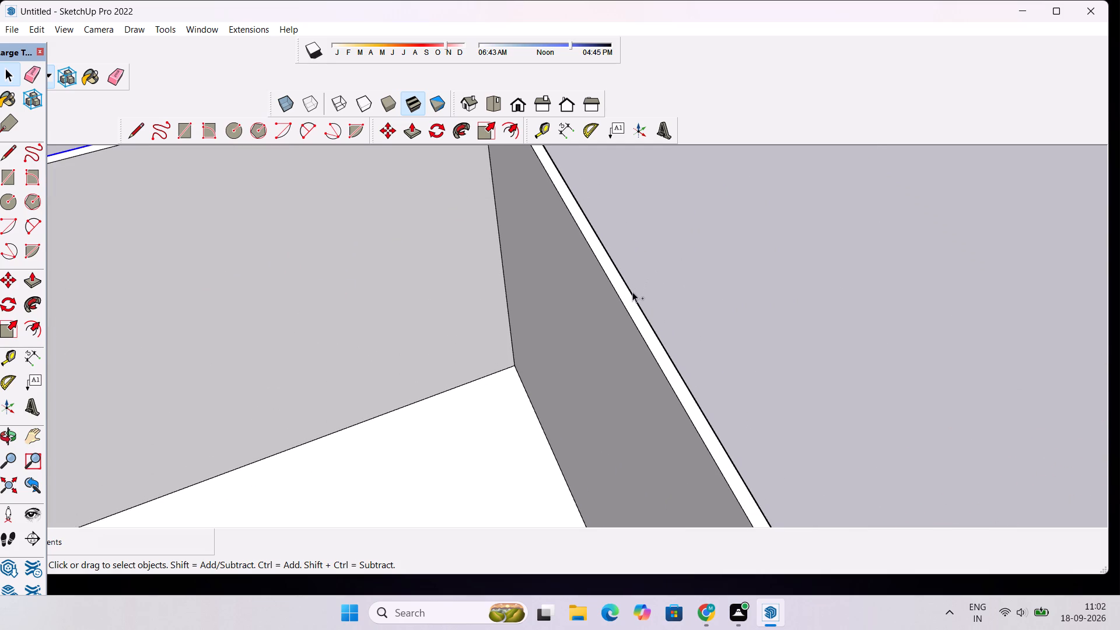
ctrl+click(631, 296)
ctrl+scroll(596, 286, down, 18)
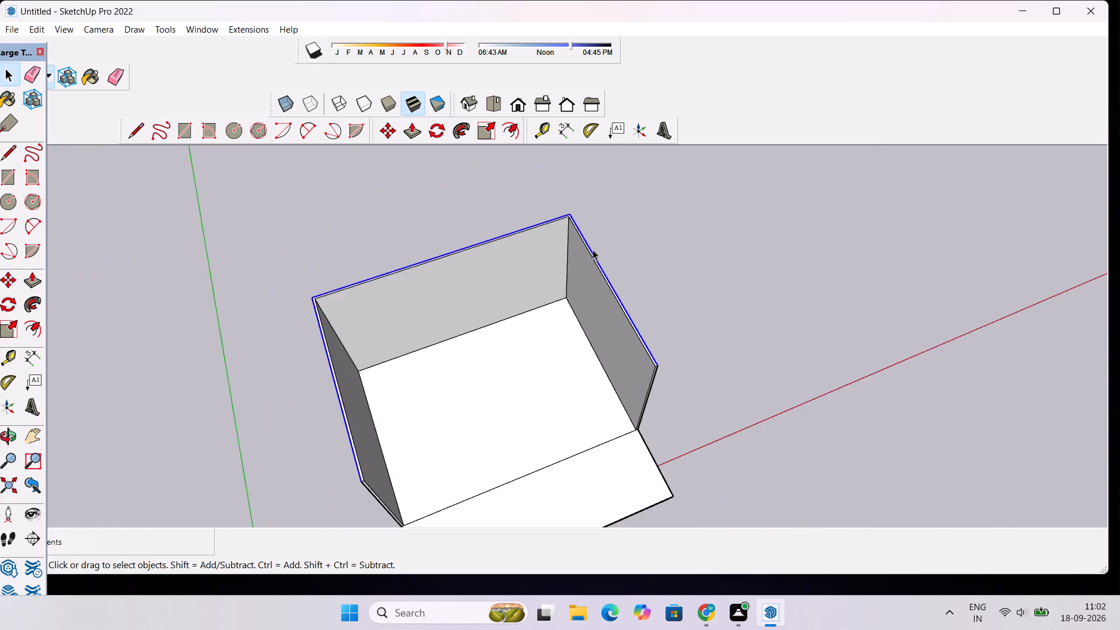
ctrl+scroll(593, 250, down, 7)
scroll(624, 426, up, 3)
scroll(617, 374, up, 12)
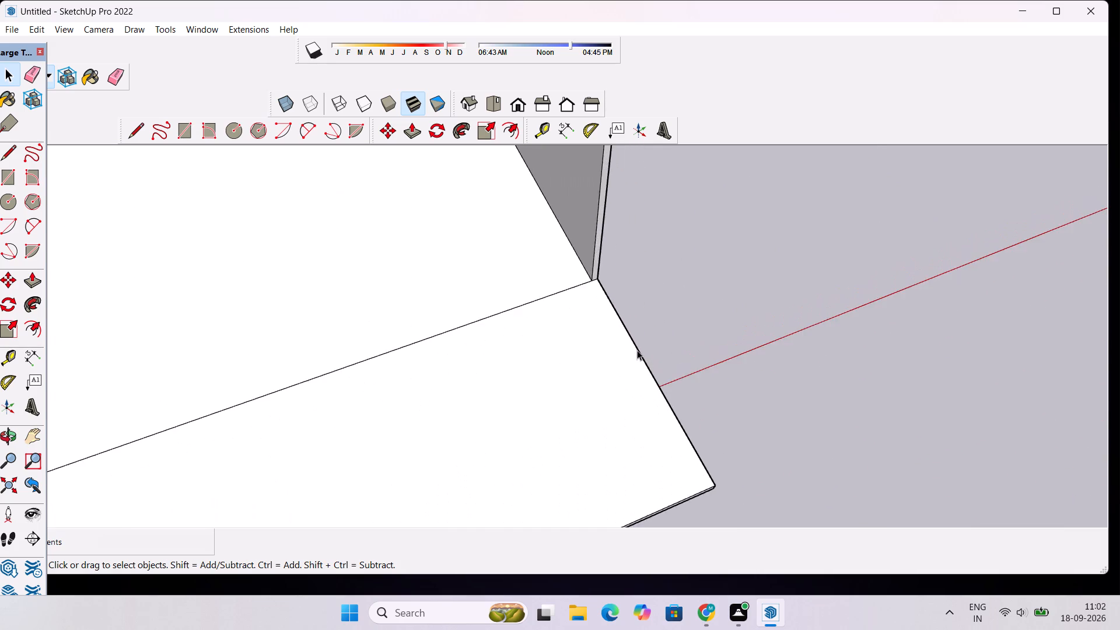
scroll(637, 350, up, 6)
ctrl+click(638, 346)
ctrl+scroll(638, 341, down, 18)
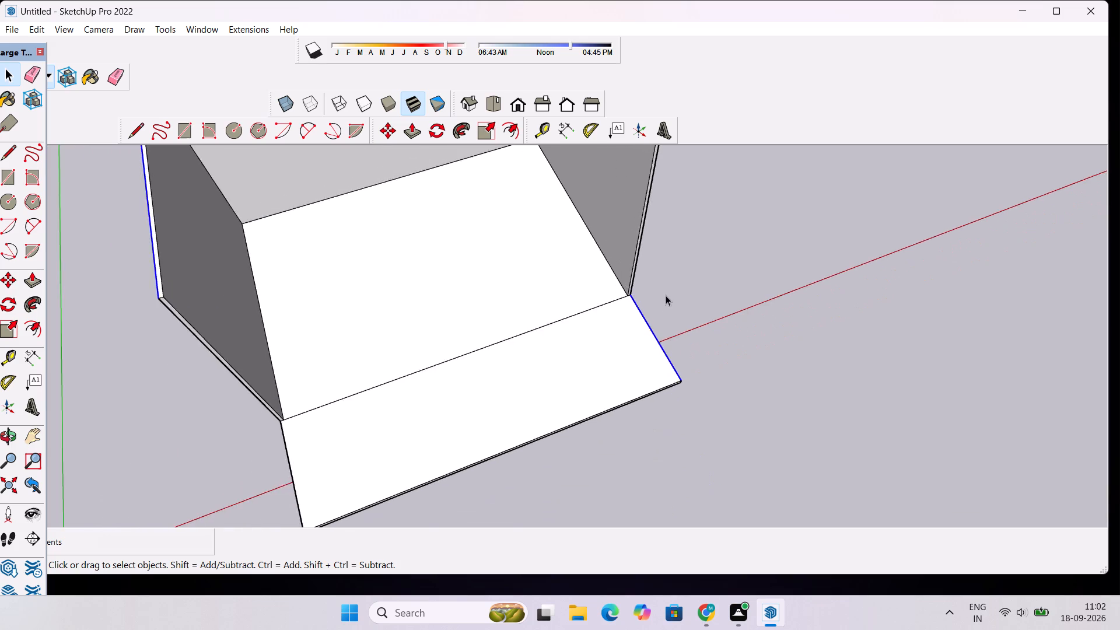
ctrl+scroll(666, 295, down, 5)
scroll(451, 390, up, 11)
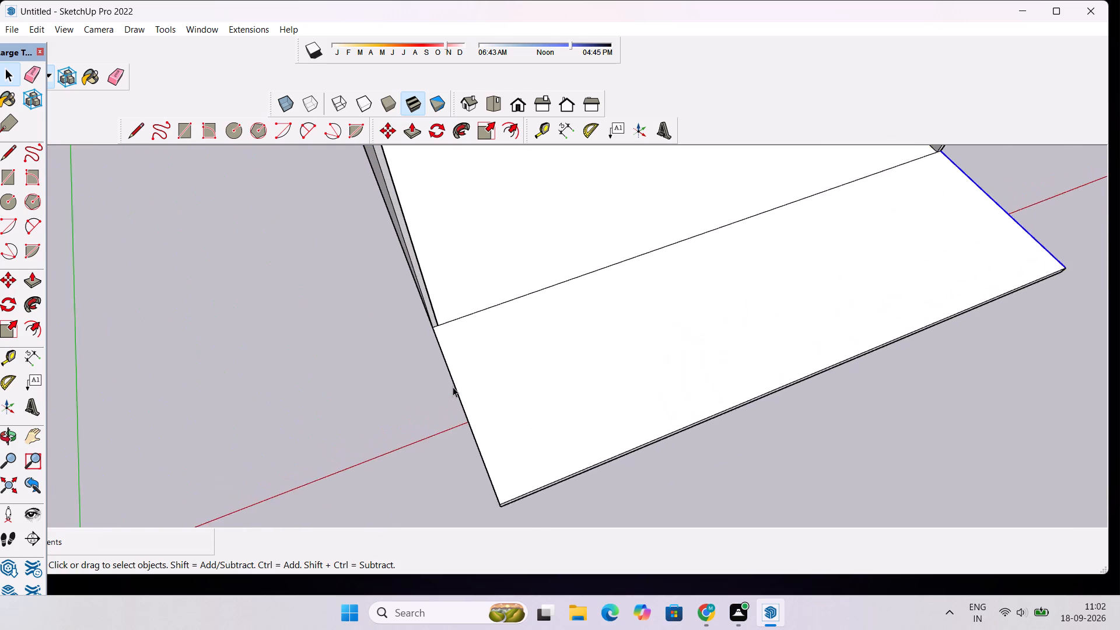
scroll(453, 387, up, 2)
Copy the front strip's three outer edges and the outer top edges of the three walls to the empty area beside the building.
click(453, 383)
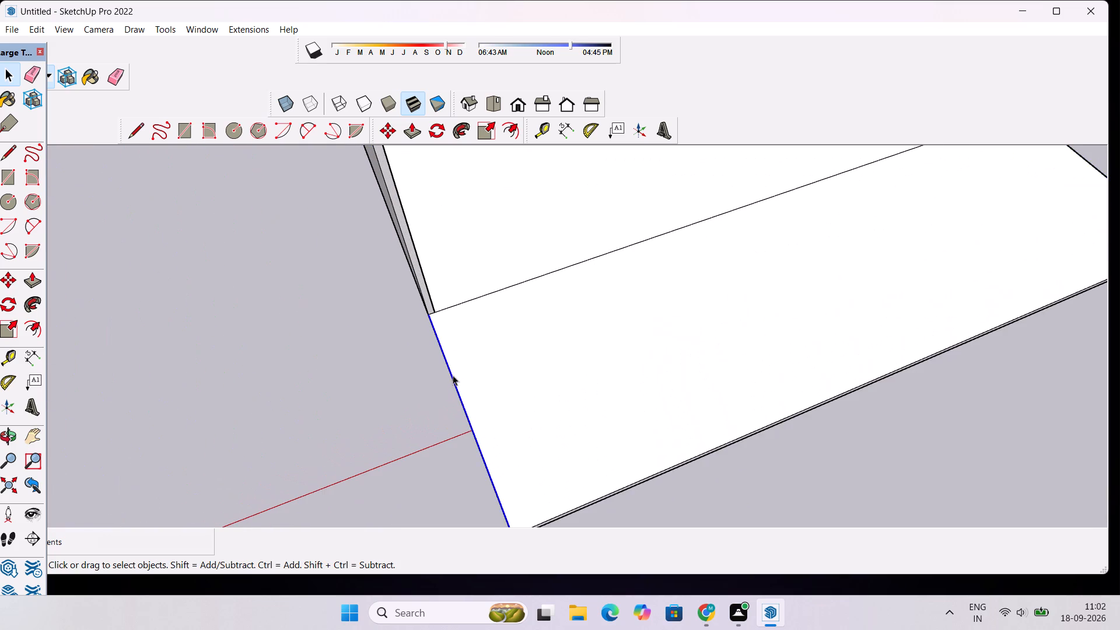
ctrl+scroll(423, 332, down, 7)
ctrl+scroll(590, 408, up, 5)
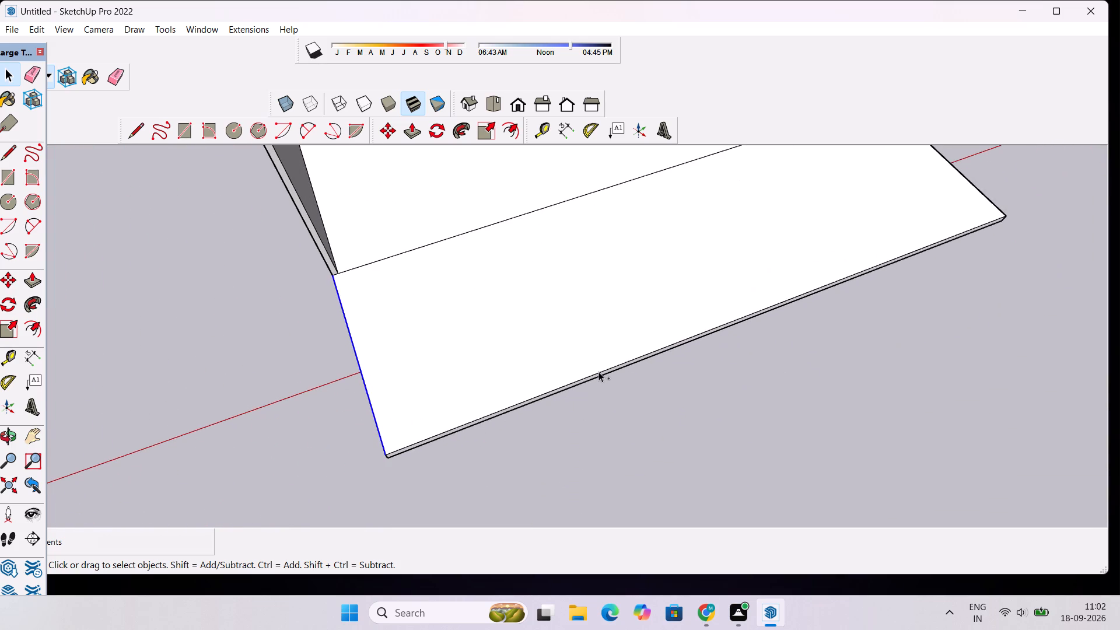
ctrl+click(598, 372)
scroll(518, 379, down, 8)
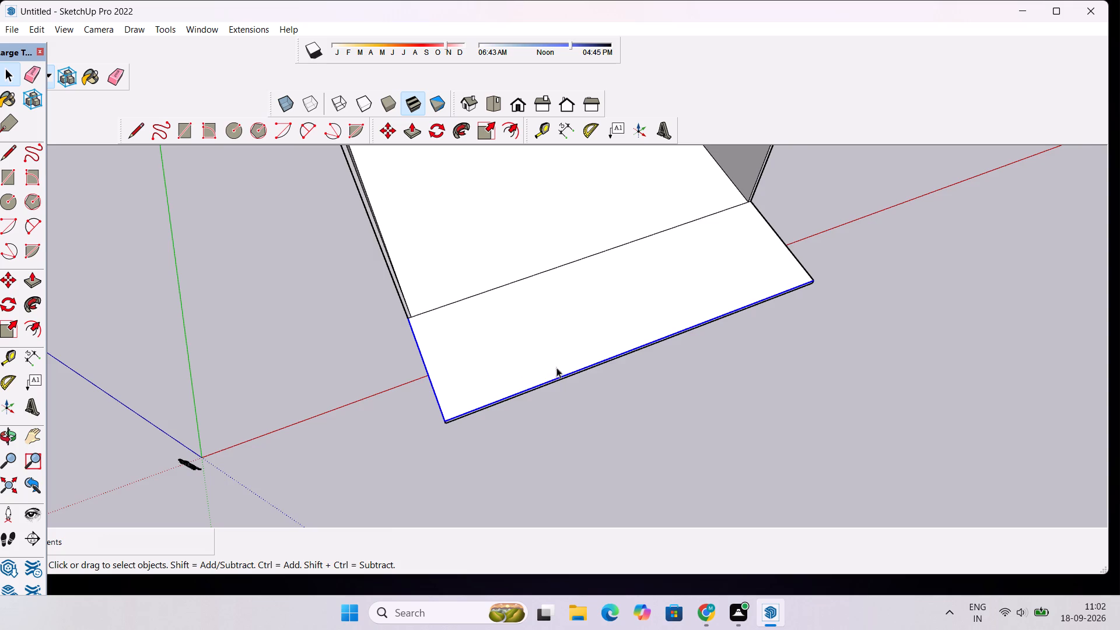
ctrl+scroll(648, 335, down, 7)
ctrl+scroll(687, 292, up, 10)
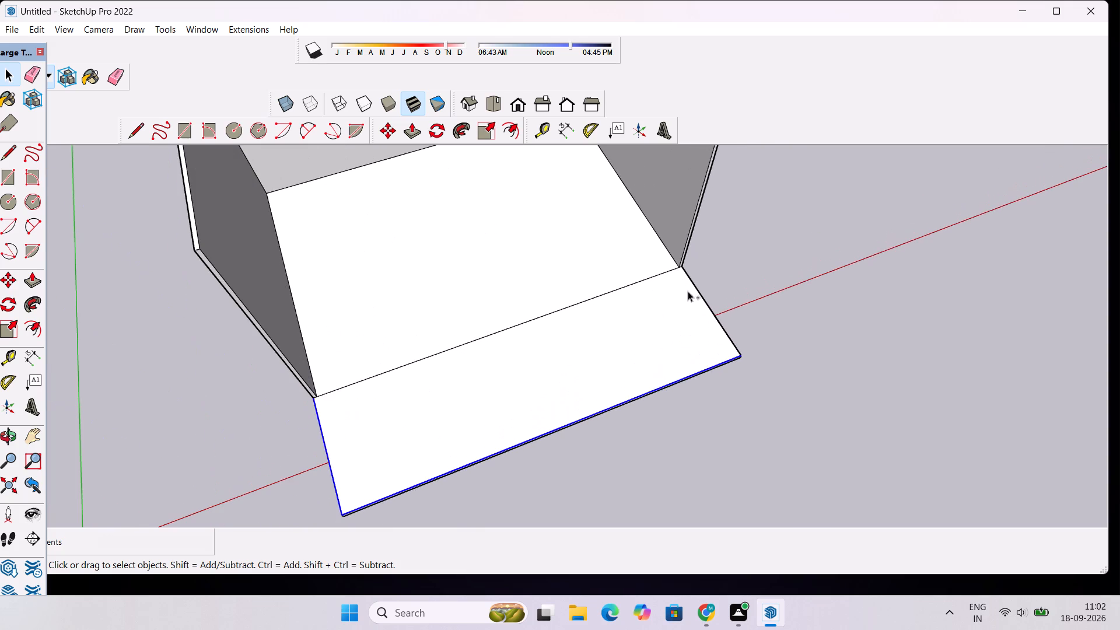
ctrl+click(709, 304)
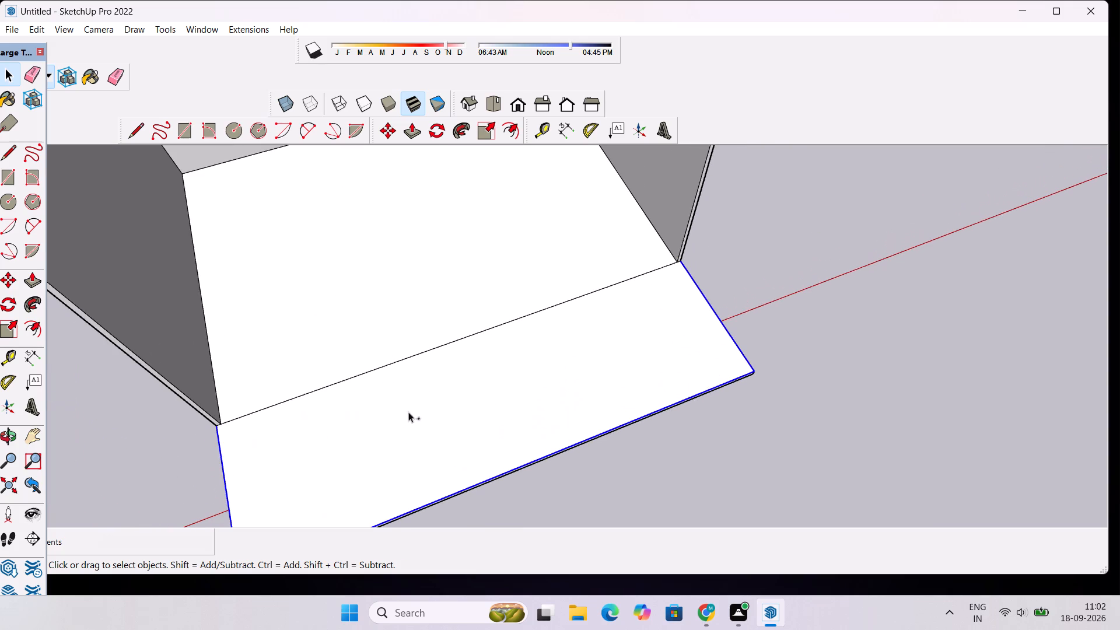
ctrl+scroll(162, 363, down, 4)
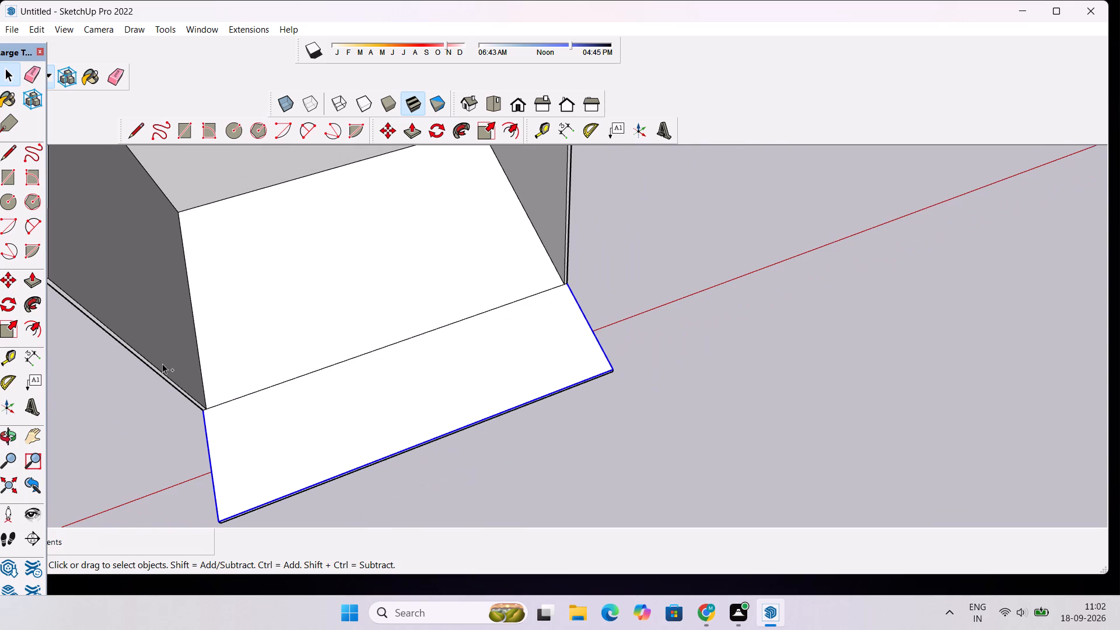
ctrl+scroll(259, 393, down, 10)
ctrl+scroll(257, 318, up, 1)
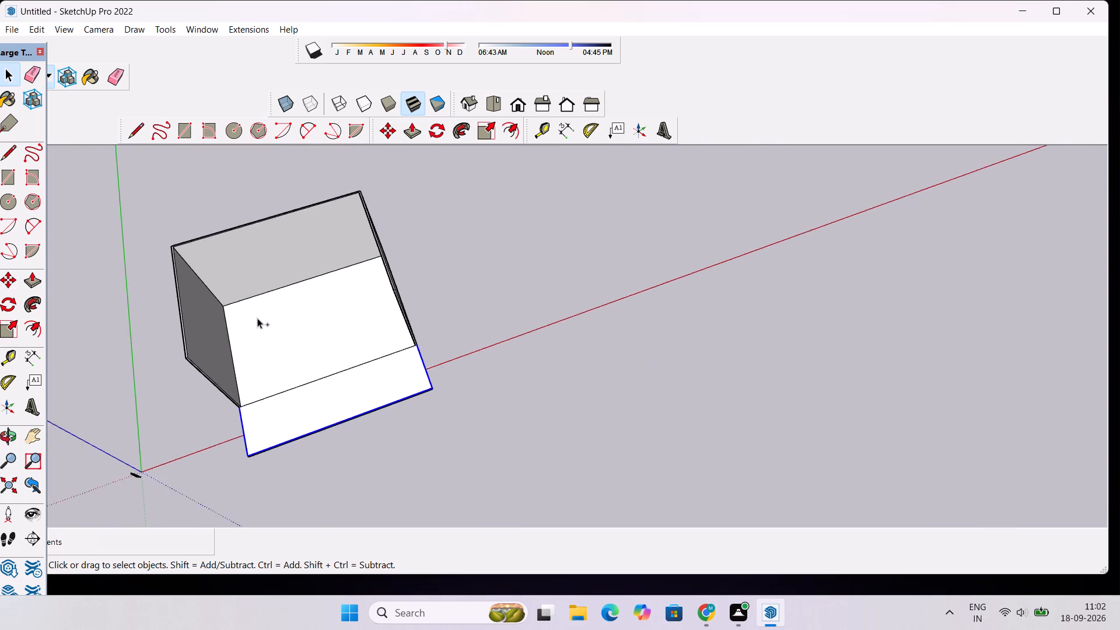
ctrl+scroll(127, 212, up, 7)
ctrl+scroll(220, 242, up, 10)
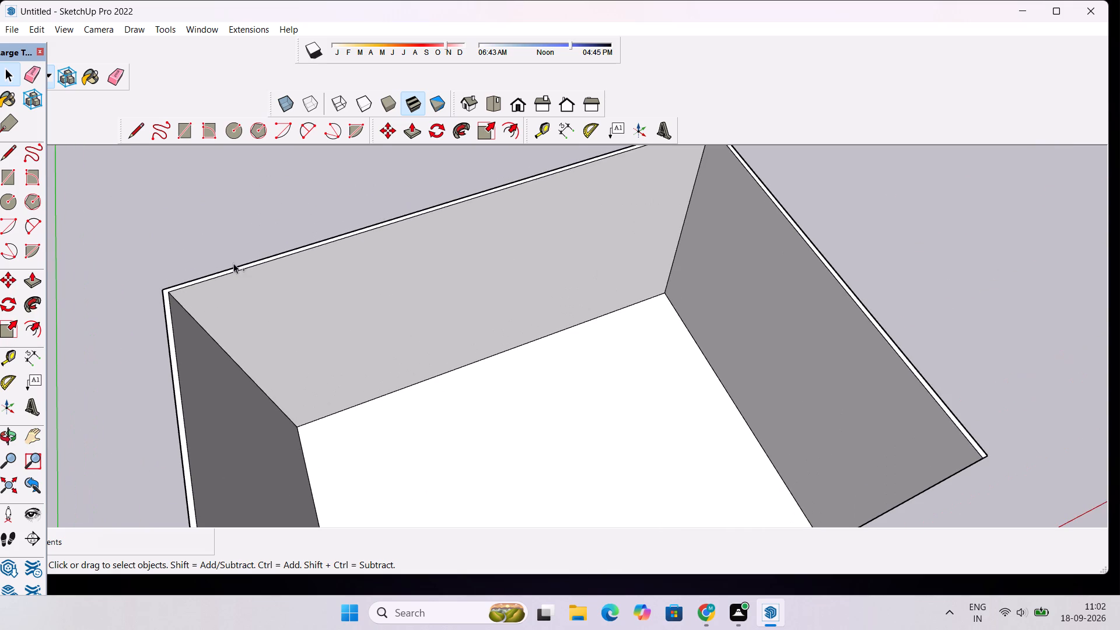
ctrl+click(235, 267)
ctrl+click(165, 315)
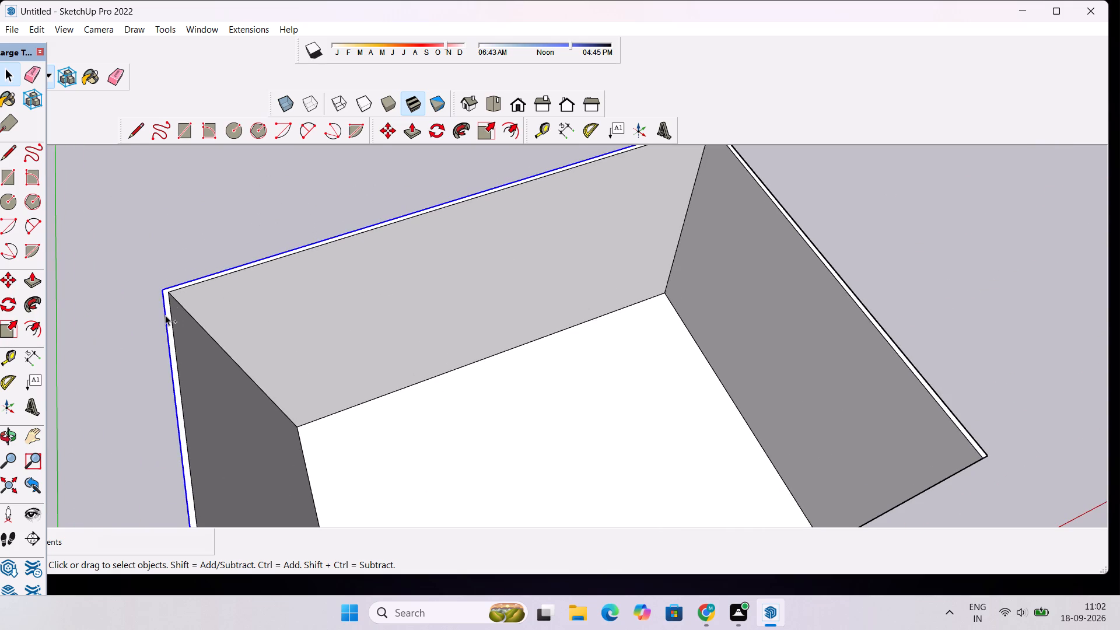
ctrl+scroll(148, 289, down, 11)
ctrl+scroll(495, 212, up, 5)
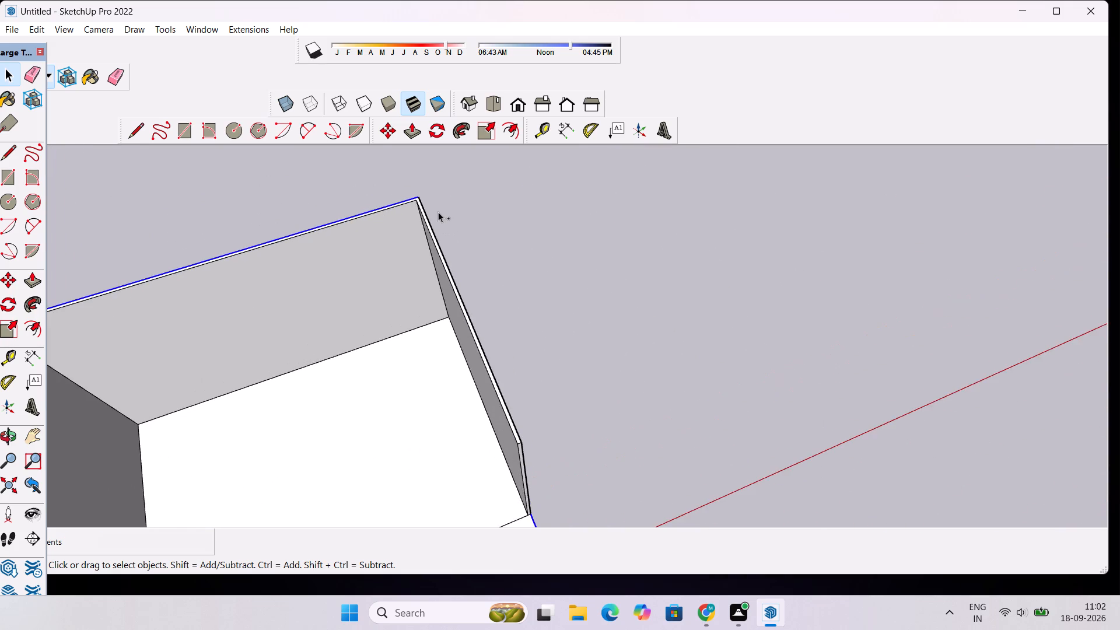
ctrl+scroll(438, 212, up, 10)
ctrl+click(402, 223)
ctrl+scroll(386, 215, down, 2)
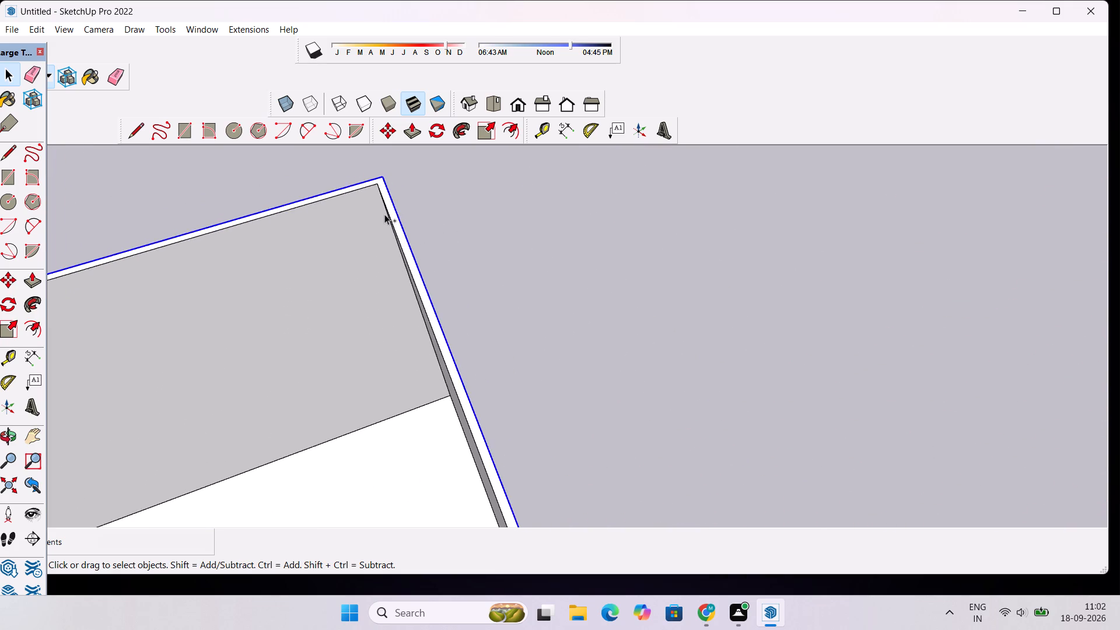
ctrl+scroll(384, 214, down, 18)
ctrl+scroll(368, 265, down, 3)
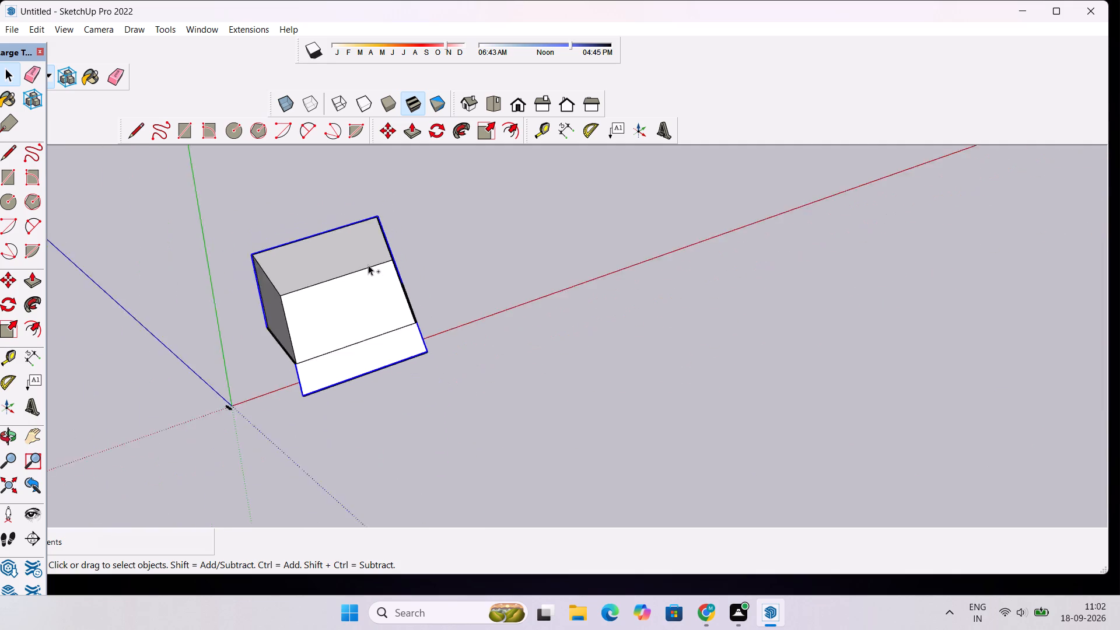
ctrl+scroll(368, 265, down, 8)
key(m)
scroll(363, 328, up, 2)
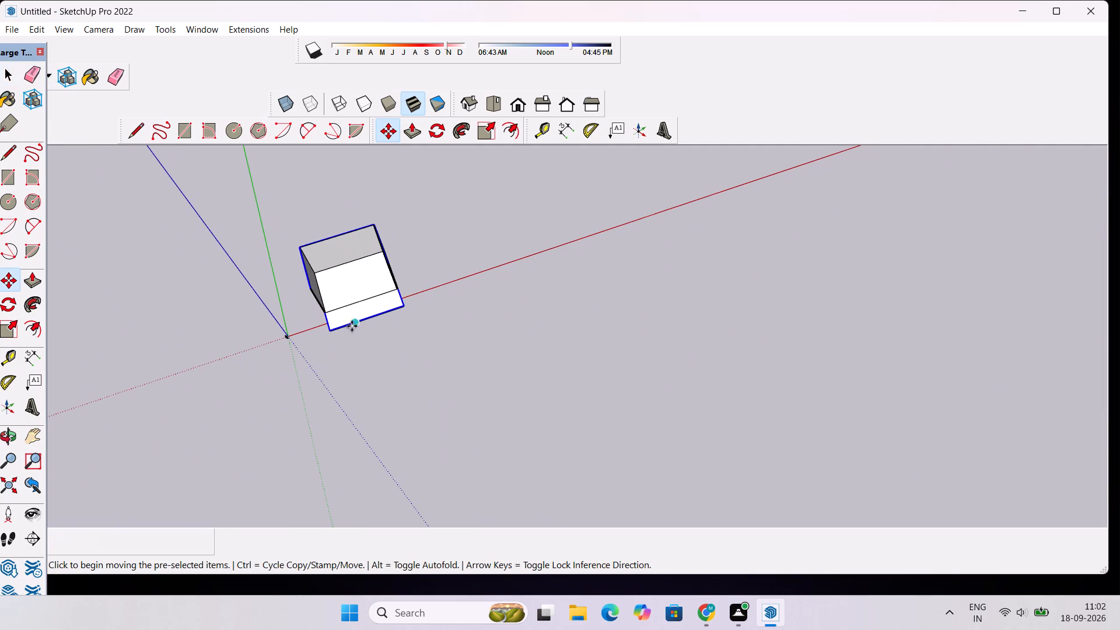
click(330, 325)
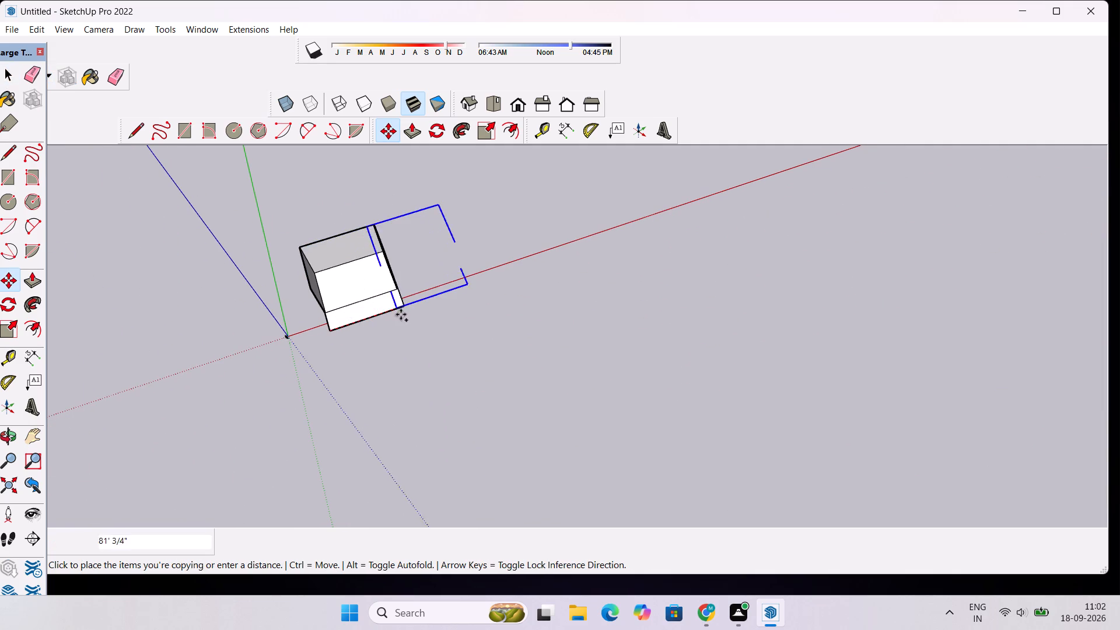
scroll(452, 281, up, 8)
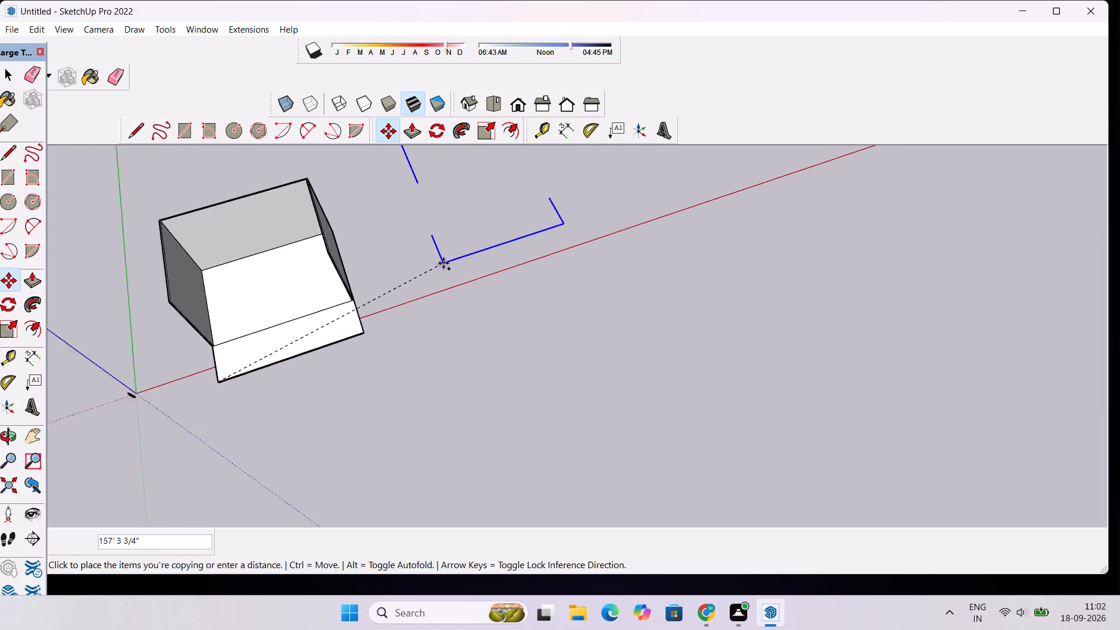
scroll(443, 263, up, 5)
scroll(443, 263, down, 6)
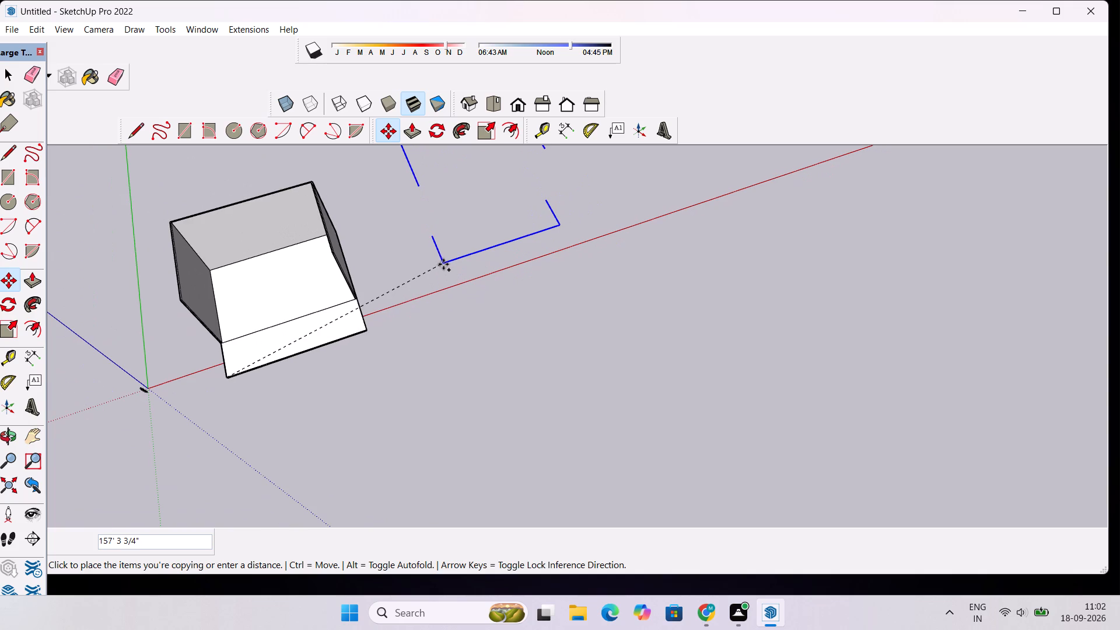
click(446, 277)
scroll(456, 253, down, 5)
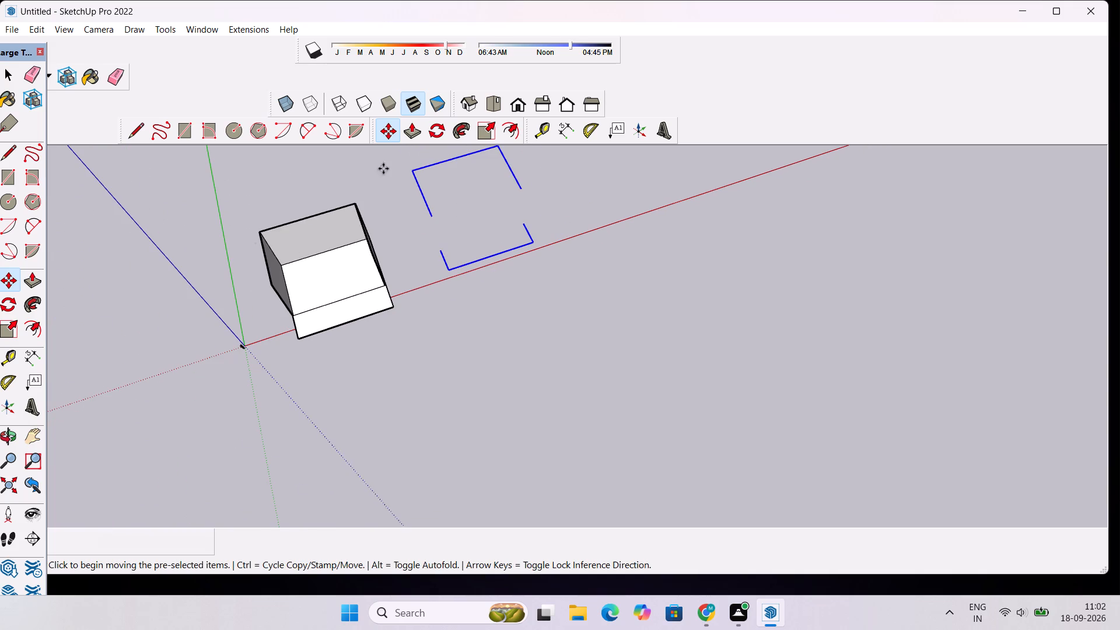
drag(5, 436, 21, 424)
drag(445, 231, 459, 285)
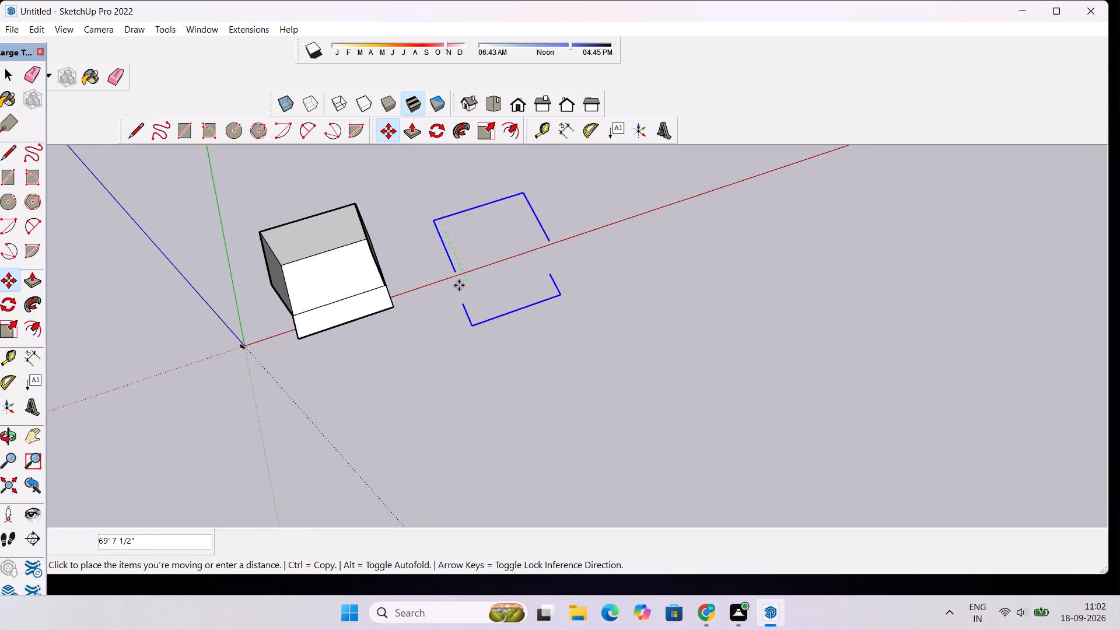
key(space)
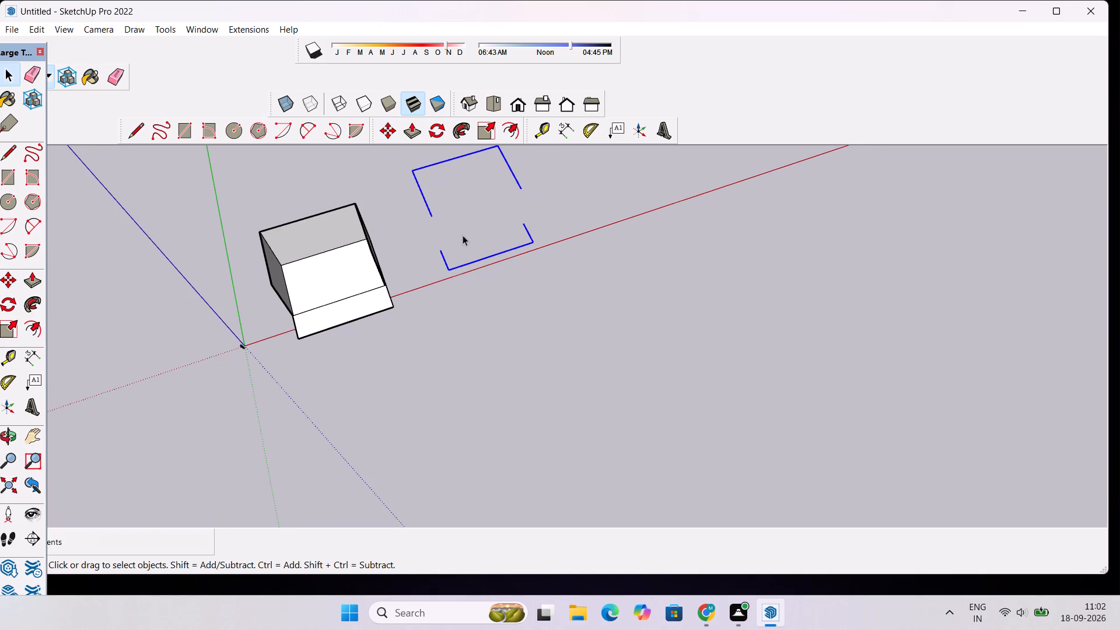
Examine the copied outline edges beside the building from overhead and from a low side angle.
key(o)
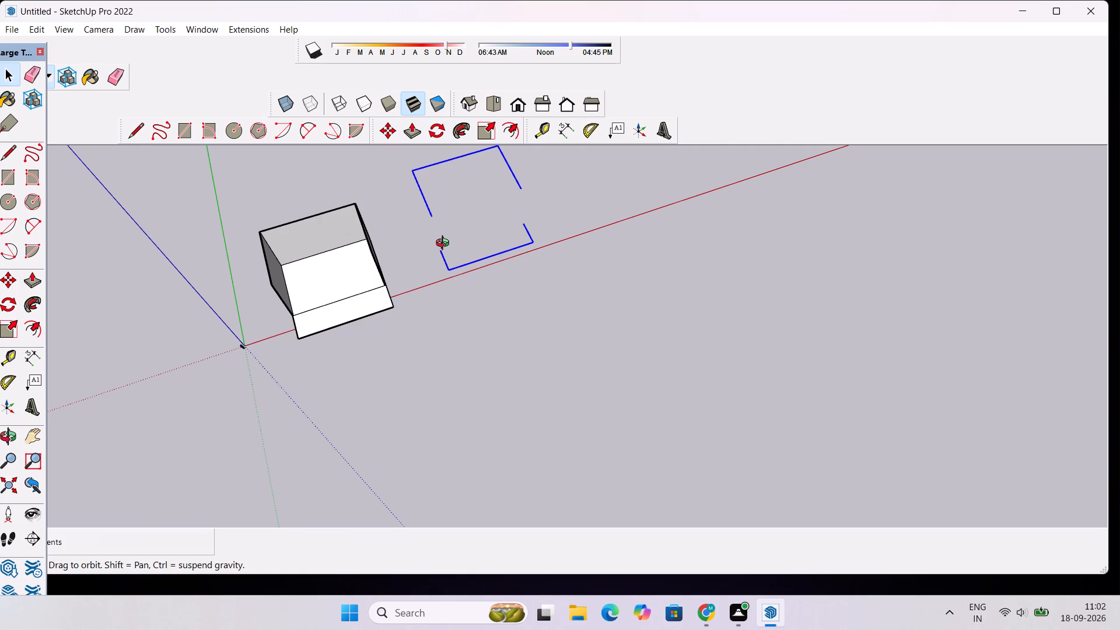
shift+drag(448, 240, 452, 332)
scroll(358, 337, up, 3)
drag(430, 338, 409, 306)
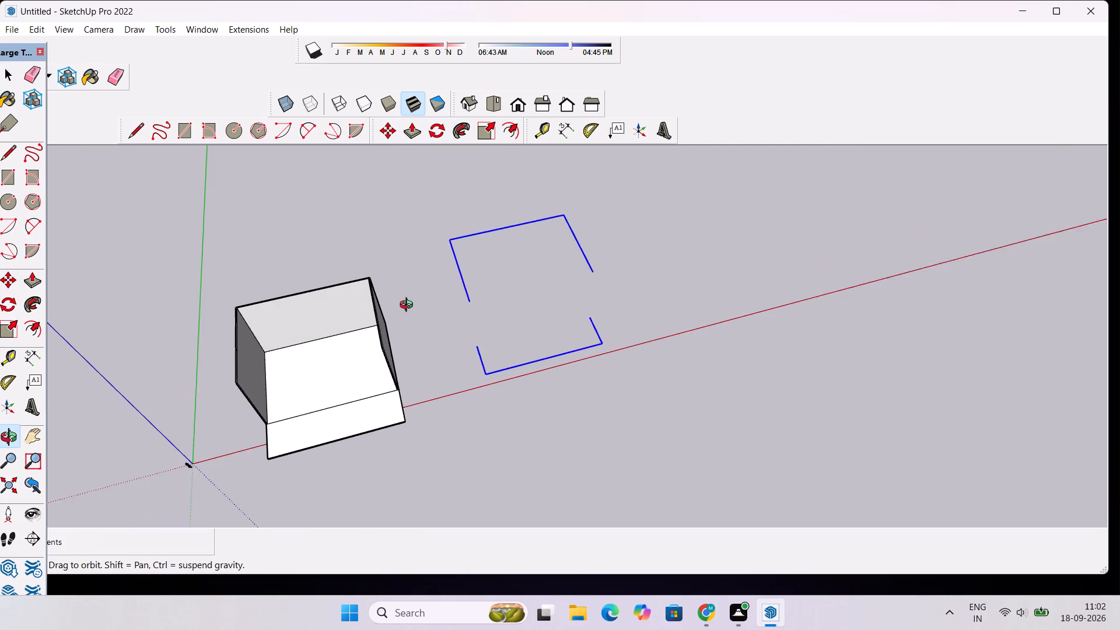
drag(409, 306, 407, 303)
scroll(409, 281, down, 4)
shift+drag(499, 282, 450, 365)
shift+scroll(446, 362, up, 8)
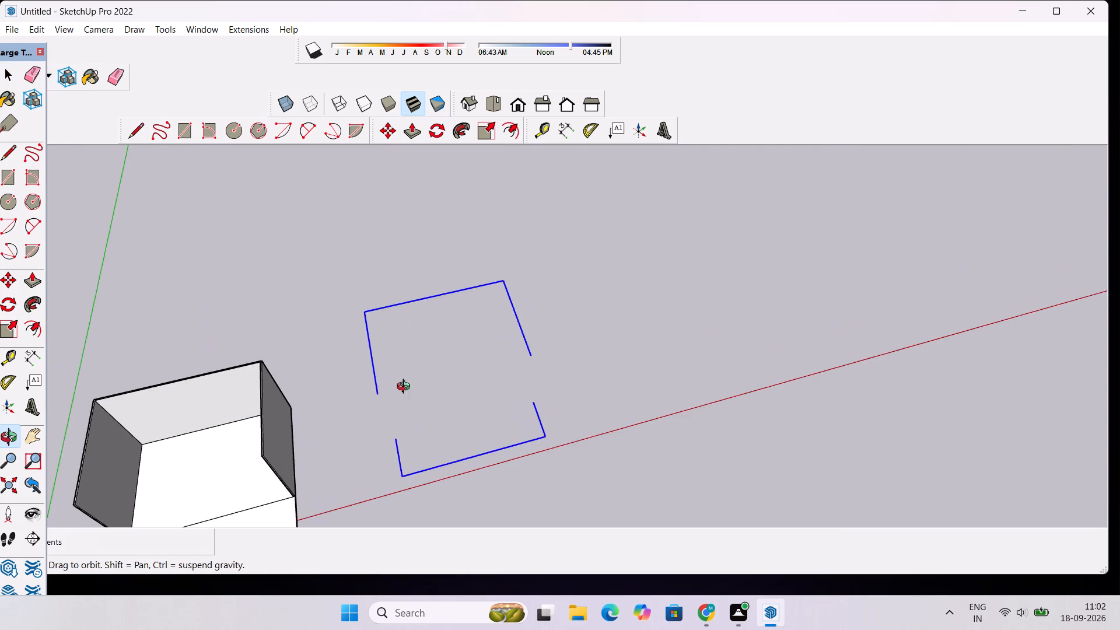
drag(406, 403, 582, 253)
scroll(582, 253, down, 5)
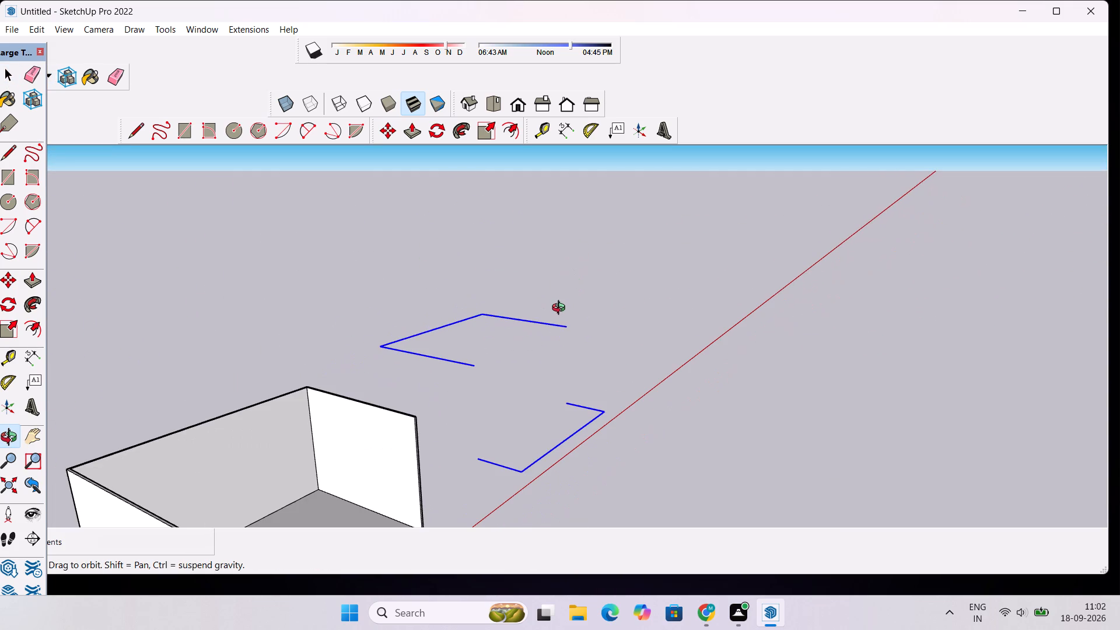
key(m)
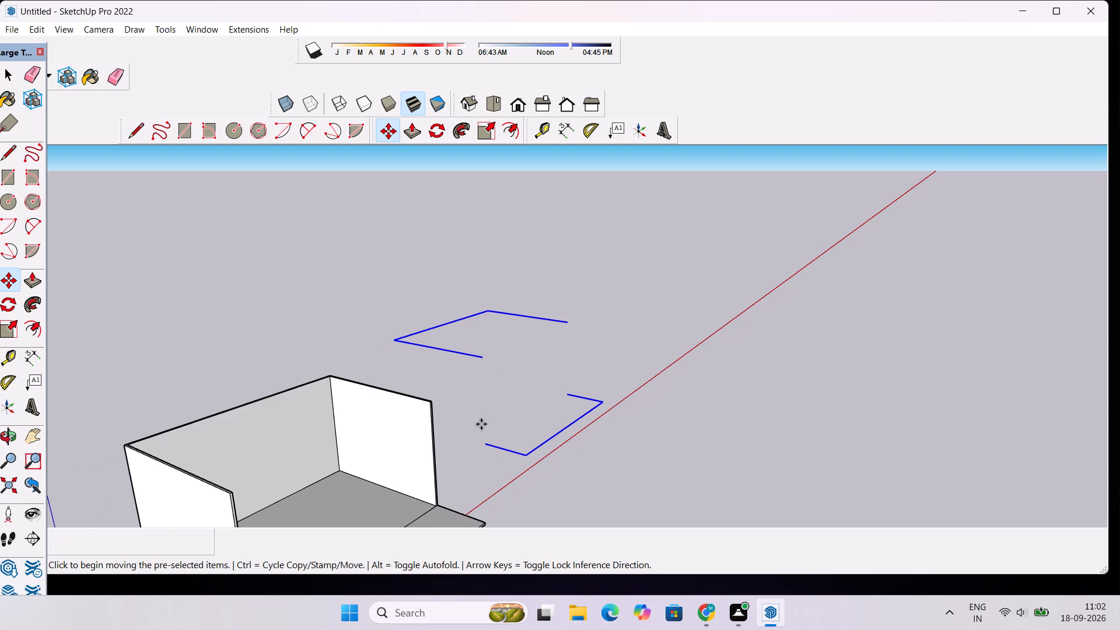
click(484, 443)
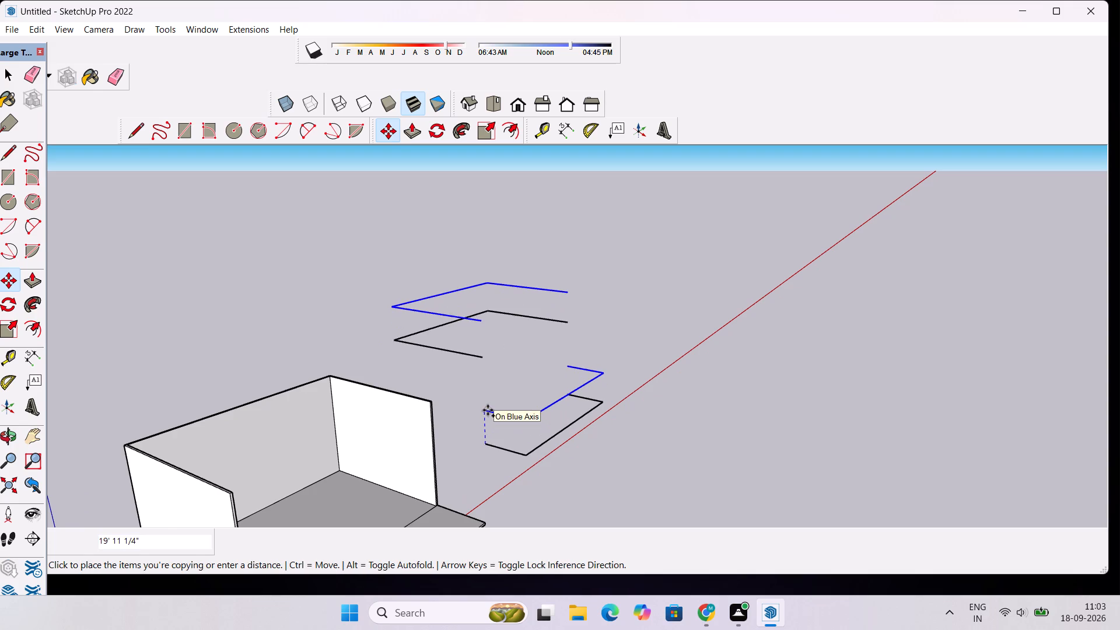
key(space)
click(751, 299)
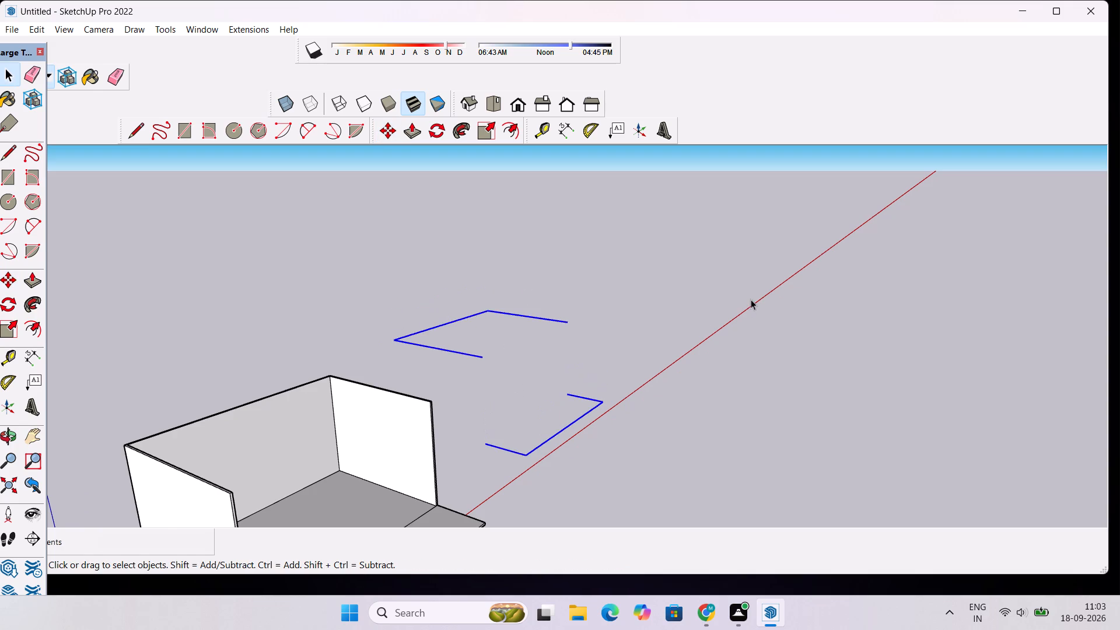
Move the lower three-edge front strip outline up 50' so its ends meet the open ends of the copied wall outline.
drag(609, 394, 479, 467)
key(m)
click(488, 442)
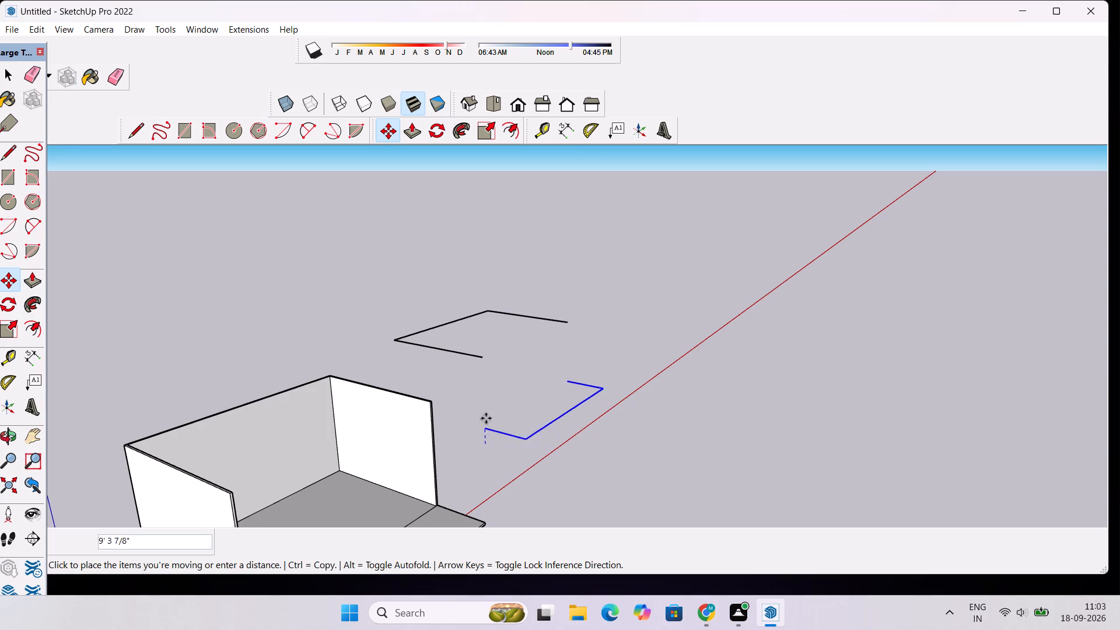
click(483, 356)
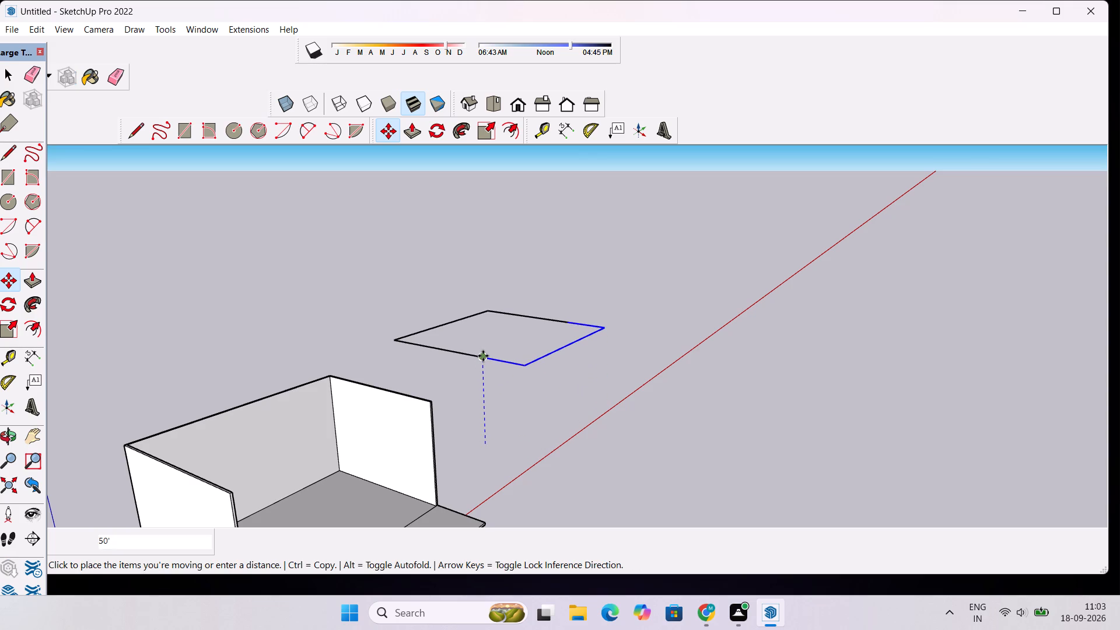
key(space)
Examine the joined rectangular outline beside the building from overhead and from oblique angles.
key(o)
drag(598, 337, 455, 421)
scroll(479, 403, down, 4)
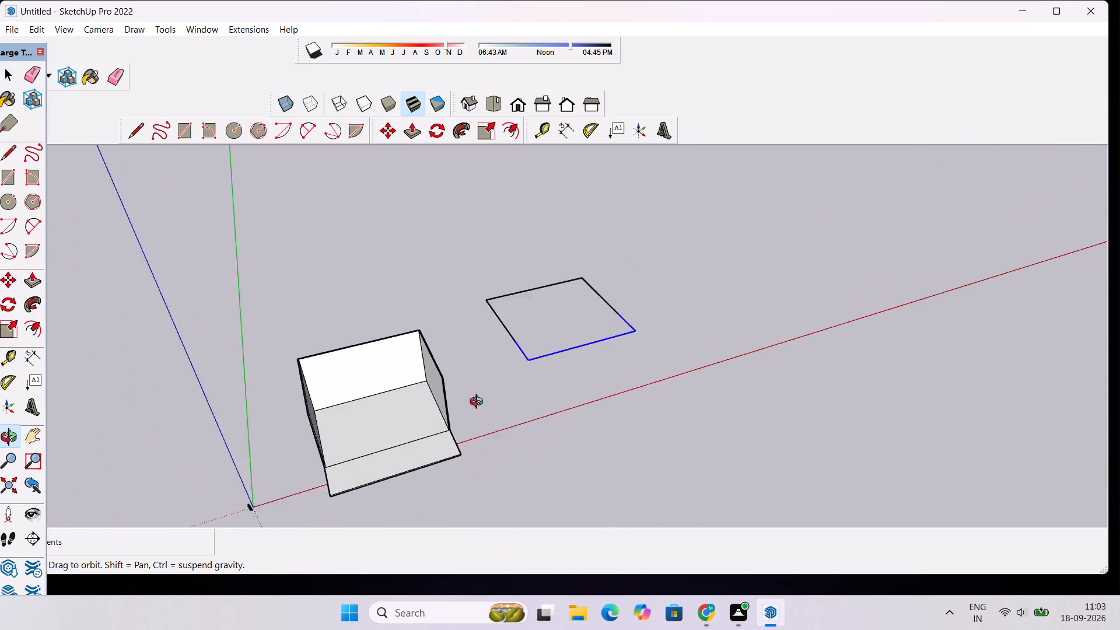
scroll(479, 403, down, 3)
drag(695, 351, 570, 405)
scroll(618, 323, up, 2)
shift+drag(608, 349, 583, 387)
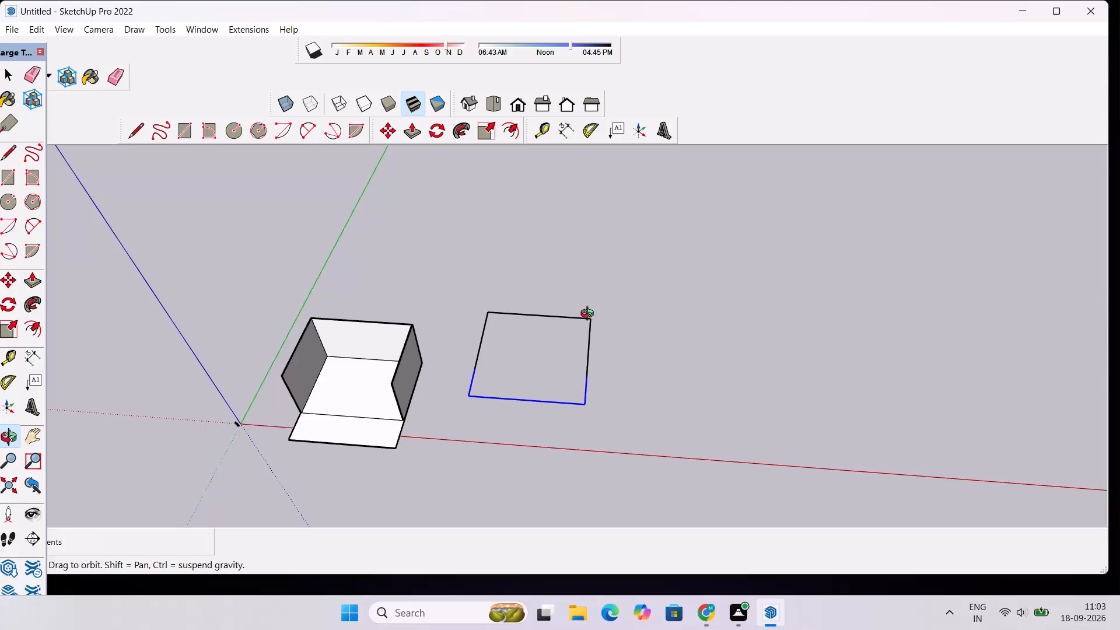
scroll(587, 314, down, 5)
drag(537, 373, 562, 395)
scroll(562, 390, up, 3)
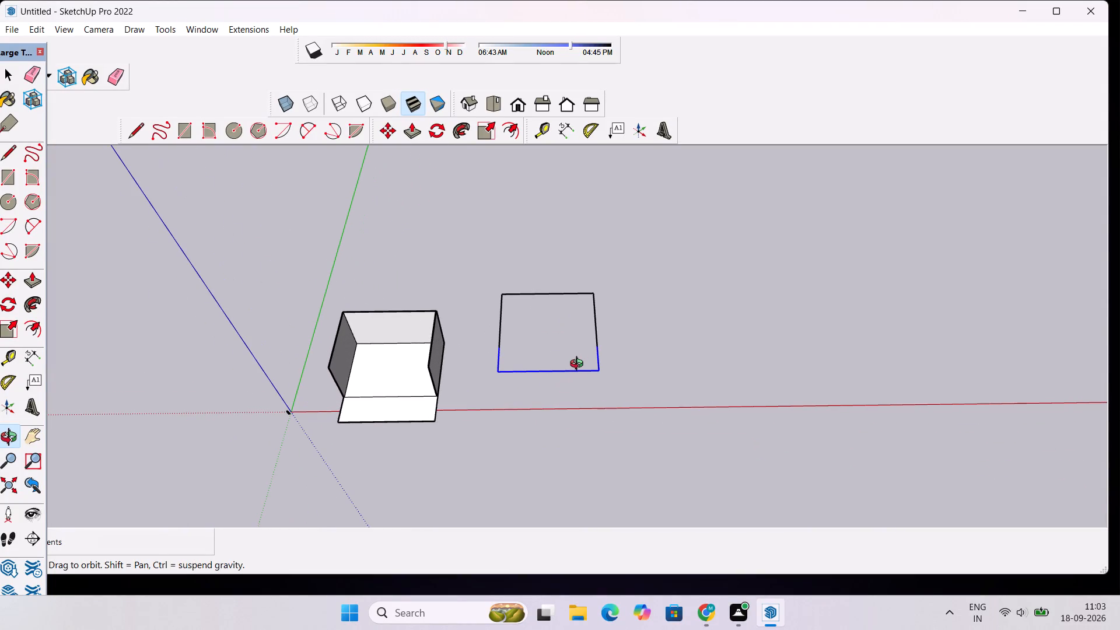
scroll(579, 365, down, 2)
scroll(563, 367, up, 1)
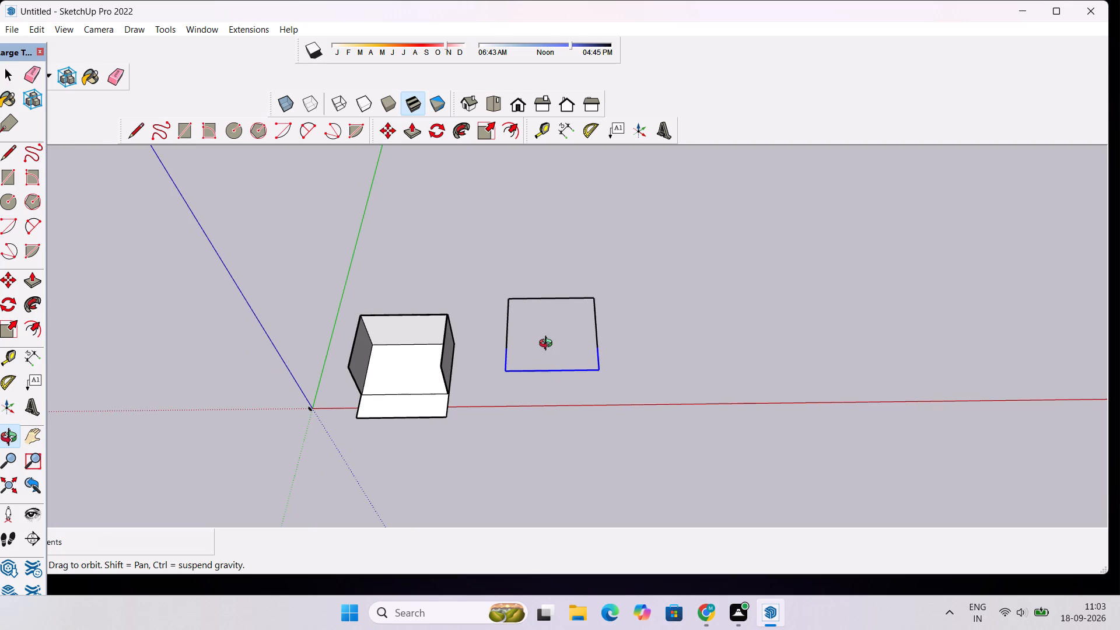
scroll(549, 341, down, 4)
drag(545, 371, 546, 417)
scroll(563, 379, up, 10)
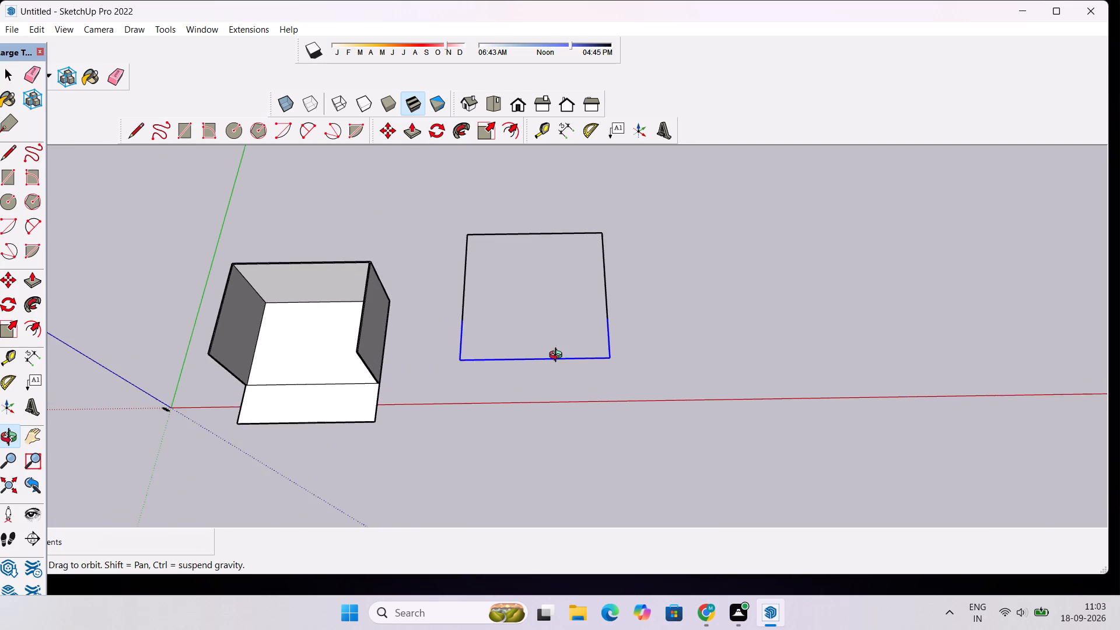
shift+drag(556, 342, 552, 376)
shift+scroll(551, 376, up, 4)
shift+drag(550, 374, 543, 376)
key(space)
click(730, 305)
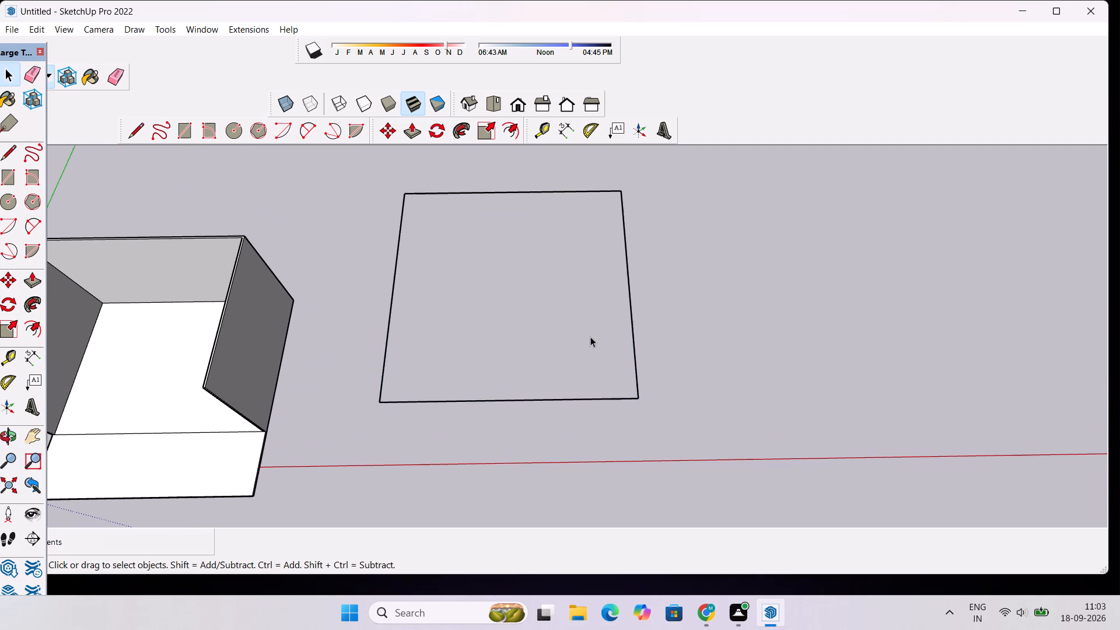
scroll(590, 337, down, 1)
key(o)
scroll(584, 338, down, 4)
shift+drag(578, 338, 586, 372)
scroll(586, 372, up, 2)
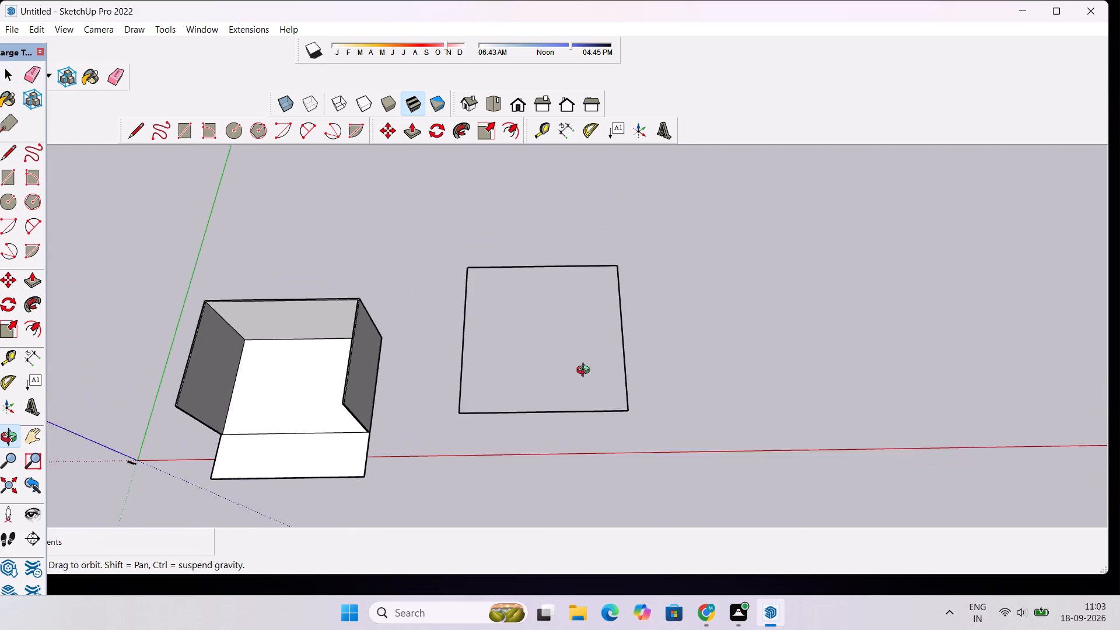
scroll(586, 372, up, 1)
drag(366, 429, 384, 330)
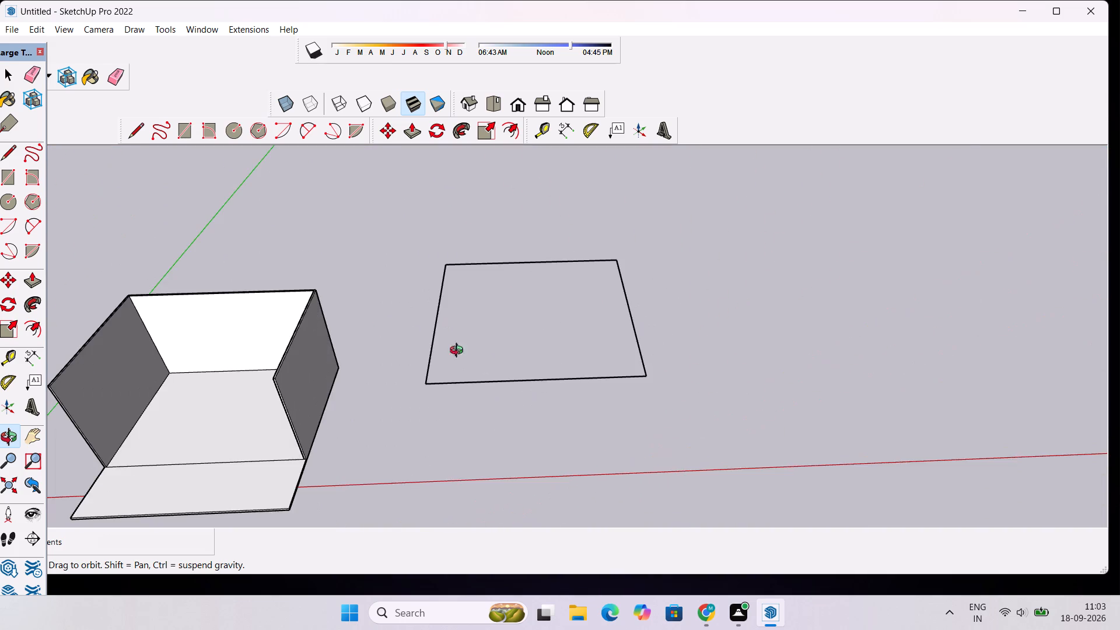
drag(512, 366, 488, 374)
scroll(484, 353, down, 5)
shift+drag(484, 339, 535, 371)
scroll(535, 369, up, 3)
drag(542, 375, 550, 388)
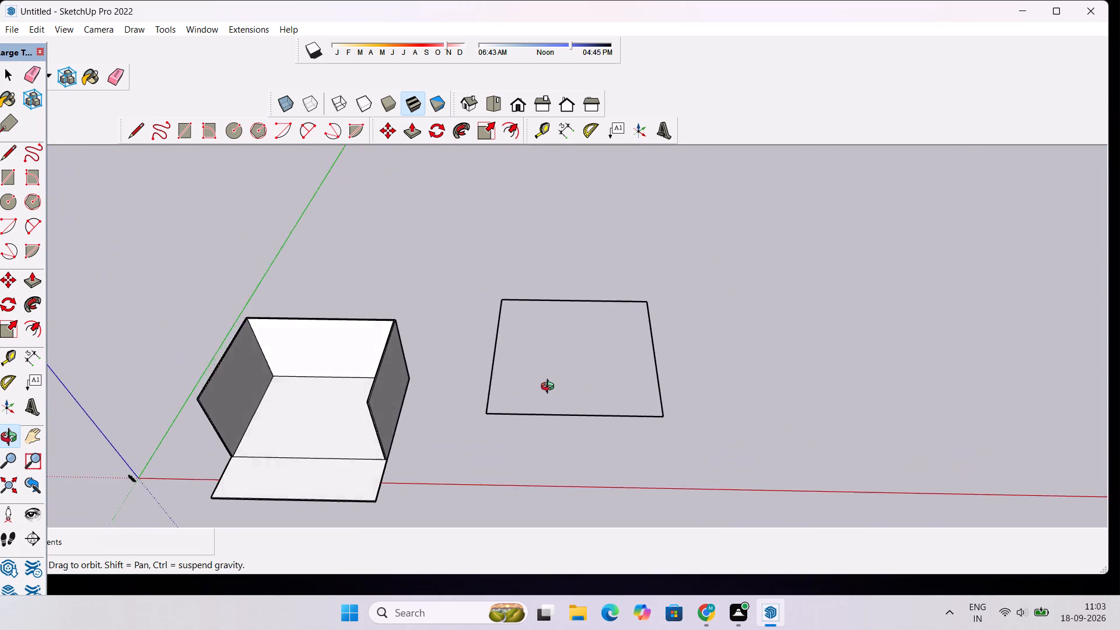
drag(550, 388, 555, 401)
scroll(556, 376, up, 5)
shift+drag(555, 375, 542, 386)
Trace the 13' 6" front segment of the outline's side nearest the building with a line to fill the rectangle with a face.
key(space)
text(l)
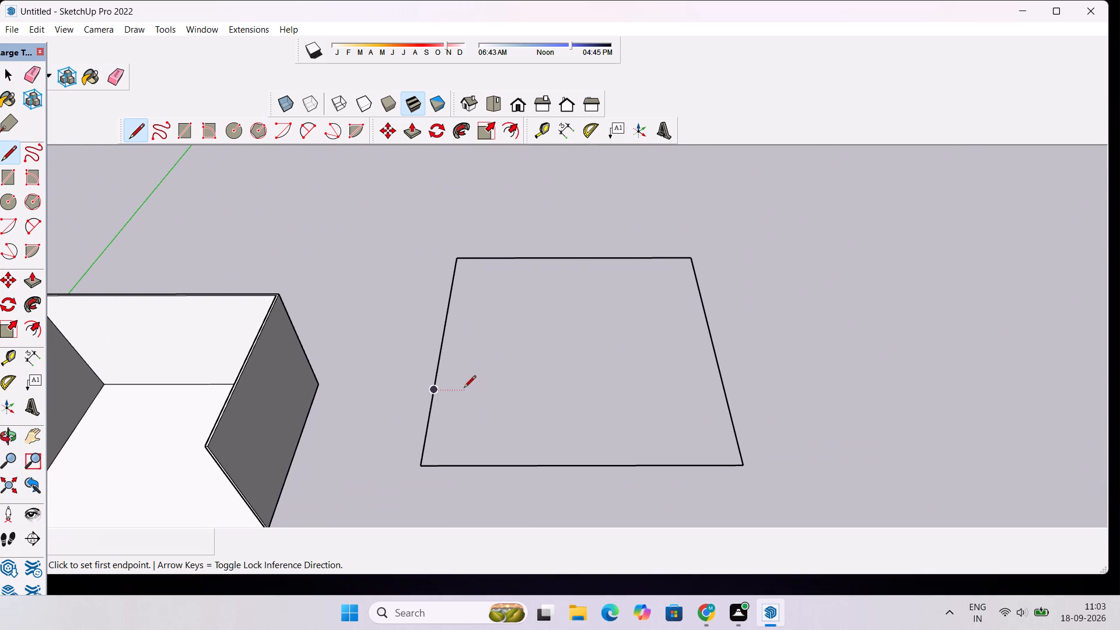
click(418, 467)
click(426, 429)
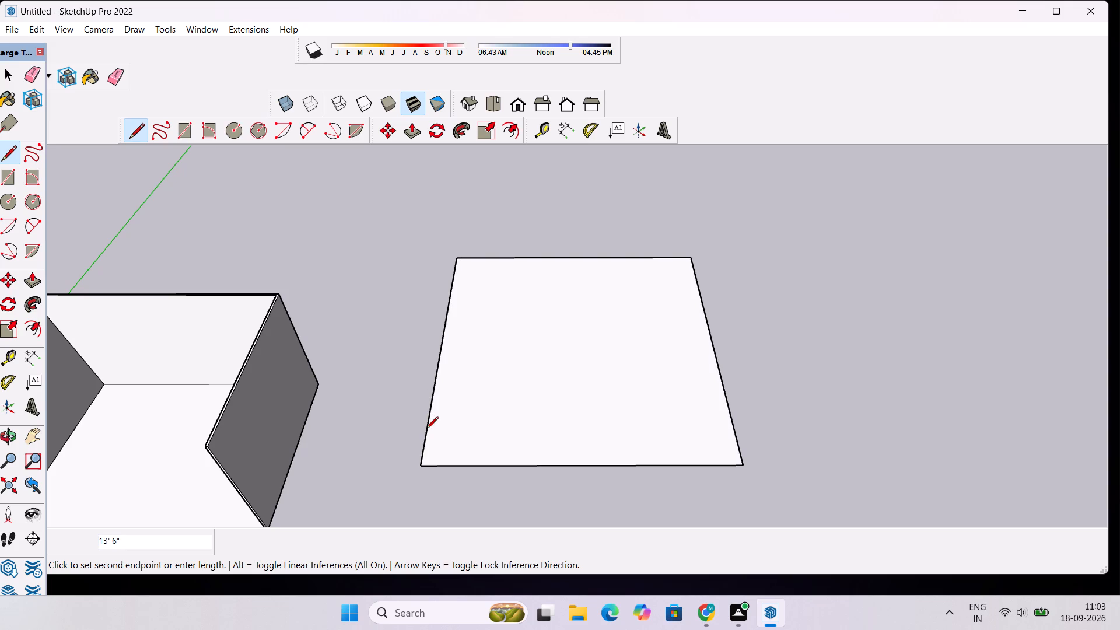
key(space)
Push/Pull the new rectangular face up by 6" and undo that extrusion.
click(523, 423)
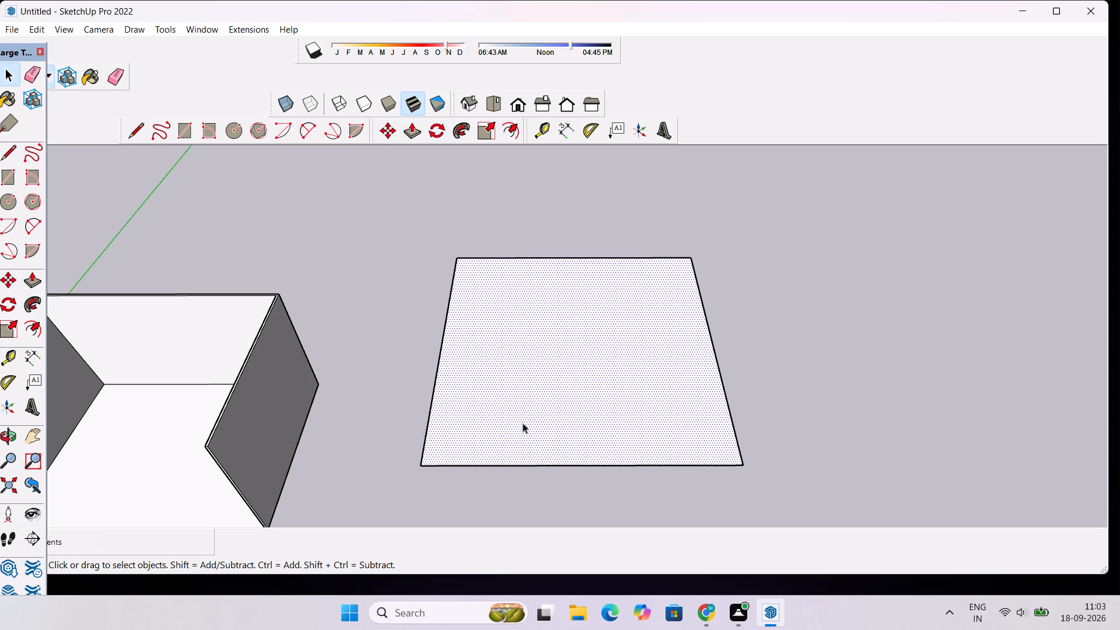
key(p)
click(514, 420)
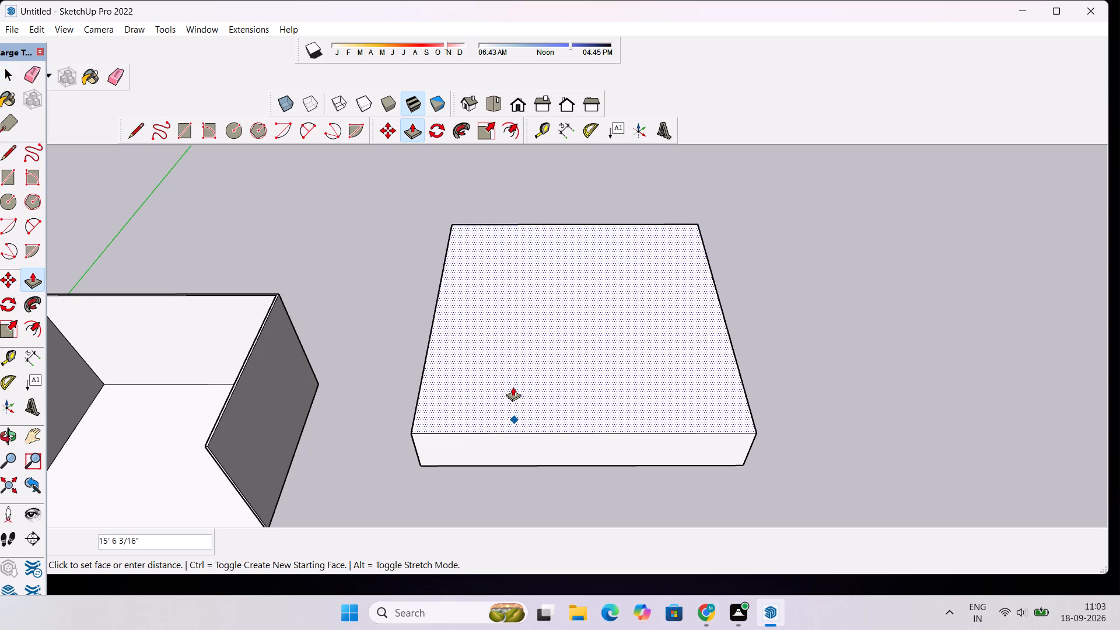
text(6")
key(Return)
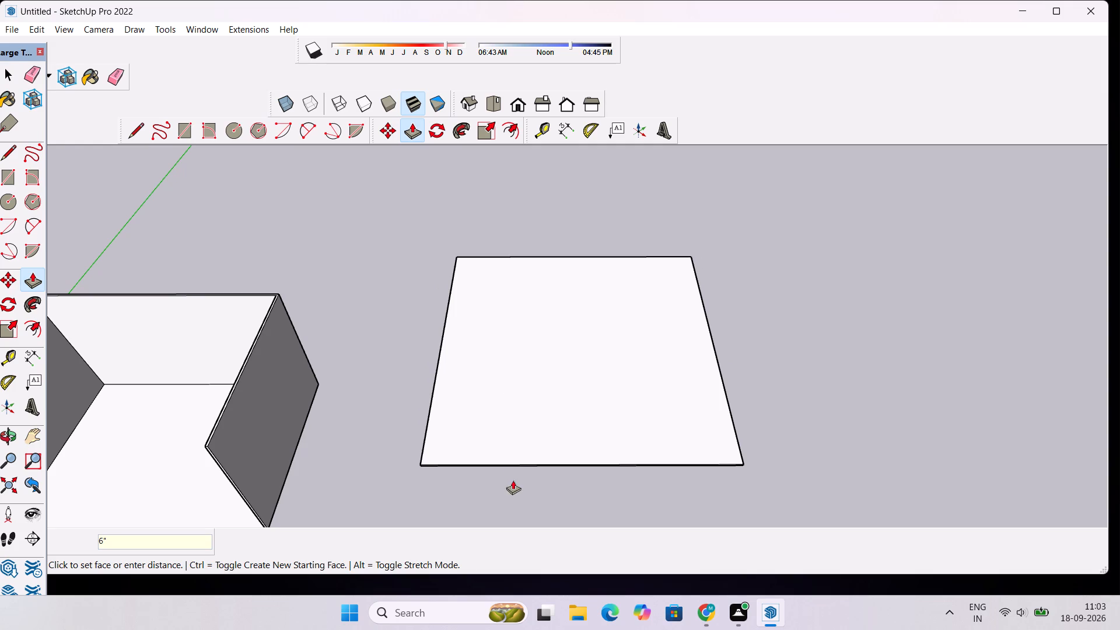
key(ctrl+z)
Push/Pull the rectangular face beside the building up by 1' to form a slab.
click(527, 447)
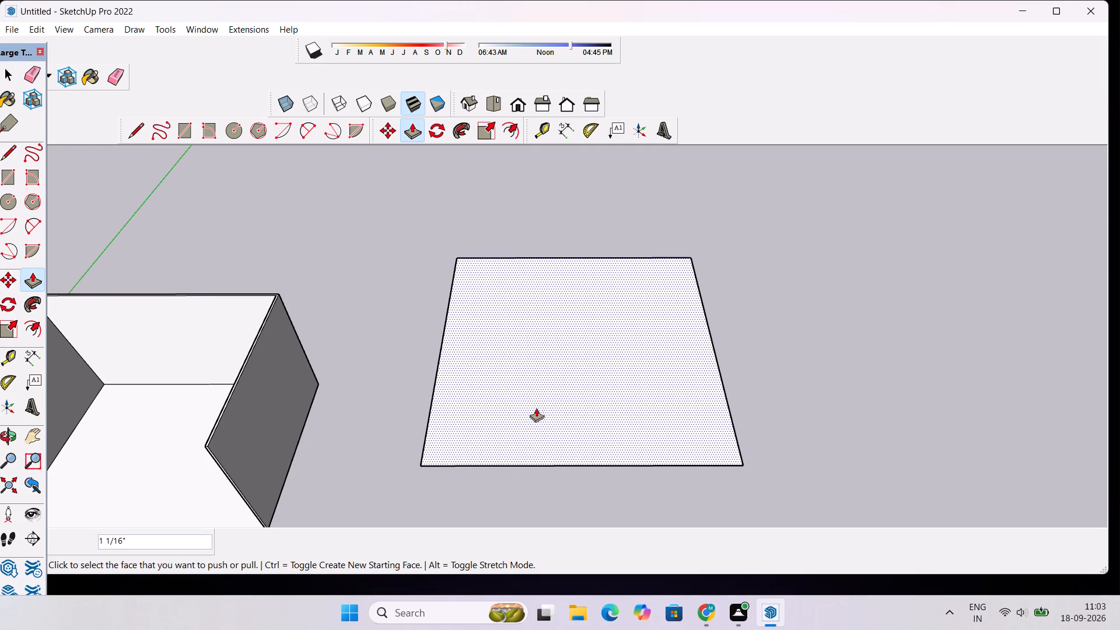
key(space)
click(537, 423)
key(p)
click(537, 423)
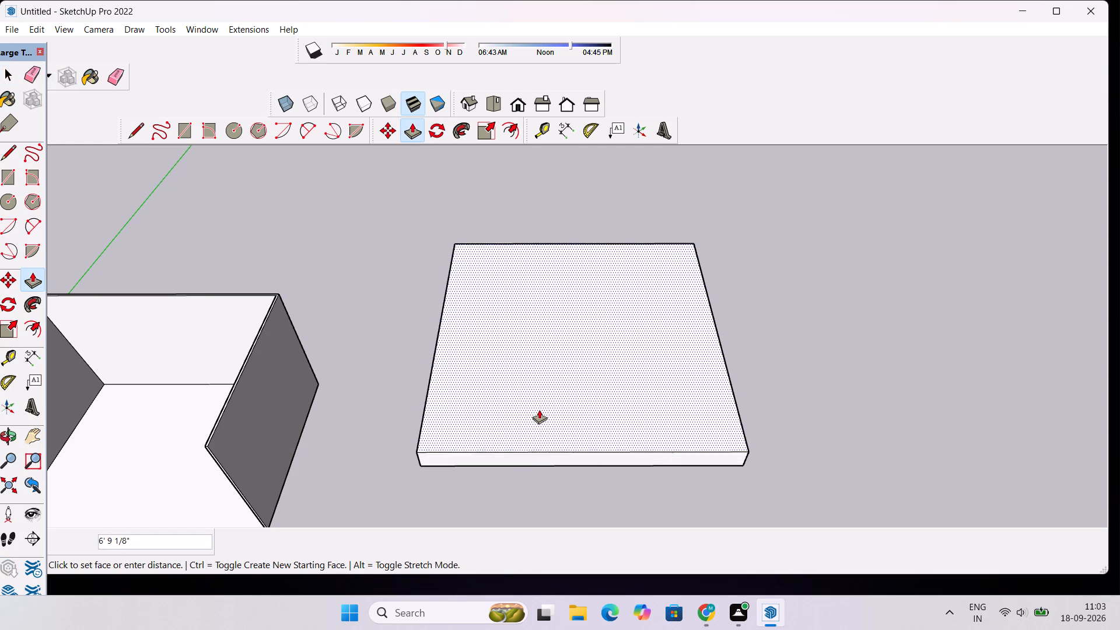
text(1')
key(Return)
Examine the new slab next to the walled building from low, oblique and overhead angles.
key(o)
scroll(550, 396, down, 5)
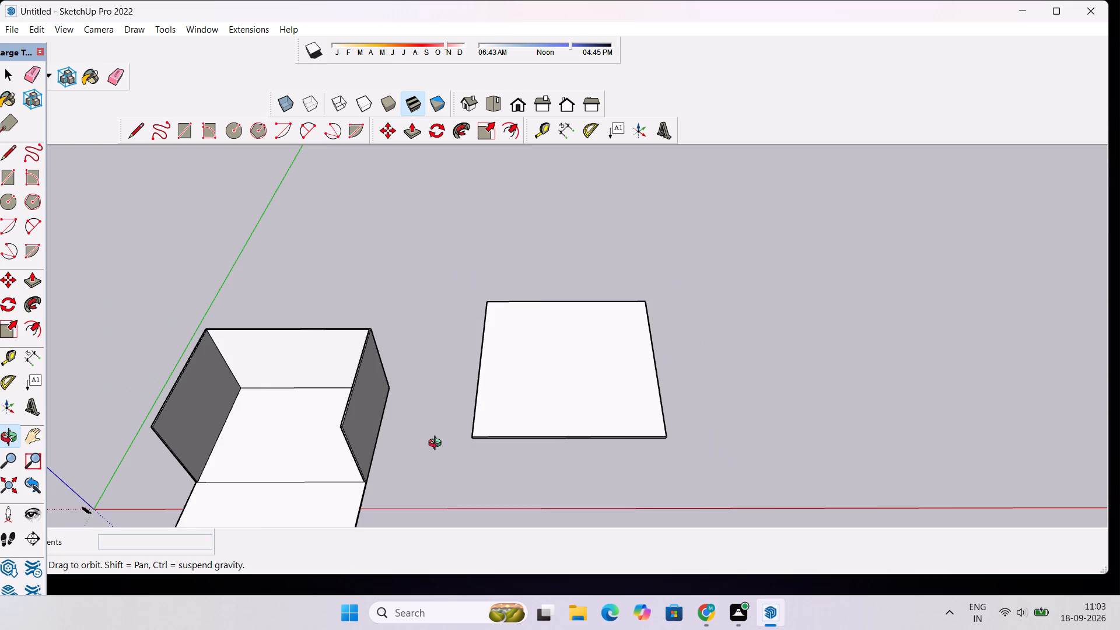
drag(437, 445, 478, 301)
scroll(485, 323, up, 4)
scroll(485, 323, down, 11)
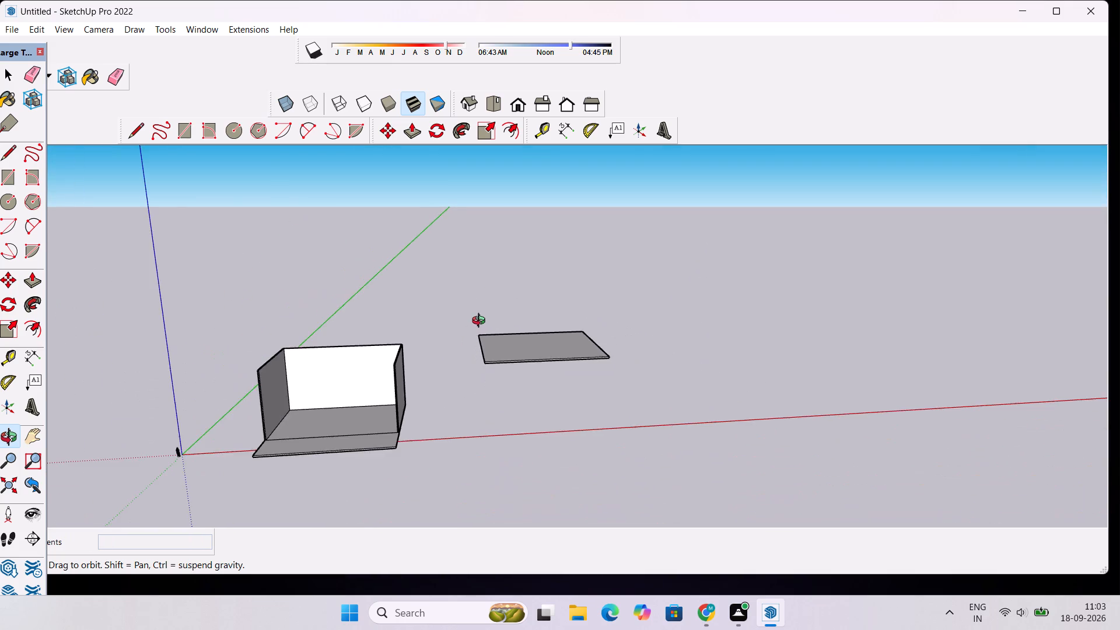
drag(480, 322, 436, 466)
scroll(431, 349, down, 6)
drag(425, 337, 557, 326)
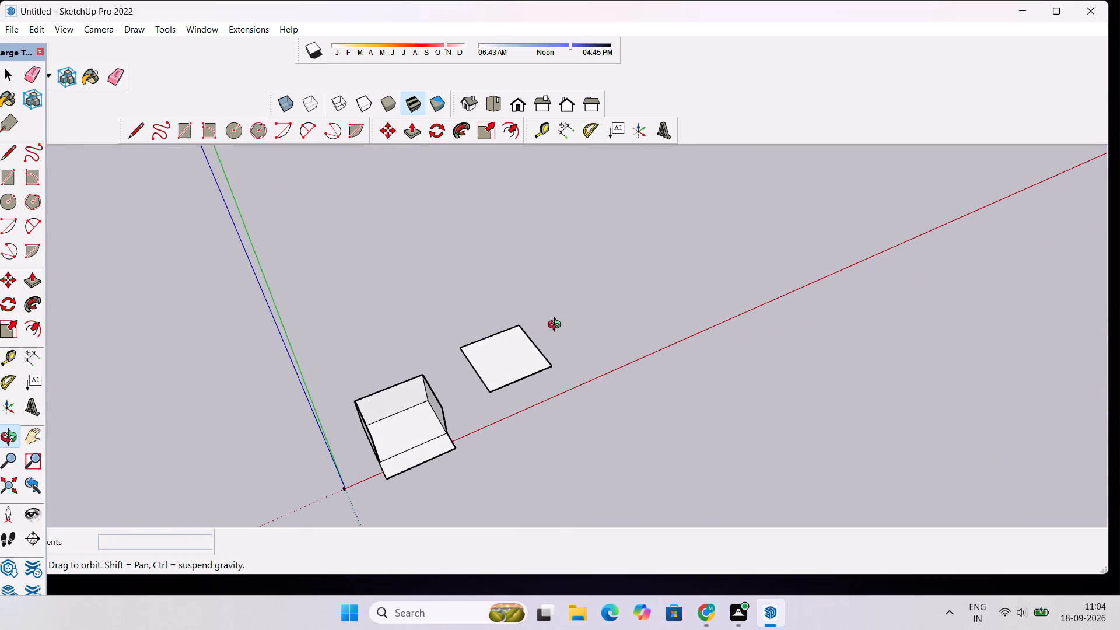
scroll(511, 331, down, 5)
drag(603, 352, 577, 365)
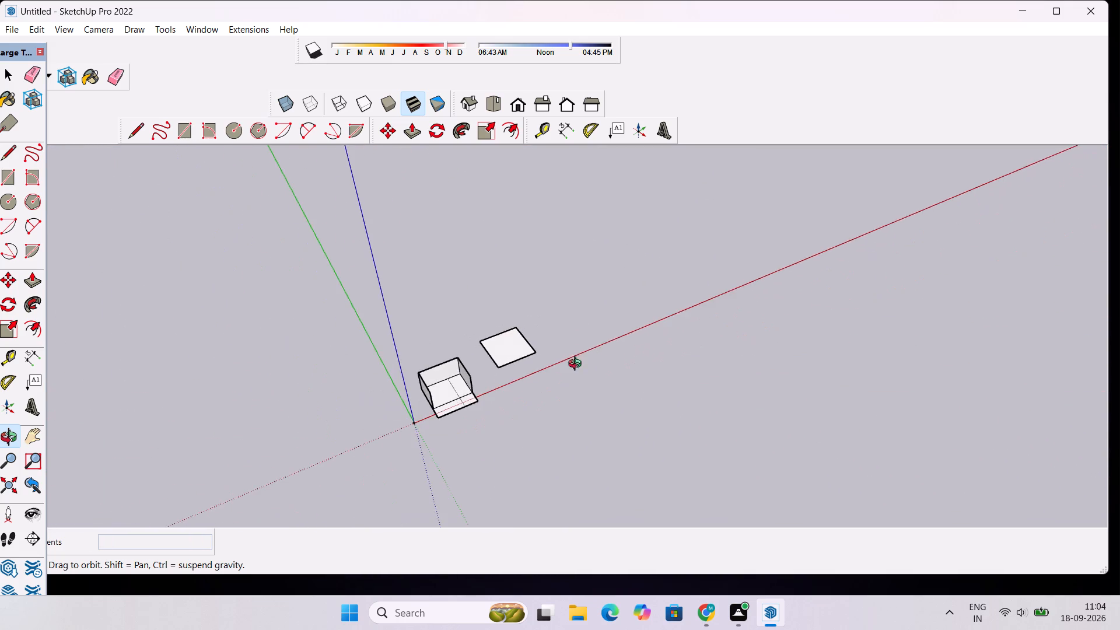
drag(577, 365, 352, 395)
scroll(435, 352, down, 1)
scroll(435, 352, up, 12)
drag(381, 349, 499, 398)
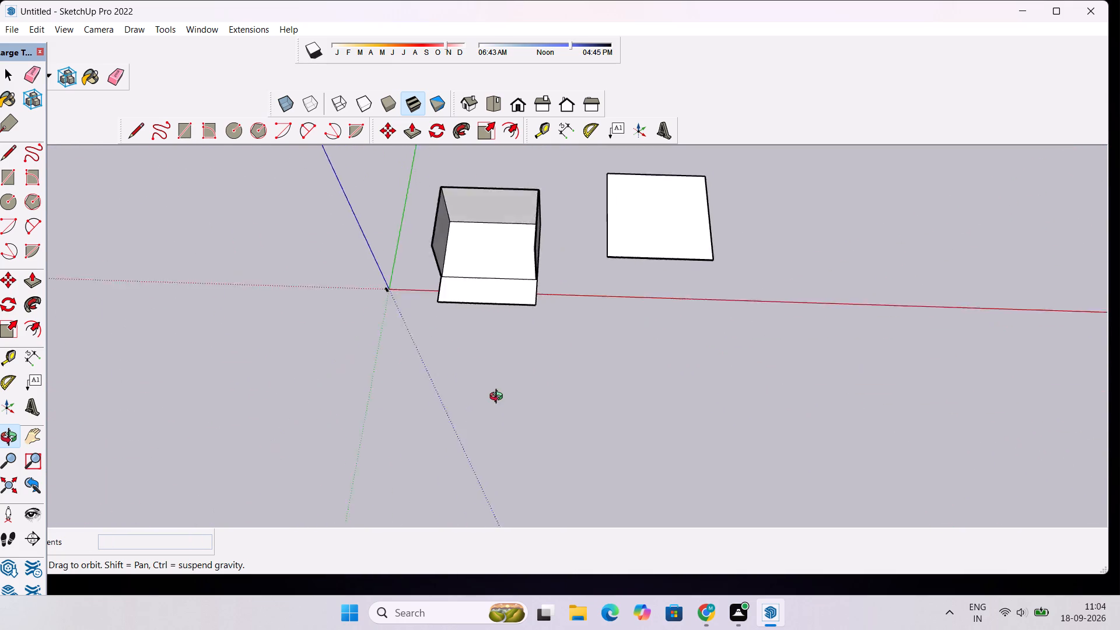
drag(499, 398, 550, 334)
scroll(554, 319, down, 6)
shift+drag(569, 313, 527, 429)
scroll(526, 424, up, 2)
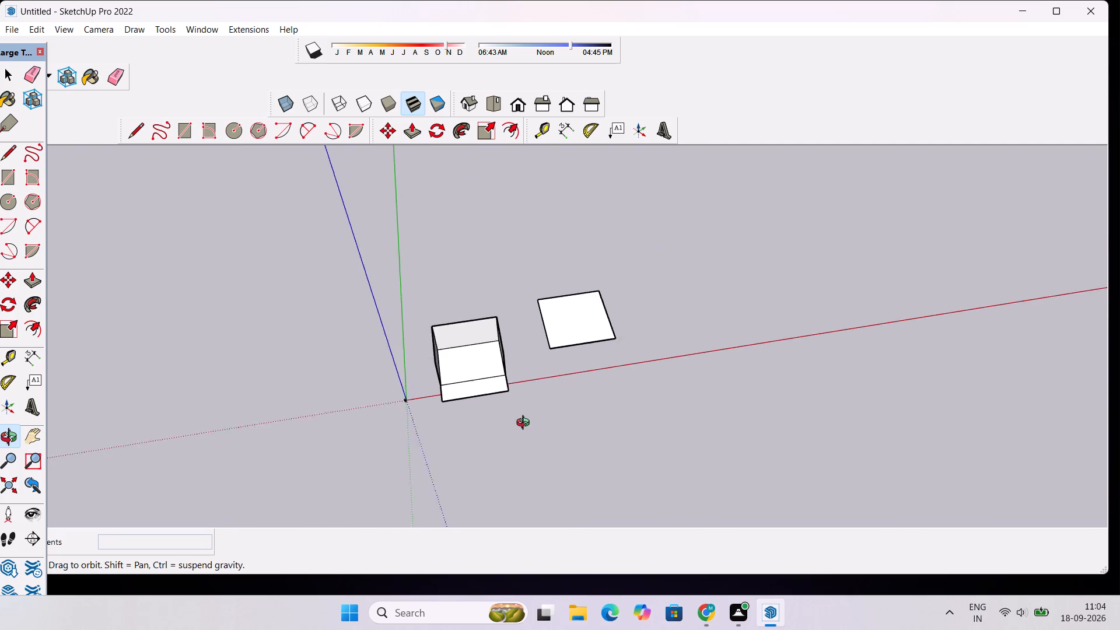
scroll(526, 424, up, 3)
drag(587, 368, 803, 424)
scroll(573, 379, up, 7)
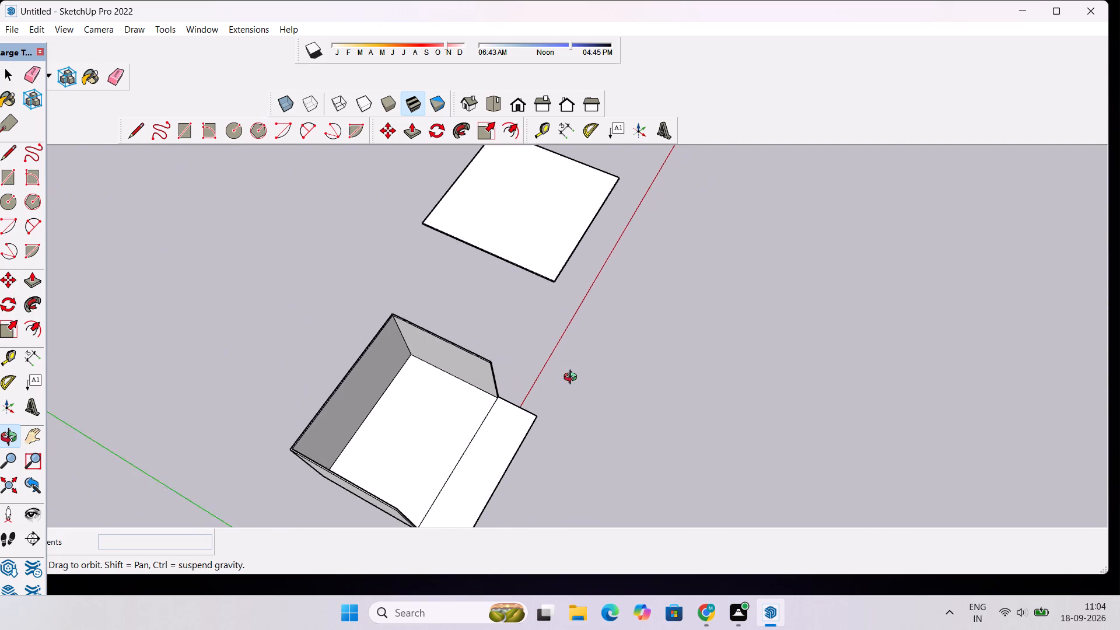
scroll(573, 379, up, 2)
drag(621, 367, 468, 387)
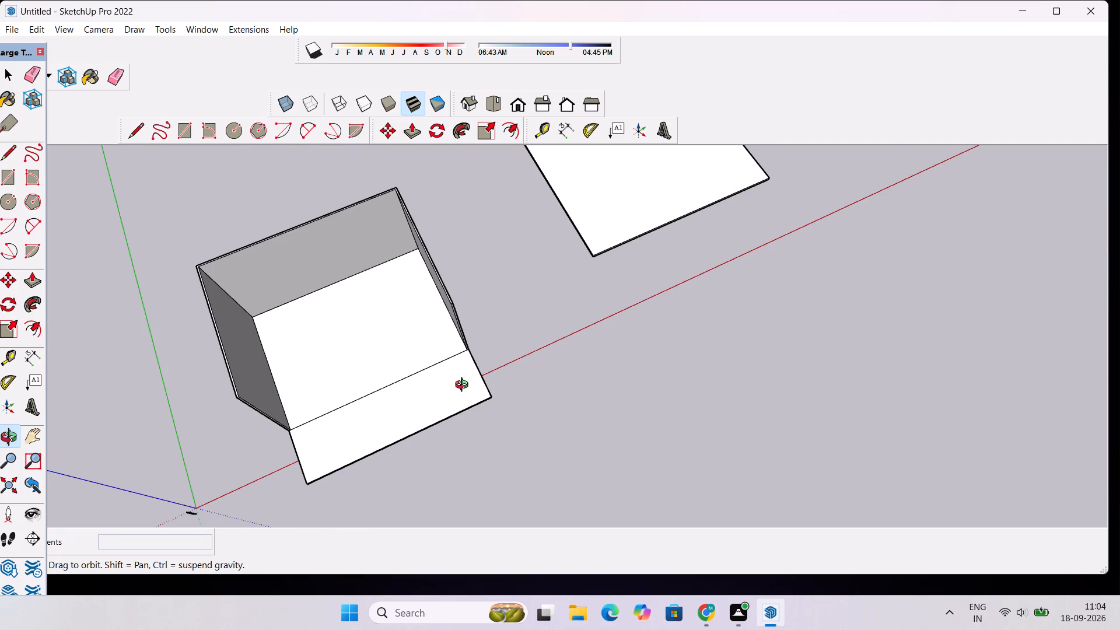
scroll(471, 377, down, 5)
shift+drag(481, 364, 496, 445)
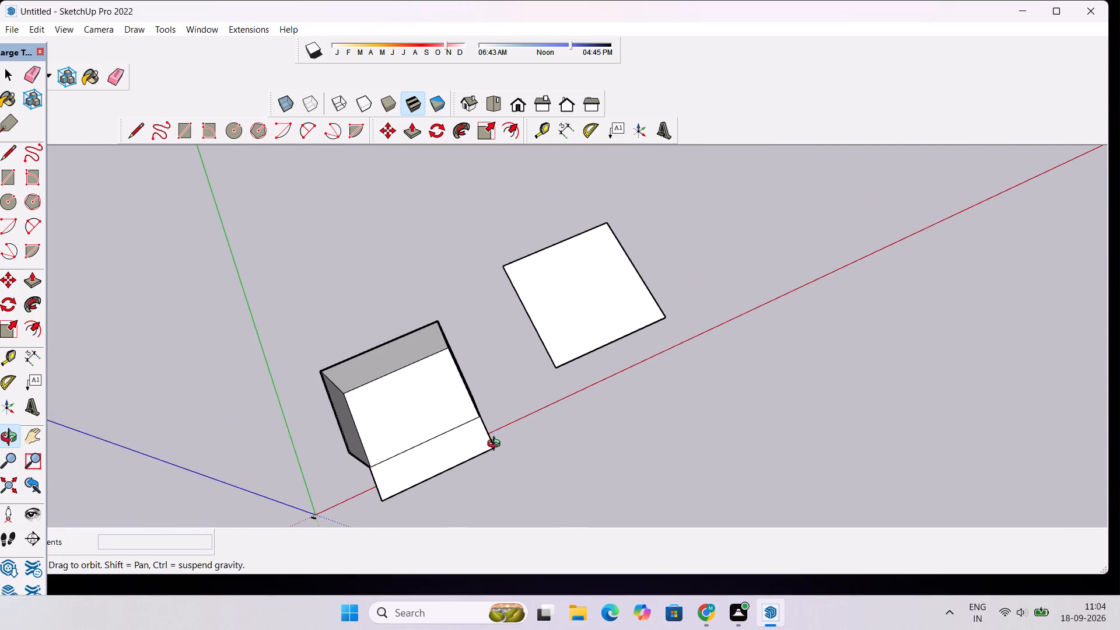
scroll(510, 357, up, 9)
drag(653, 413, 527, 422)
scroll(523, 388, down, 6)
shift+drag(525, 386, 540, 475)
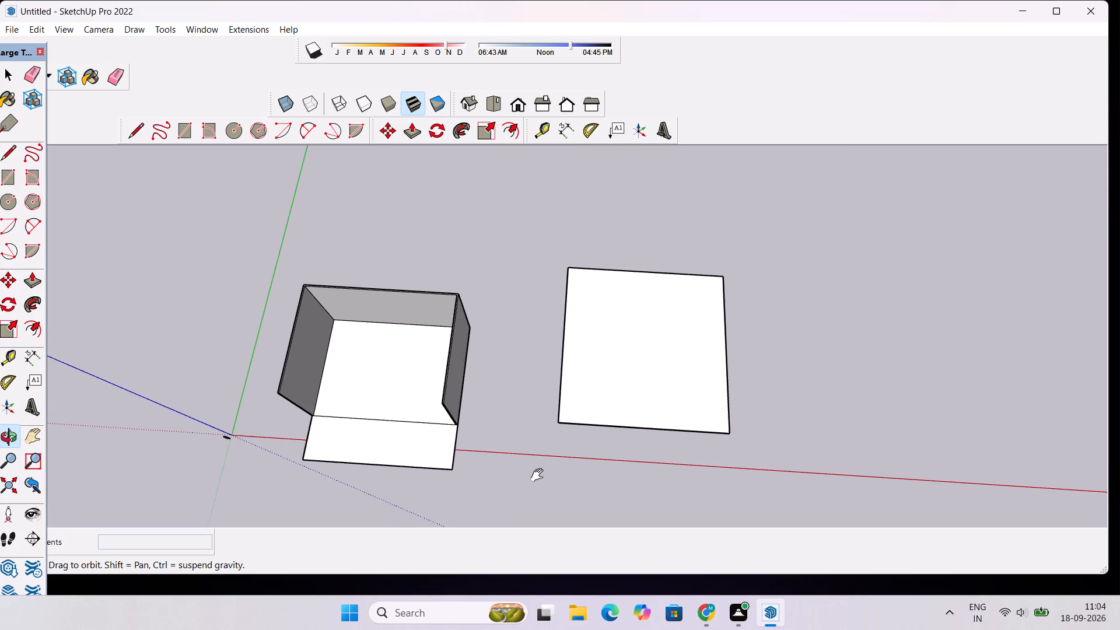
shift+drag(540, 475, 540, 480)
scroll(546, 449, up, 4)
drag(489, 447, 597, 384)
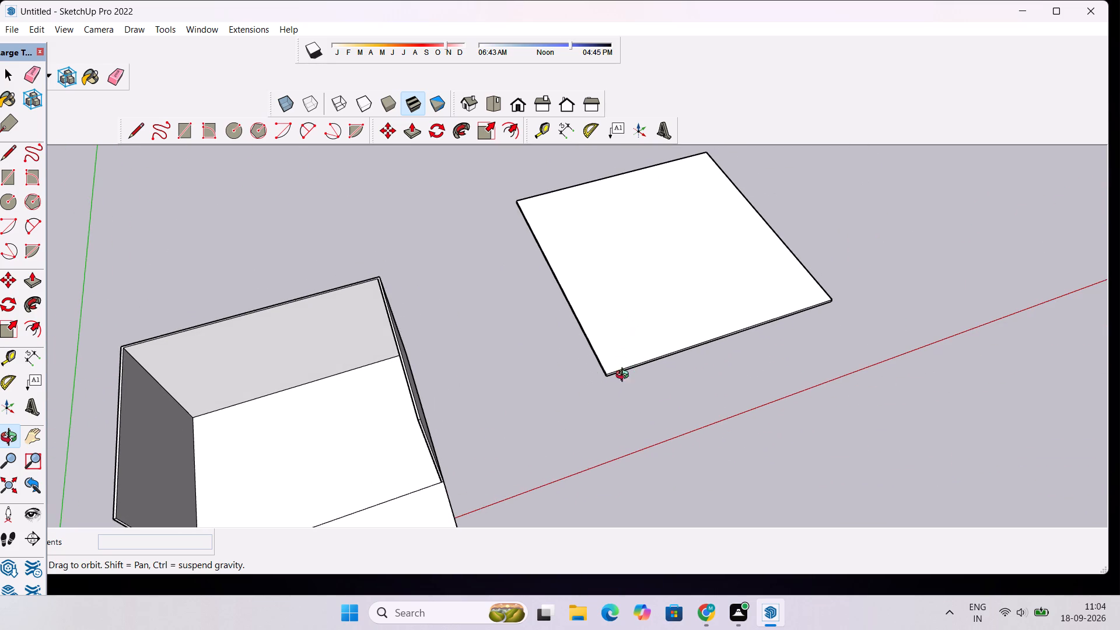
shift+drag(532, 392, 570, 361)
Select all connected geometry of the new slab beside the building and make it a group.
key(v)
key(space)
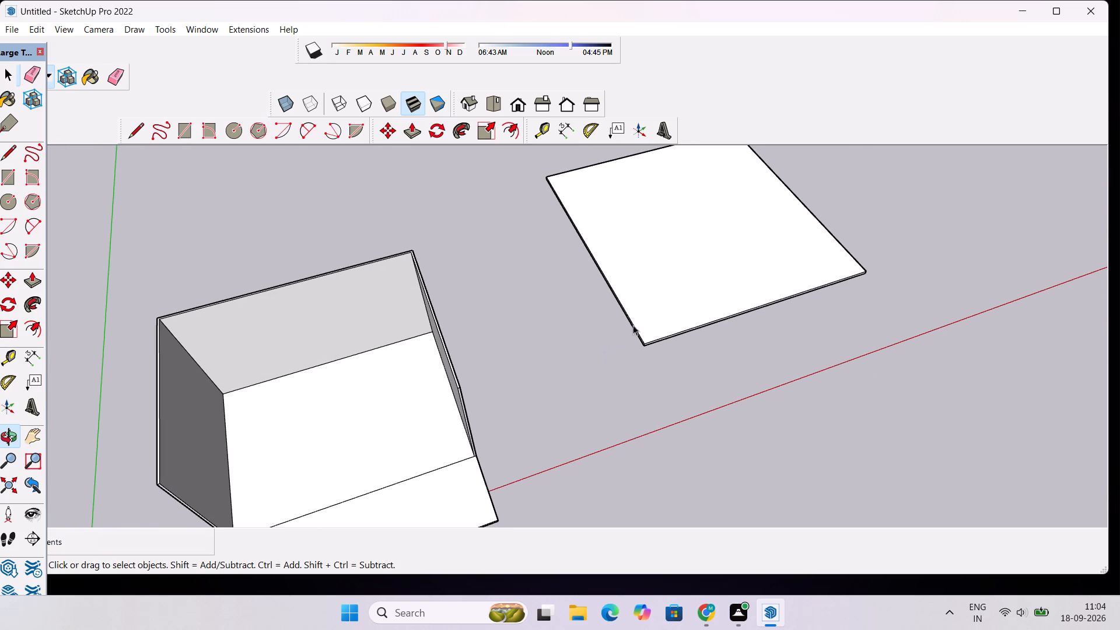
triple_click(645, 318)
right_click(645, 318)
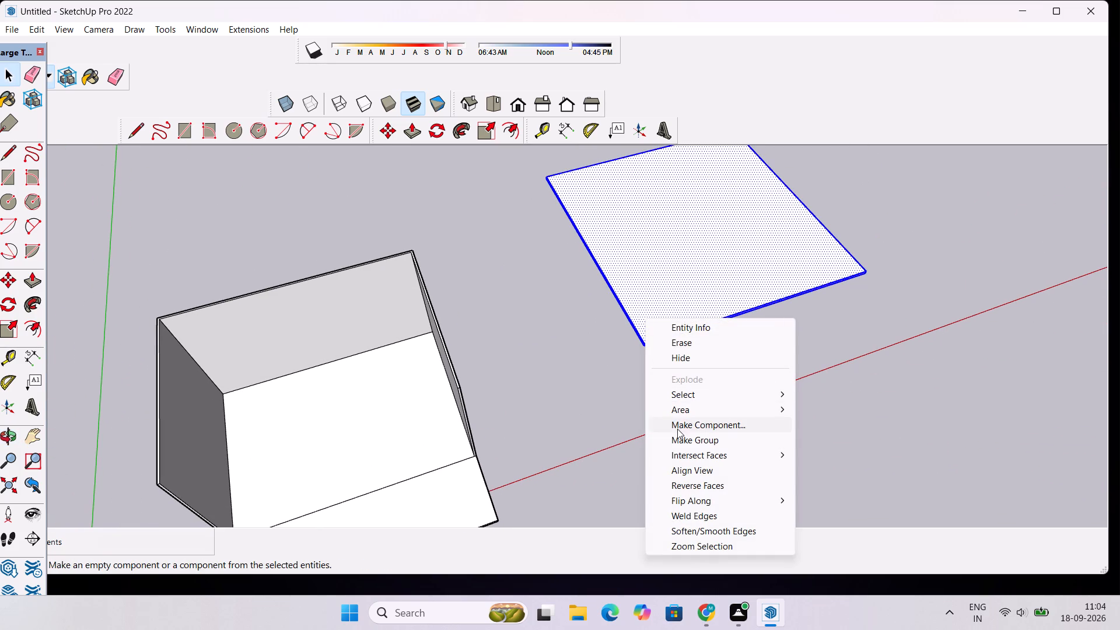
click(678, 435)
Copy the grouped slab by its corner onto the matching rear top corner of the building's walls as a roof.
key(m)
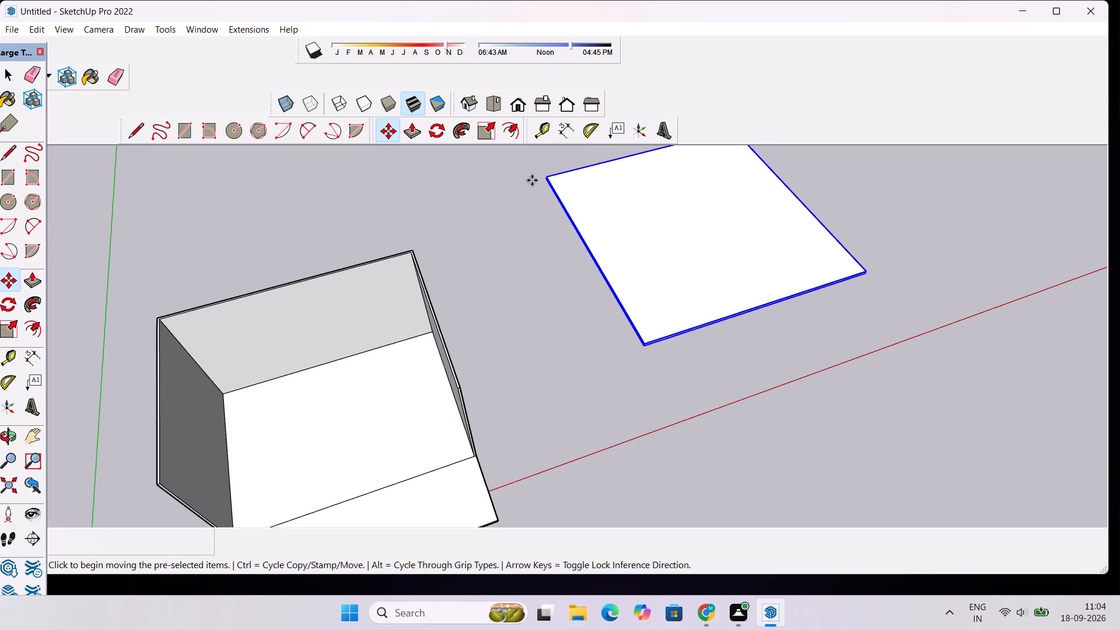
scroll(532, 180, up, 19)
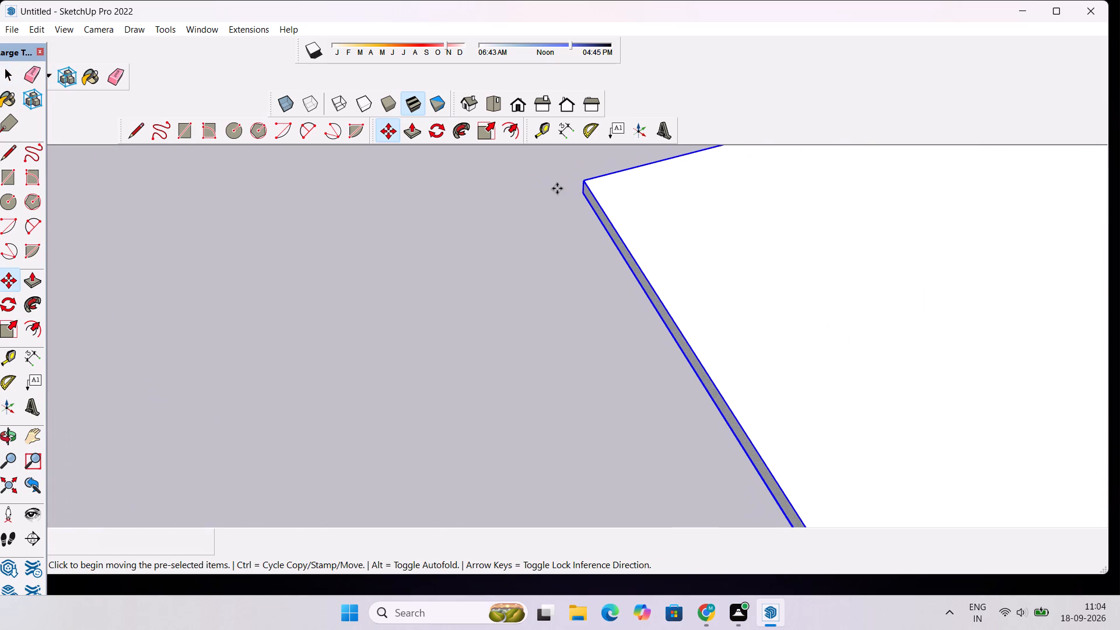
scroll(559, 188, up, 5)
click(619, 199)
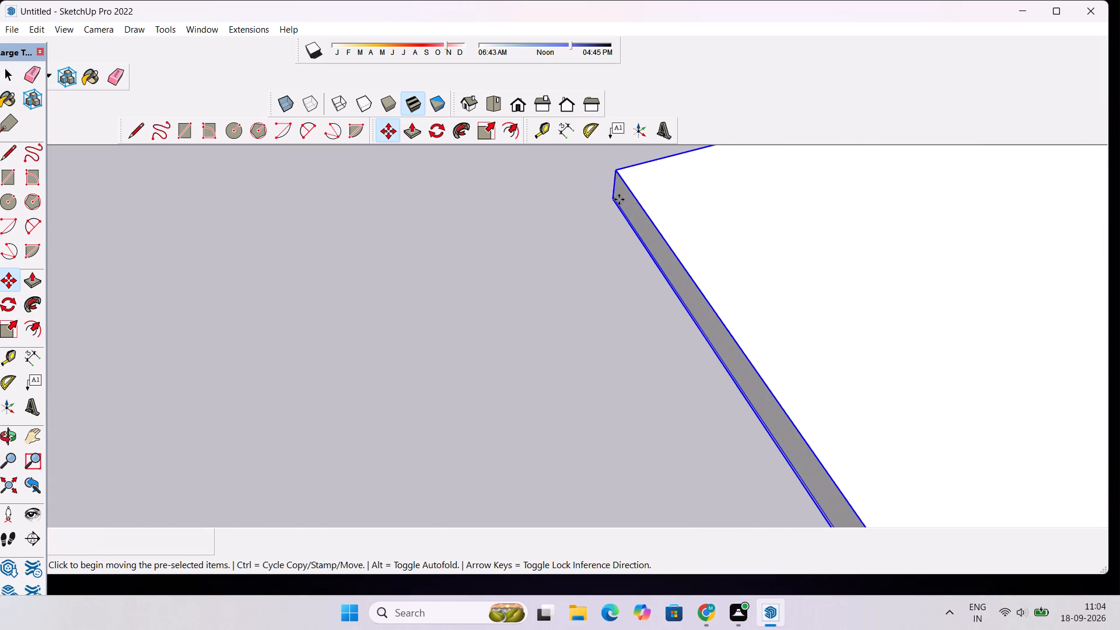
scroll(537, 199, down, 20)
scroll(537, 199, down, 4)
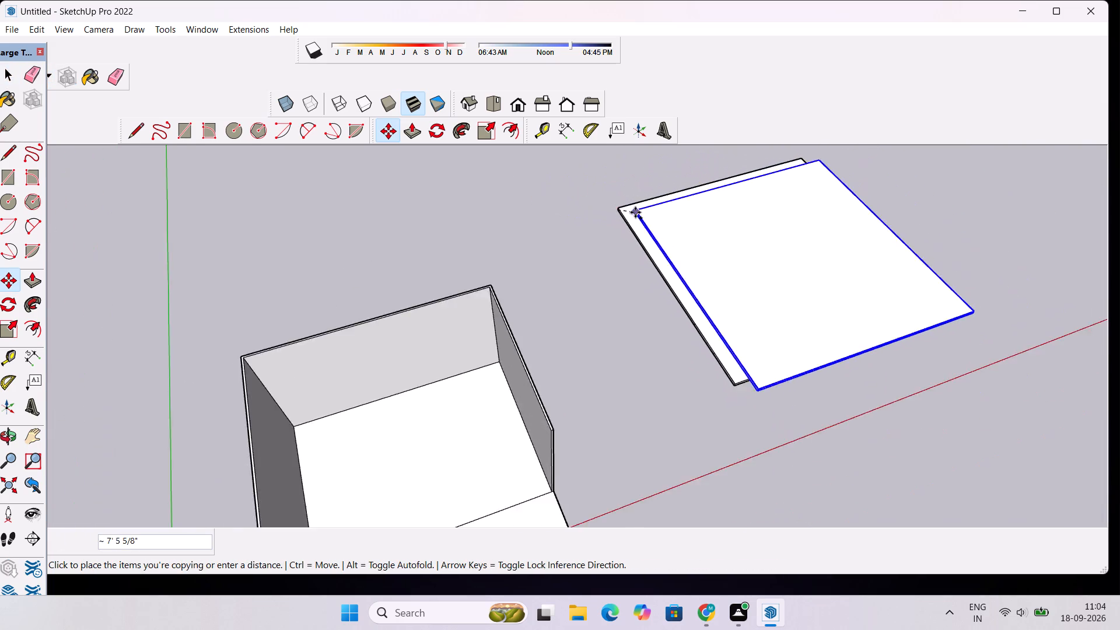
scroll(635, 212, down, 4)
scroll(405, 282, up, 5)
scroll(324, 321, up, 8)
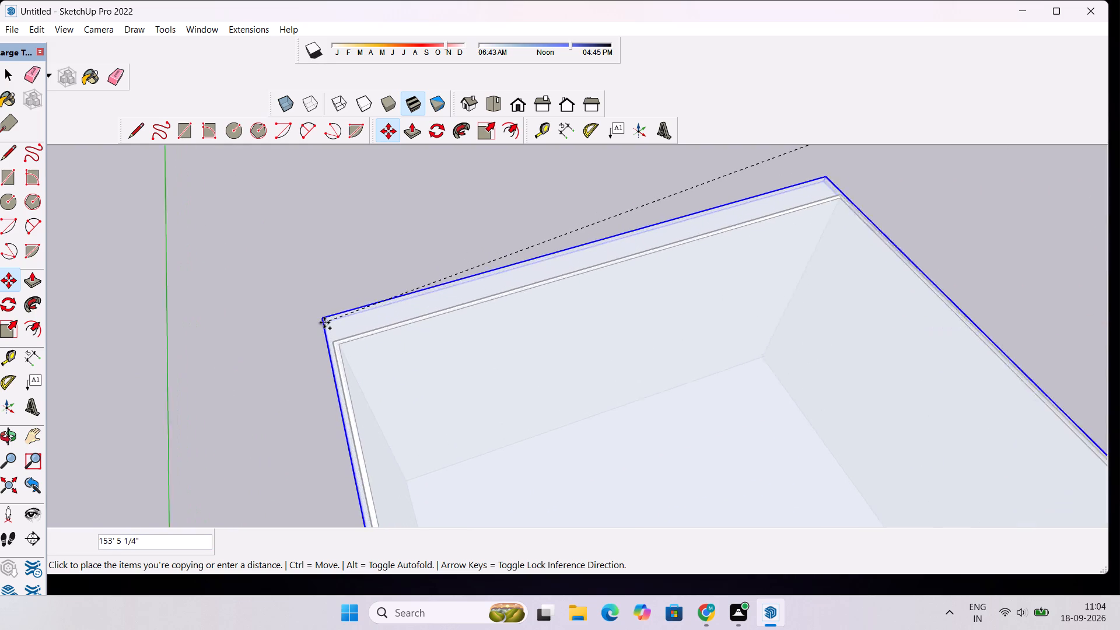
scroll(324, 323, up, 10)
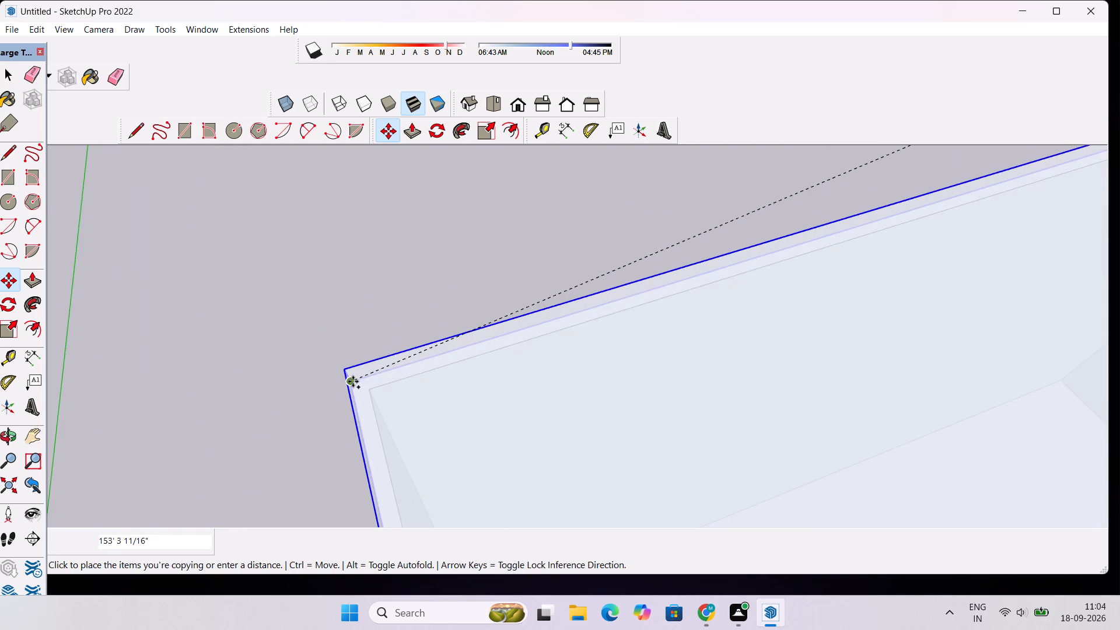
click(353, 381)
scroll(292, 291, down, 20)
scroll(292, 291, down, 7)
key(space)
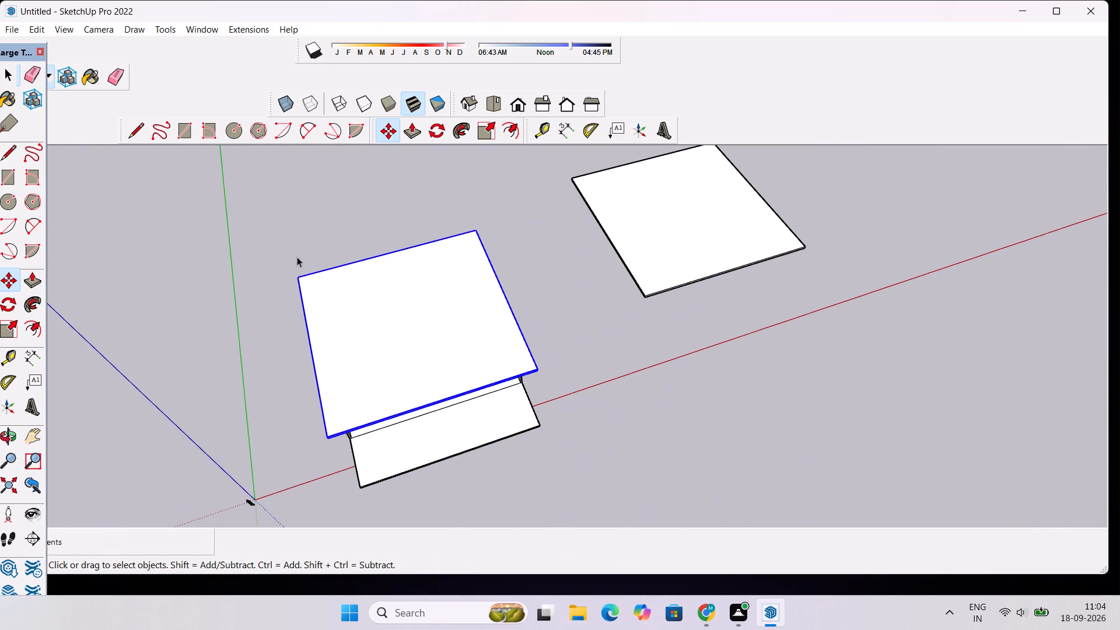
Explode the copied roof slab group on top of the walls and clear the selection.
text(o)
scroll(297, 257, down, 6)
drag(260, 352, 399, 167)
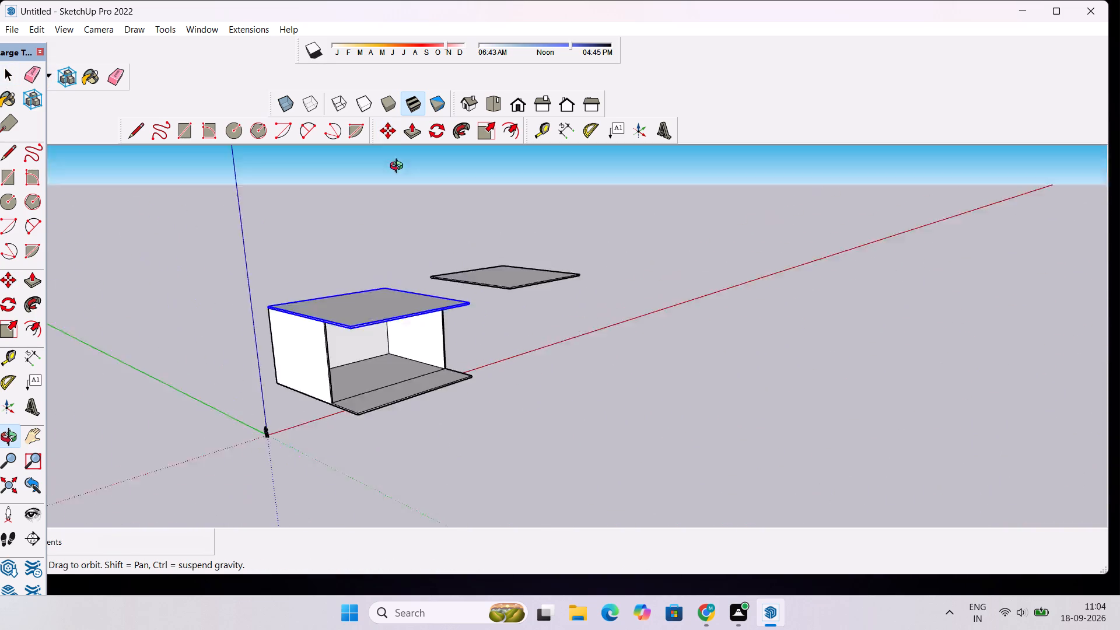
drag(399, 167, 412, 144)
drag(352, 292, 233, 396)
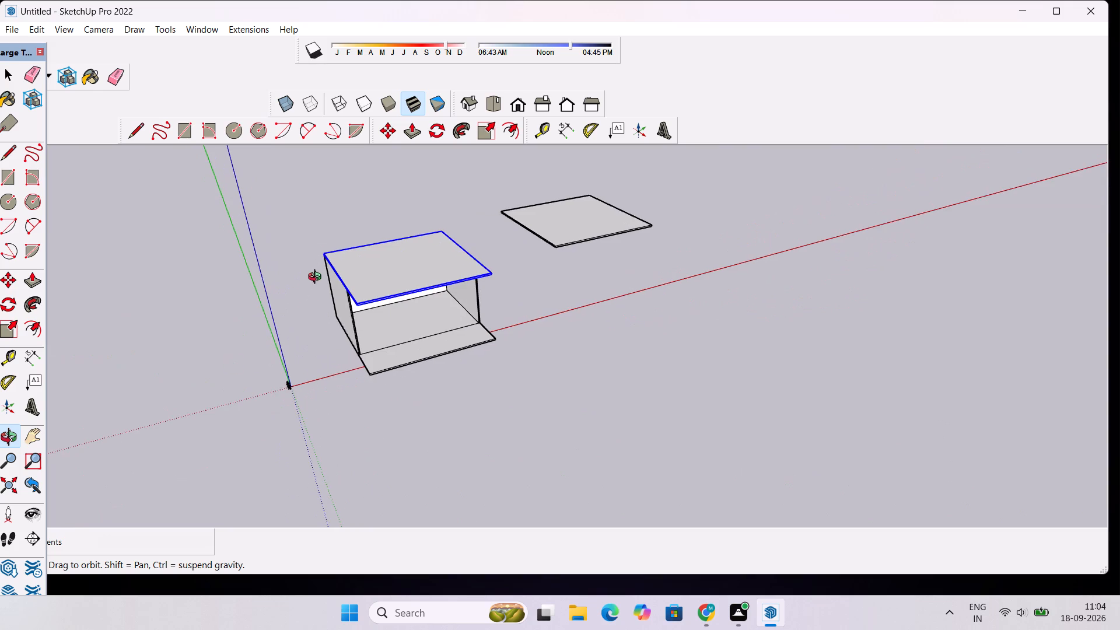
scroll(317, 278, up, 3)
shift+drag(323, 273, 341, 338)
scroll(341, 338, up, 4)
drag(405, 360, 378, 353)
shift+scroll(384, 349, up, 2)
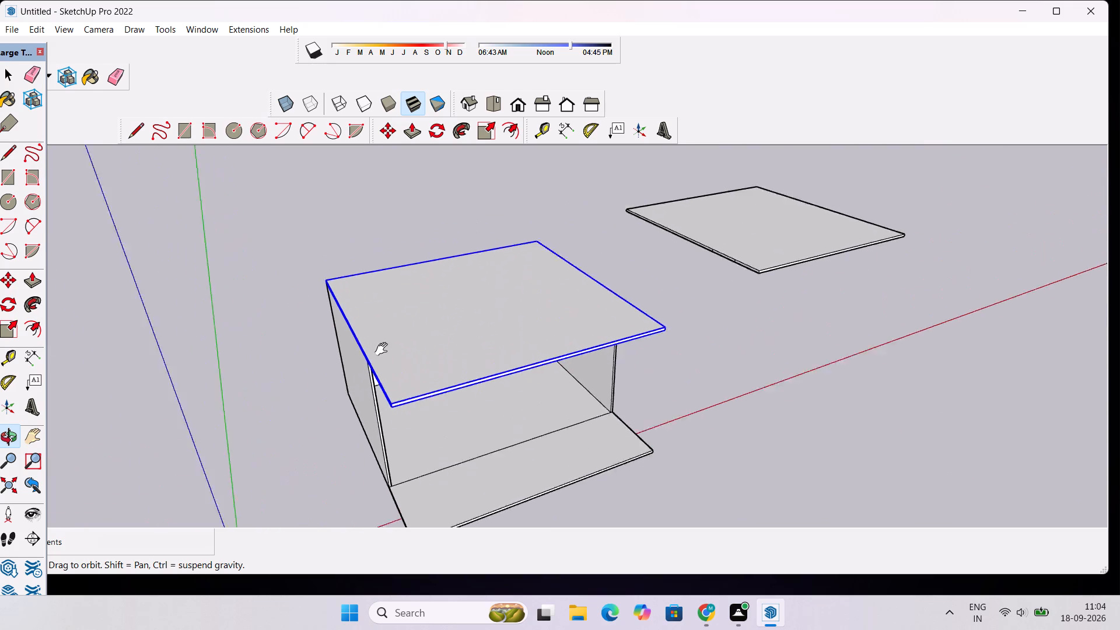
shift+scroll(384, 349, up, 3)
shift+drag(448, 367, 421, 361)
key(space)
right_click(412, 340)
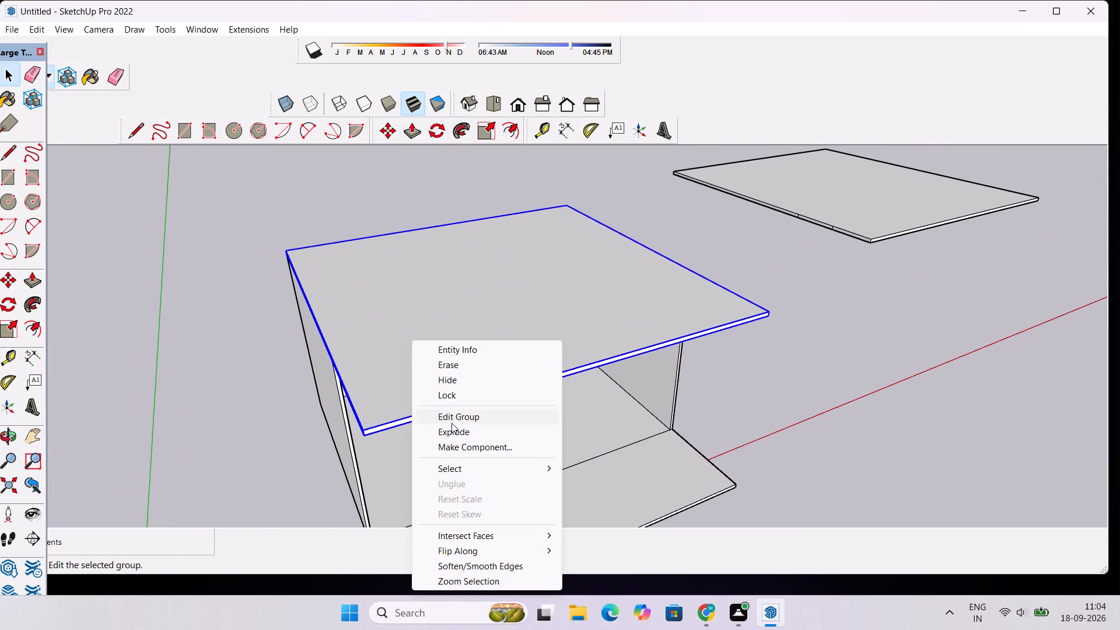
click(452, 427)
click(299, 348)
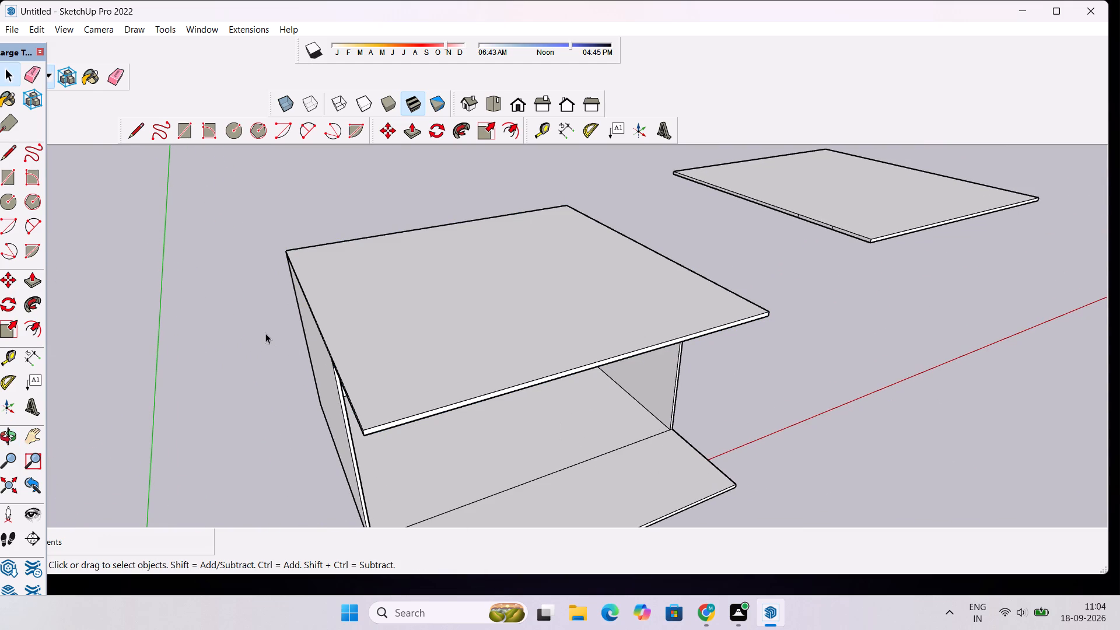
Examine the roof slab on the building and the separate slab beside it from oblique, side and overhead angles.
key(o)
drag(481, 351, 247, 224)
scroll(247, 224, down, 7)
drag(258, 246, 506, 395)
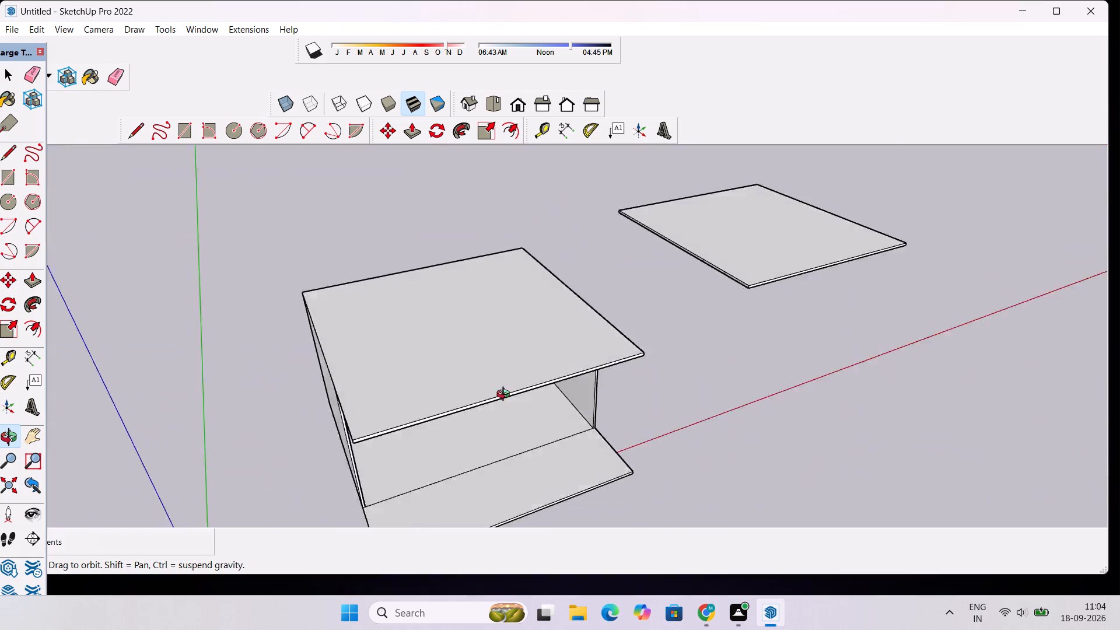
drag(506, 395, 816, 396)
scroll(580, 305, down, 6)
shift+drag(694, 313, 521, 339)
scroll(479, 352, up, 2)
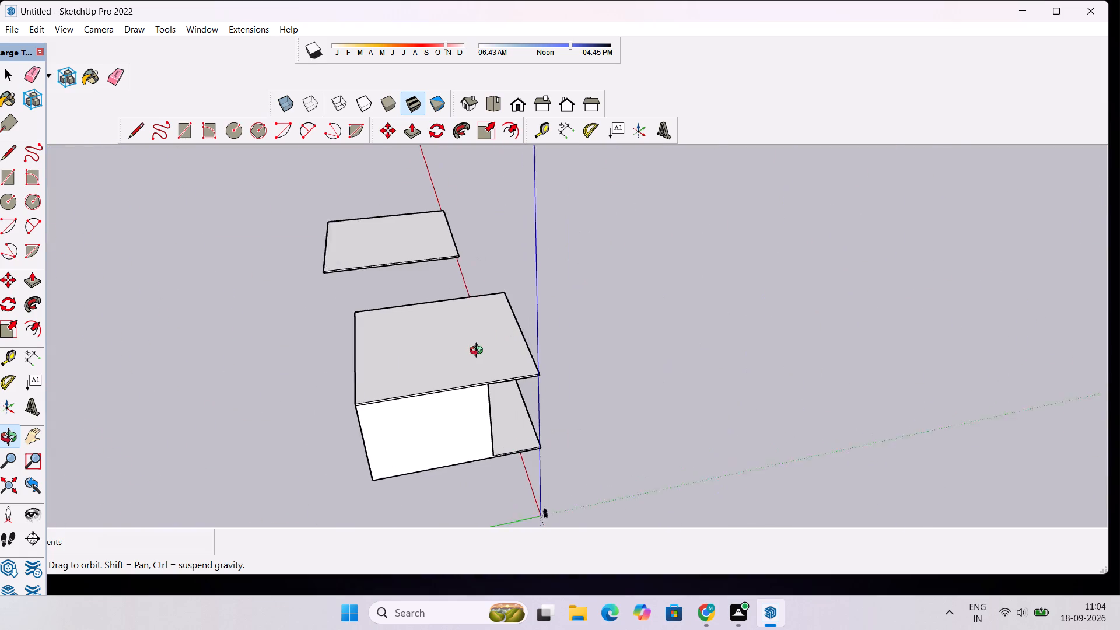
scroll(479, 352, up, 2)
drag(572, 337, 267, 348)
scroll(506, 290, up, 4)
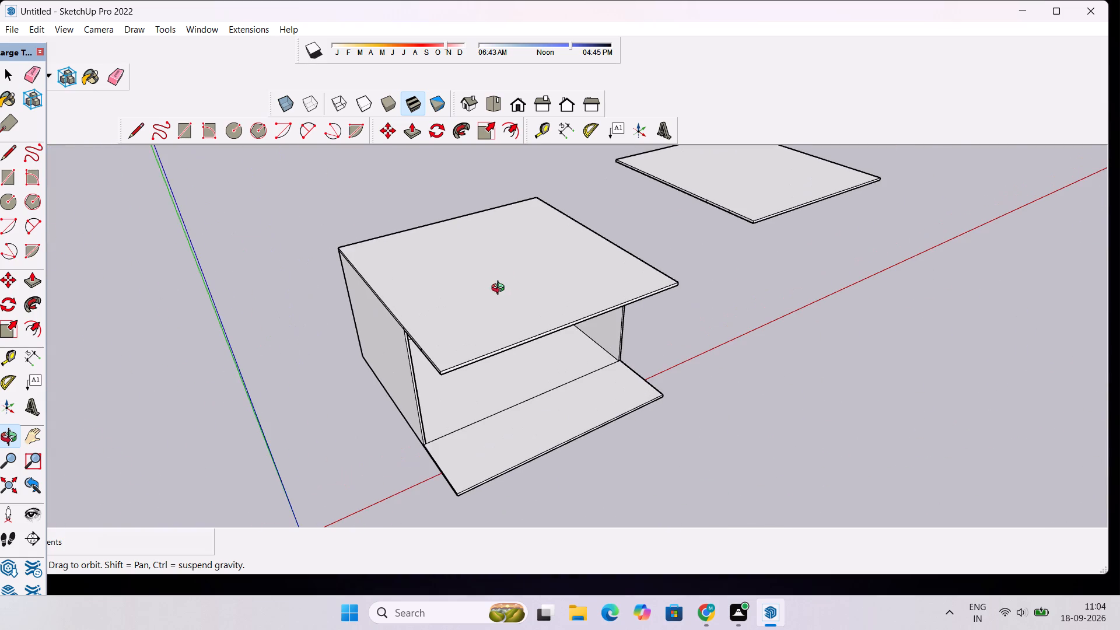
drag(586, 281, 436, 323)
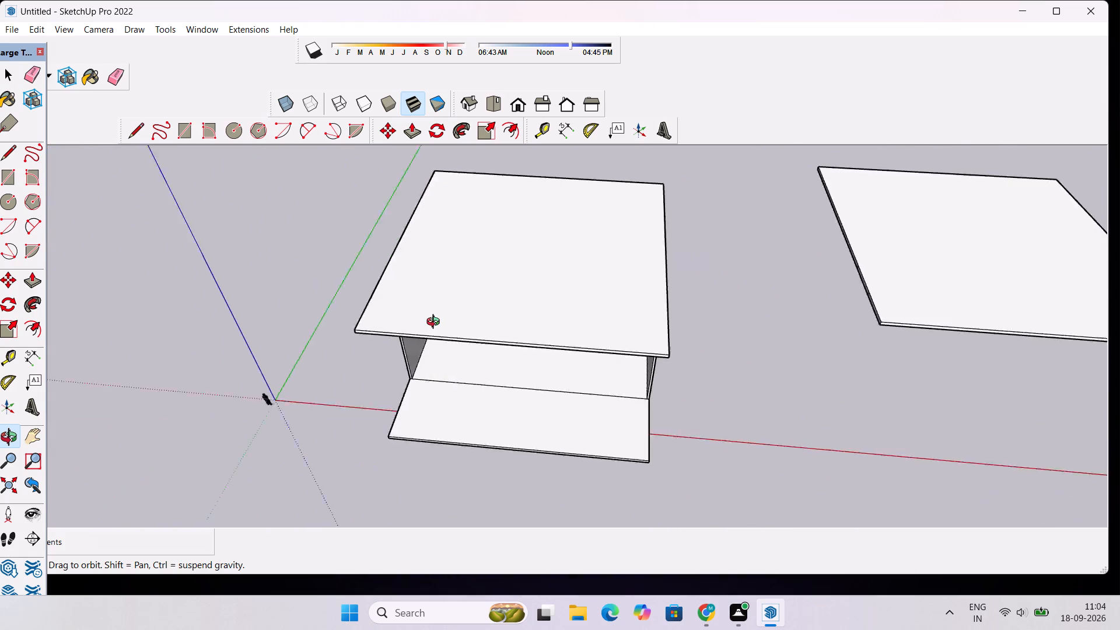
drag(436, 323, 472, 319)
scroll(480, 307, down, 3)
drag(406, 307, 595, 292)
scroll(603, 289, down, 4)
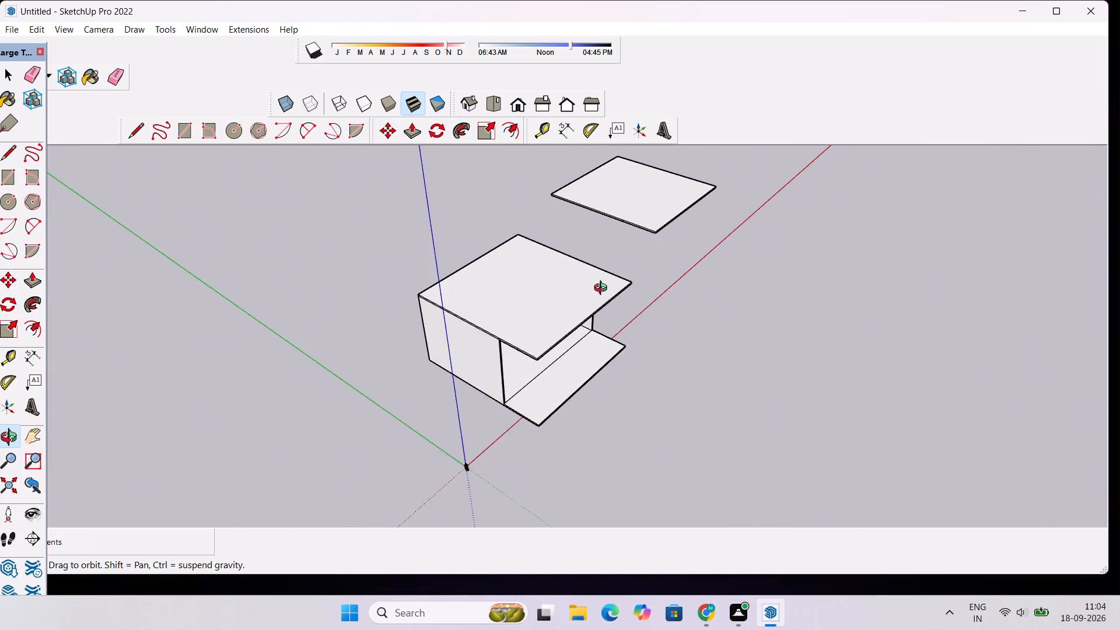
scroll(603, 289, up, 4)
shift+drag(604, 289, 554, 293)
scroll(545, 290, down, 3)
drag(592, 298, 473, 318)
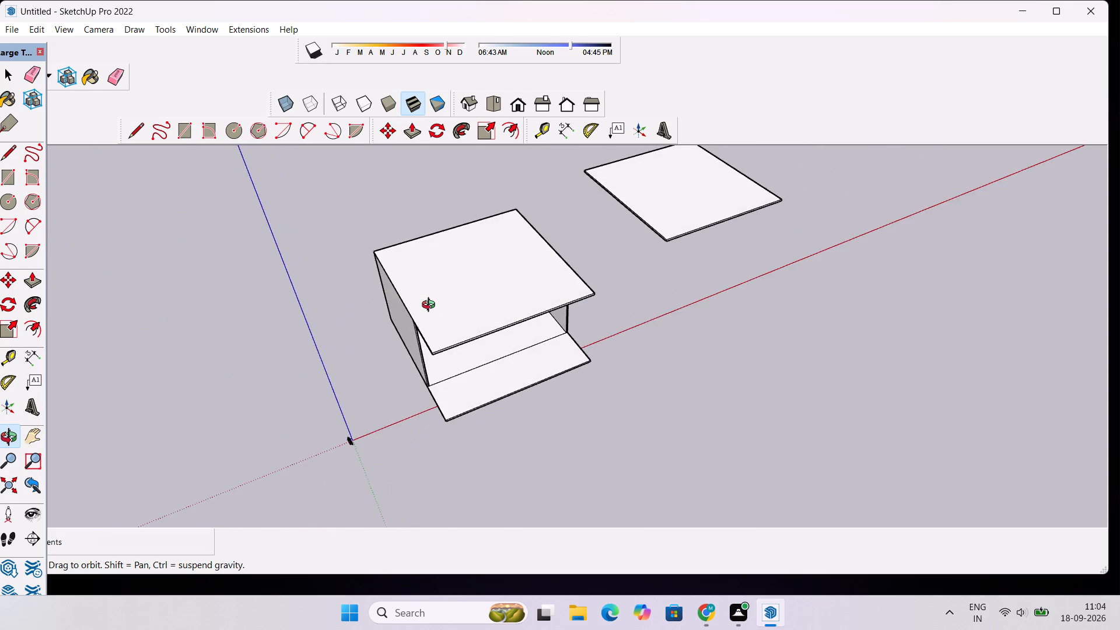
scroll(443, 290, up, 8)
drag(517, 298, 456, 311)
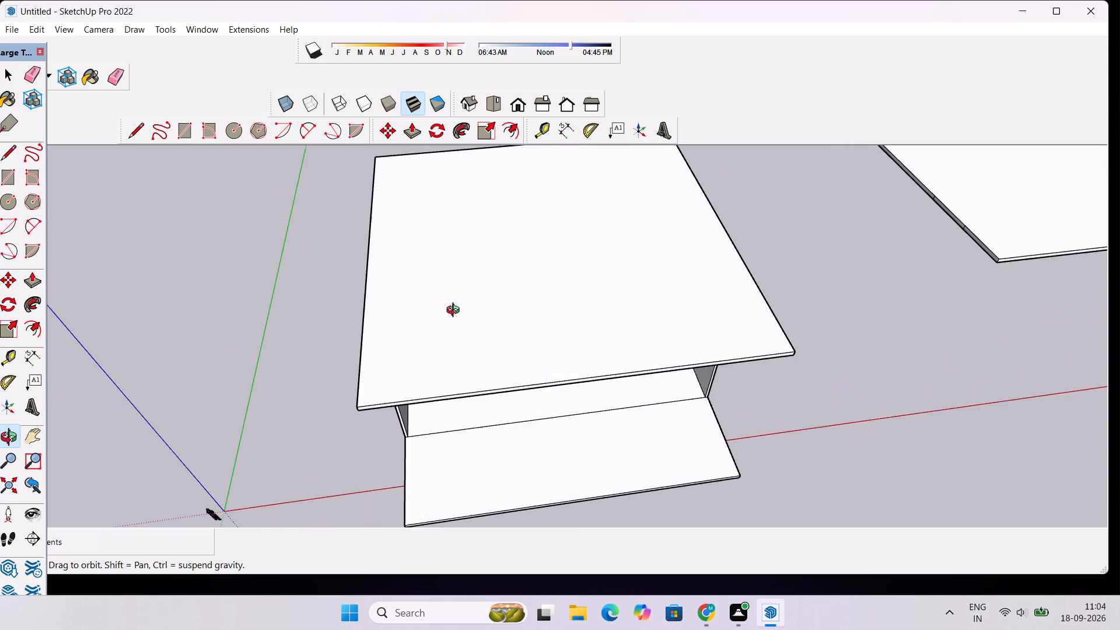
drag(456, 311, 442, 310)
scroll(431, 296, down, 5)
drag(354, 303, 584, 304)
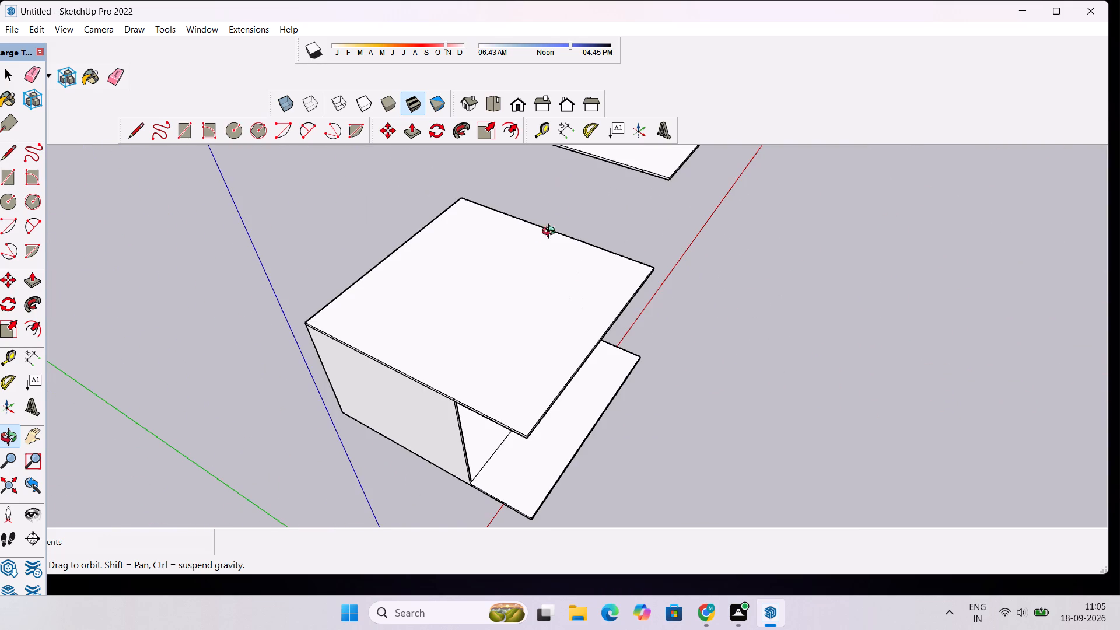
scroll(510, 291, down, 4)
drag(628, 319, 422, 360)
scroll(470, 283, up, 3)
drag(534, 284, 461, 300)
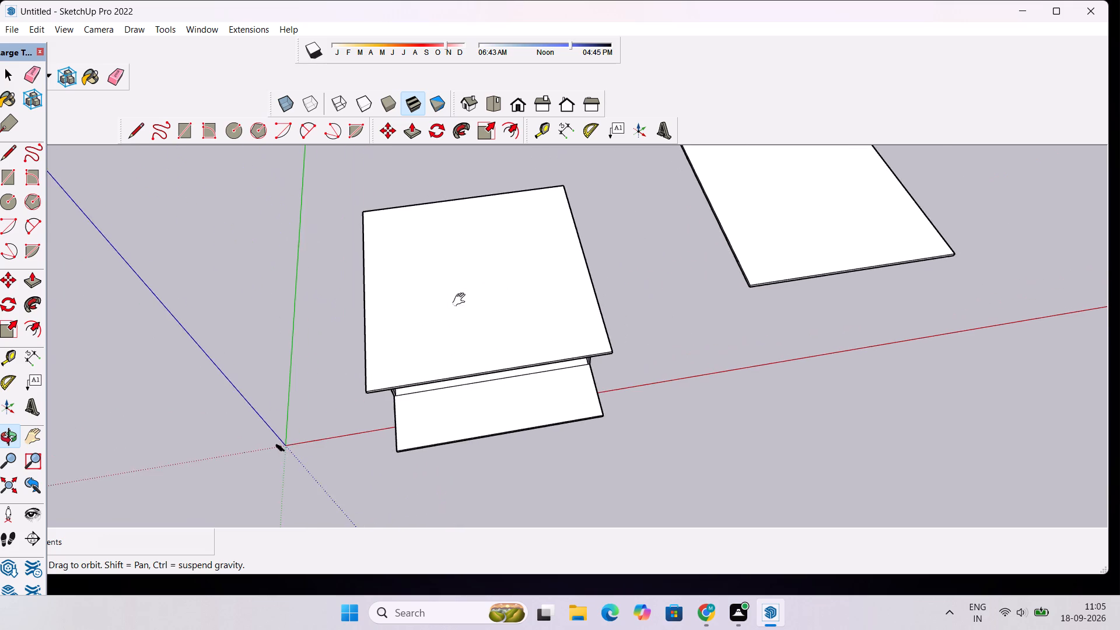
scroll(458, 297, up, 4)
shift+drag(461, 282, 391, 315)
scroll(391, 315, down, 3)
shift+drag(405, 300, 384, 337)
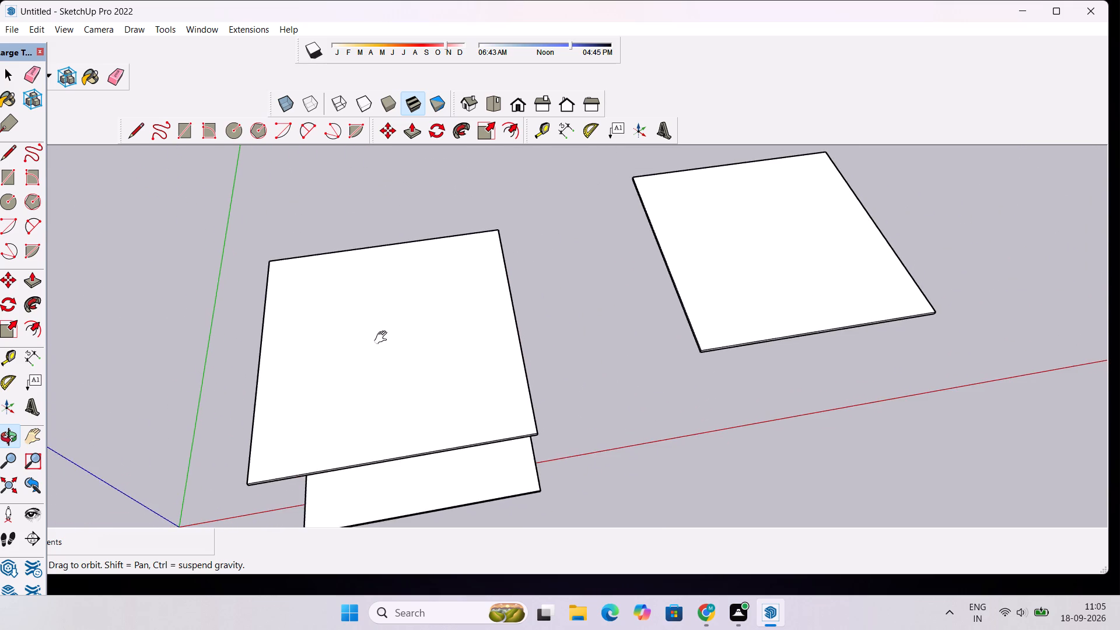
shift+scroll(383, 338, up, 1)
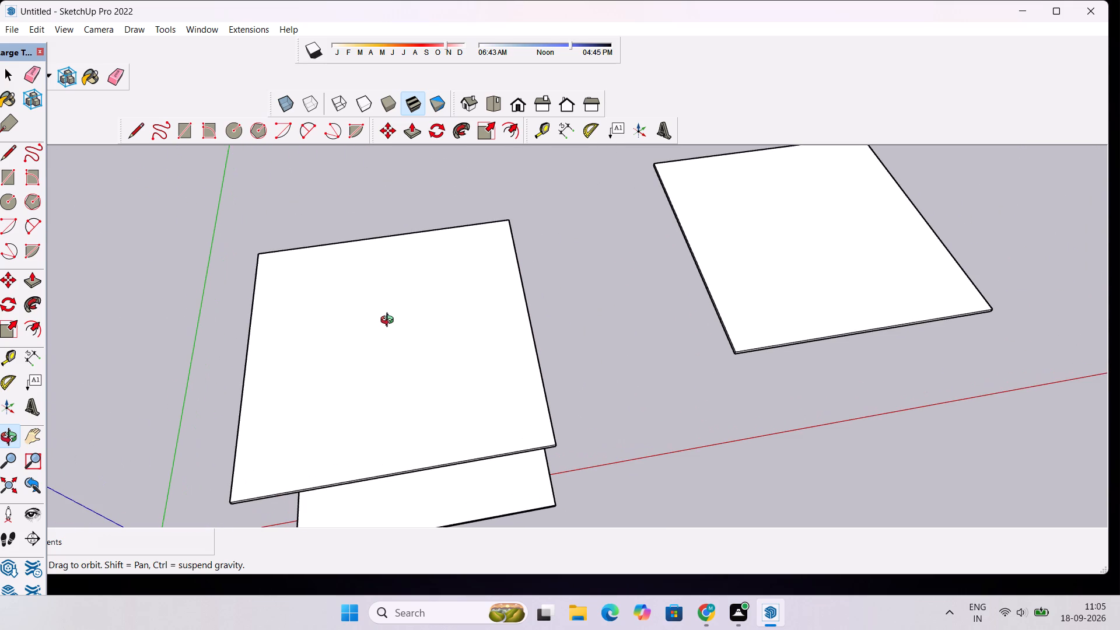
scroll(394, 314, up, 2)
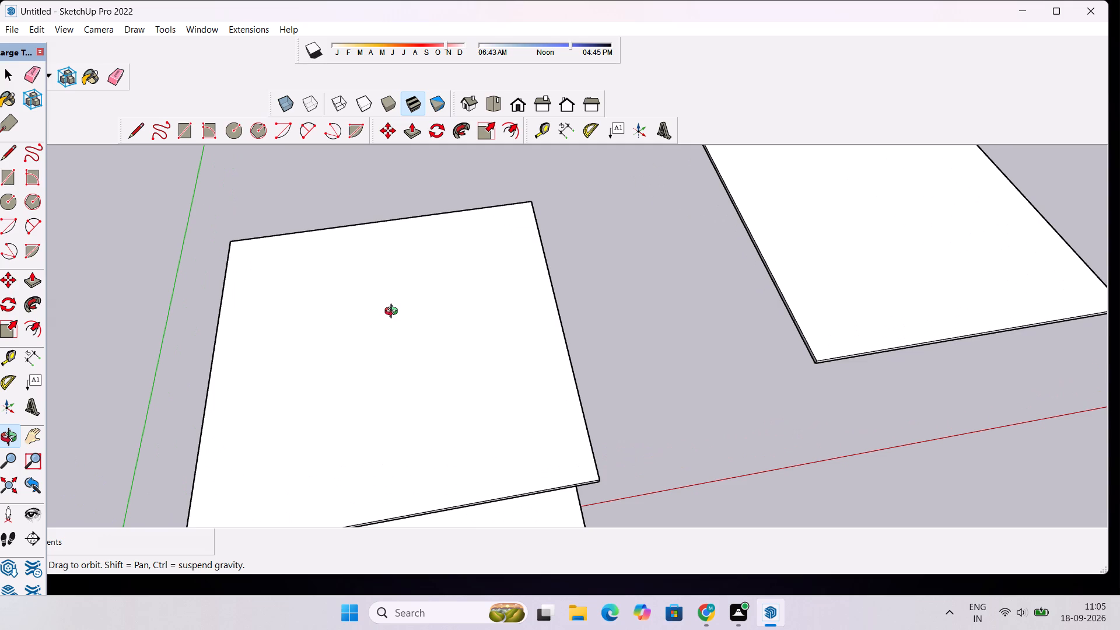
scroll(394, 313, down, 1)
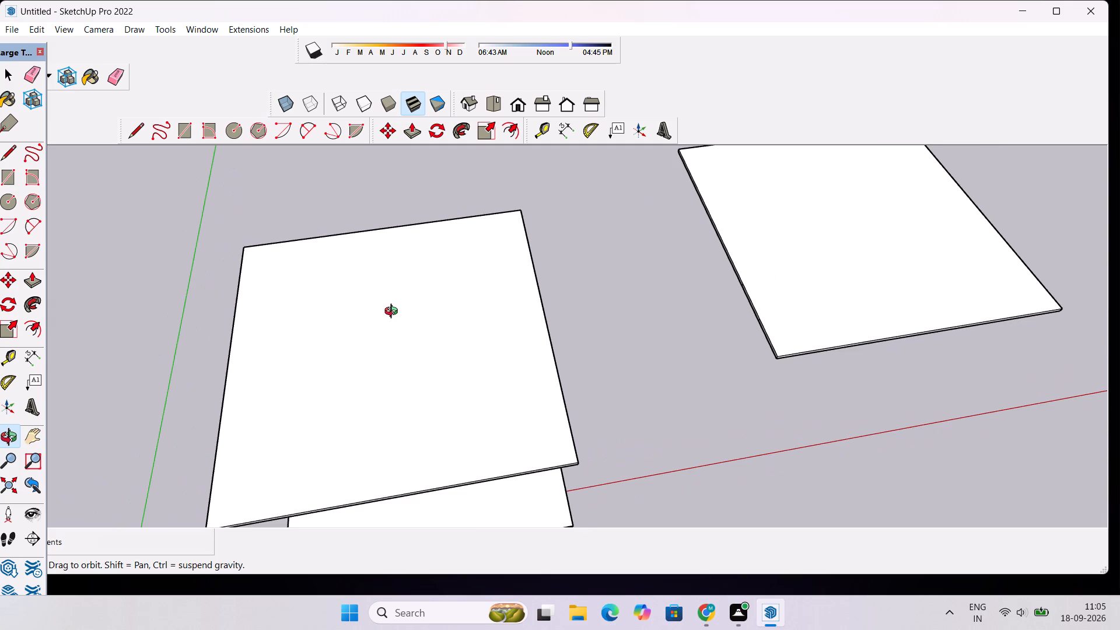
scroll(401, 304, down, 4)
scroll(404, 325, up, 3)
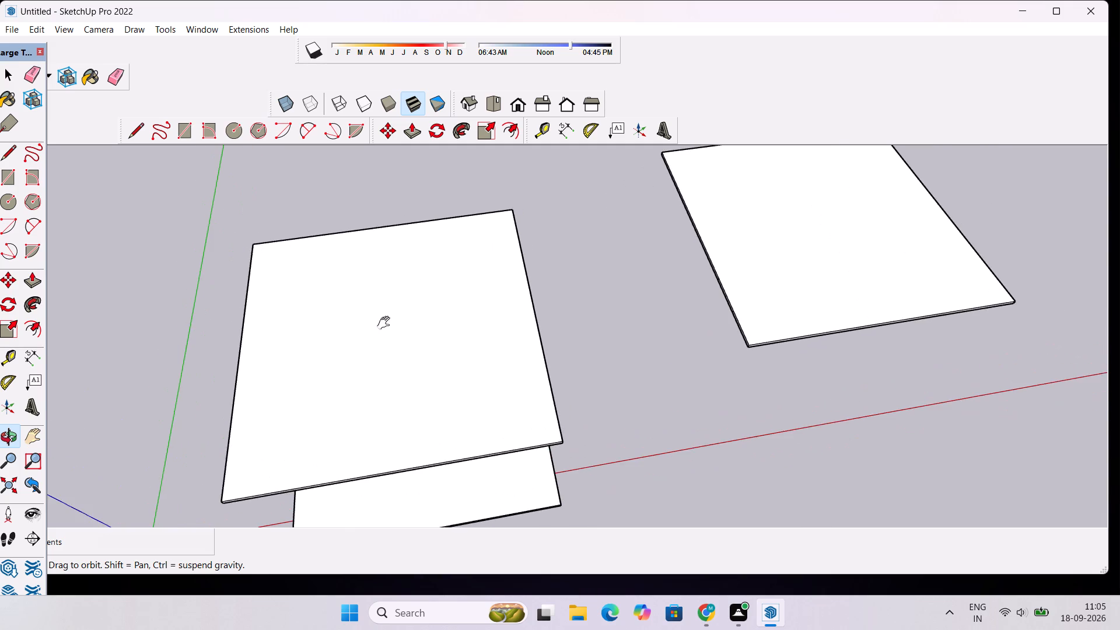
shift+drag(398, 324, 481, 337)
Place a Tape Measure guide 9" inward from the roof slab's rear edge.
text(tg)
key(space)
key(t)
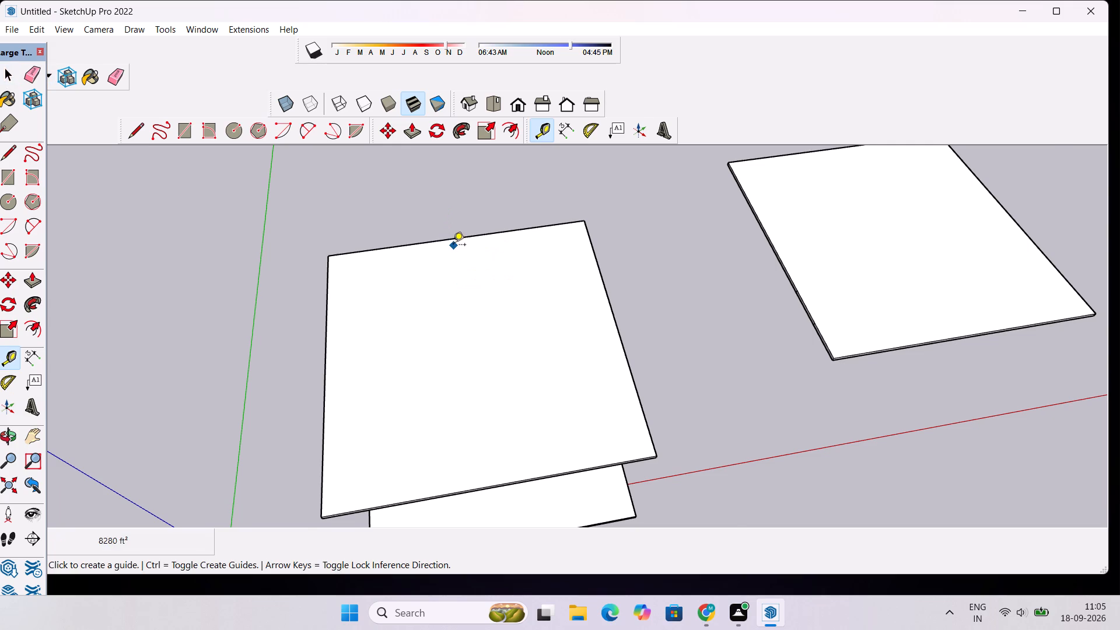
scroll(453, 246, up, 2)
click(450, 236)
scroll(449, 246, down, 6)
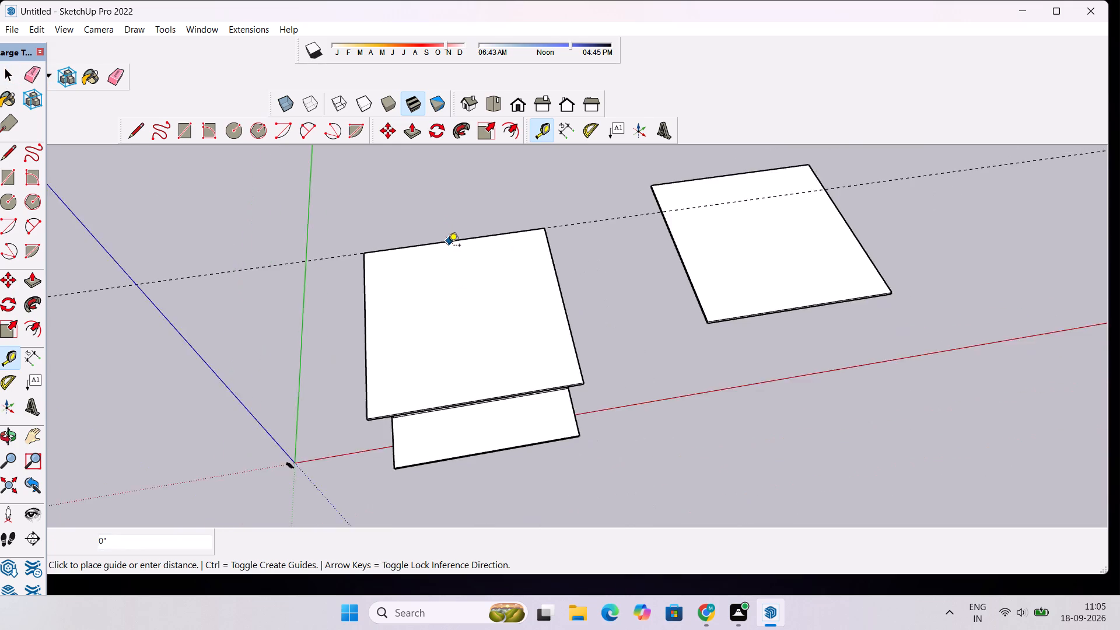
scroll(448, 246, down, 3)
scroll(448, 262, up, 4)
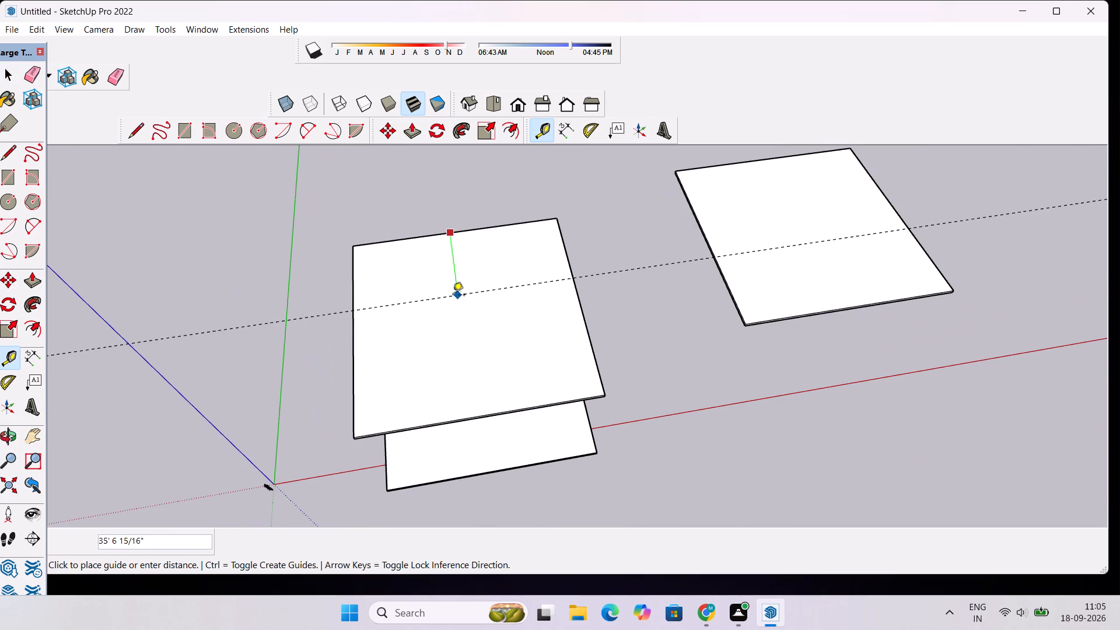
text(9")
key(Return)
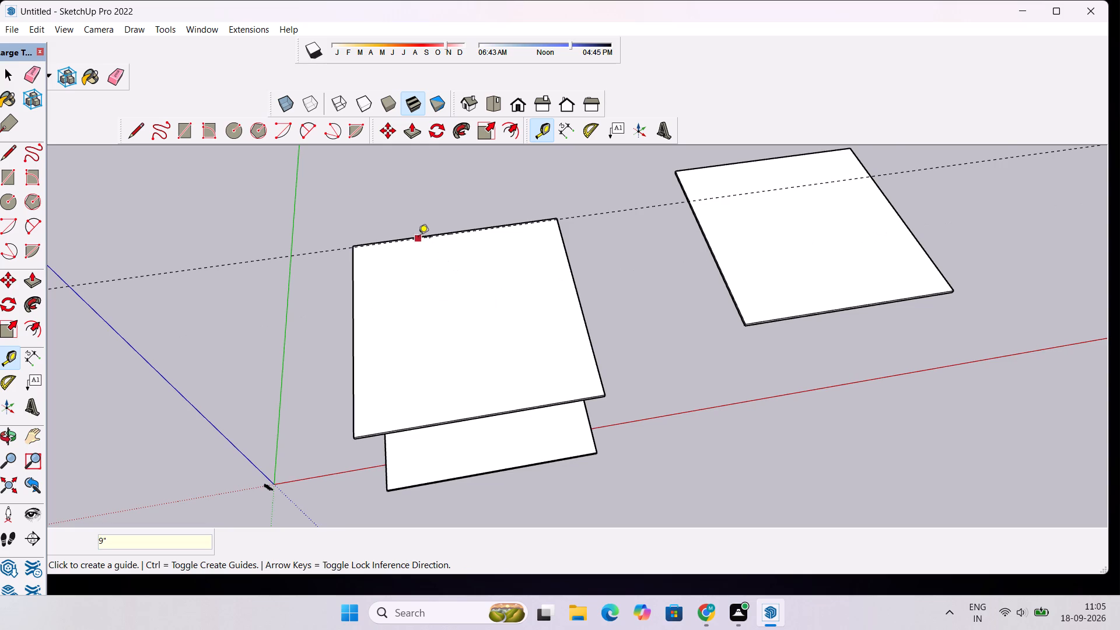
Place a Tape Measure guide 9" inward from the roof's side edge facing the separate slab.
scroll(418, 237, up, 9)
scroll(367, 203, down, 11)
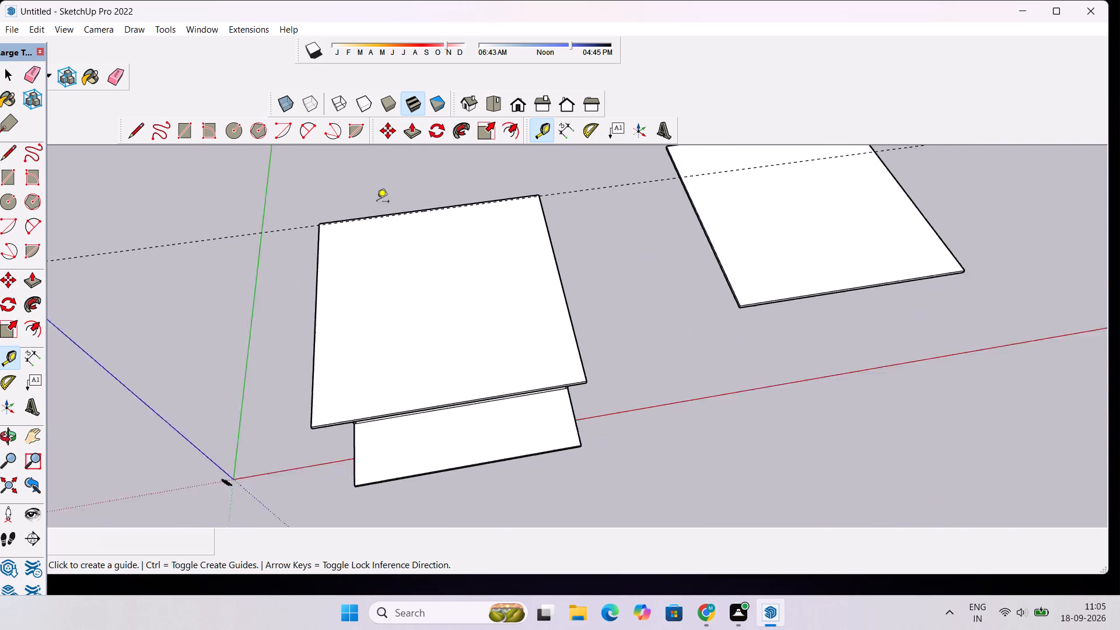
scroll(377, 202, down, 3)
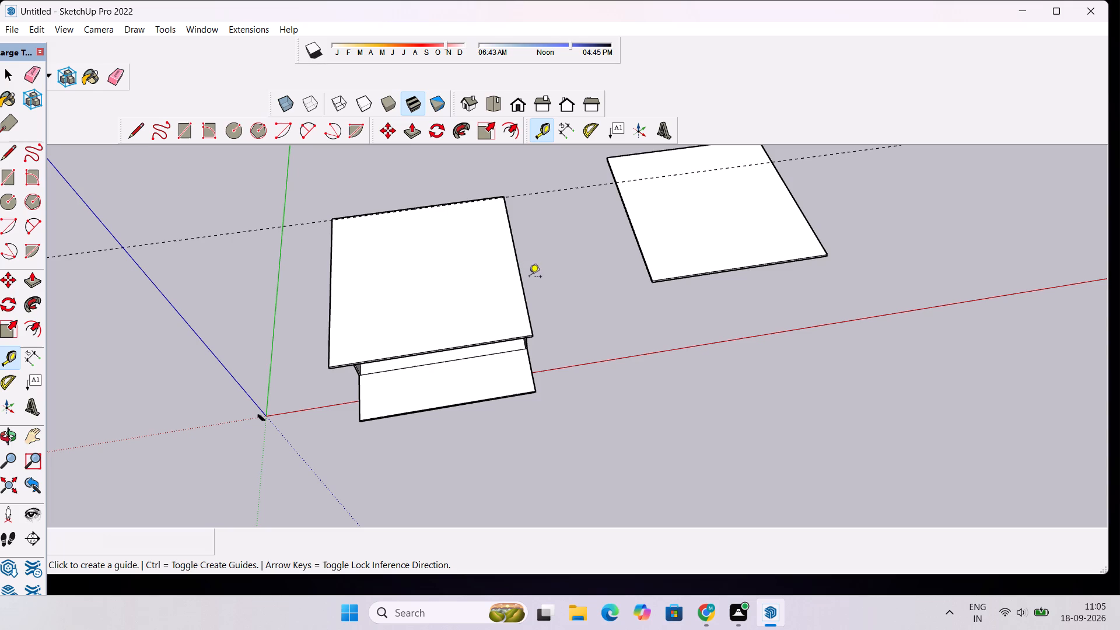
scroll(514, 260, up, 3)
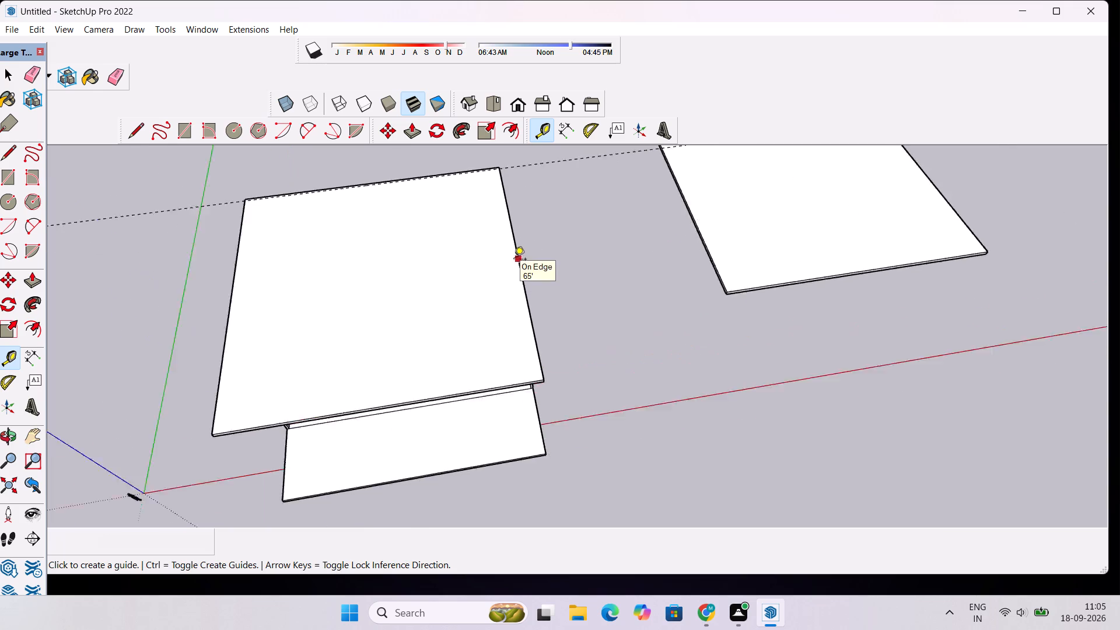
scroll(514, 260, up, 9)
click(524, 254)
scroll(458, 262, down, 6)
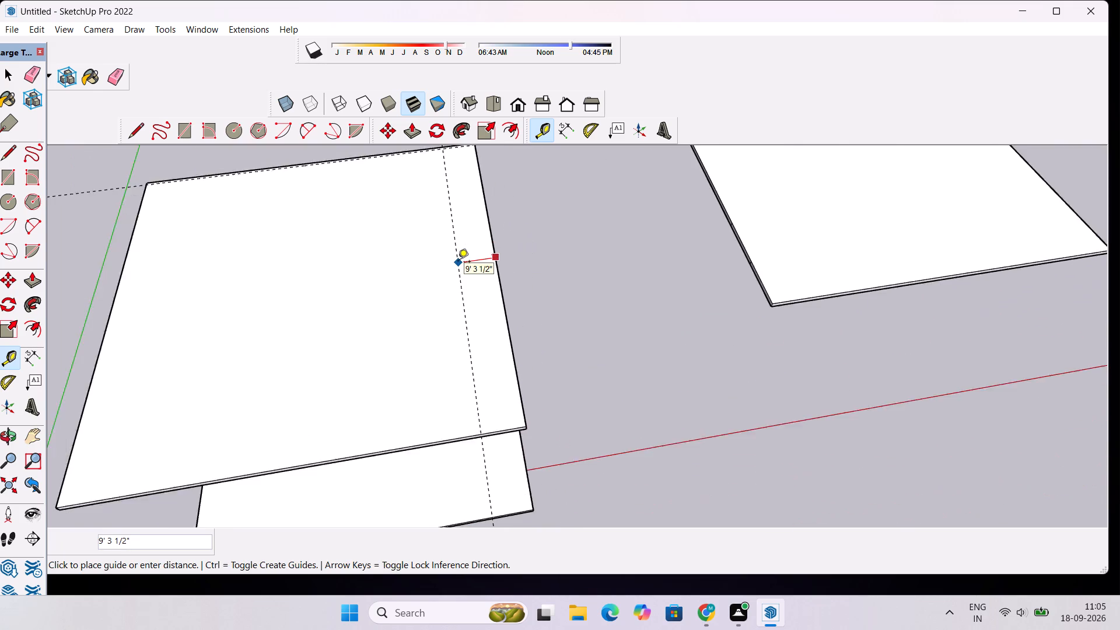
scroll(458, 262, down, 3)
text(9")
key(Return)
scroll(166, 281, up, 1)
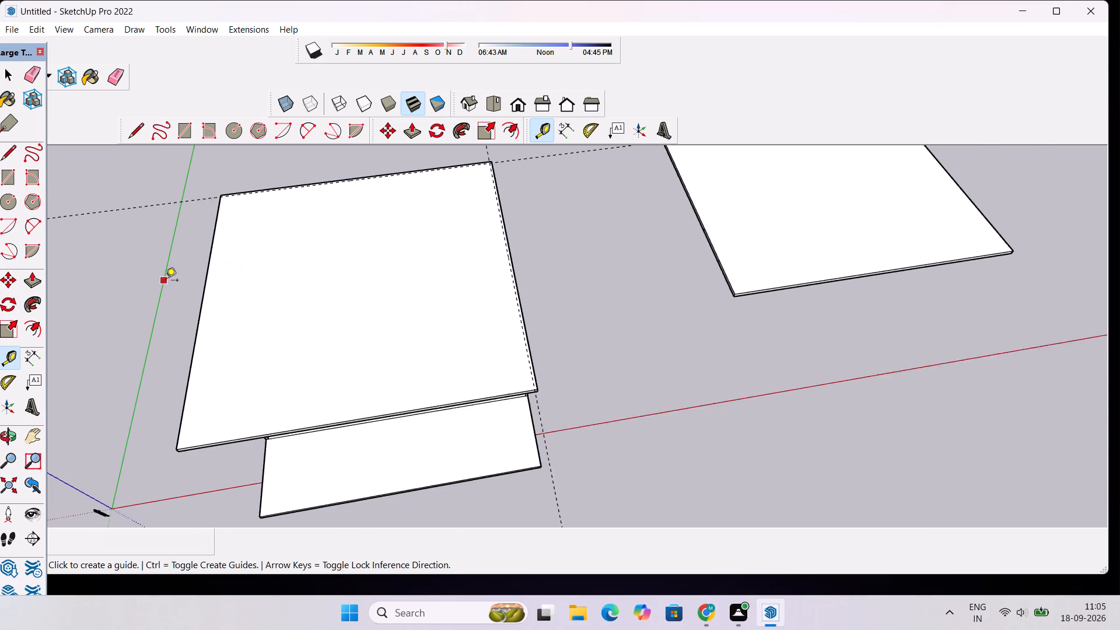
Place a Tape Measure guide 9" inward from the roof's side edge nearest the green axis.
scroll(166, 281, up, 6)
scroll(166, 281, down, 5)
scroll(167, 317, up, 4)
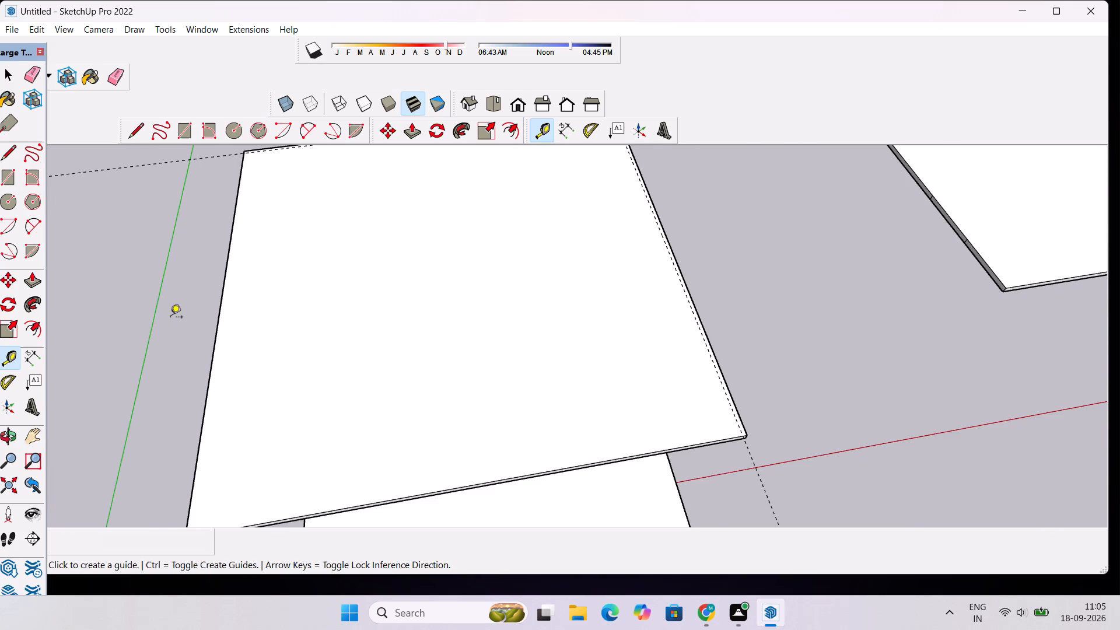
scroll(170, 318, up, 1)
scroll(175, 323, down, 3)
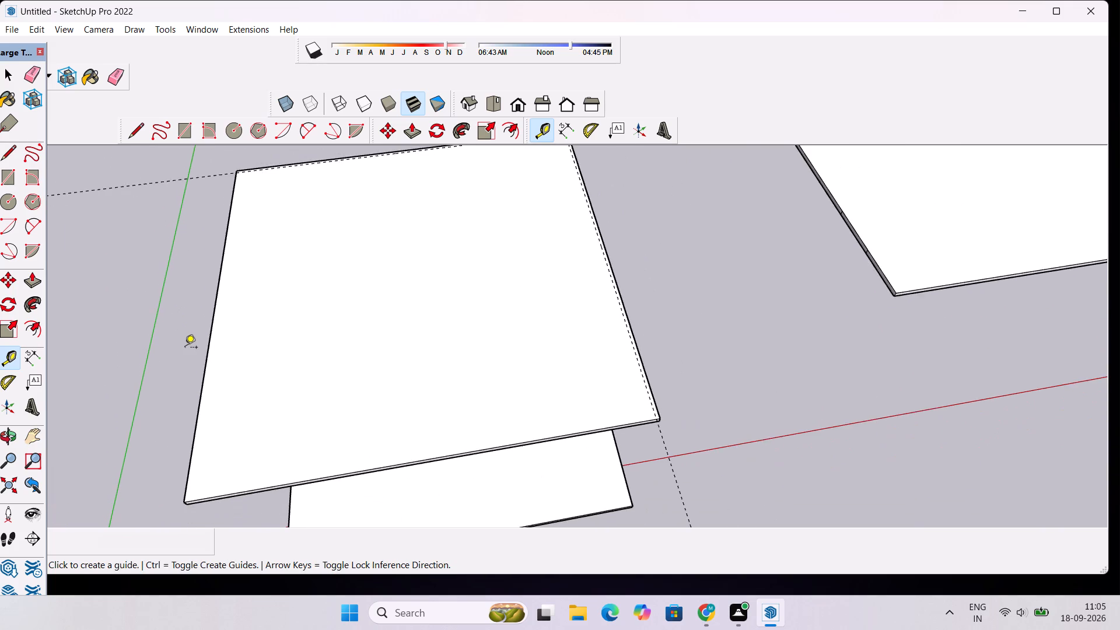
scroll(185, 348, up, 4)
click(228, 283)
scroll(295, 283, down, 3)
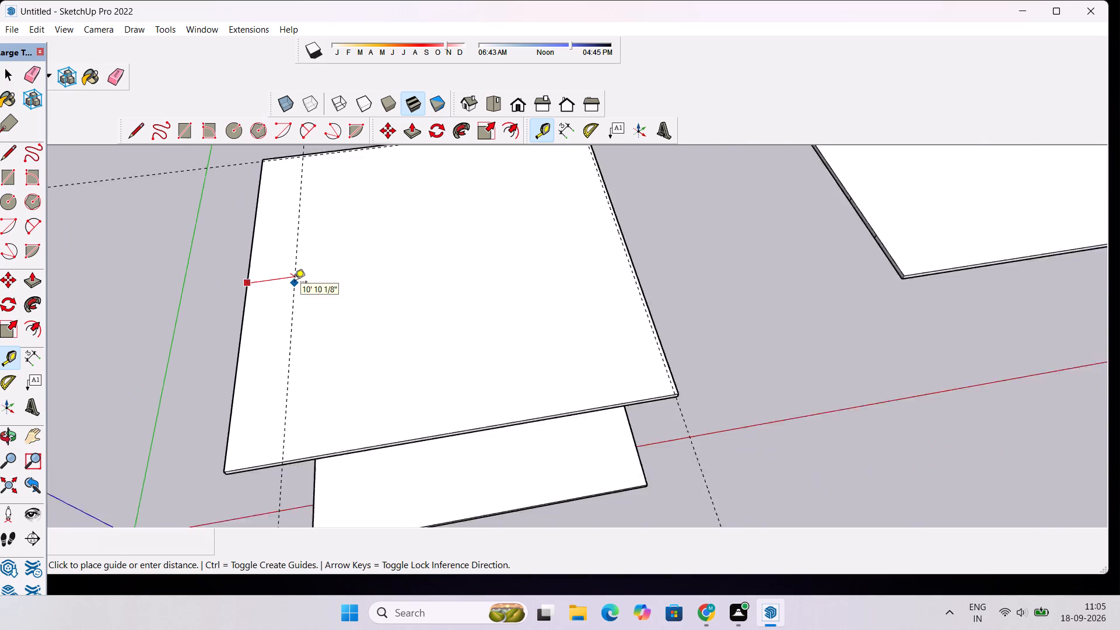
scroll(295, 283, down, 8)
text(9")
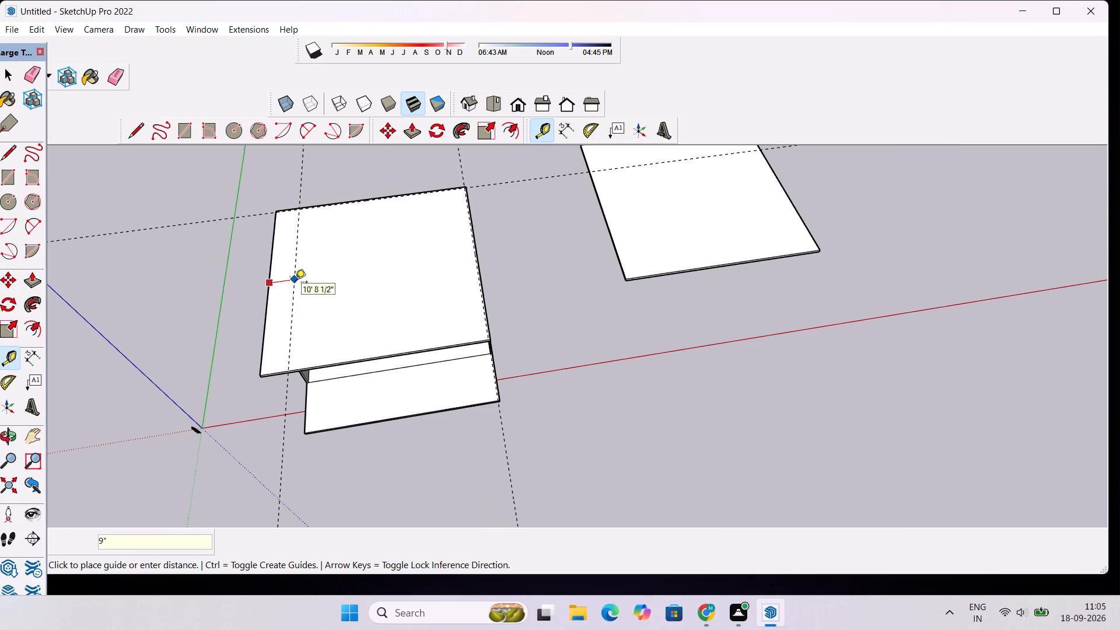
key(Return)
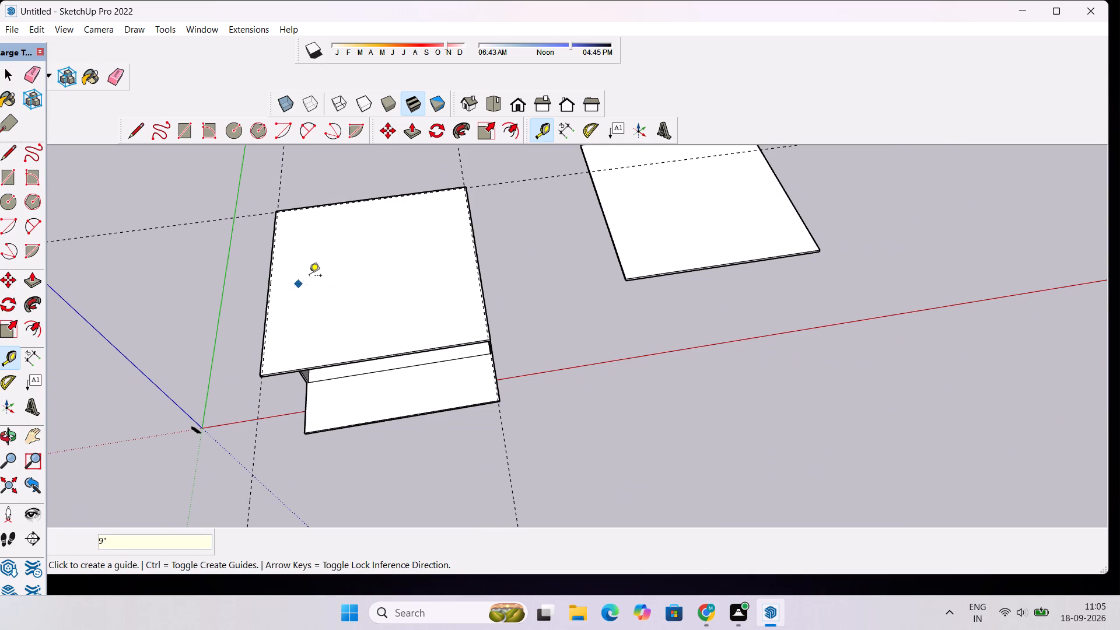
Measure the front strip's depth with the Dimension tool, from its outer corner to the wall line.
scroll(456, 391, up, 1)
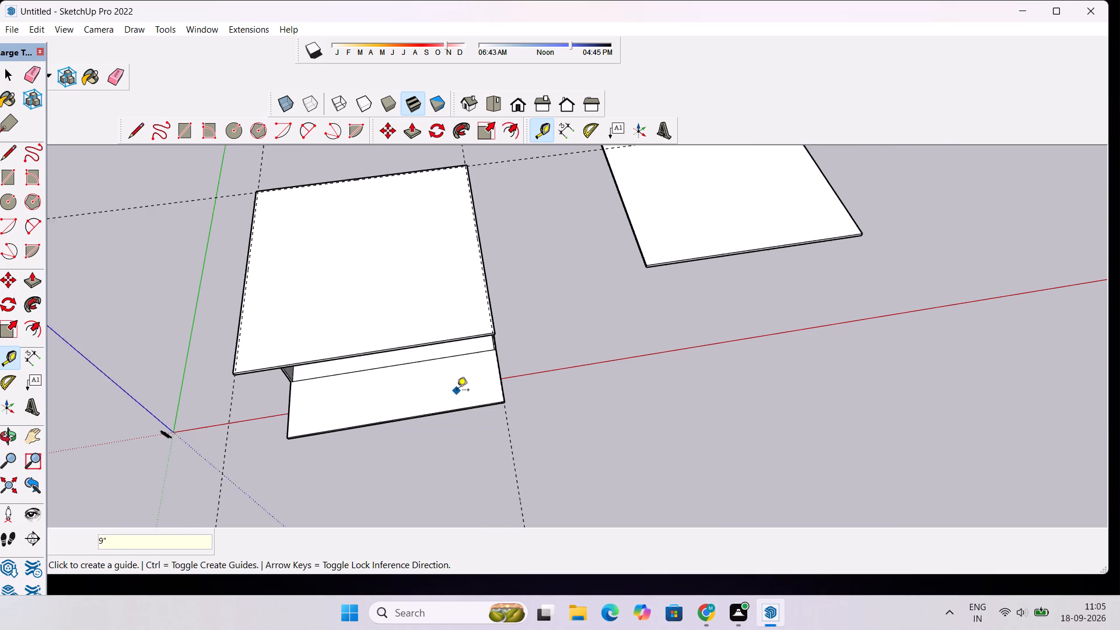
scroll(457, 391, up, 4)
key(space)
scroll(494, 347, up, 1)
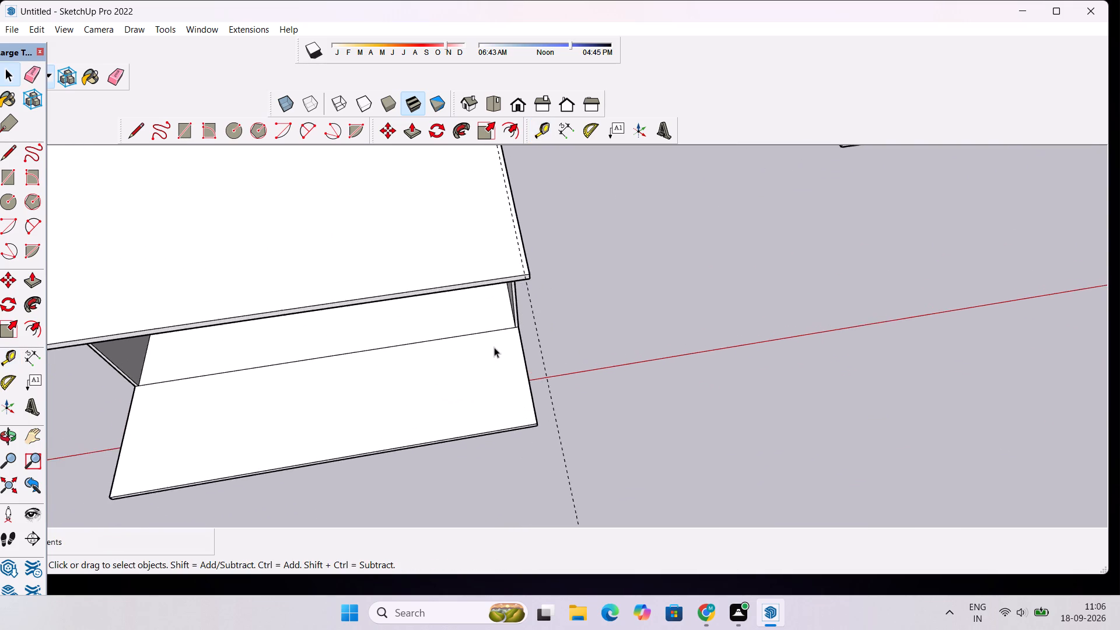
scroll(494, 347, up, 2)
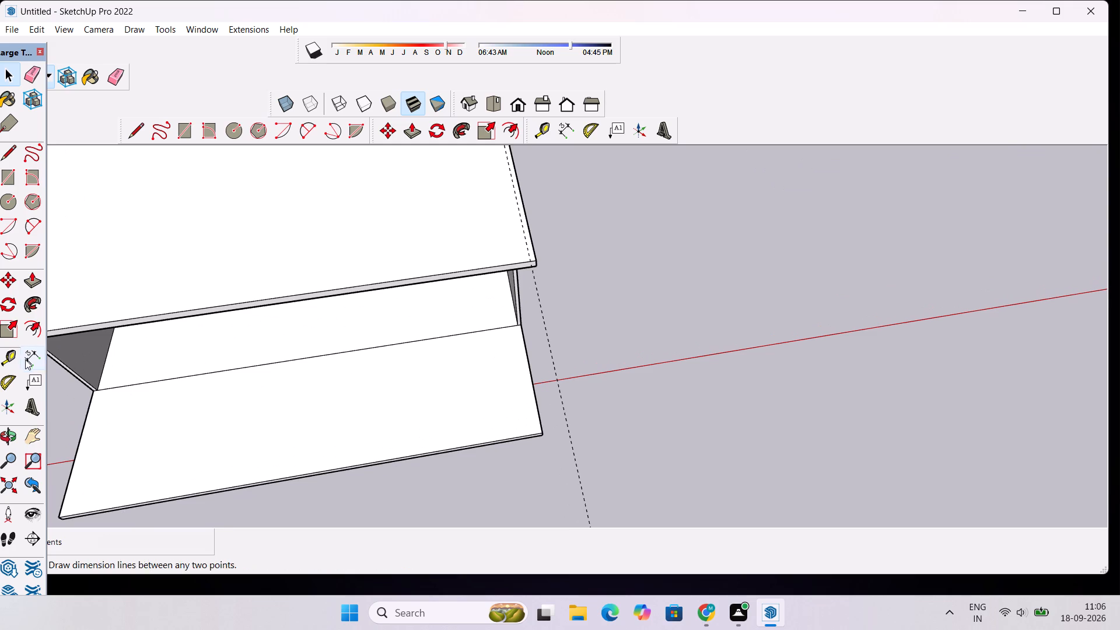
click(25, 357)
click(540, 432)
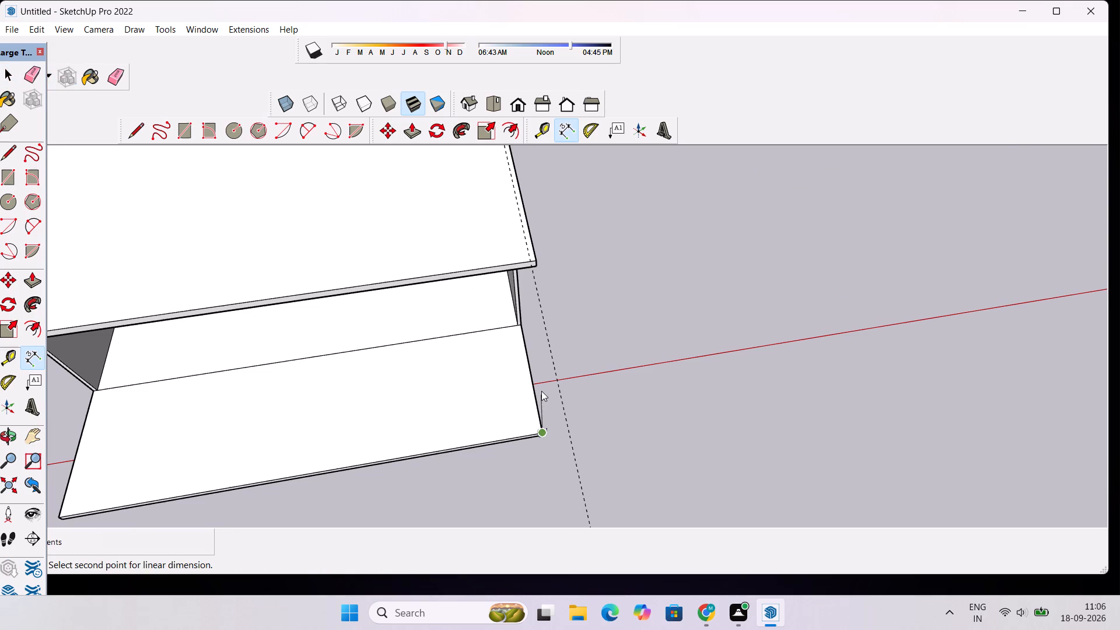
scroll(540, 332, up, 8)
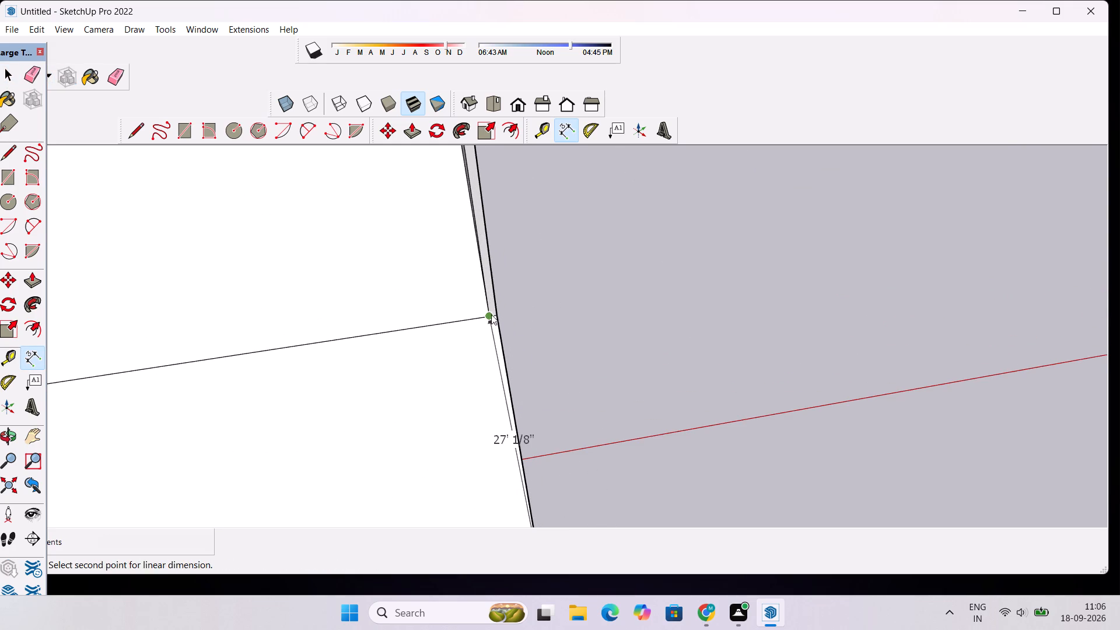
key(space)
Place a Tape Measure guide 27' inward from the roof slab's front edge.
scroll(495, 322, down, 3)
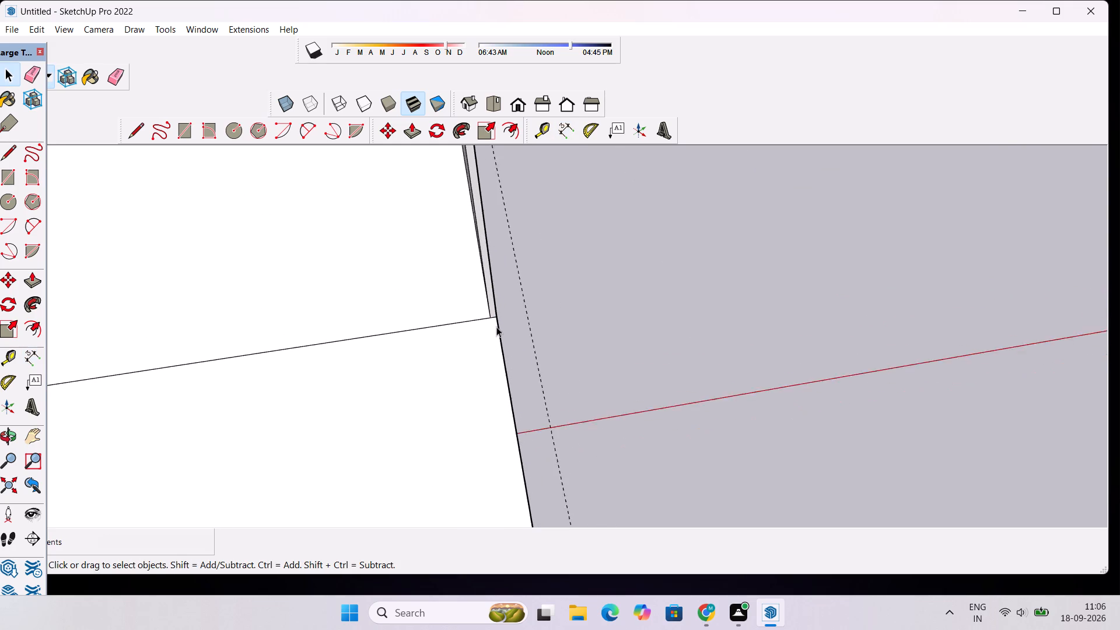
scroll(496, 327, down, 4)
scroll(498, 327, up, 1)
scroll(519, 325, down, 11)
key(o)
scroll(518, 348, down, 5)
shift+drag(491, 339, 580, 362)
scroll(580, 362, up, 4)
drag(582, 372, 575, 364)
scroll(567, 356, up, 3)
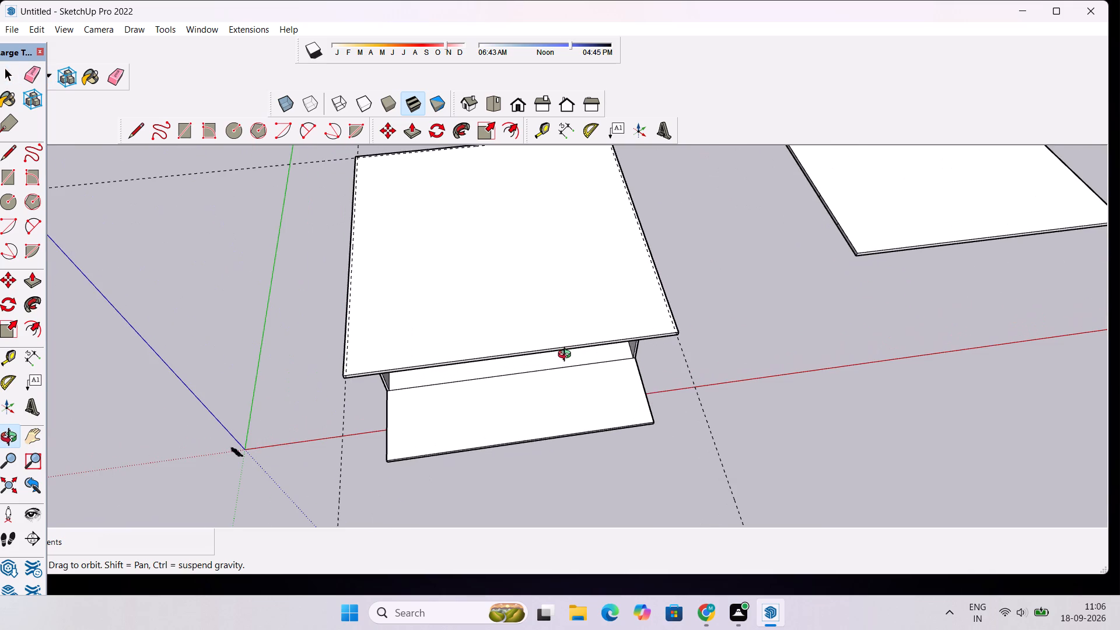
shift+drag(567, 356, 541, 404)
scroll(537, 404, up, 1)
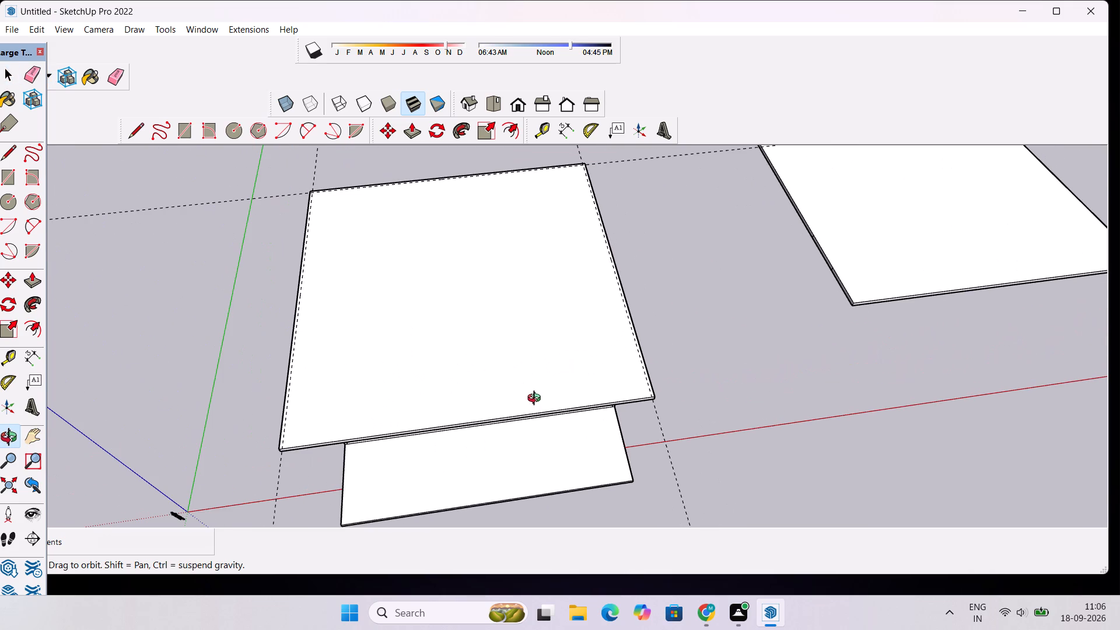
key(t)
scroll(520, 412, up, 4)
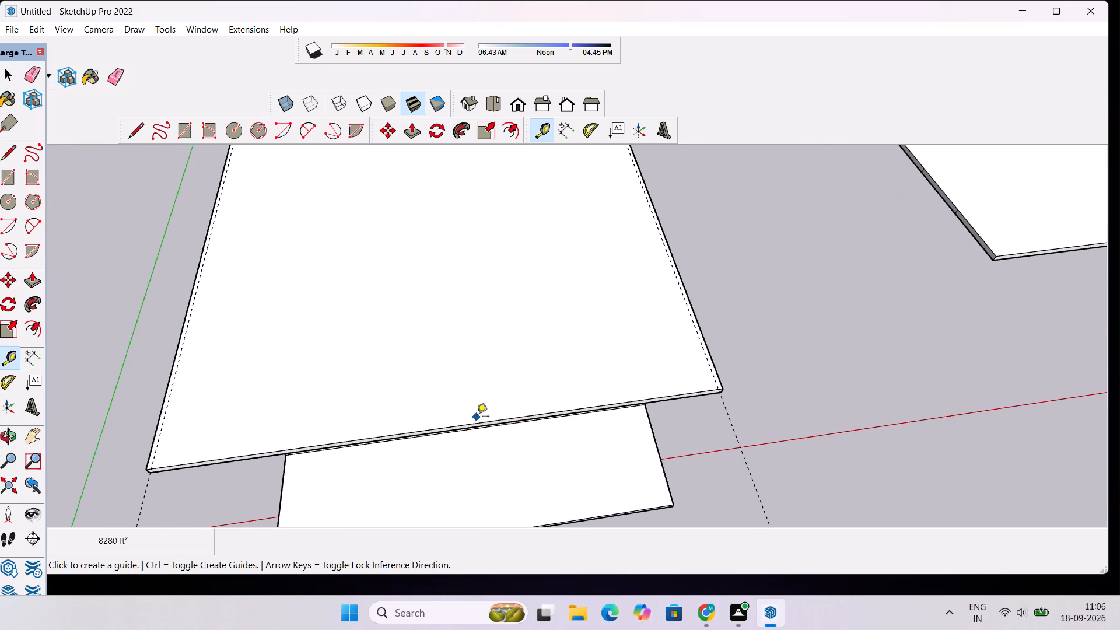
click(446, 428)
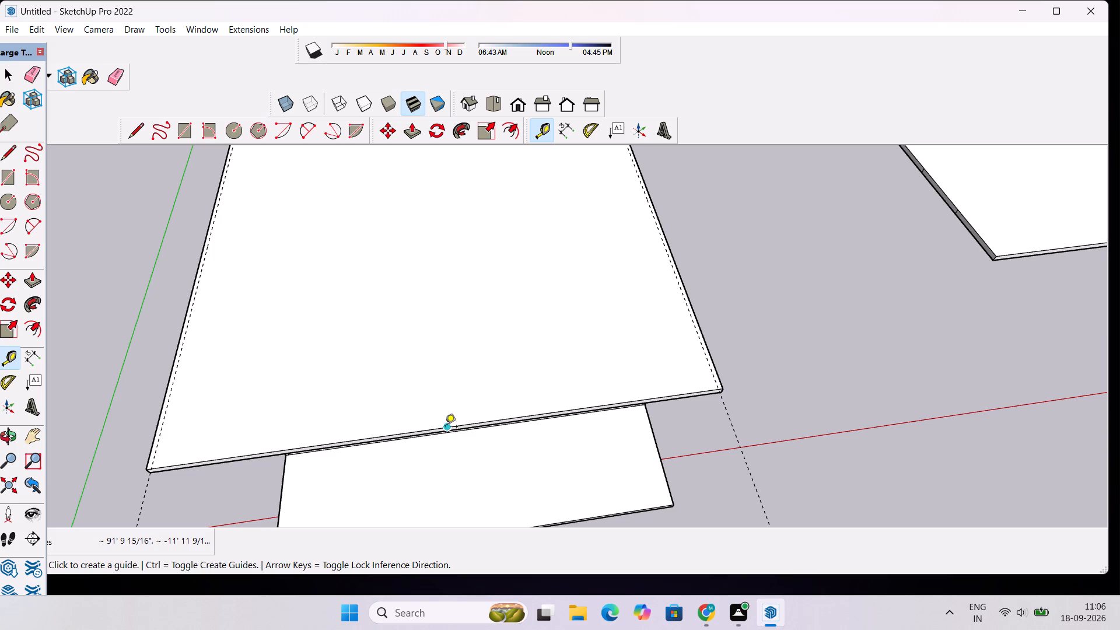
scroll(451, 404, down, 5)
scroll(456, 348, up, 5)
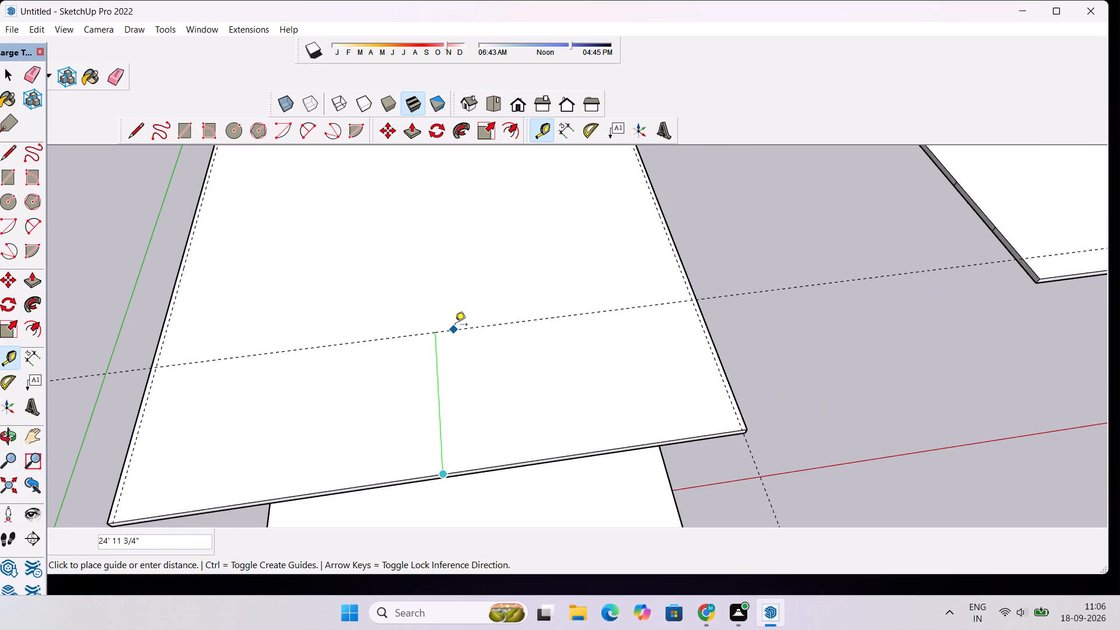
text(27)
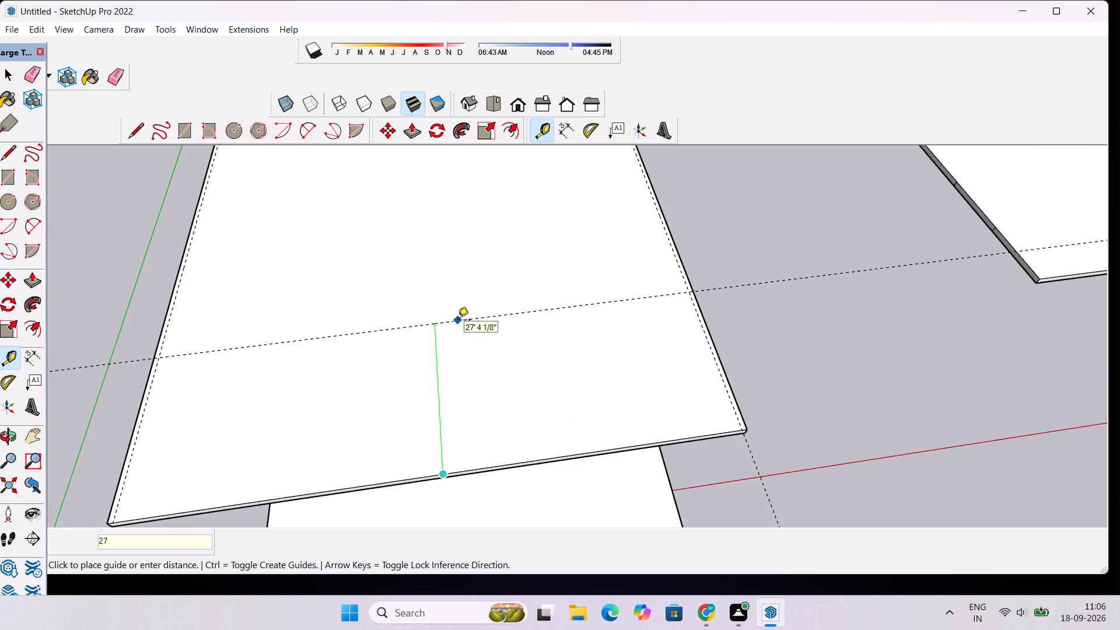
key(apostrophe)
key(Return)
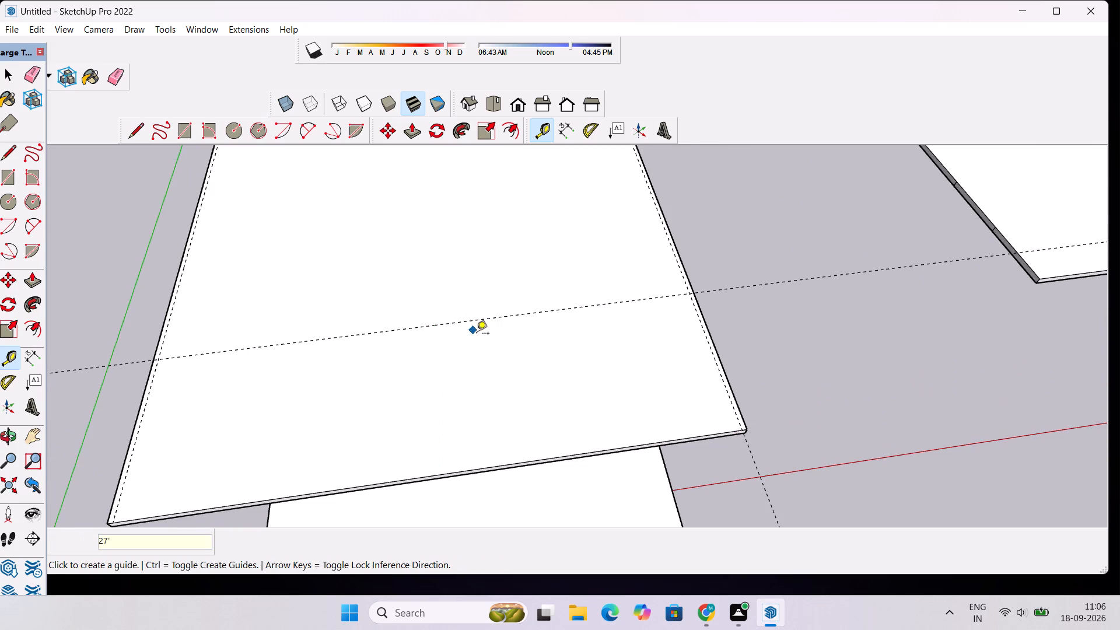
Draw an 88' 6" by 64' 3" rectangle on the roof between the rear, side and 27' guide intersections.
scroll(504, 356, down, 9)
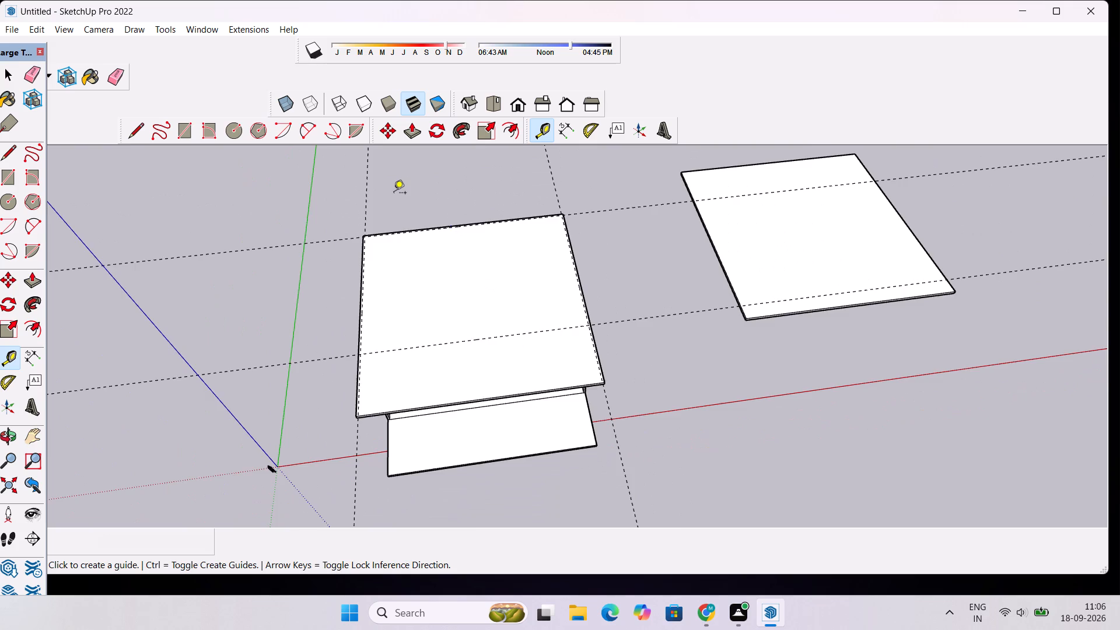
scroll(394, 194, up, 5)
key(r)
scroll(355, 252, up, 1)
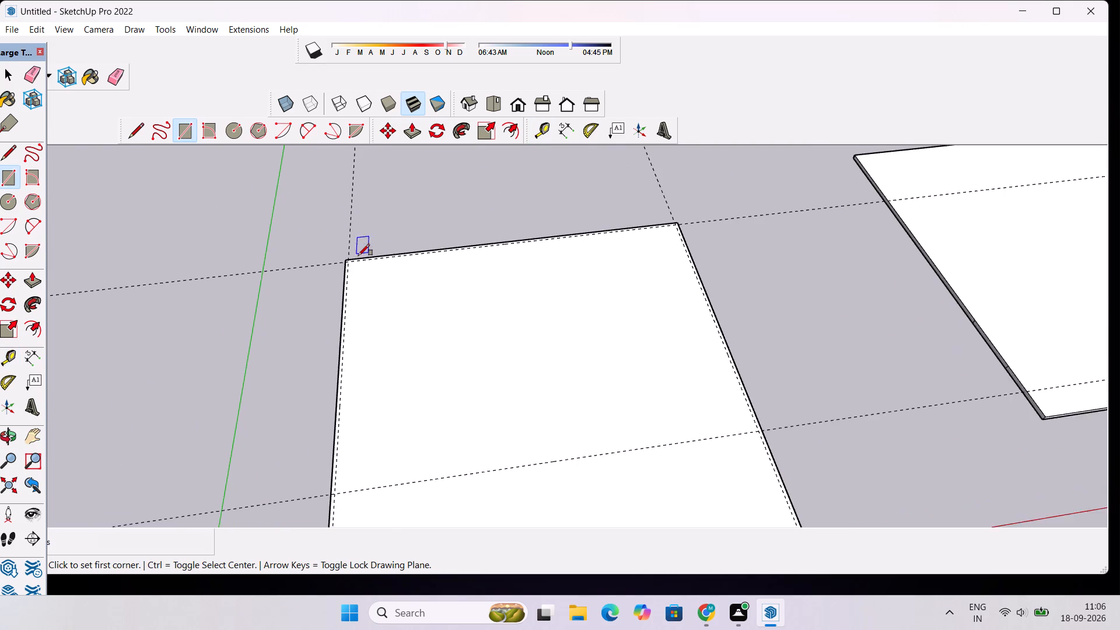
scroll(358, 256, up, 1)
scroll(328, 237, down, 6)
scroll(393, 285, up, 5)
scroll(309, 239, up, 8)
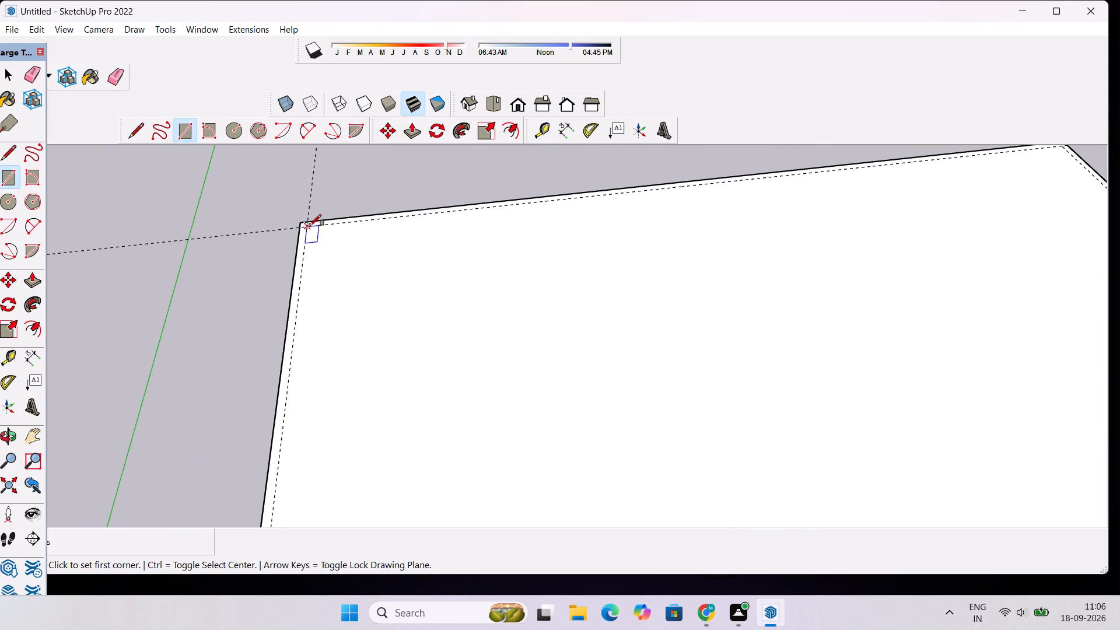
click(308, 227)
scroll(317, 232, down, 12)
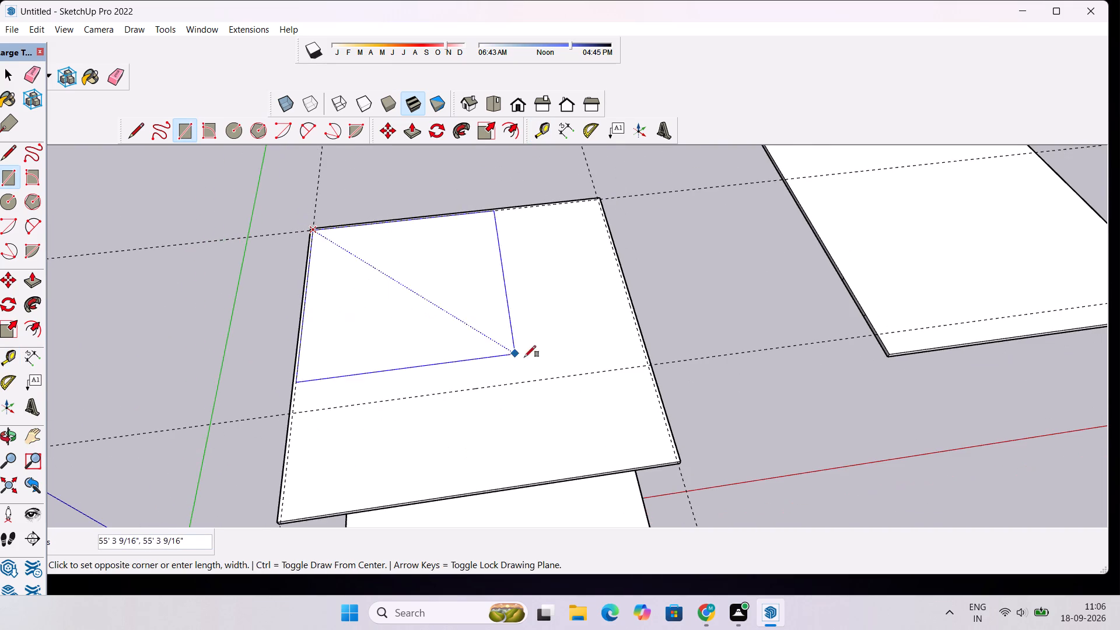
scroll(587, 369, up, 6)
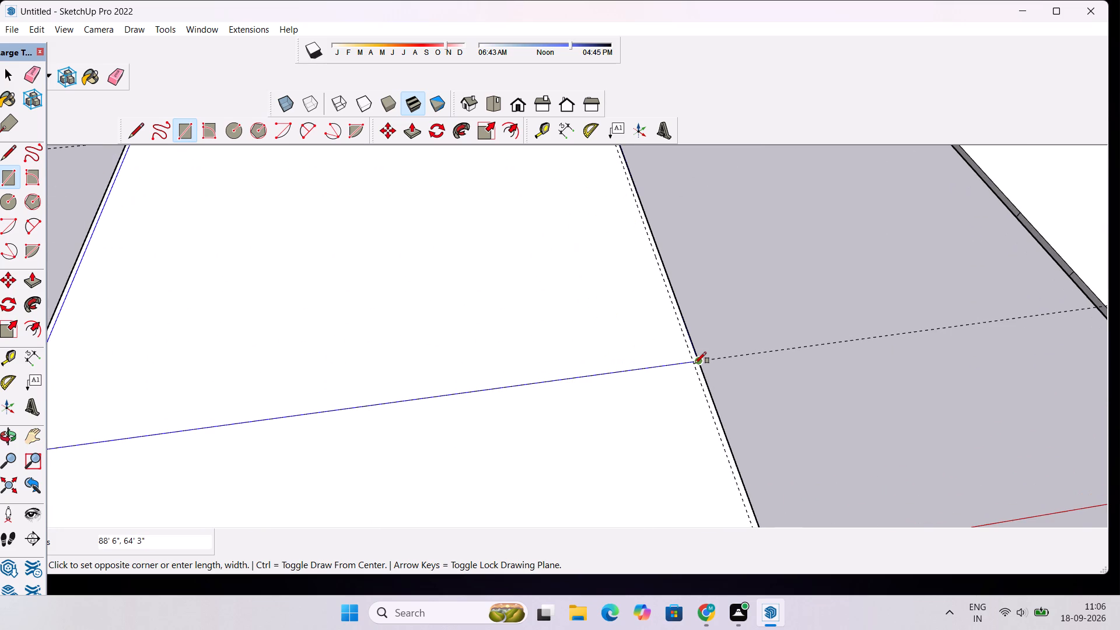
scroll(695, 363, up, 10)
click(692, 359)
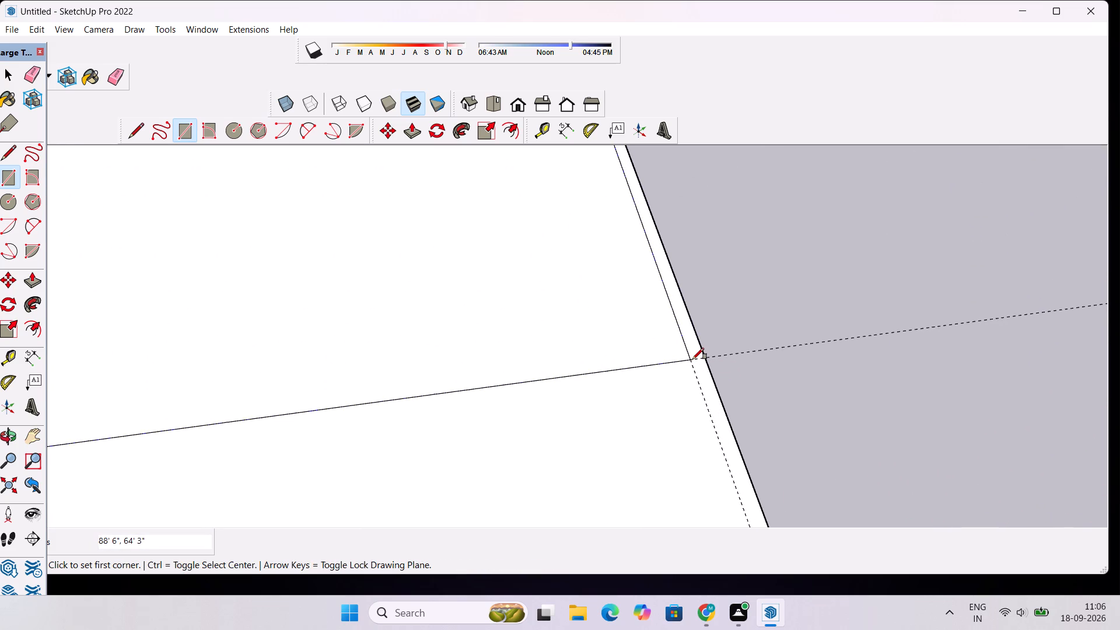
key(space)
Erase the 27' guide running across the roof slab.
text(e)
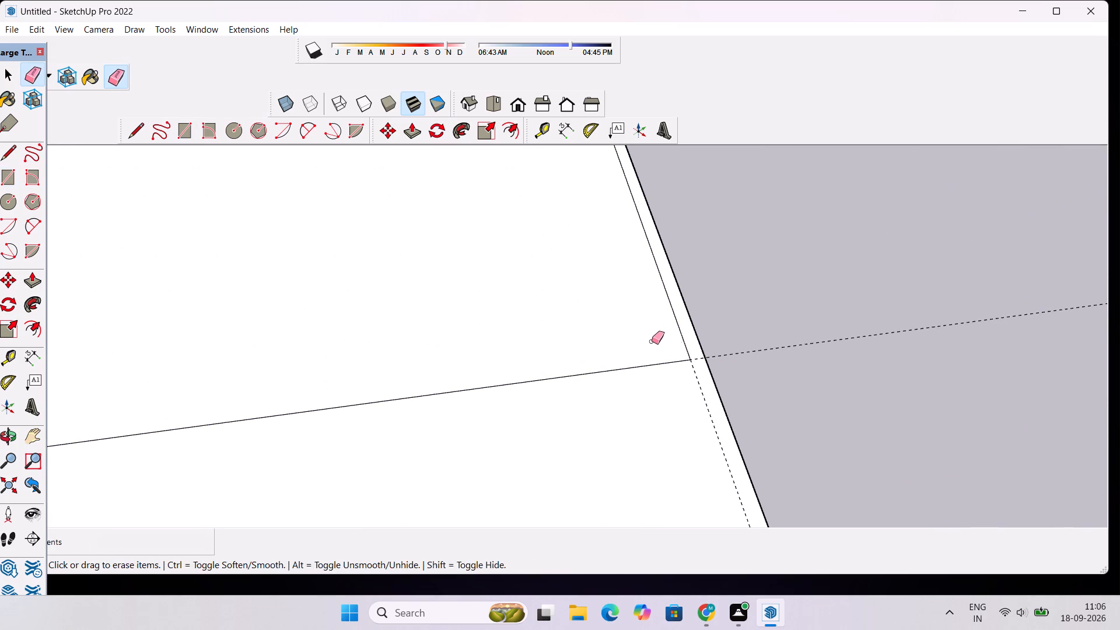
scroll(645, 335, down, 10)
drag(727, 300, 744, 337)
scroll(744, 337, down, 6)
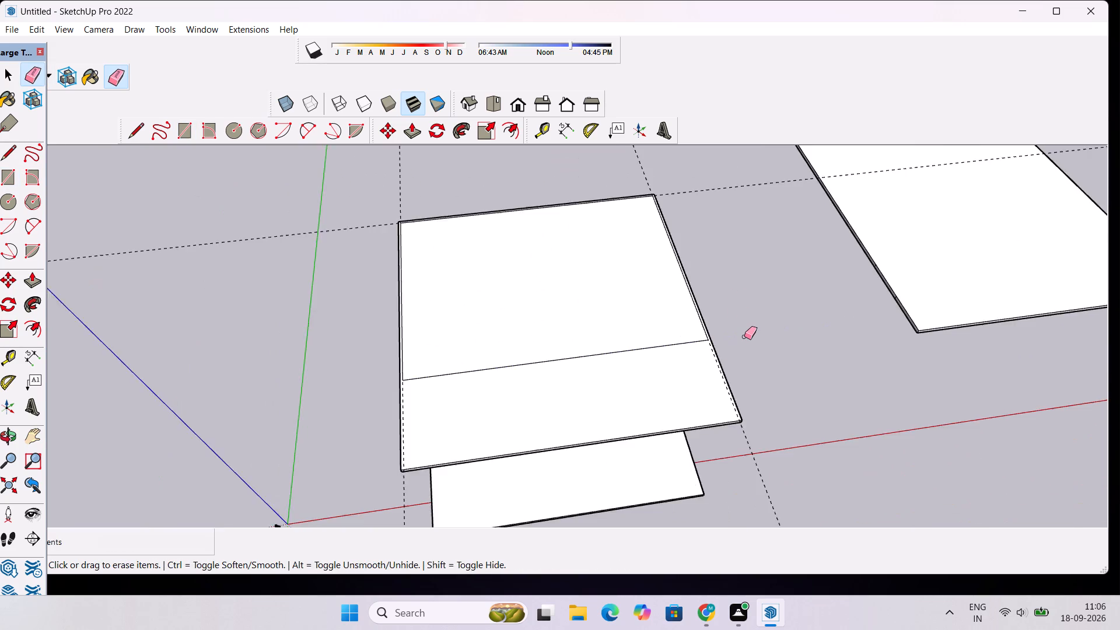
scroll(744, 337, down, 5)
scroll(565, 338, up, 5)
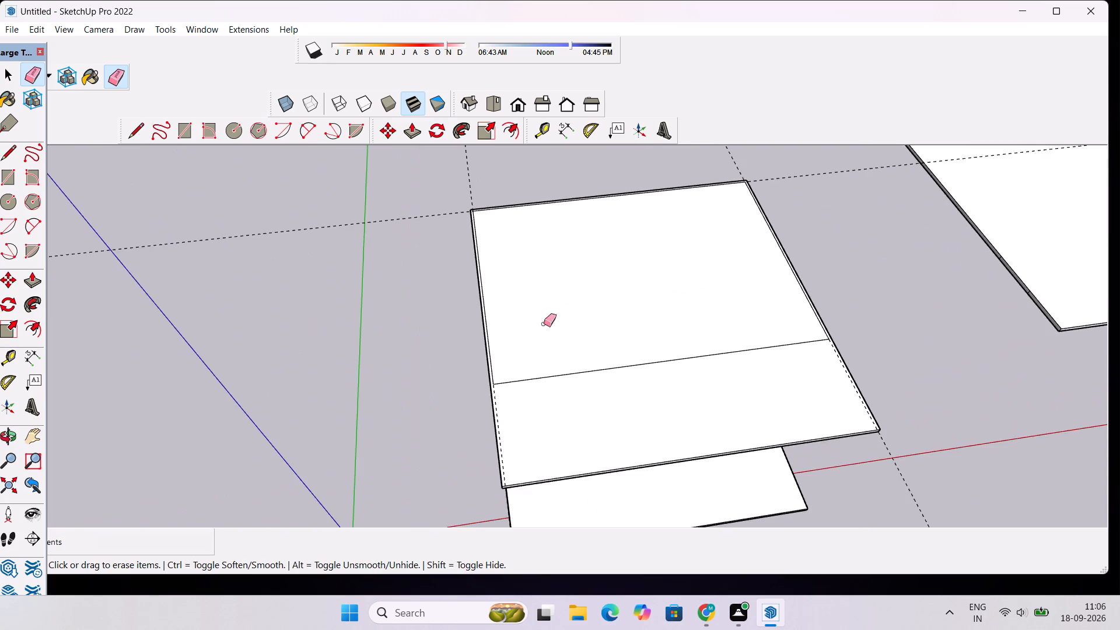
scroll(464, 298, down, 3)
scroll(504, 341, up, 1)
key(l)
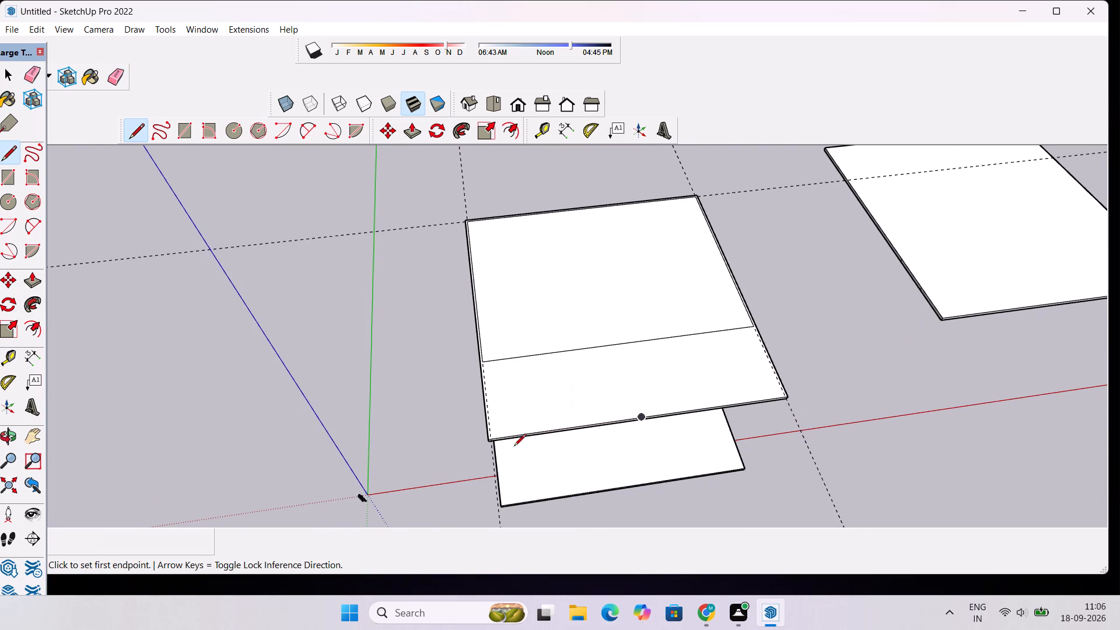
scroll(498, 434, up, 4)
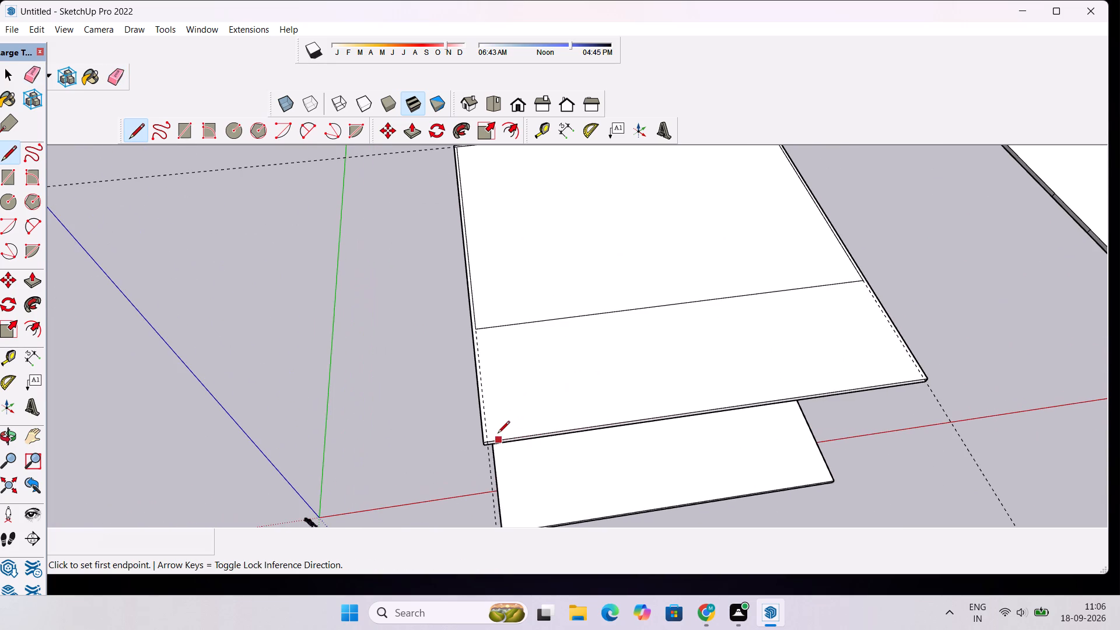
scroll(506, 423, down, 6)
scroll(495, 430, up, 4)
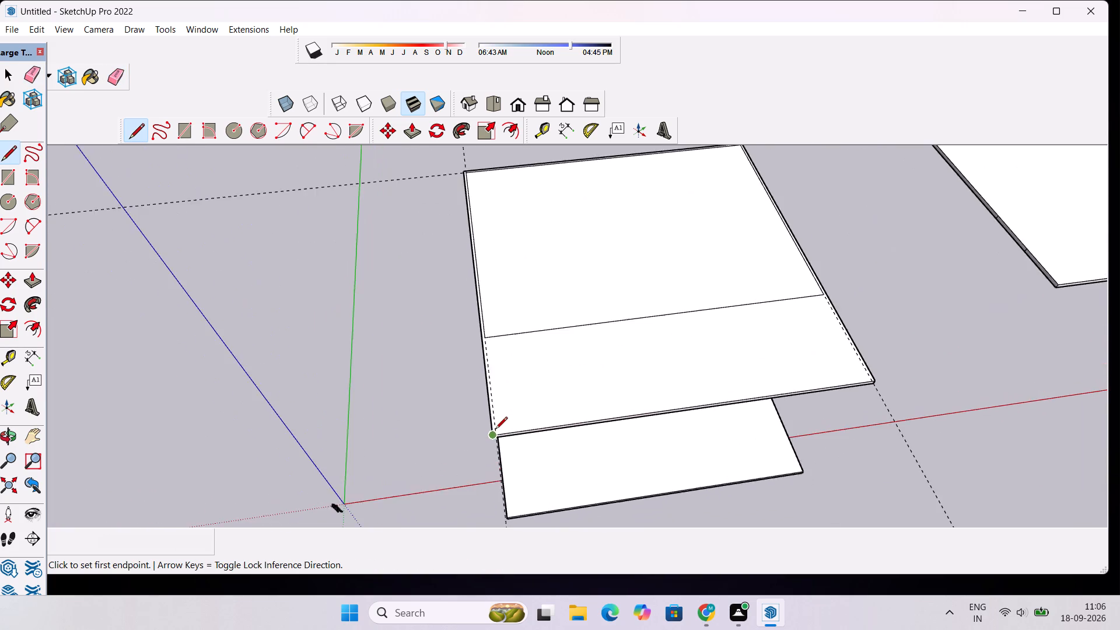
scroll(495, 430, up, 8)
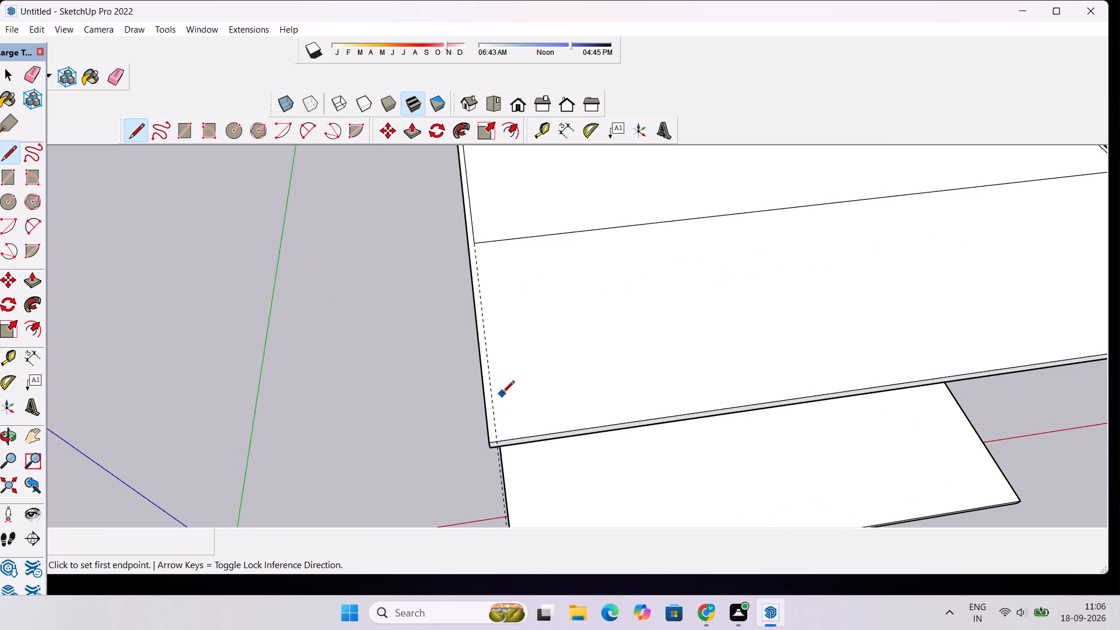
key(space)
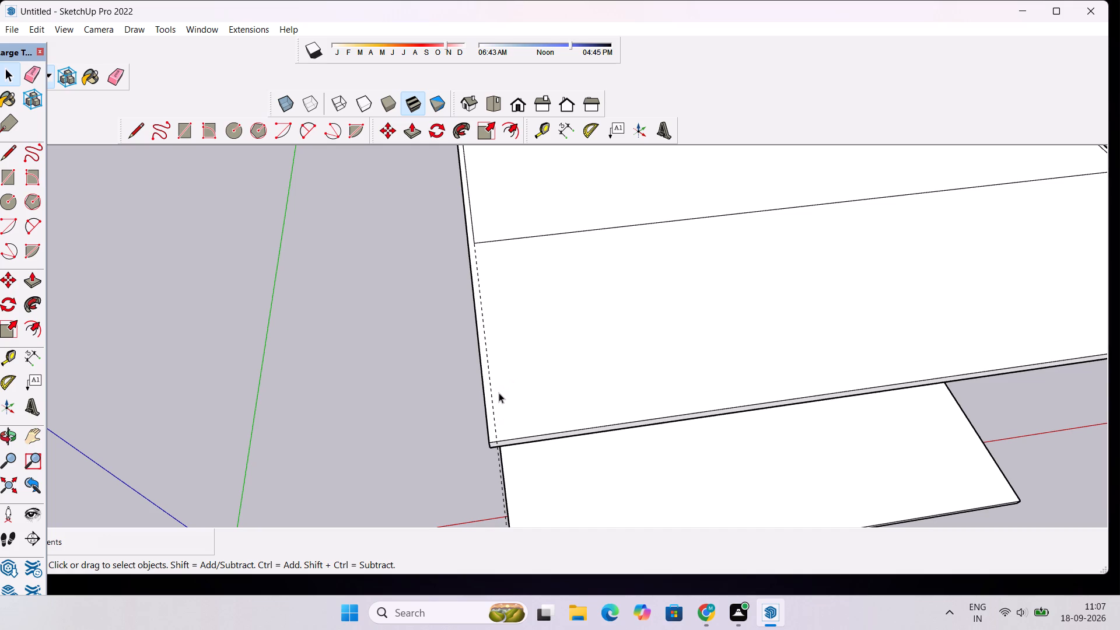
Place a Tape Measure guide 9" inward from the roof slab's front edge.
key(t)
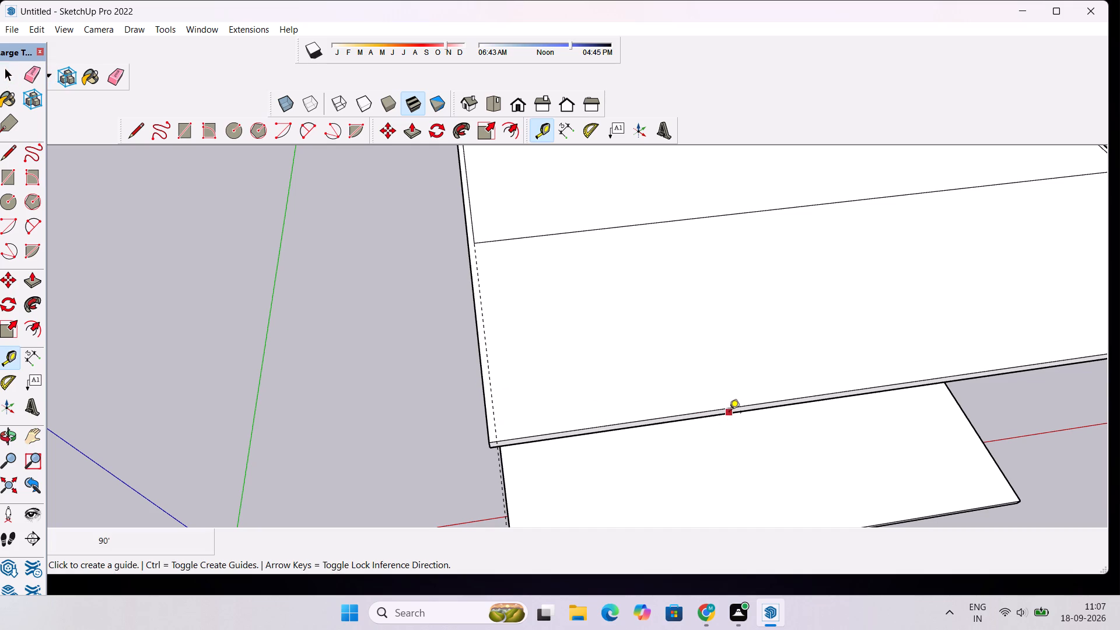
click(730, 407)
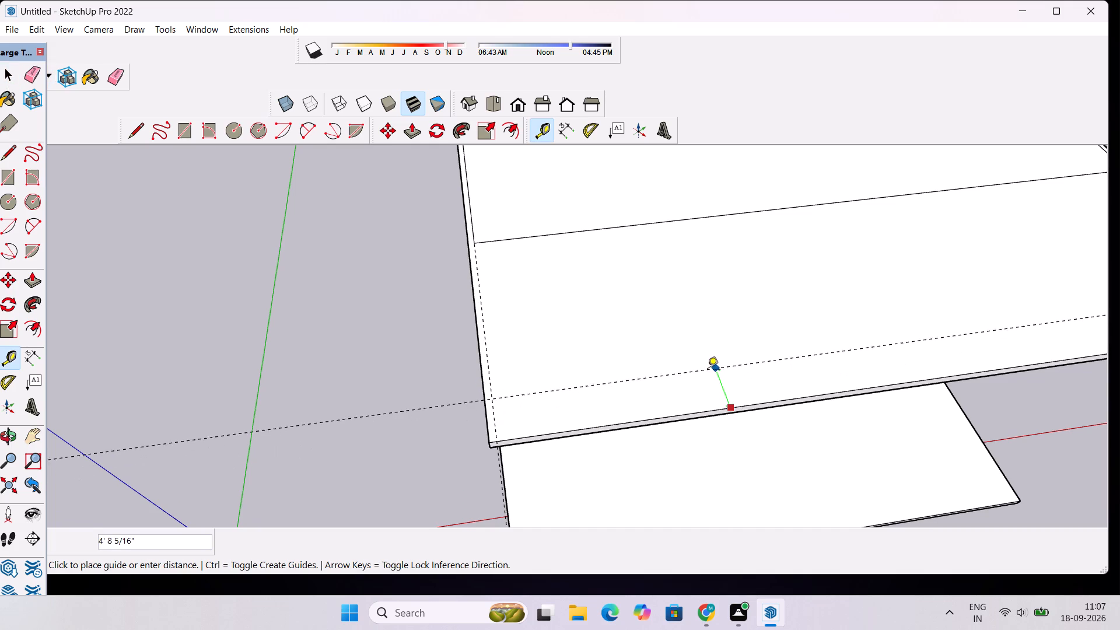
text(9")
key(Return)
scroll(626, 352, down, 1)
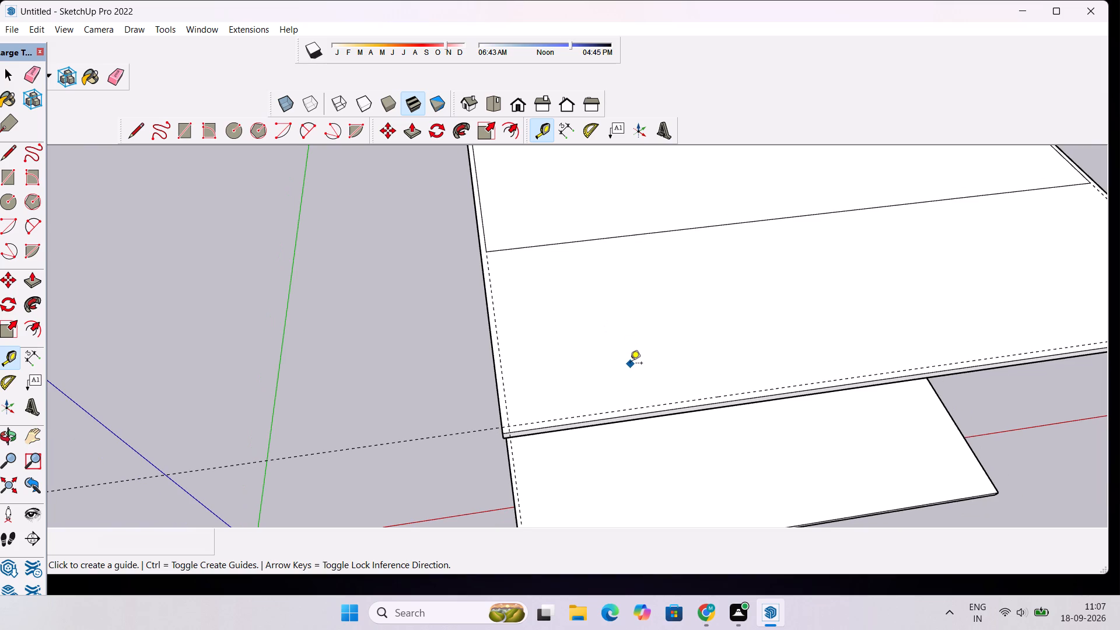
Draw 9" lines extending the roof's dividing line from both of its ends out to the slab's side edges.
scroll(626, 369, down, 10)
key(space)
key(l)
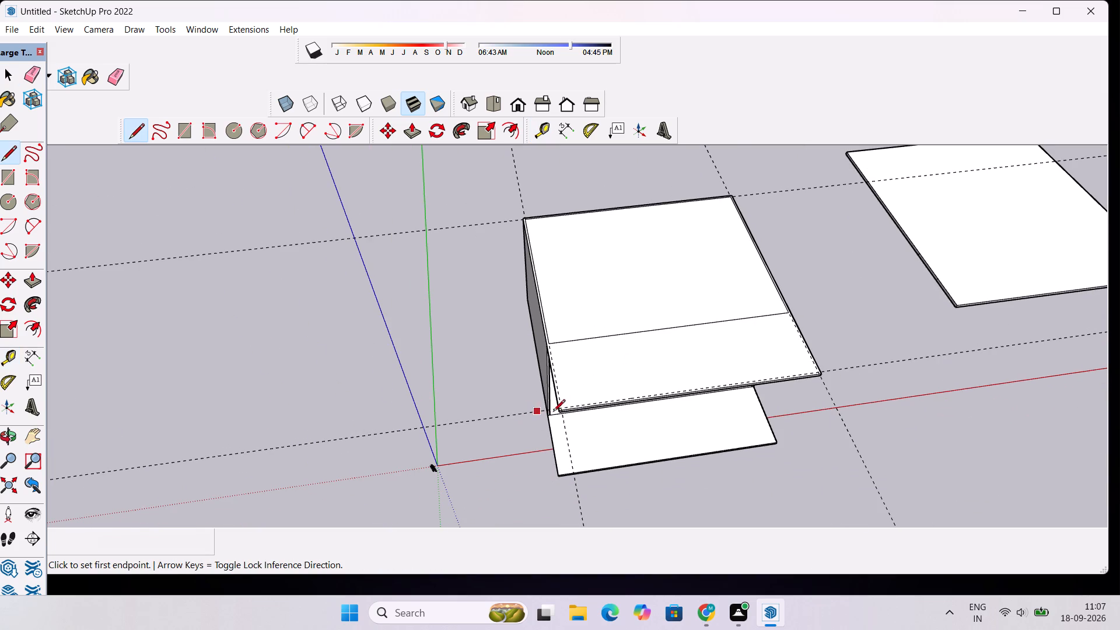
scroll(617, 359, up, 4)
scroll(530, 338, up, 8)
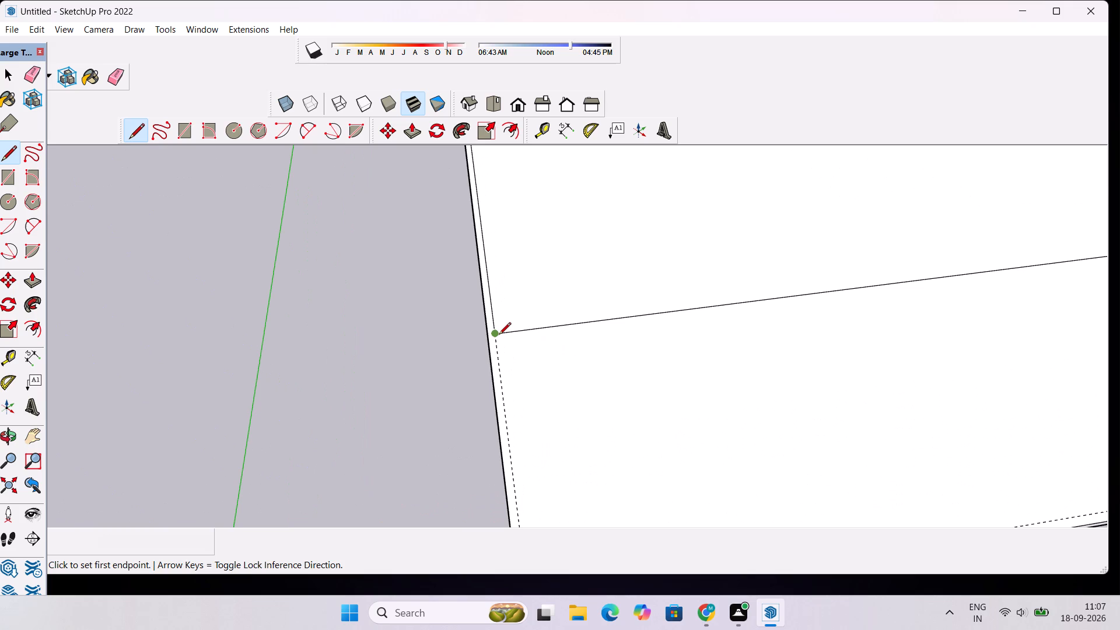
click(495, 333)
scroll(495, 333, up, 9)
click(474, 337)
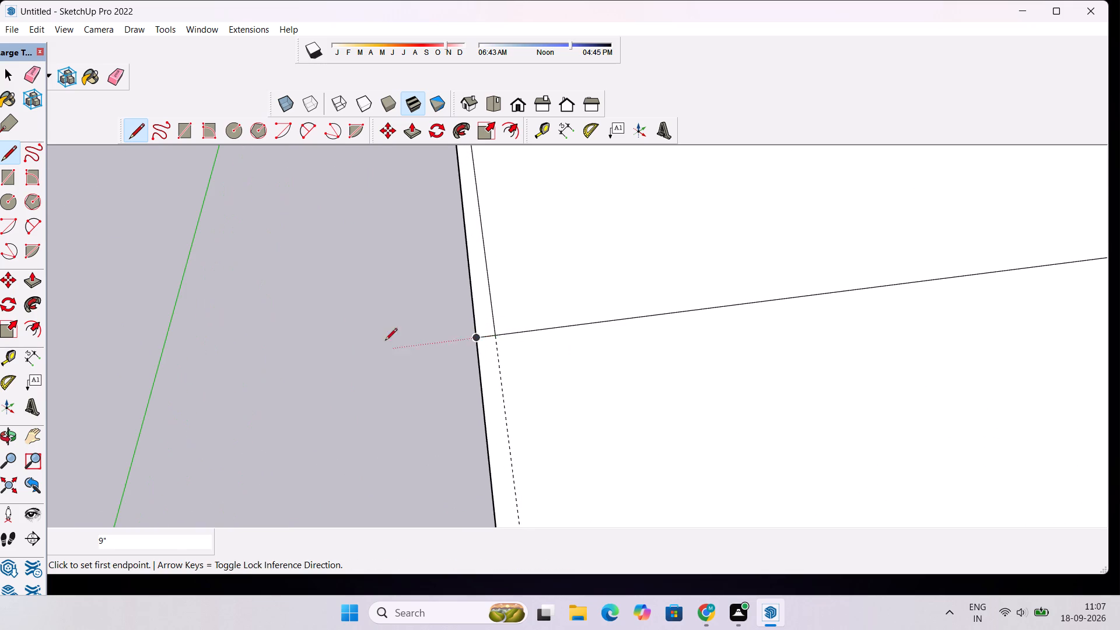
scroll(331, 341, down, 11)
scroll(879, 267, up, 9)
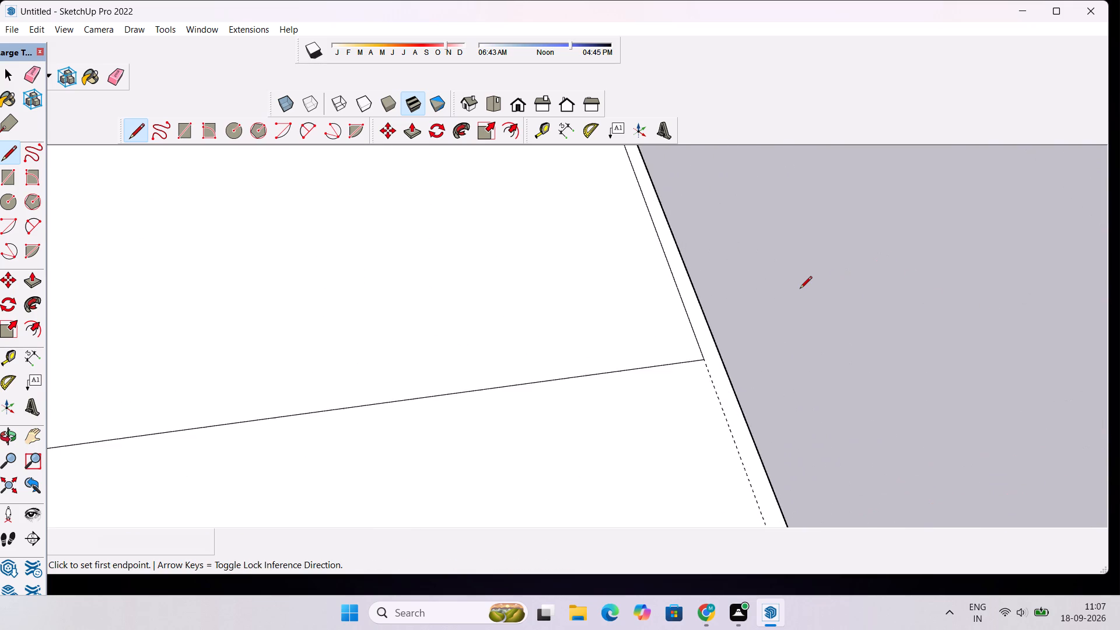
scroll(800, 289, up, 3)
scroll(797, 291, down, 4)
scroll(770, 316, up, 3)
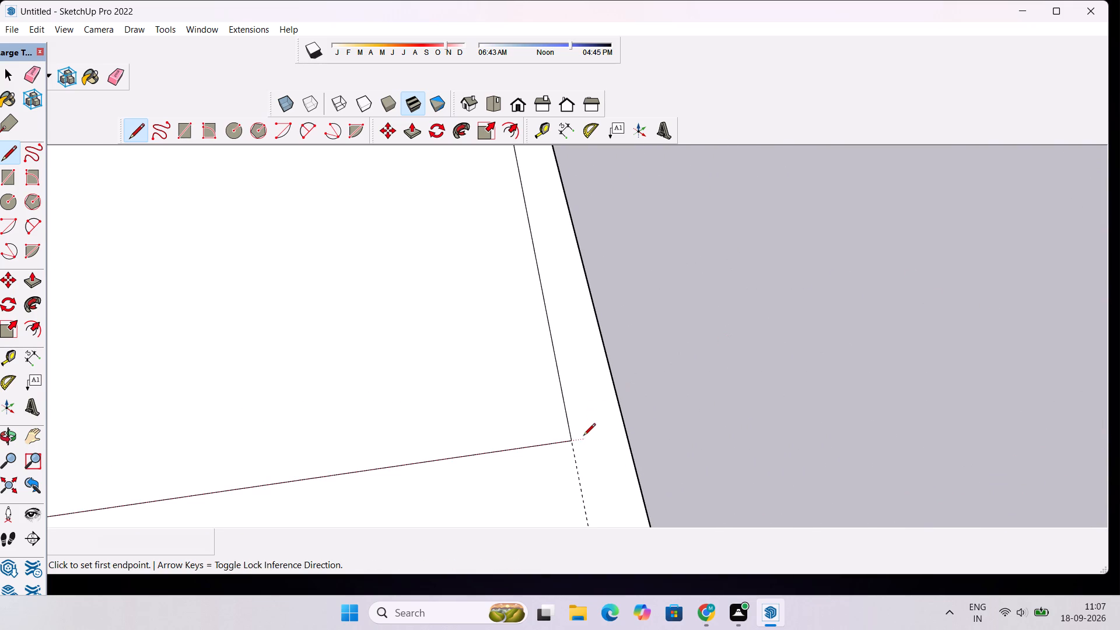
click(573, 439)
click(625, 435)
Outline the front roof area along the 9" guides with two 26' 3" side lines and an 88' 6" front line, starting and ending at the dividing line.
scroll(656, 396, down, 3)
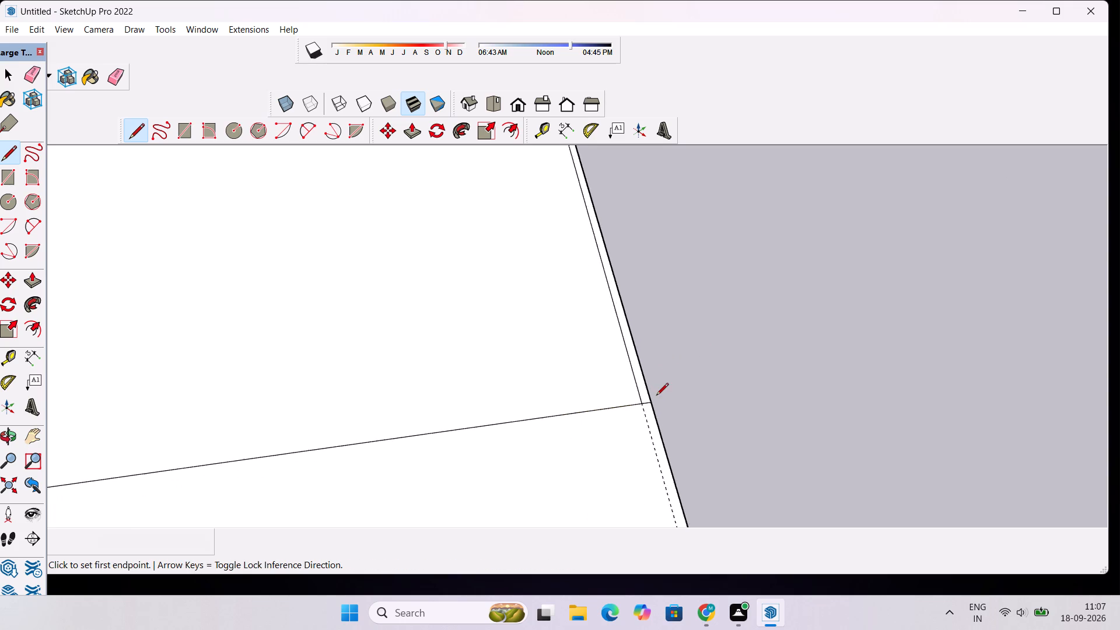
scroll(656, 396, down, 13)
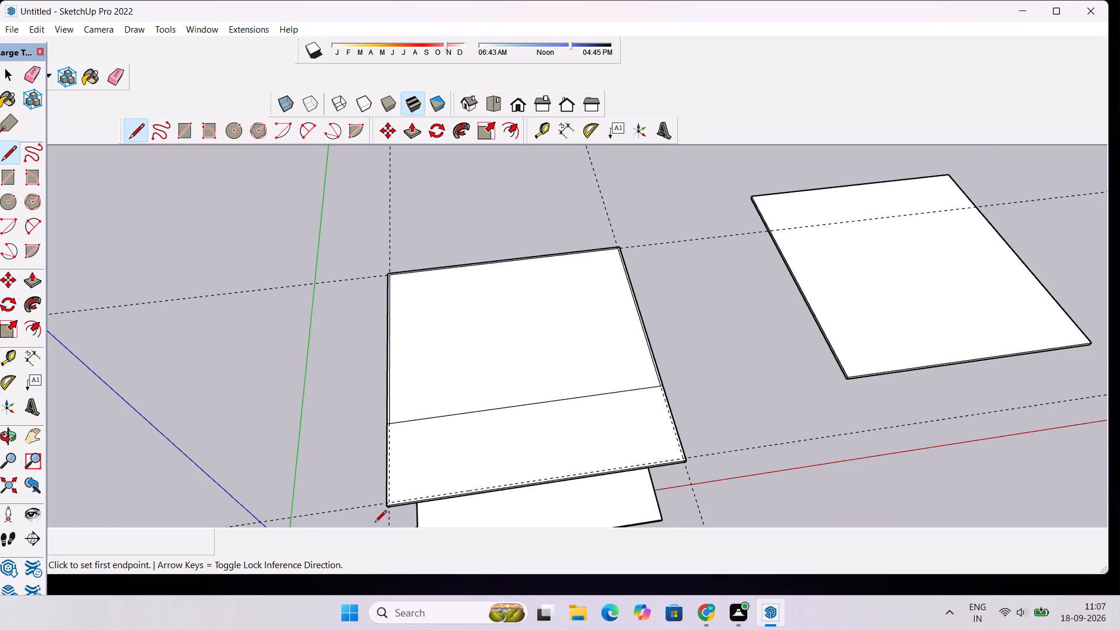
scroll(374, 523, up, 1)
scroll(414, 426, down, 7)
scroll(390, 505, up, 8)
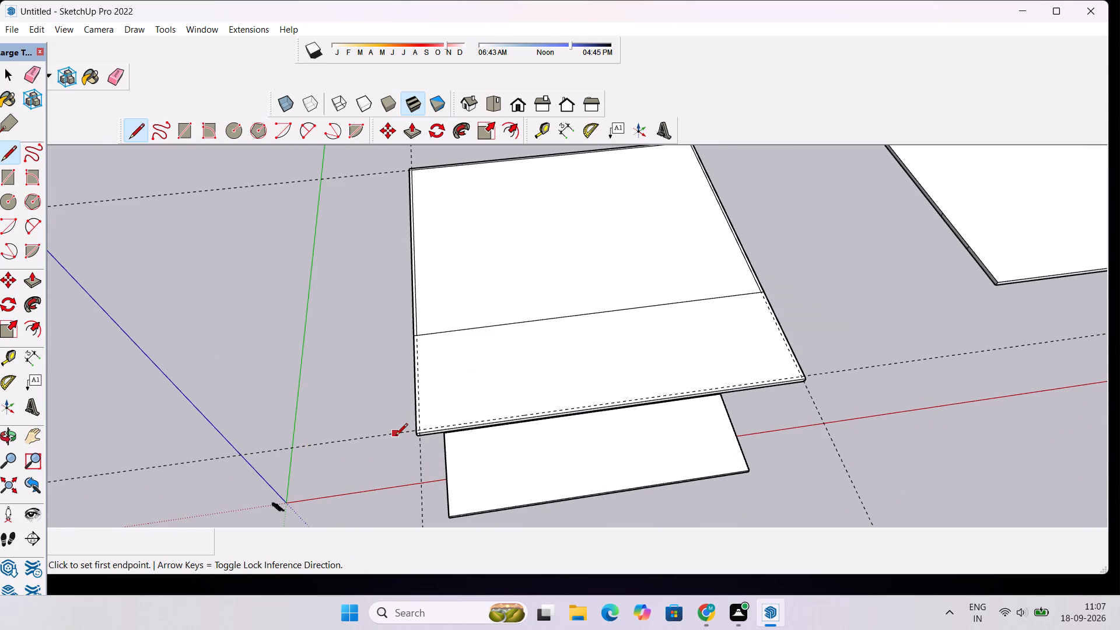
scroll(397, 435, up, 4)
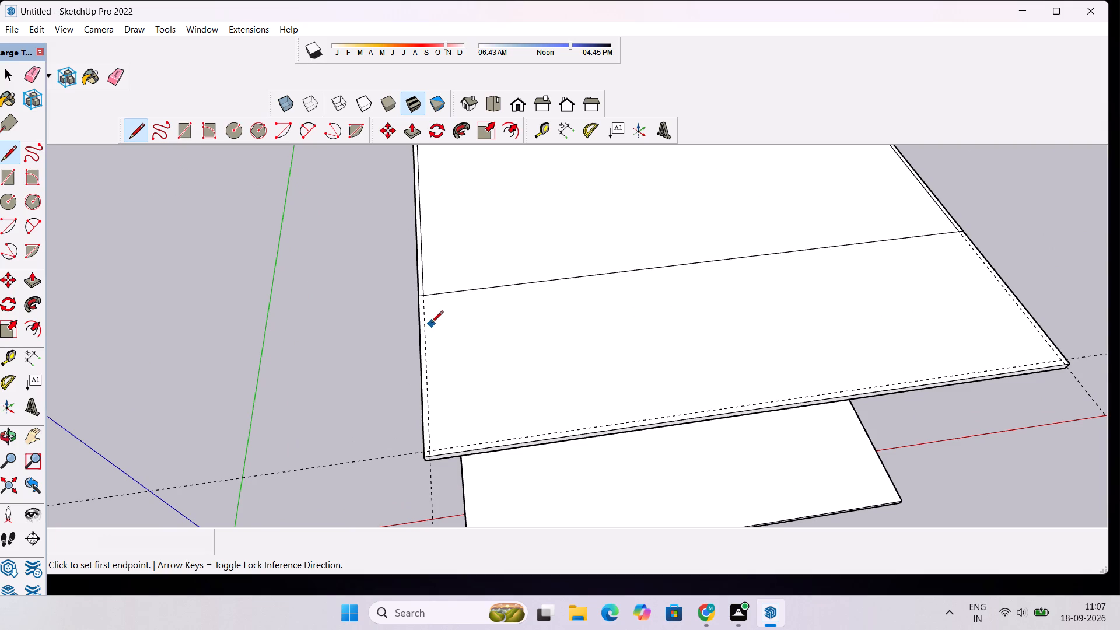
scroll(431, 360, up, 4)
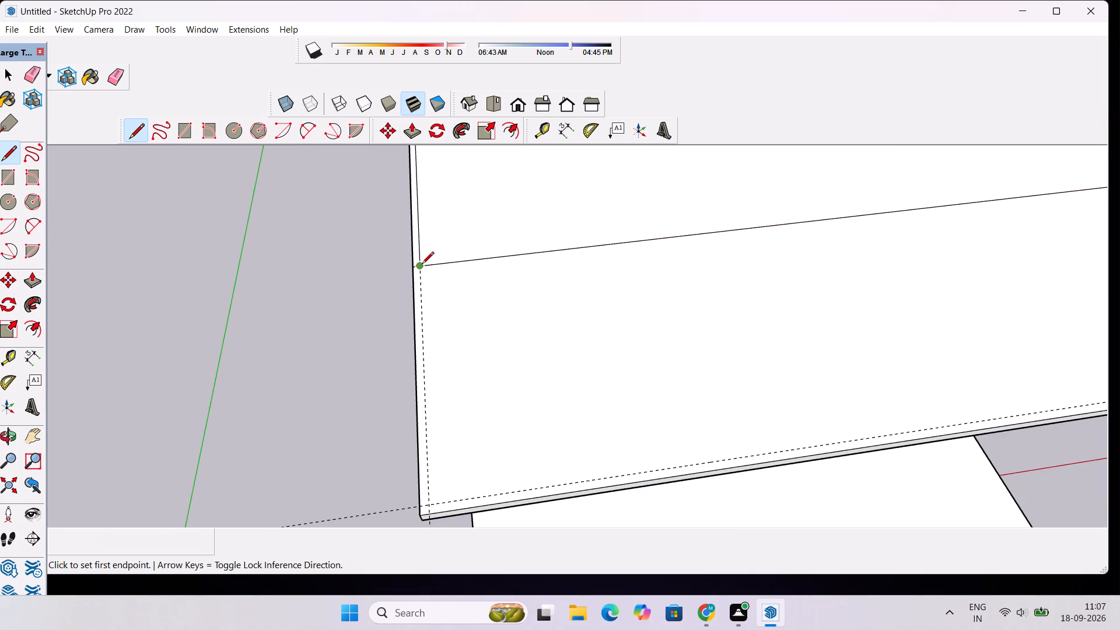
click(420, 268)
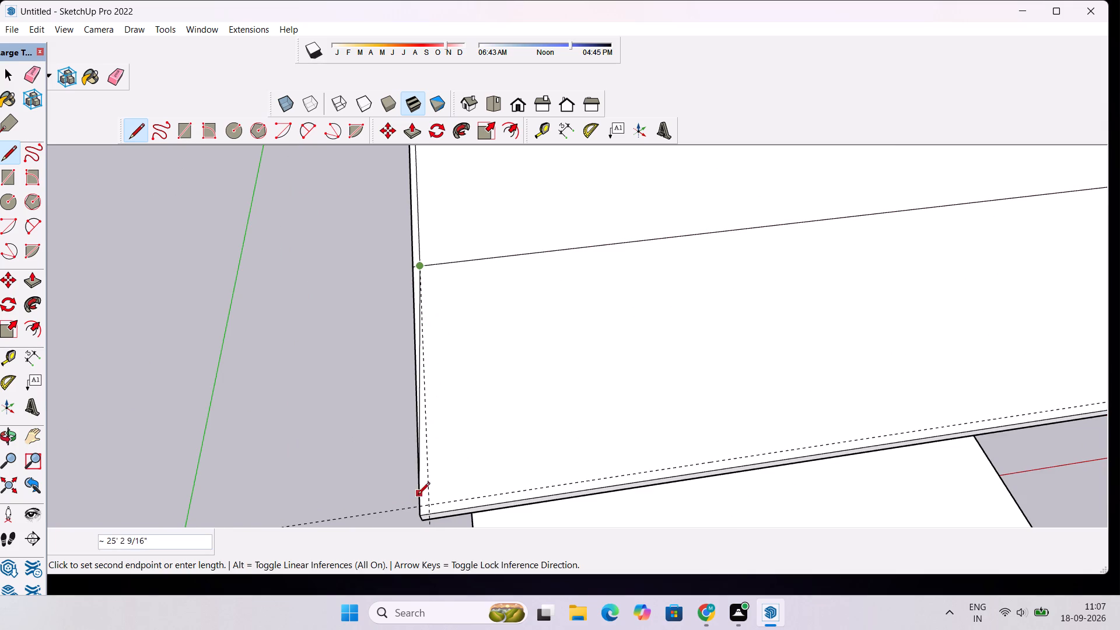
click(428, 505)
scroll(364, 435, down, 2)
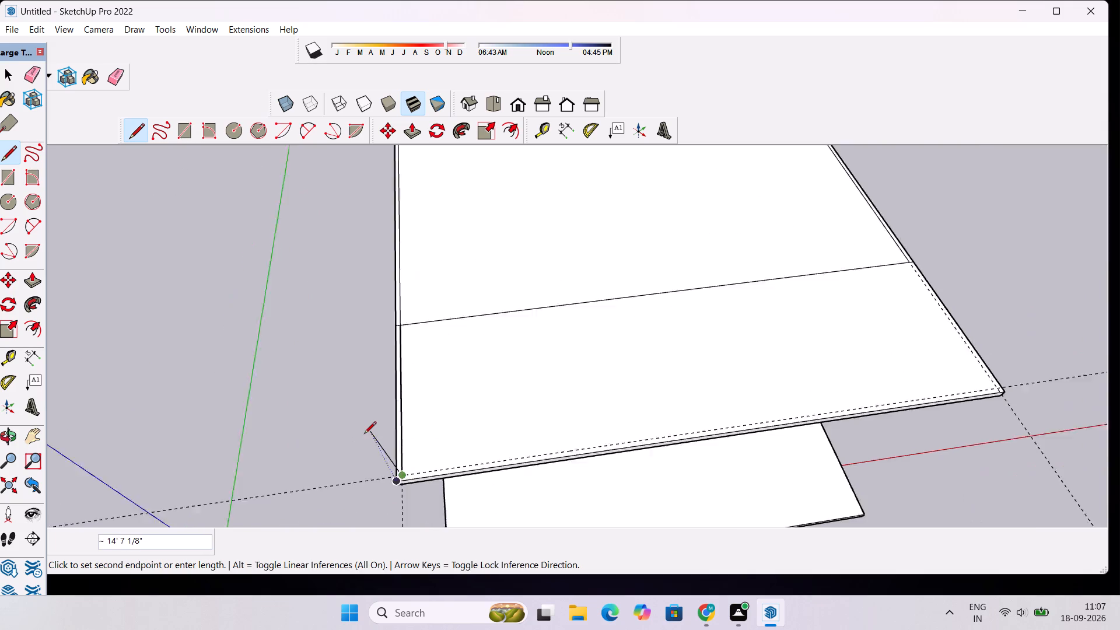
scroll(364, 435, down, 12)
scroll(568, 416, up, 6)
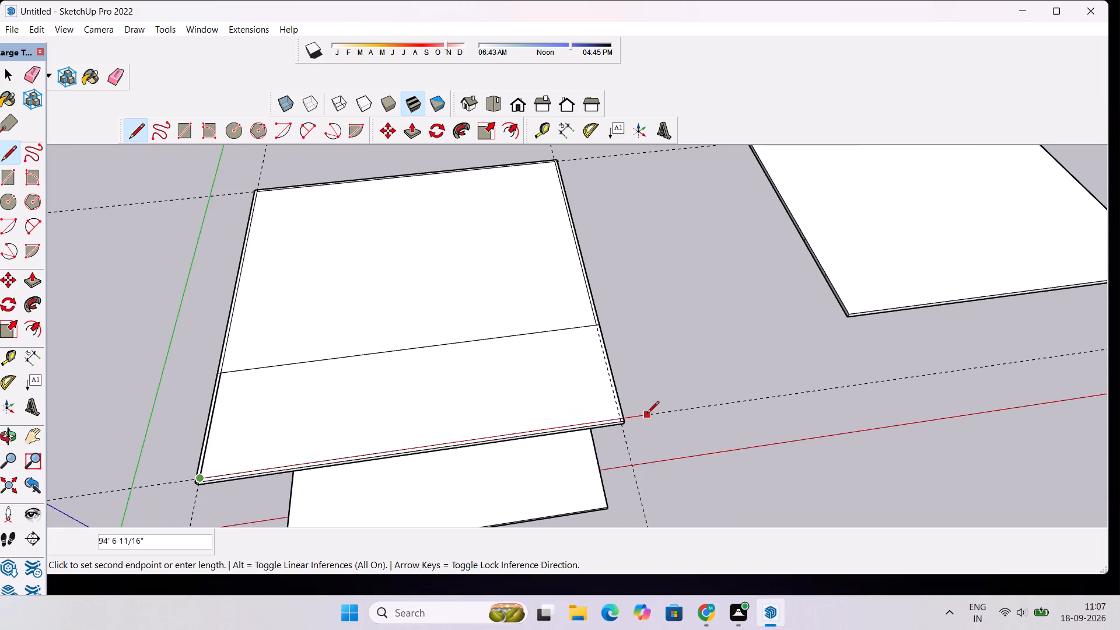
scroll(647, 414, up, 7)
scroll(597, 422, up, 2)
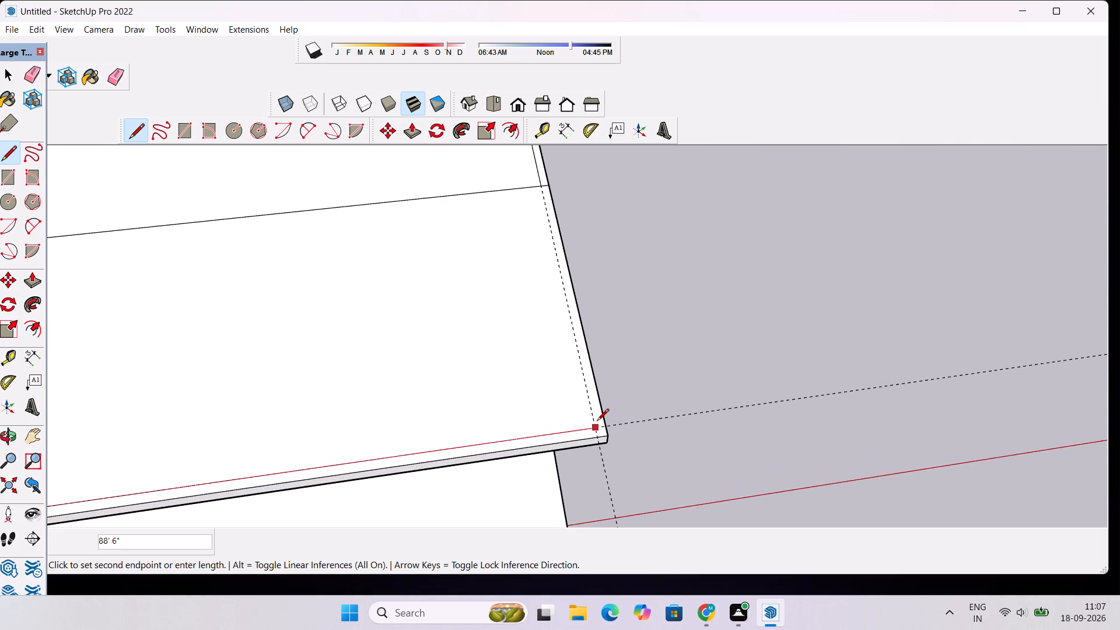
scroll(597, 422, up, 3)
click(593, 432)
scroll(593, 432, down, 4)
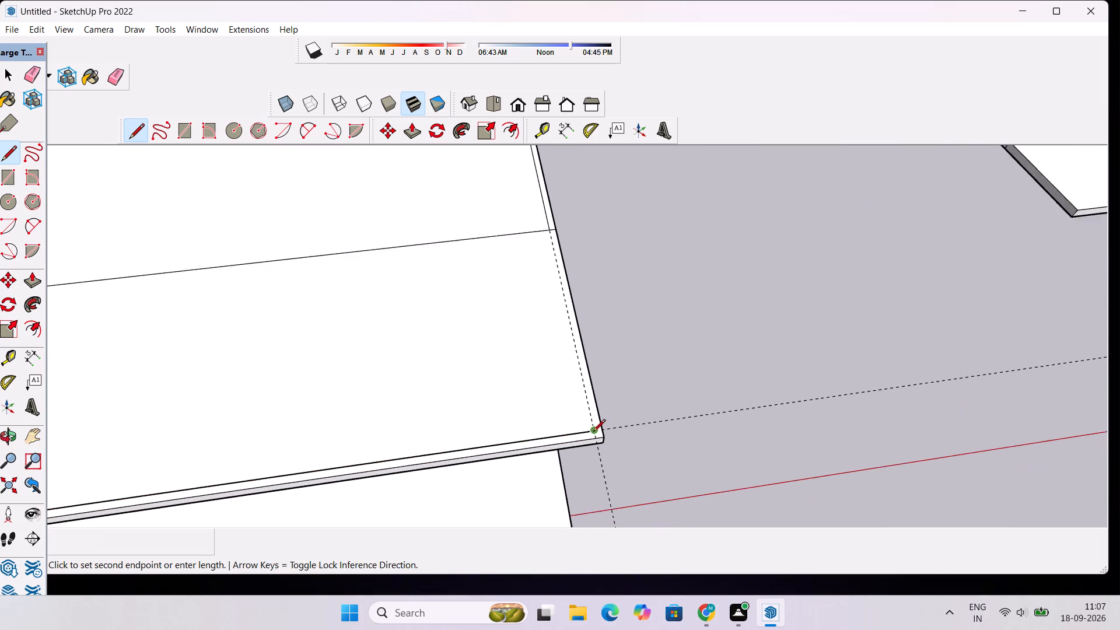
scroll(593, 432, down, 5)
scroll(556, 268, up, 4)
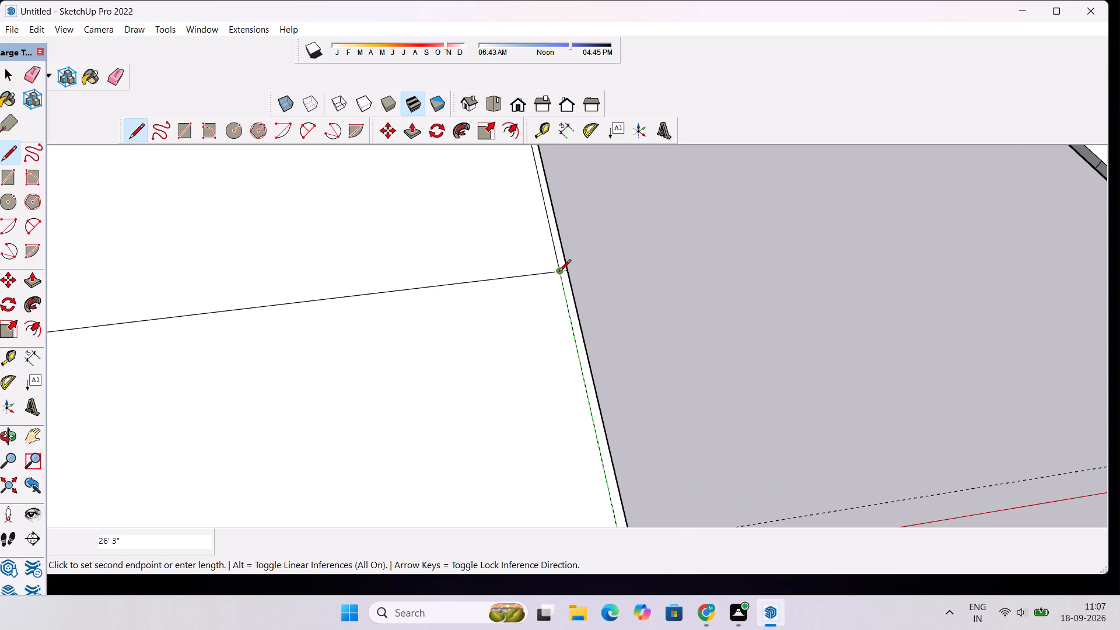
click(559, 272)
scroll(559, 272, down, 13)
key(space)
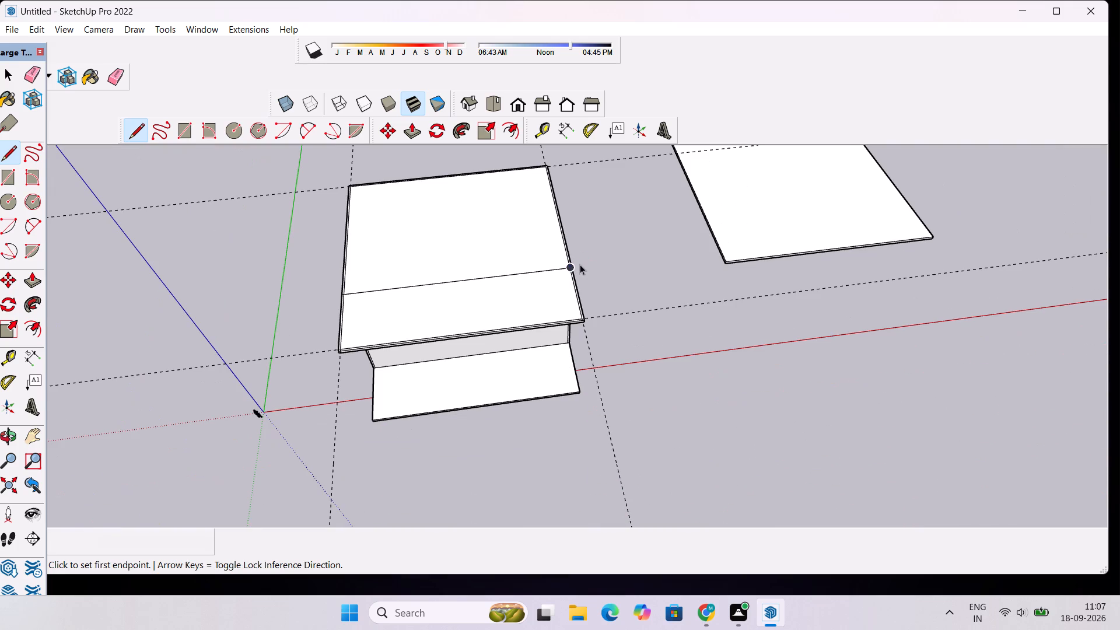
Erase the front guide, the rear guide and the side guide nearest the origin around the roof slab.
text(o)
scroll(458, 327, down, 3)
shift+drag(450, 316, 548, 303)
scroll(549, 303, down, 5)
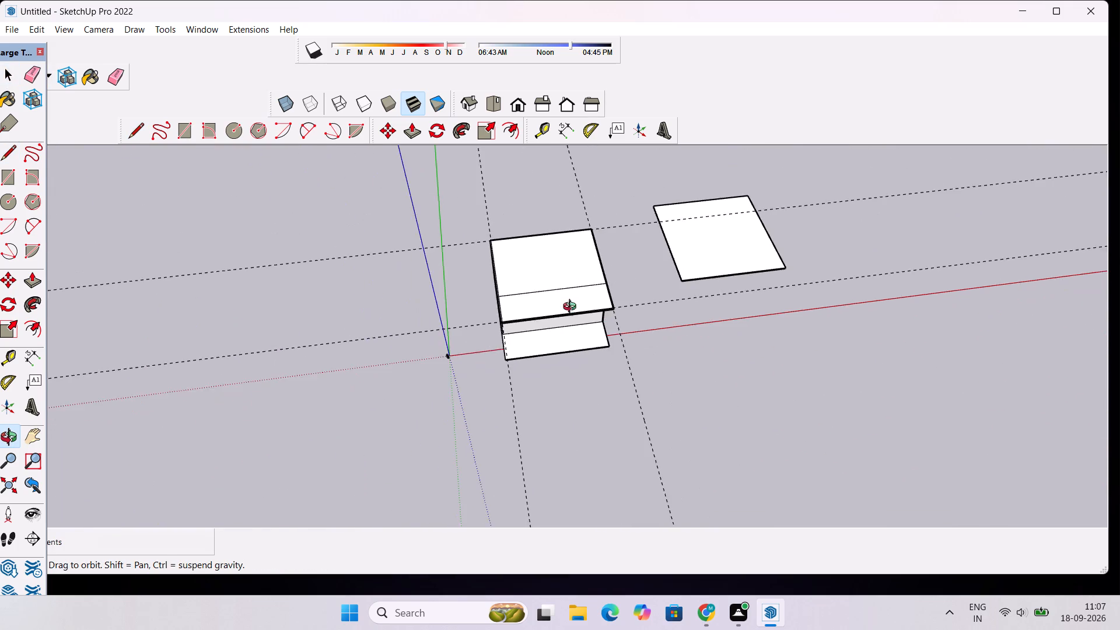
drag(573, 309, 558, 415)
scroll(549, 307, up, 8)
shift+drag(541, 316, 579, 323)
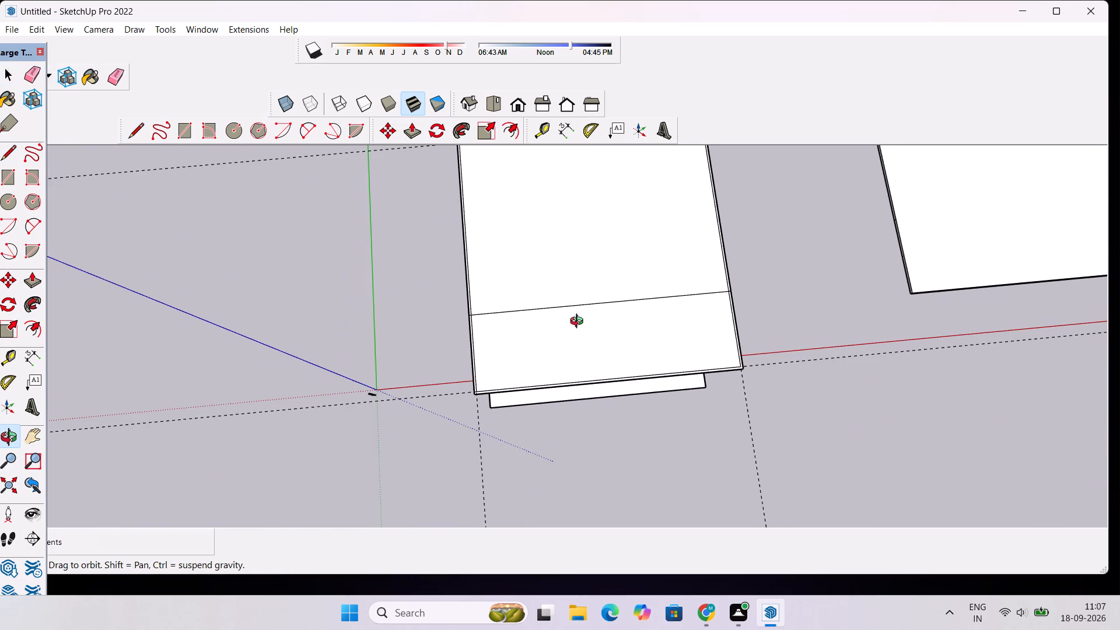
scroll(579, 323, up, 1)
key(e)
scroll(467, 310, down, 6)
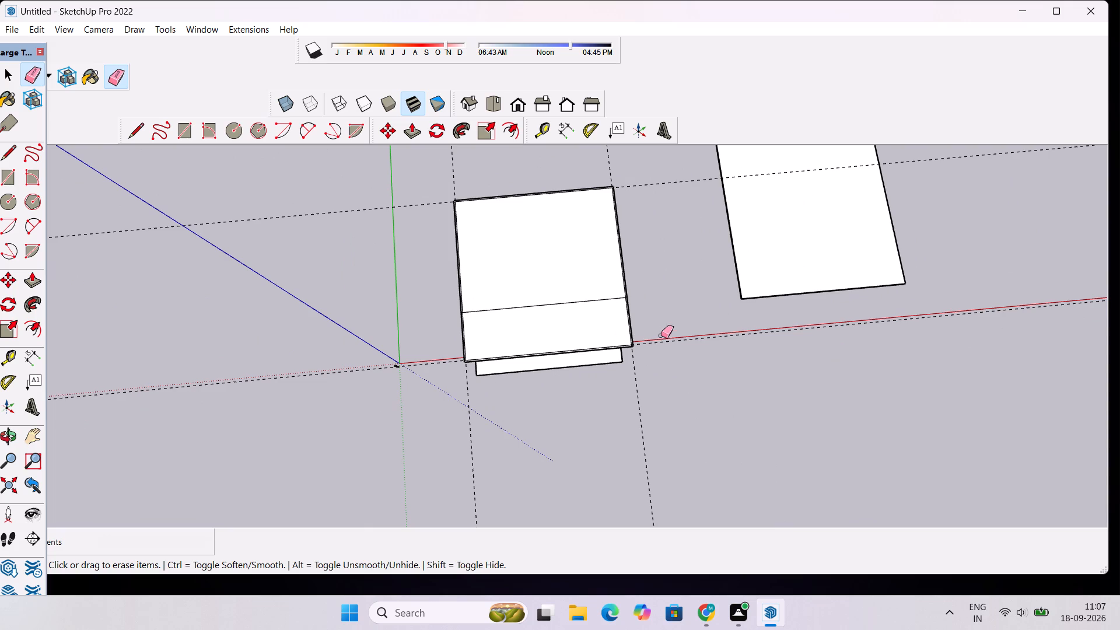
drag(681, 334, 621, 423)
scroll(635, 381, down, 6)
scroll(597, 257, up, 7)
drag(475, 212, 444, 243)
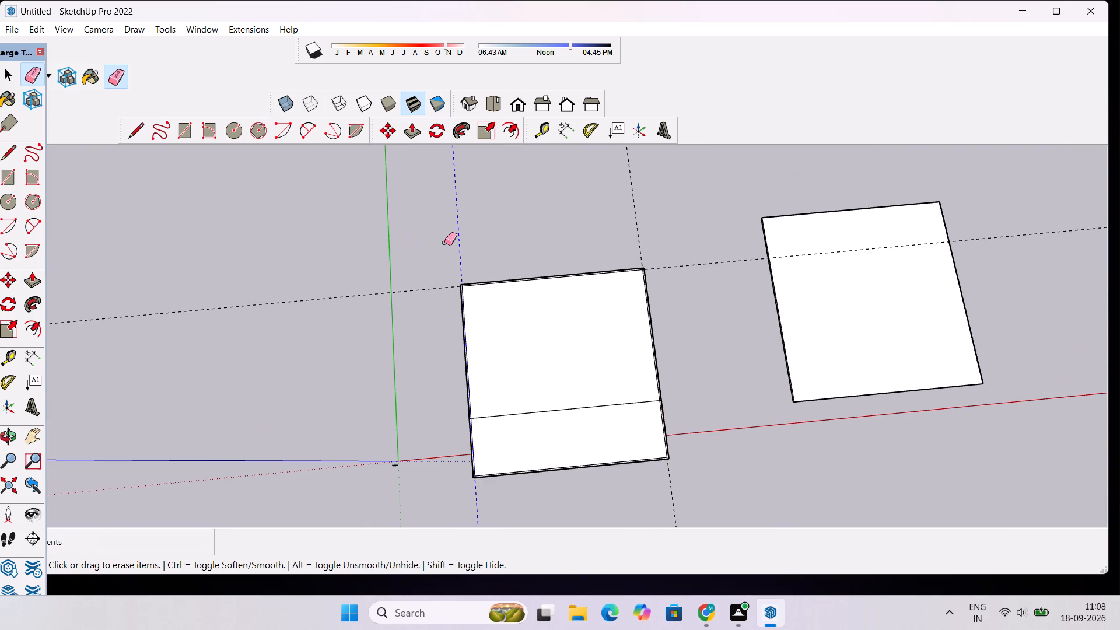
drag(444, 243, 429, 295)
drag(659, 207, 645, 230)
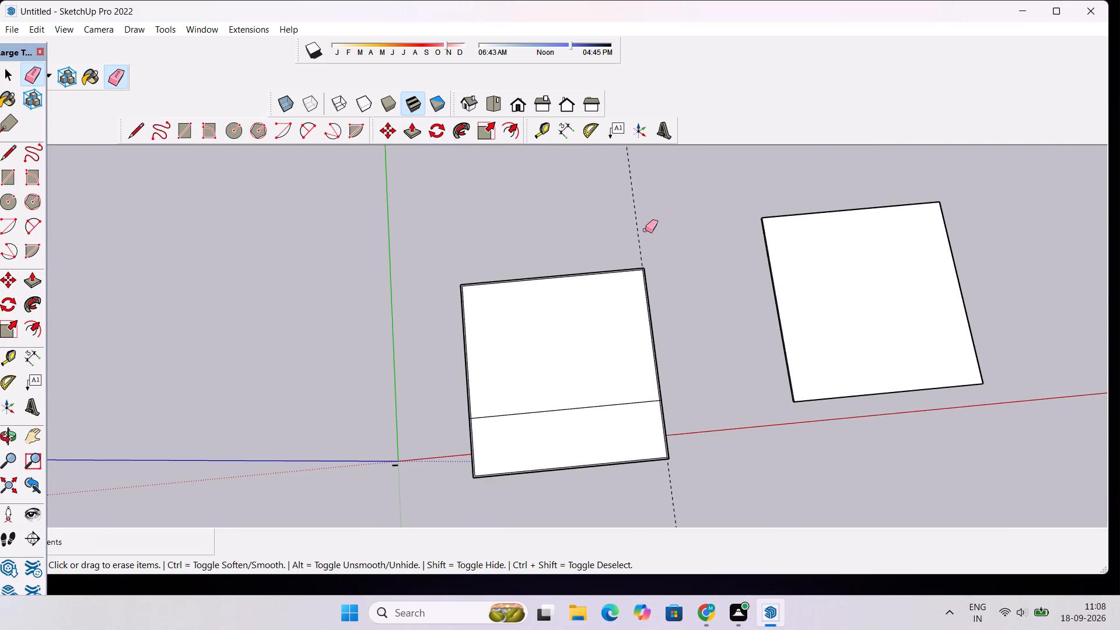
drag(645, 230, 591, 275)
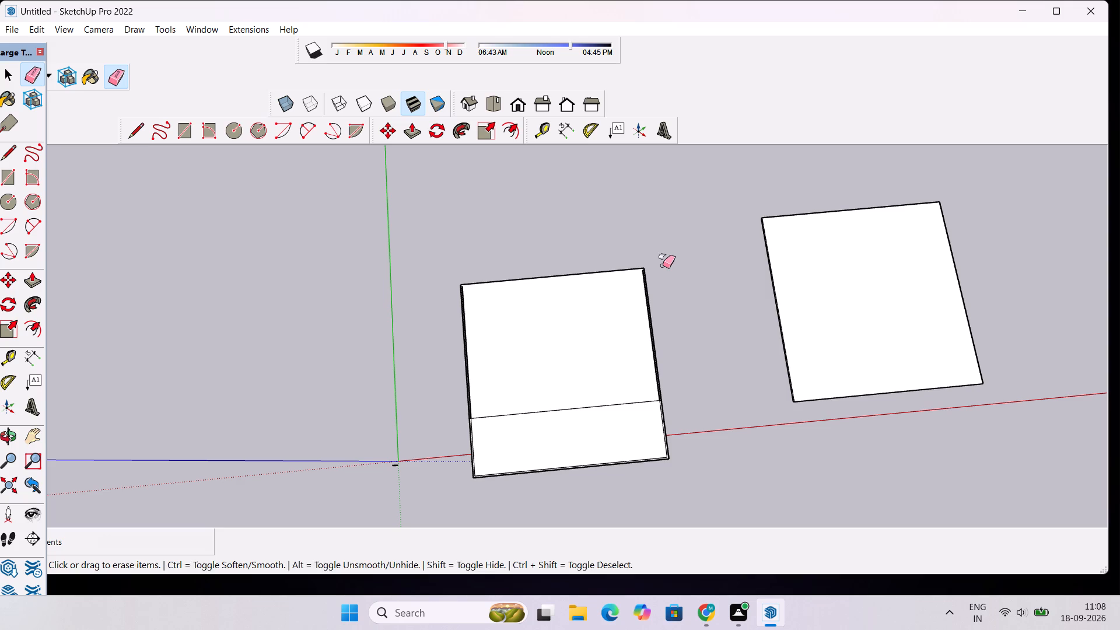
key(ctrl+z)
Erase the guide along the roof slab's side farther from the origin.
drag(639, 219, 635, 225)
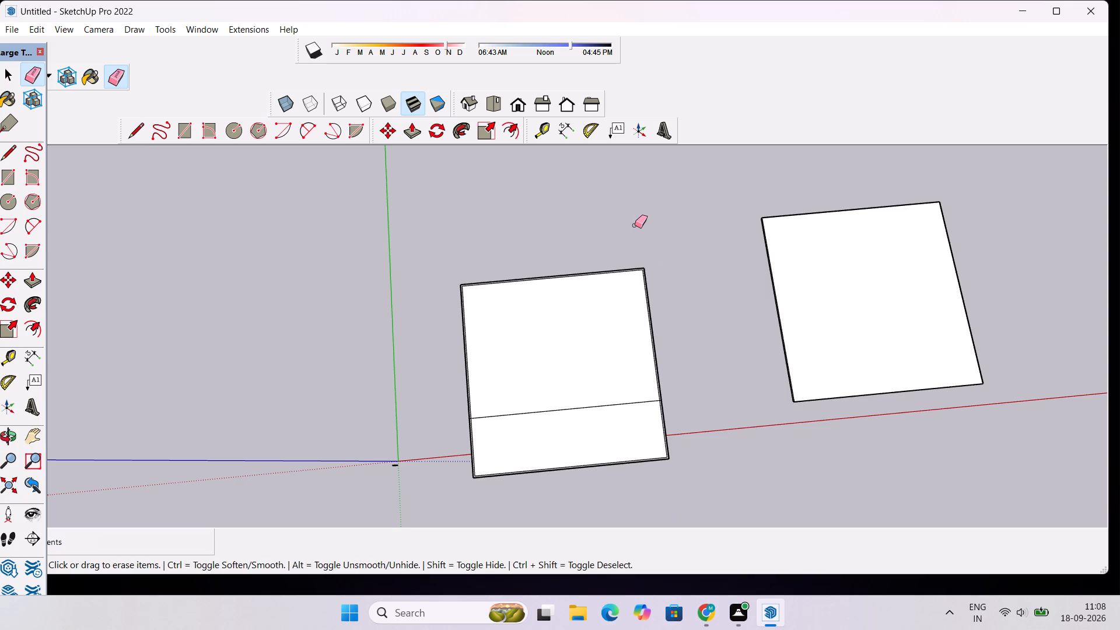
Examine the divided roof, the walls and the front strip of the building from several sides.
key(o)
drag(616, 363, 618, 272)
scroll(618, 259, down, 7)
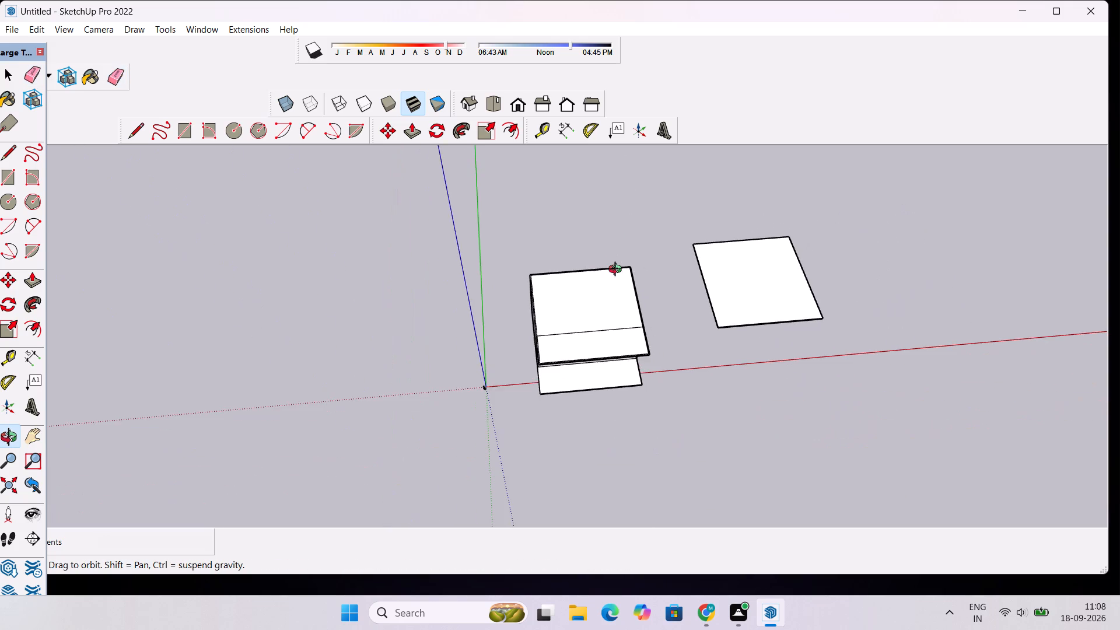
drag(633, 400, 965, 403)
scroll(516, 303, up, 12)
scroll(779, 395, up, 4)
scroll(779, 395, down, 7)
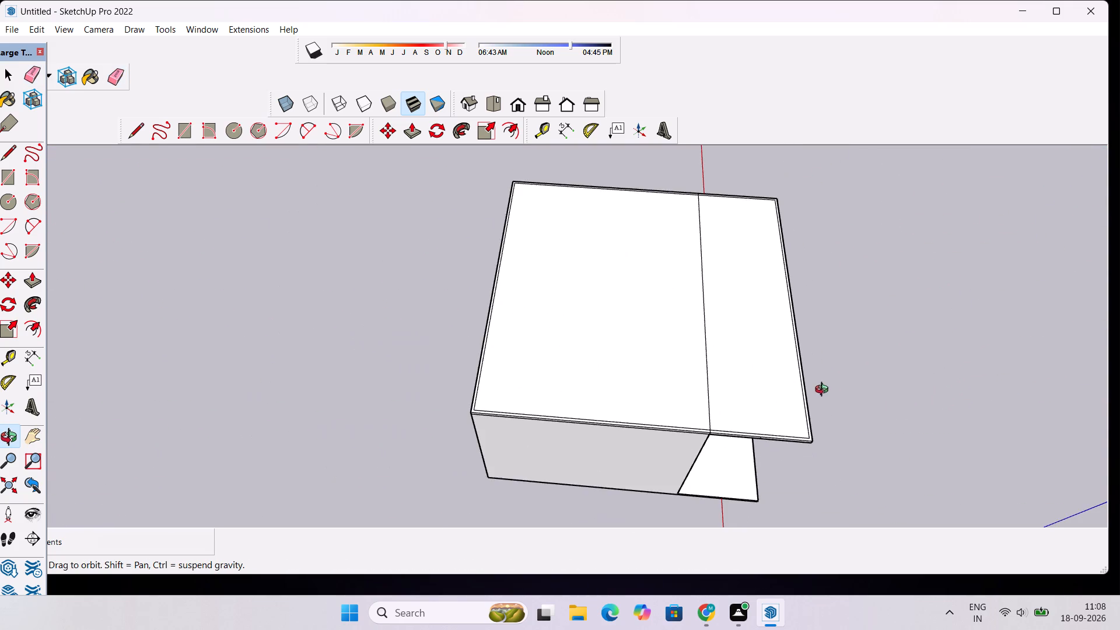
drag(834, 392, 415, 288)
scroll(419, 277, down, 6)
drag(568, 429, 475, 340)
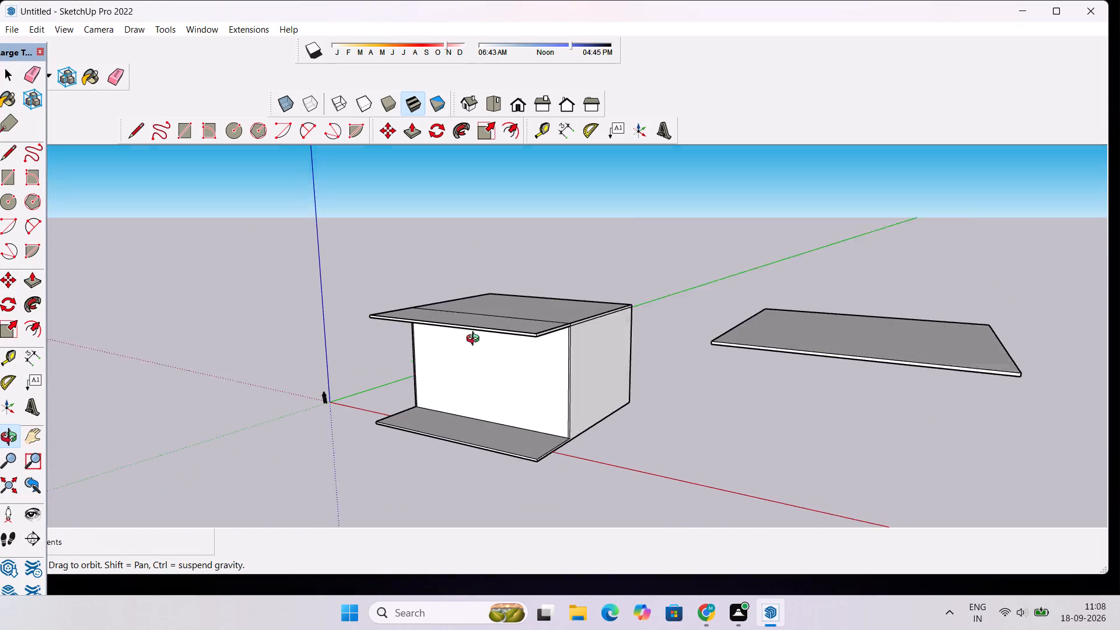
drag(475, 340, 473, 340)
drag(519, 337, 617, 416)
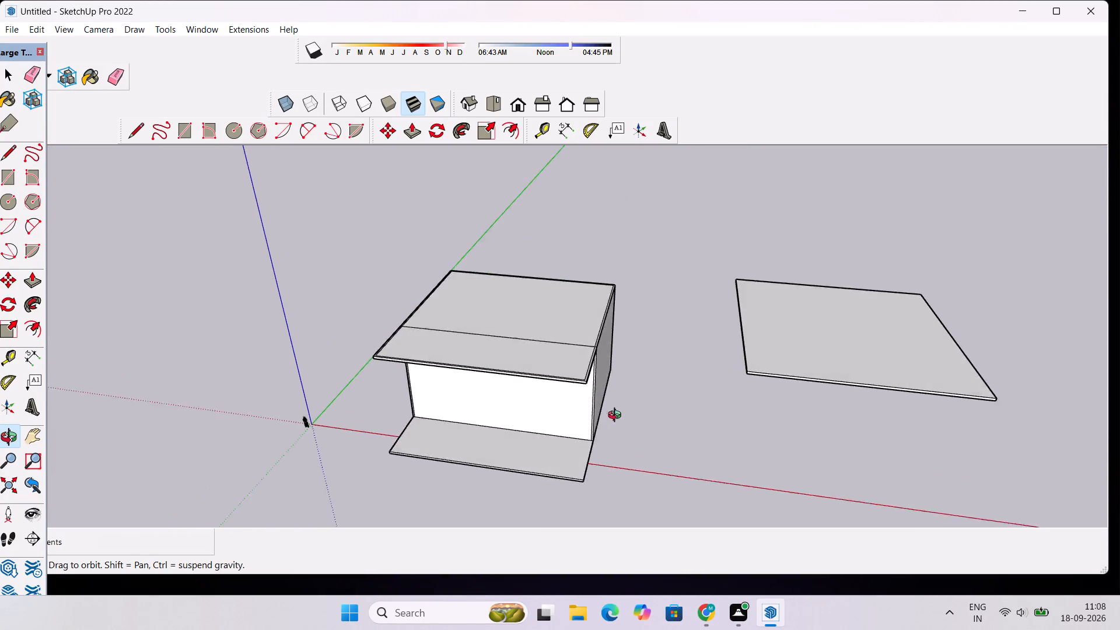
drag(617, 416, 637, 439)
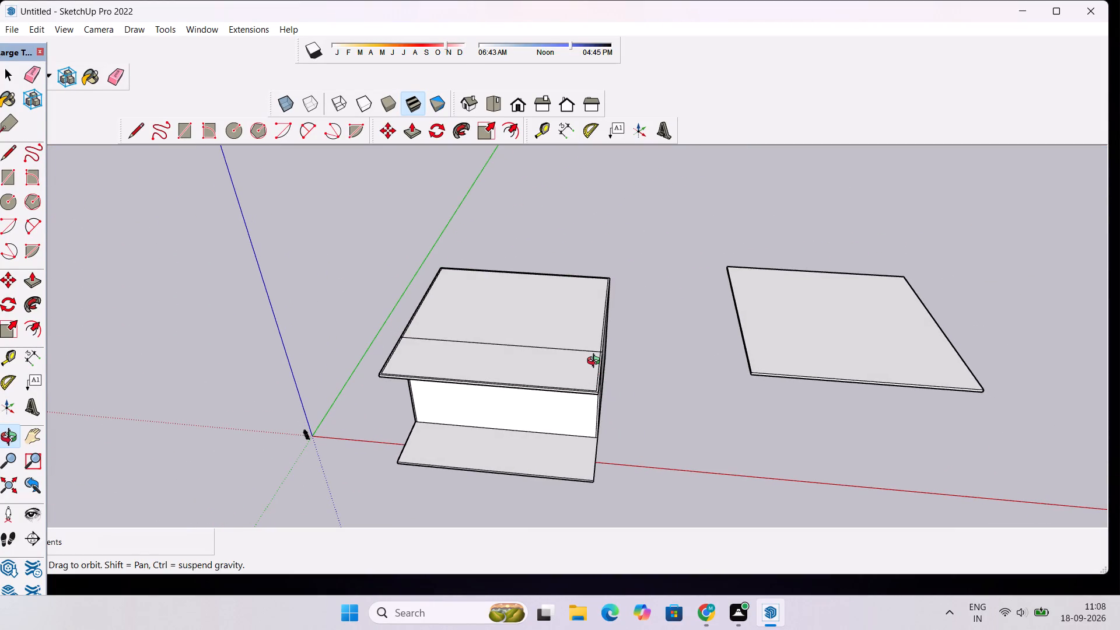
scroll(531, 342, up, 3)
scroll(531, 342, down, 3)
drag(531, 342, 542, 380)
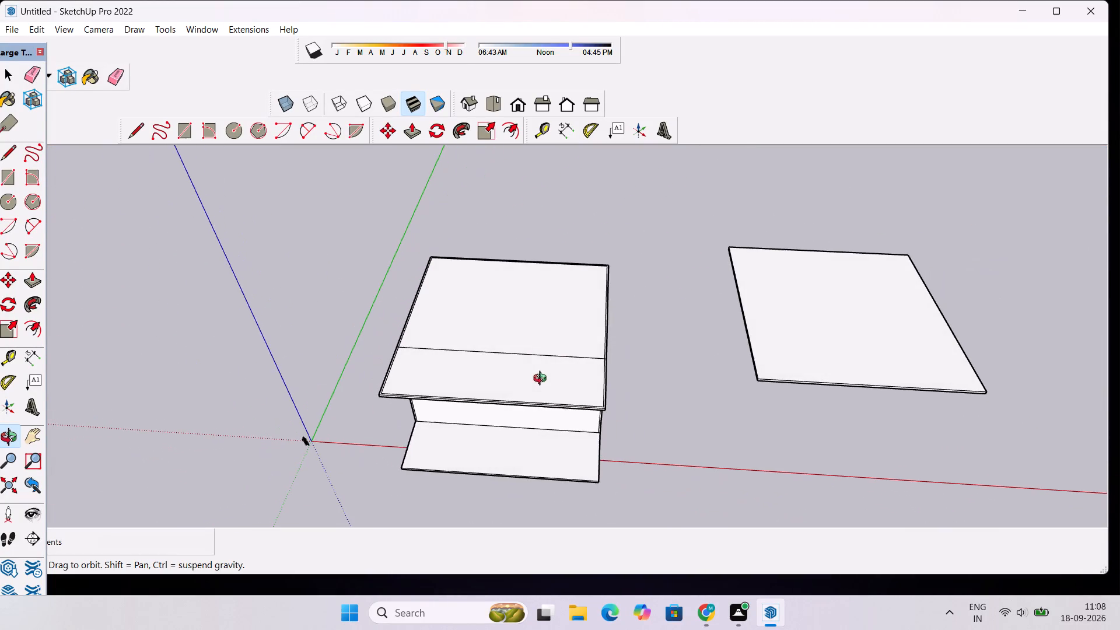
scroll(537, 363, up, 1)
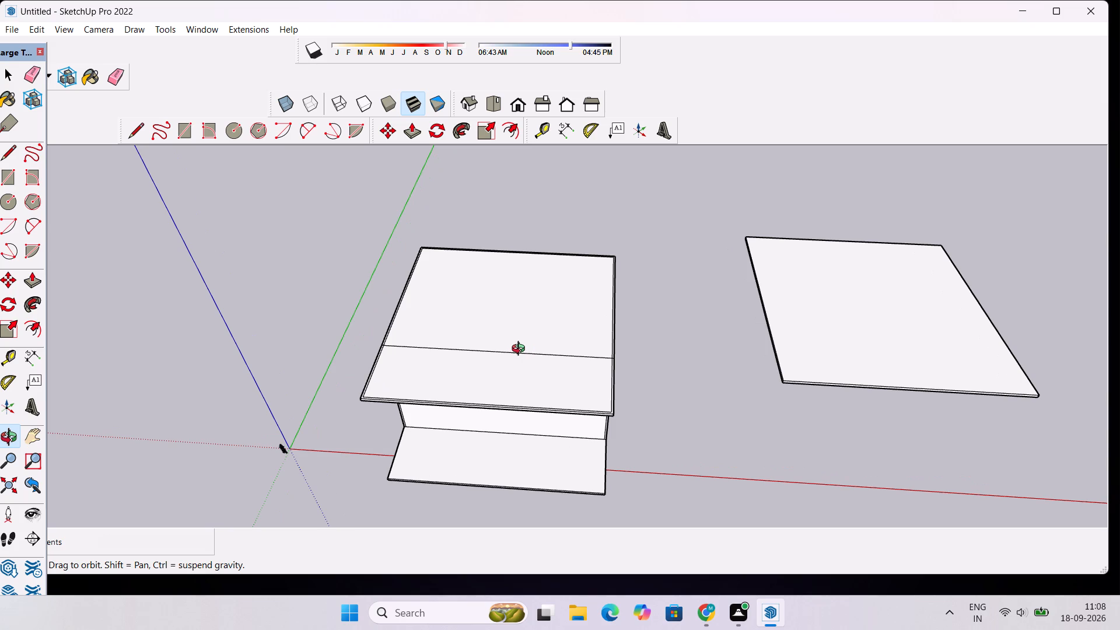
shift+drag(519, 348, 555, 398)
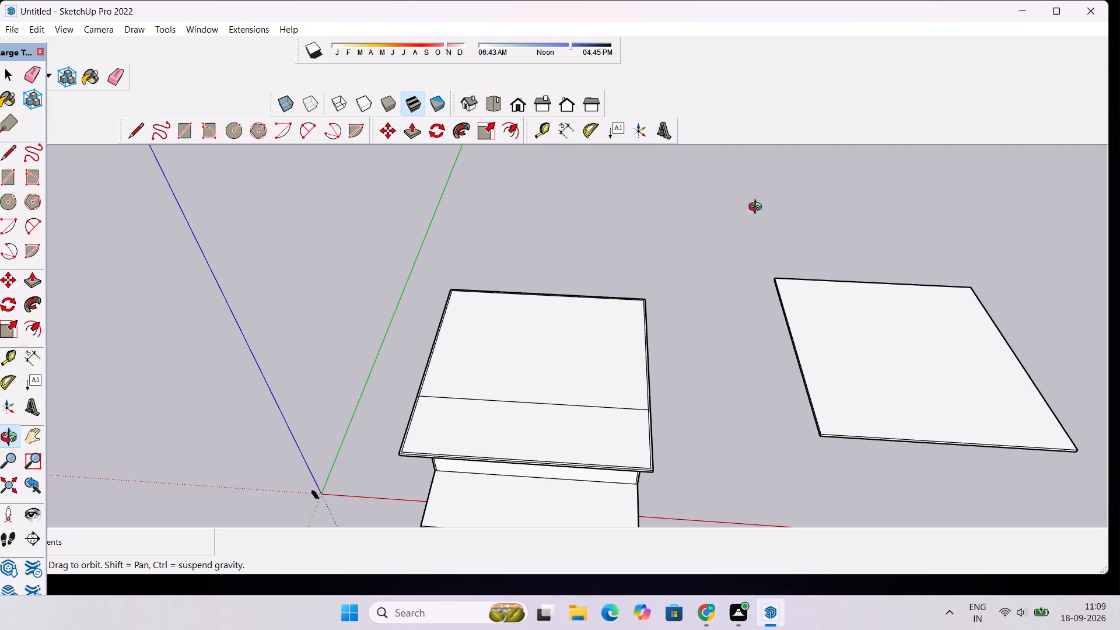
scroll(769, 219, down, 6)
scroll(691, 340, up, 3)
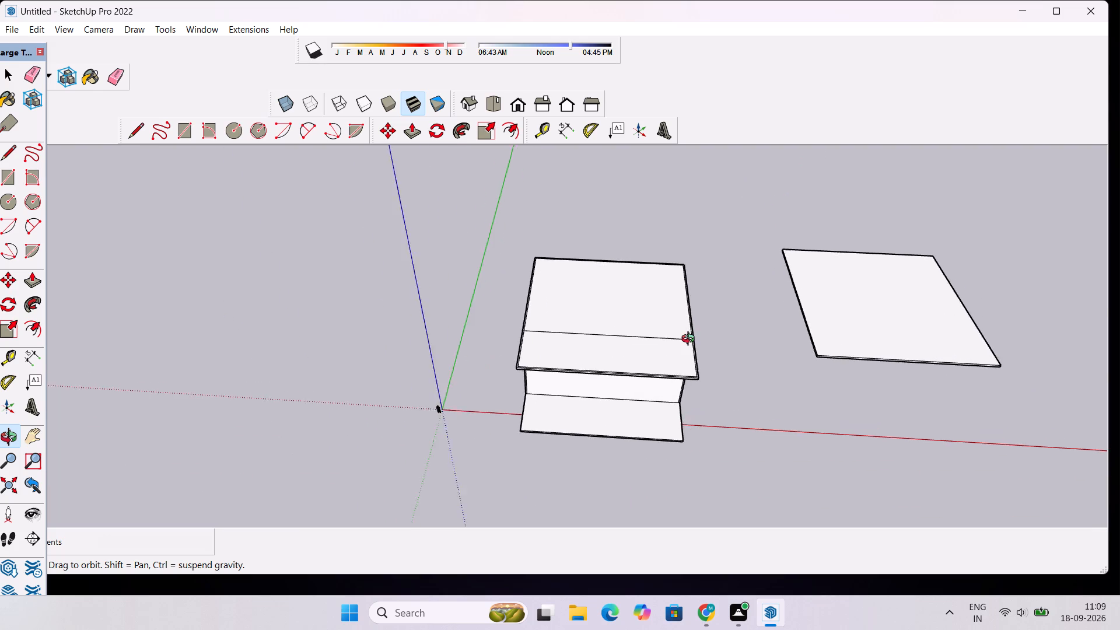
scroll(691, 340, up, 3)
drag(710, 342, 722, 314)
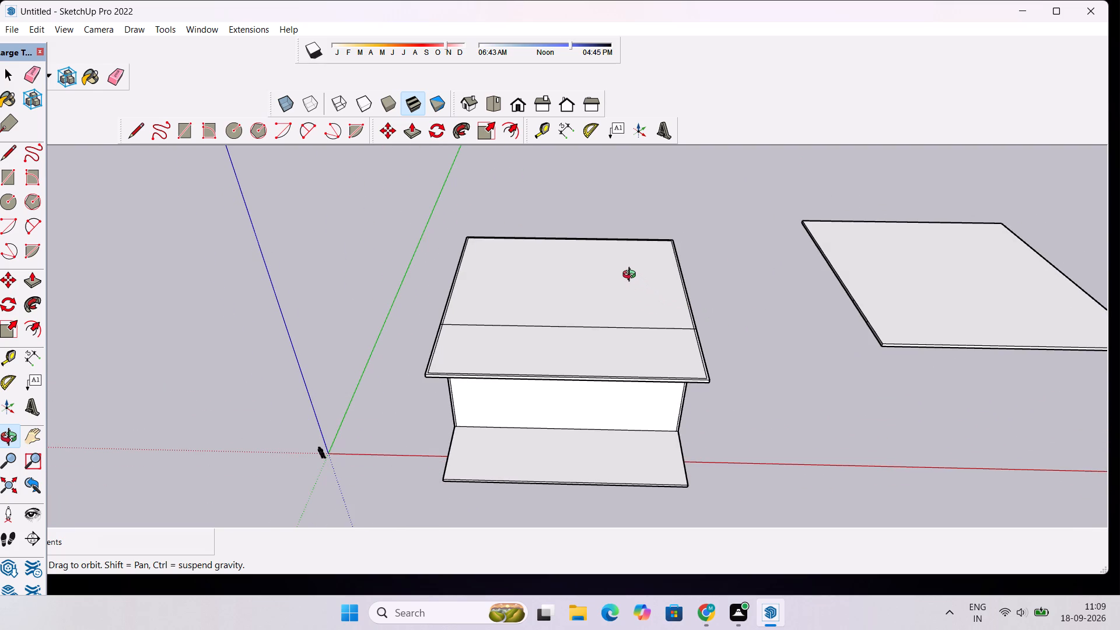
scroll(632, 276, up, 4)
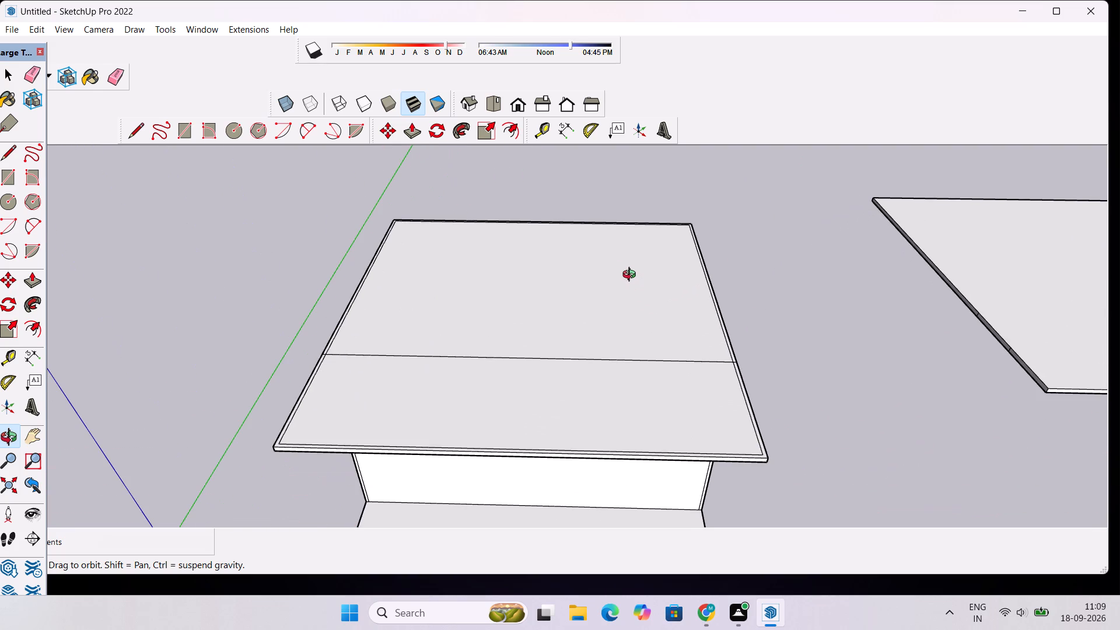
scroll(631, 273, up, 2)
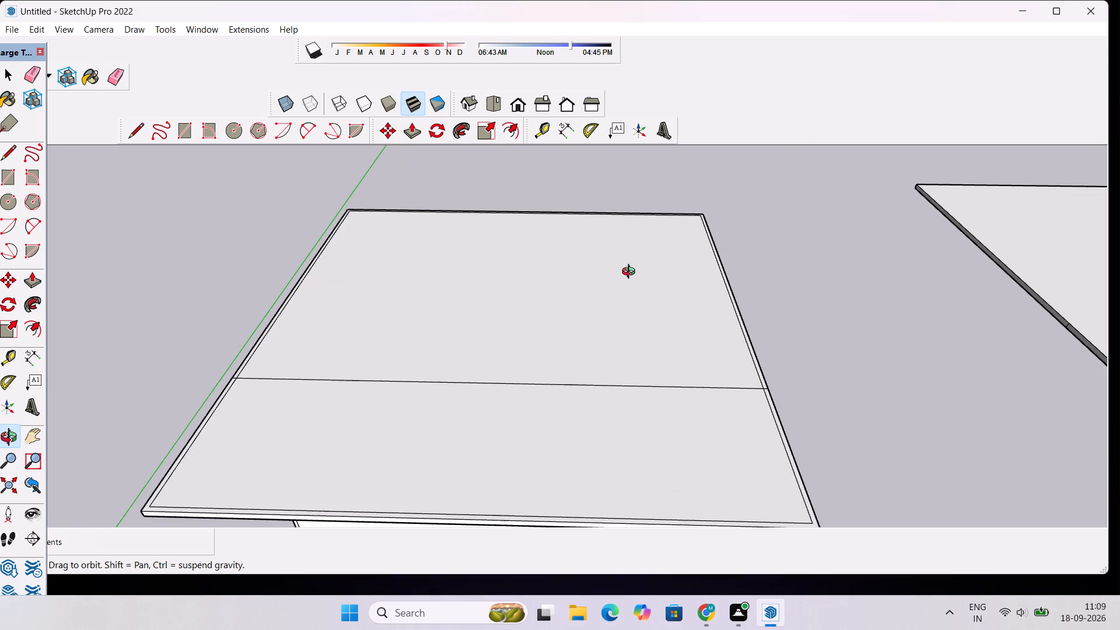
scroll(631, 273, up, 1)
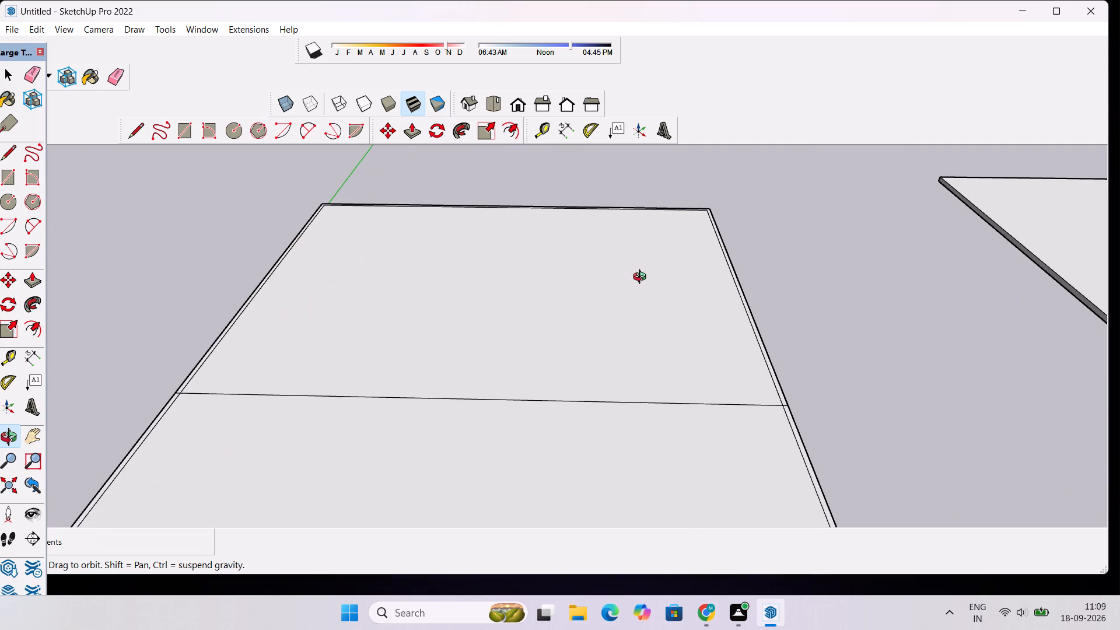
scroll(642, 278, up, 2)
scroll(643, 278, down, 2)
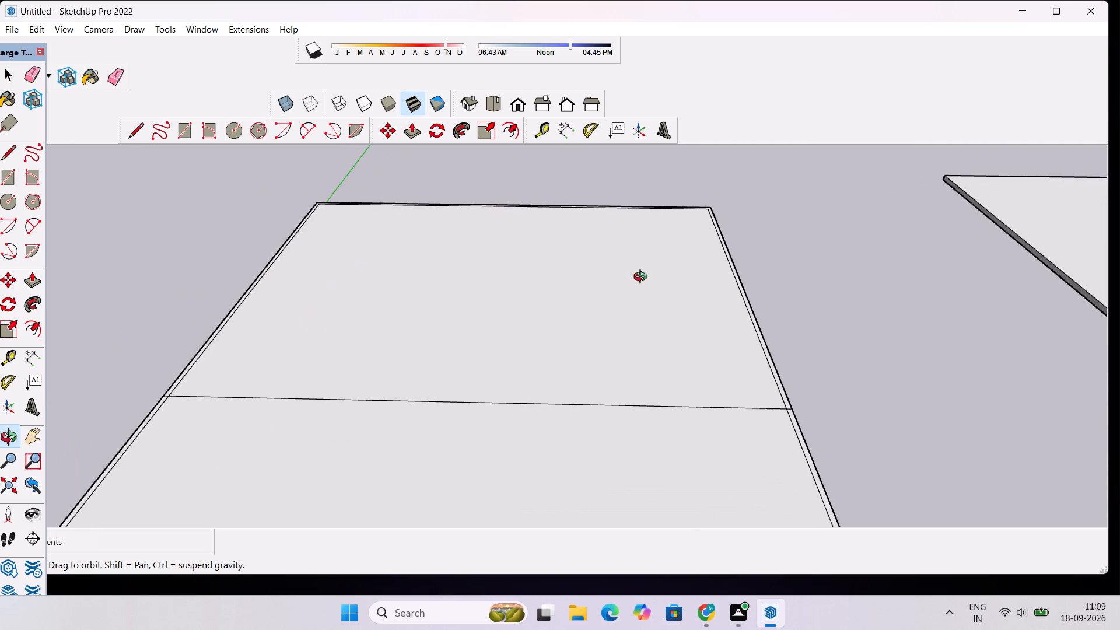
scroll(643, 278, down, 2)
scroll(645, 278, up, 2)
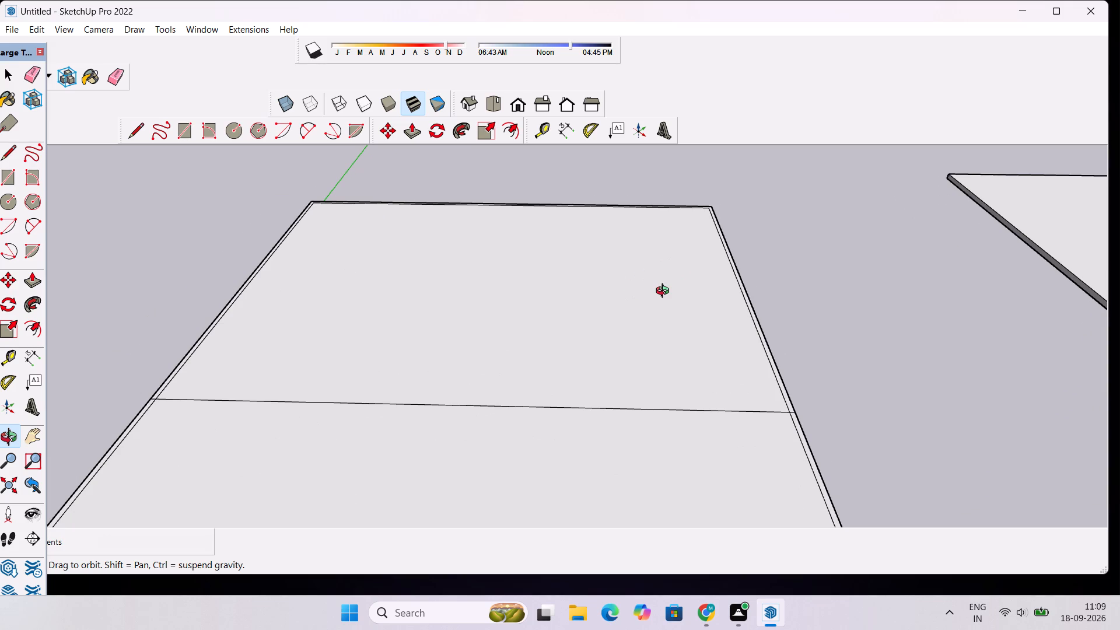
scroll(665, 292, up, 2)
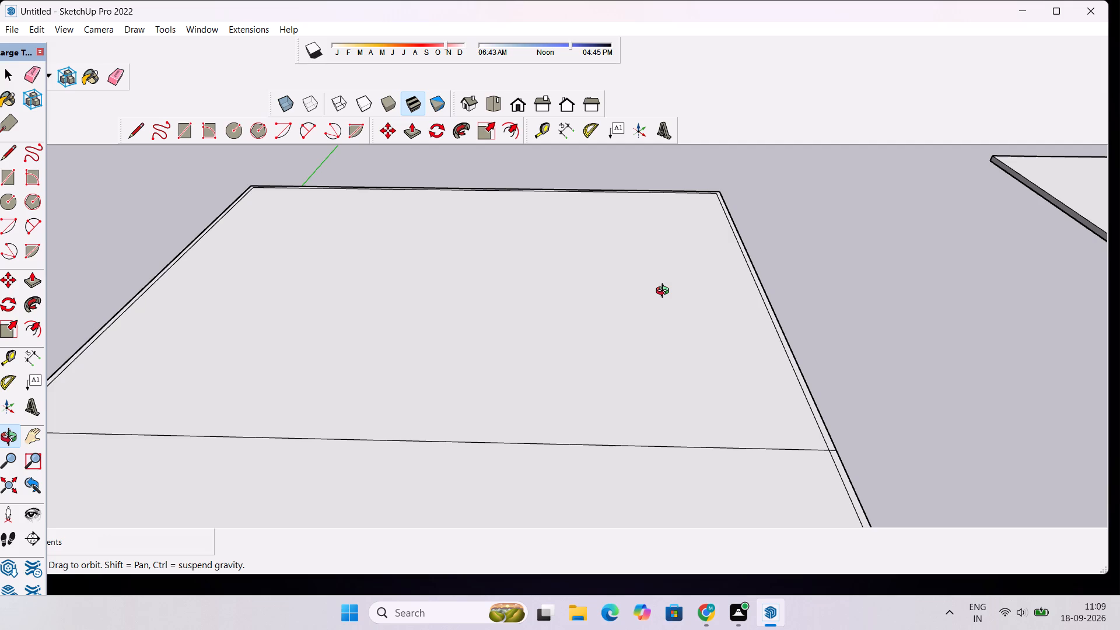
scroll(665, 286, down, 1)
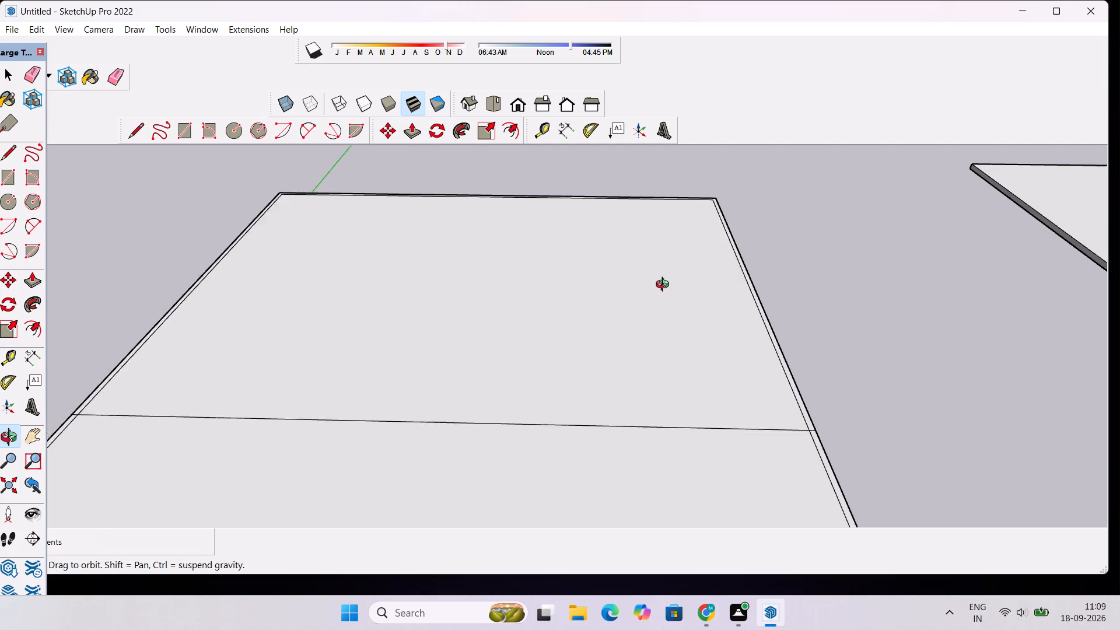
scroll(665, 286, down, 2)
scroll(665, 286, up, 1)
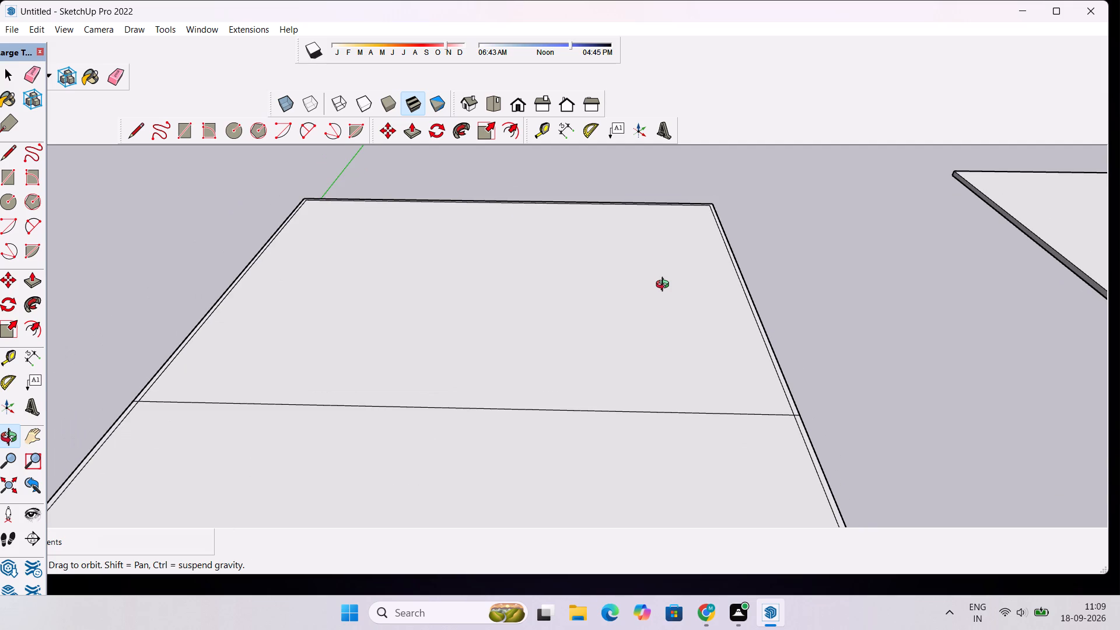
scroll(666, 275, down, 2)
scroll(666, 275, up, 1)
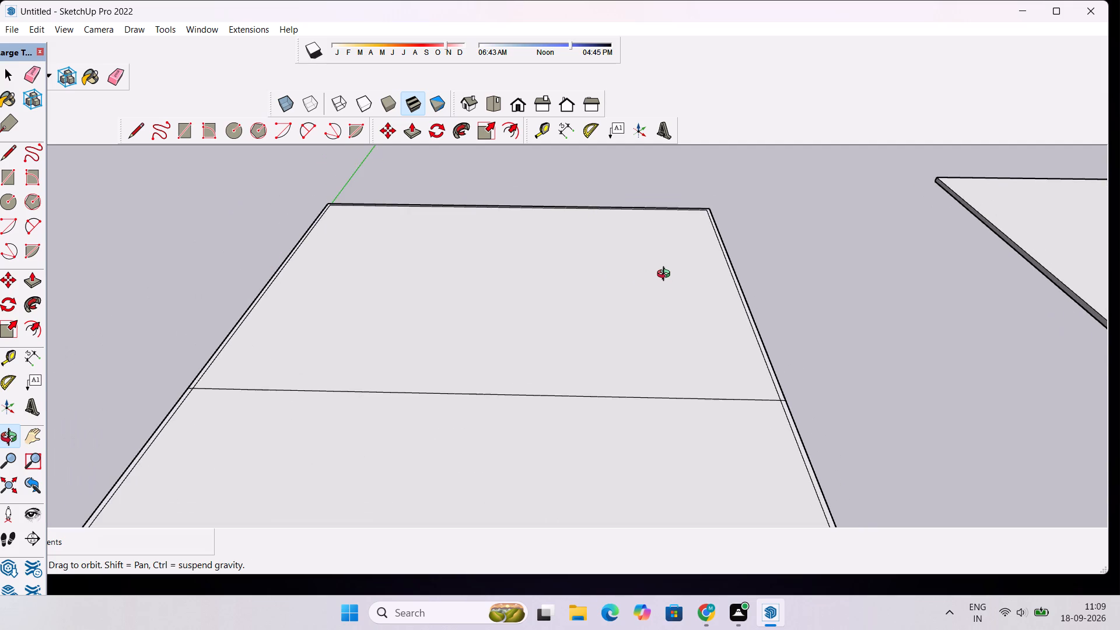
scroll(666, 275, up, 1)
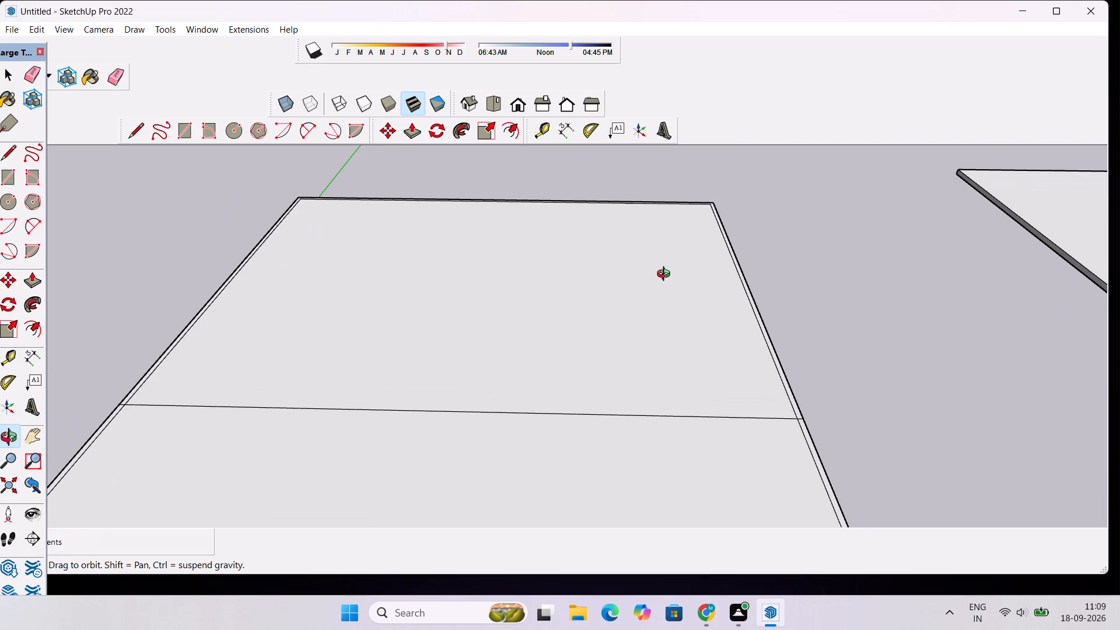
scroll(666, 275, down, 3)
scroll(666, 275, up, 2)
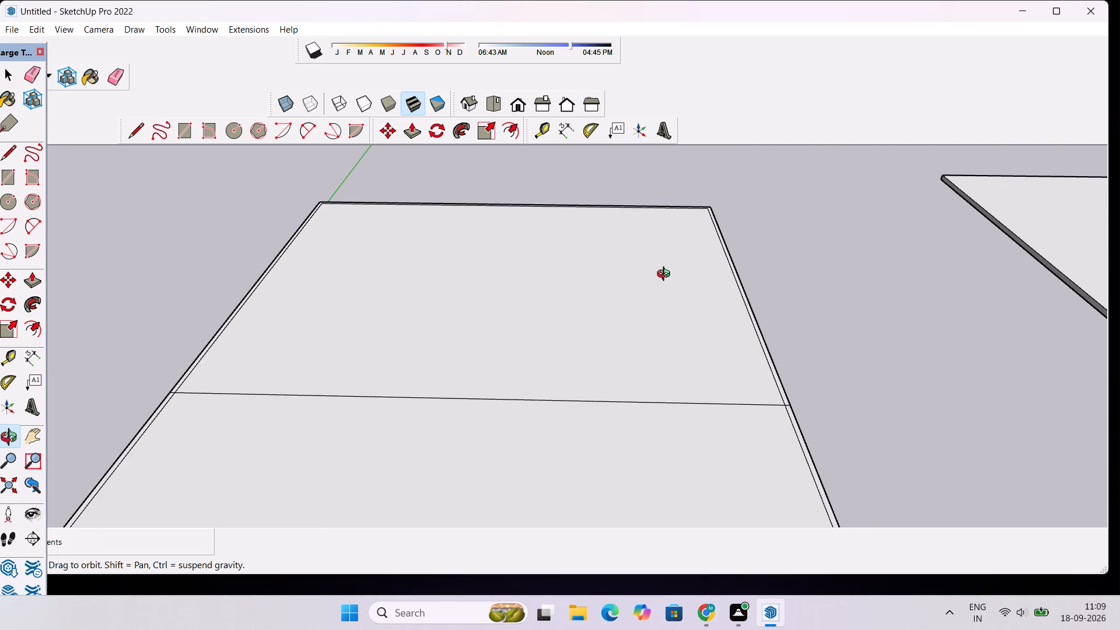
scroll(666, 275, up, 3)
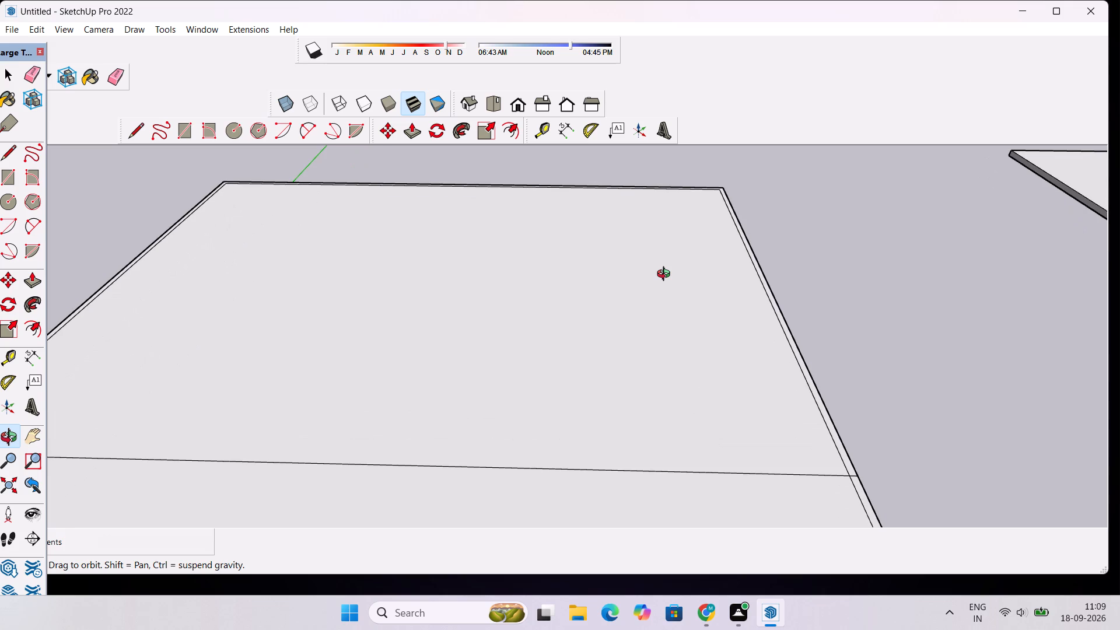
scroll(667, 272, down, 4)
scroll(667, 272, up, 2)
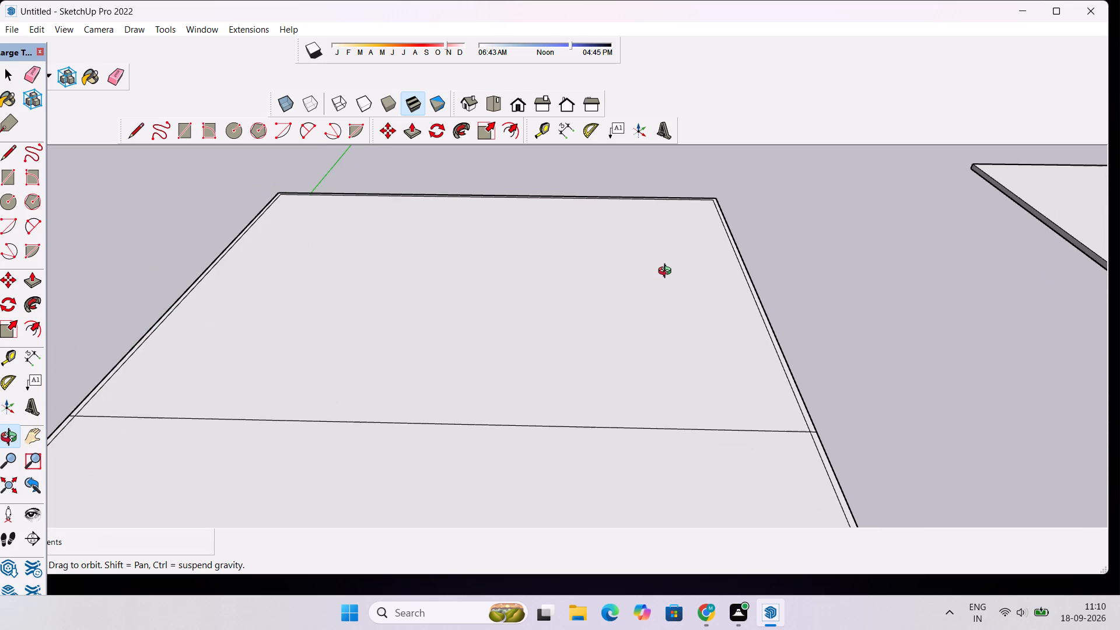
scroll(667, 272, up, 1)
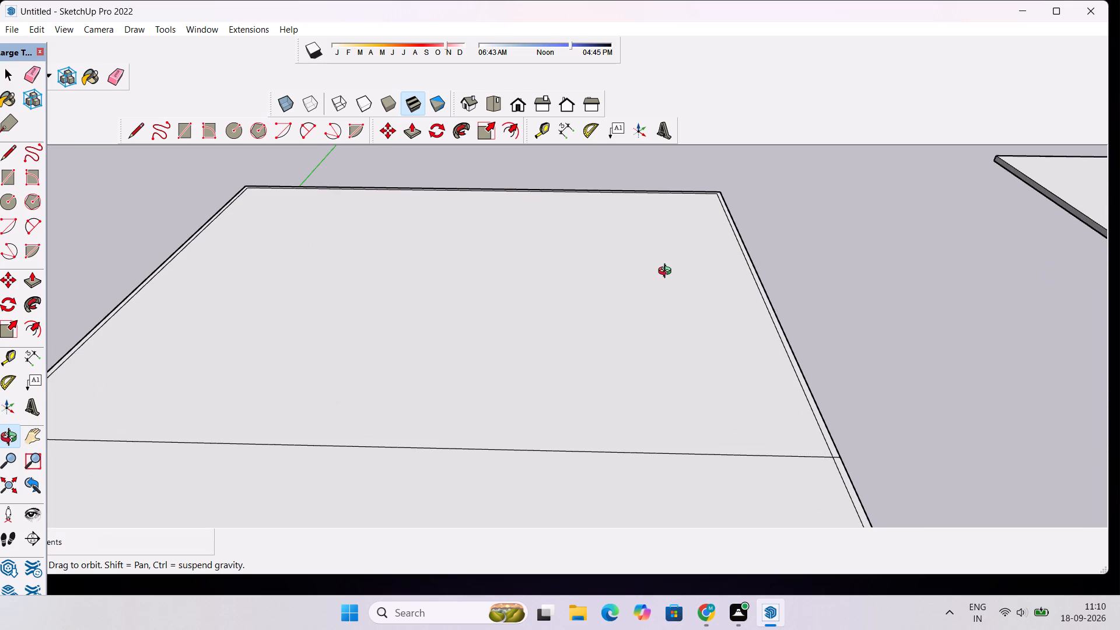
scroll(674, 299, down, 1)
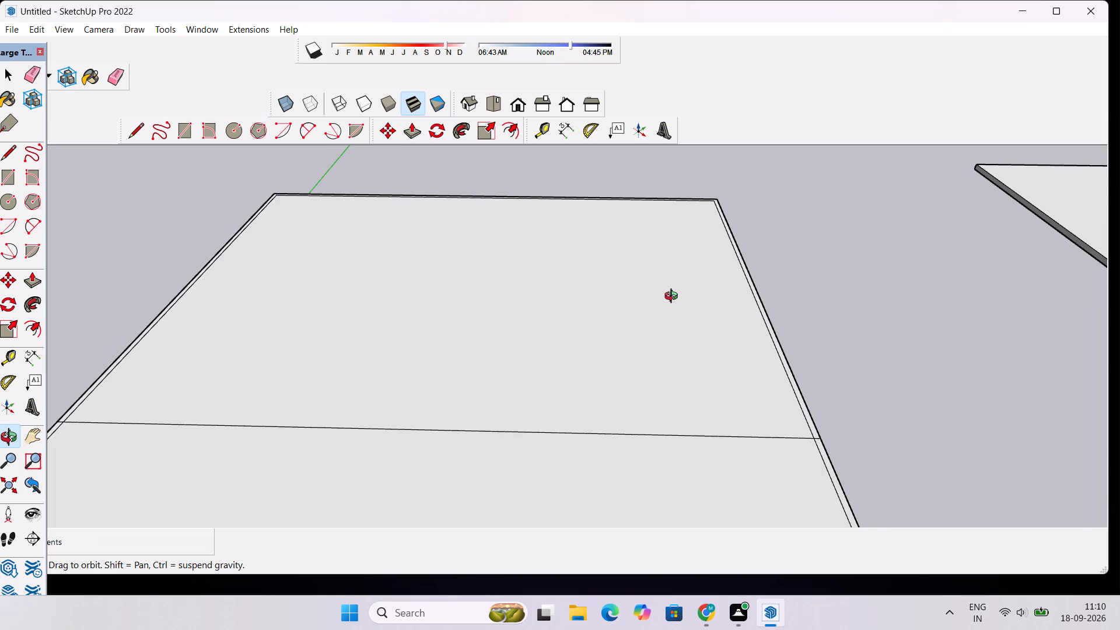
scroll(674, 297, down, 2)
Examine the two inset roof areas, the dividing line and the front strip from above and from several angles.
drag(684, 281, 705, 370)
scroll(705, 370, down, 5)
scroll(690, 377, up, 3)
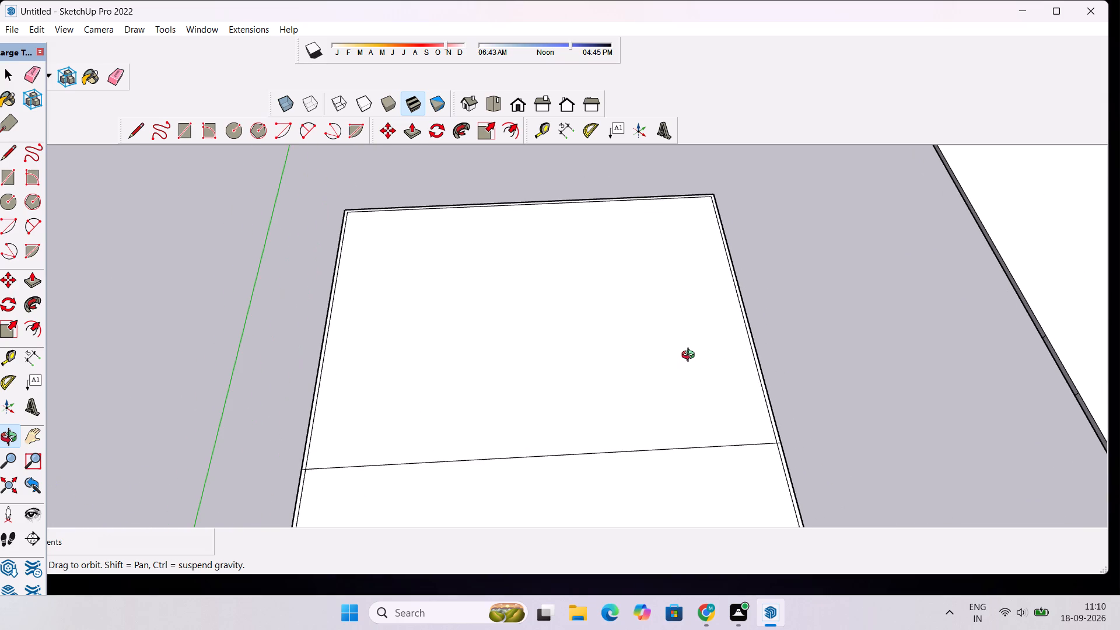
scroll(654, 374, down, 2)
shift+drag(592, 396, 731, 370)
shift+scroll(731, 369, up, 4)
scroll(734, 370, down, 4)
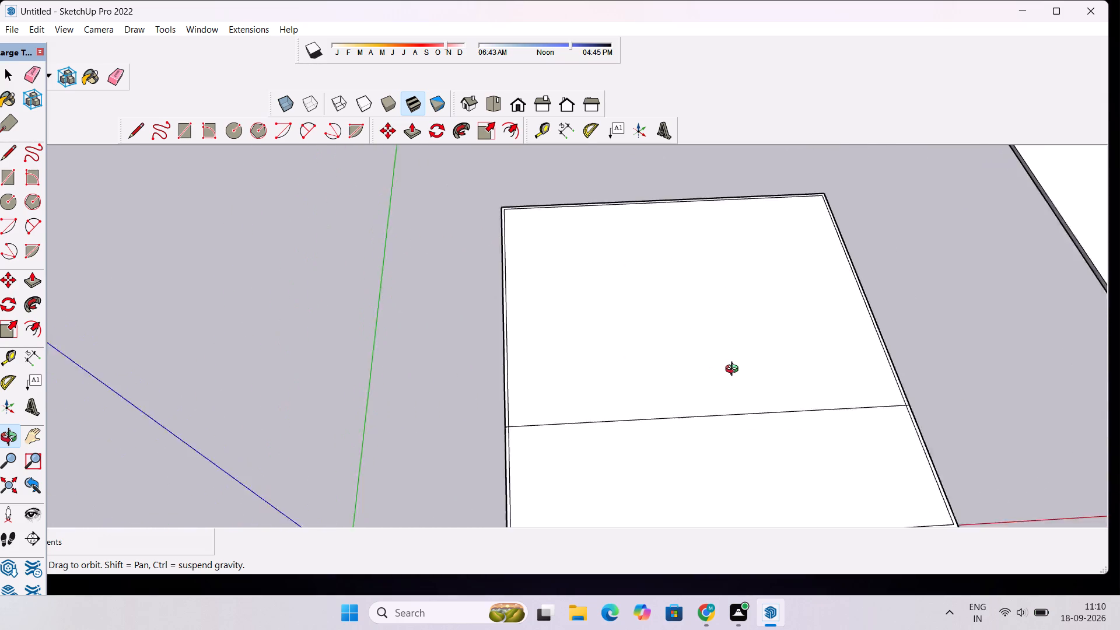
scroll(734, 370, down, 2)
shift+drag(921, 367, 690, 366)
shift+scroll(687, 364, down, 6)
scroll(617, 408, up, 11)
drag(687, 347, 686, 353)
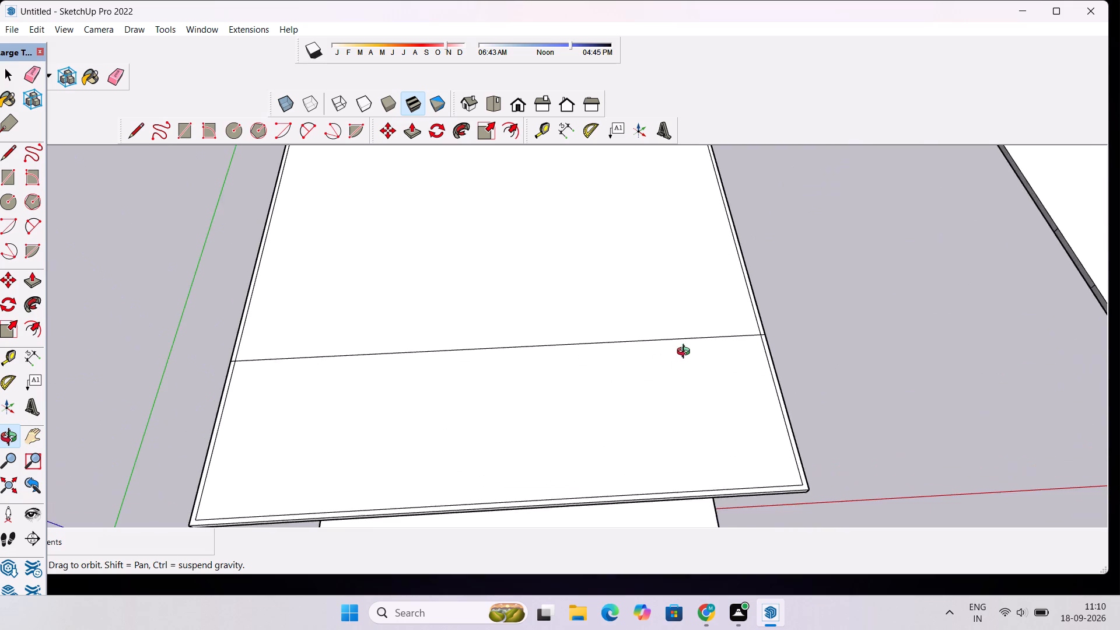
drag(686, 353, 684, 407)
scroll(684, 407, down, 4)
shift+drag(667, 376, 680, 409)
shift+scroll(694, 388, up, 3)
scroll(694, 388, down, 1)
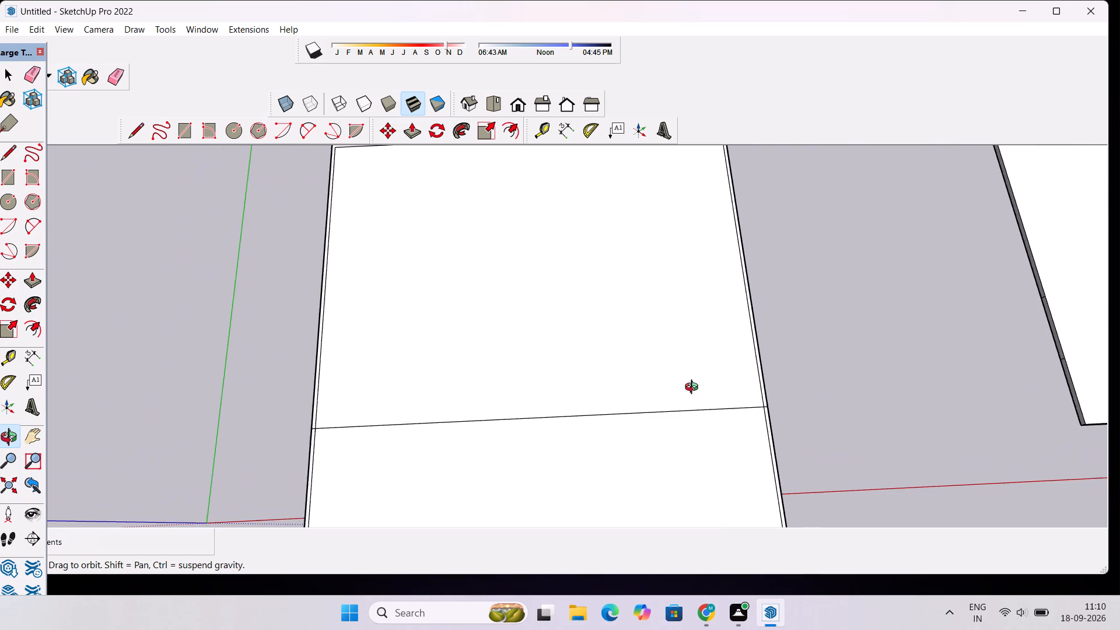
scroll(694, 388, down, 1)
drag(829, 367, 803, 373)
scroll(792, 366, down, 2)
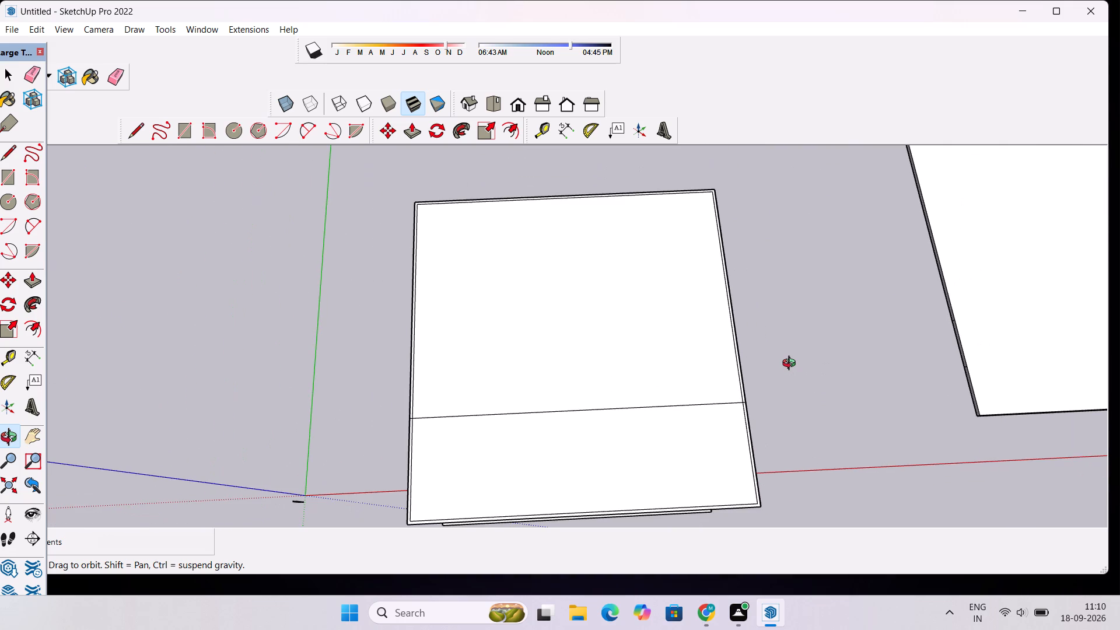
scroll(779, 364, down, 3)
drag(744, 353, 744, 369)
scroll(744, 370, up, 3)
scroll(744, 367, down, 4)
drag(766, 366, 671, 380)
scroll(671, 377, up, 3)
drag(691, 395, 743, 396)
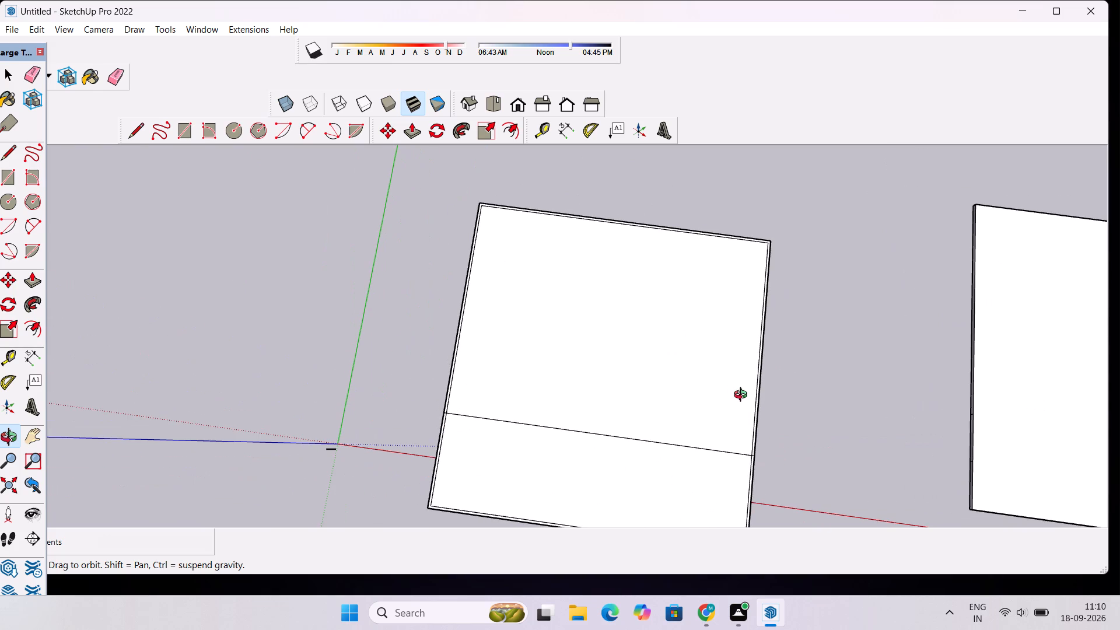
scroll(689, 349, down, 4)
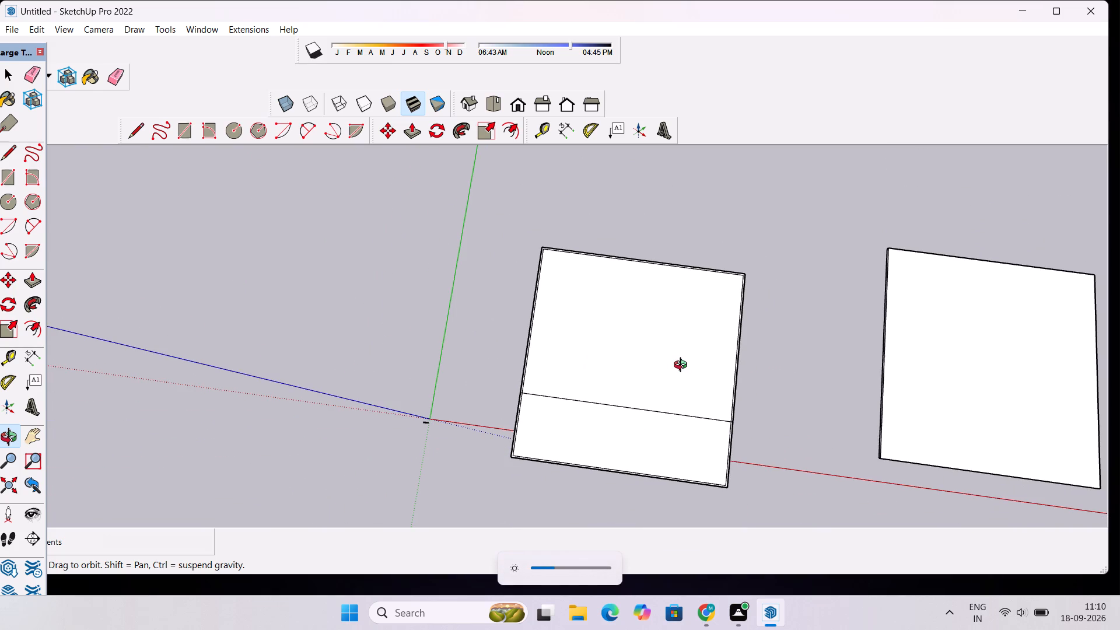
shift+drag(677, 403, 678, 331)
scroll(678, 318, down, 1)
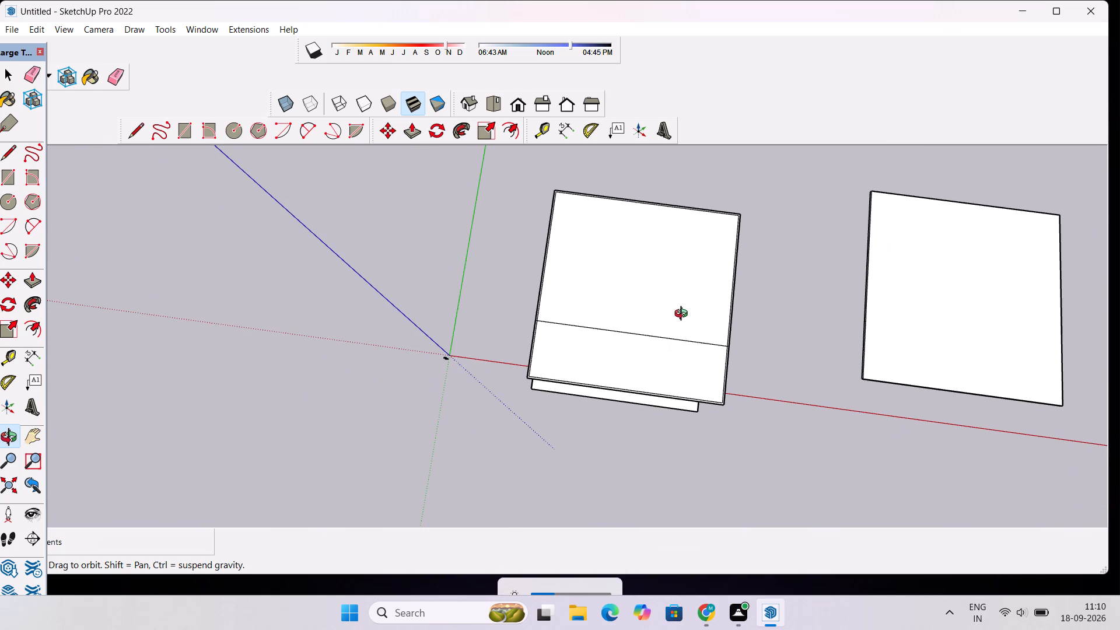
scroll(659, 379, up, 1)
drag(660, 409, 725, 365)
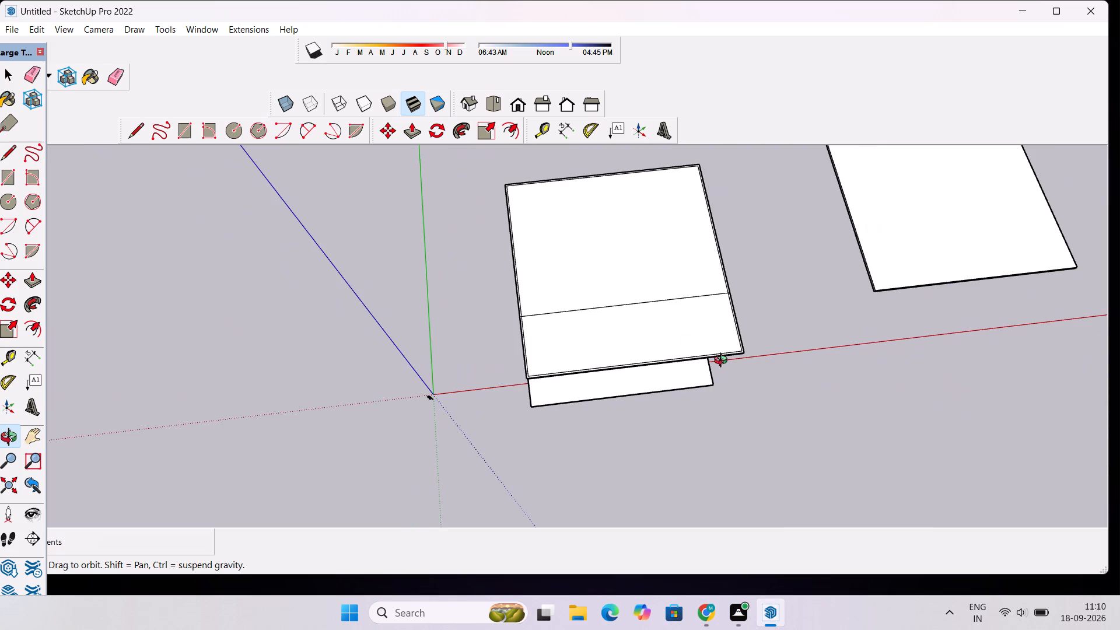
scroll(667, 315, down, 3)
shift+drag(661, 277, 635, 360)
scroll(635, 360, up, 9)
shift+drag(692, 334, 640, 337)
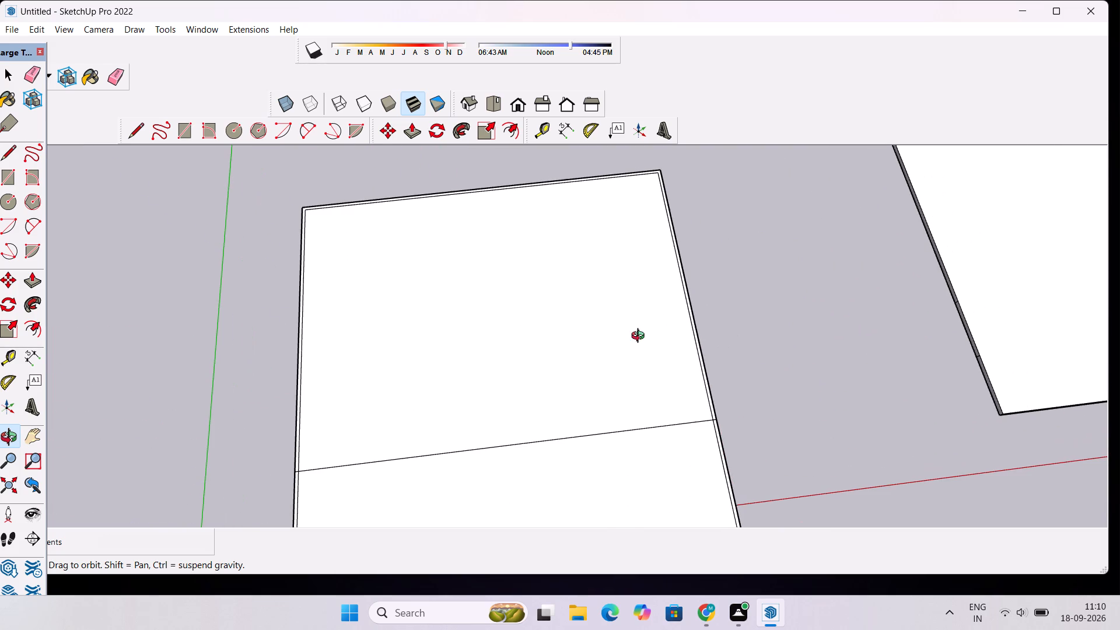
Place a guide on the roof 27' inward from the inset side line farther from the origin.
key(t)
scroll(601, 315, up, 1)
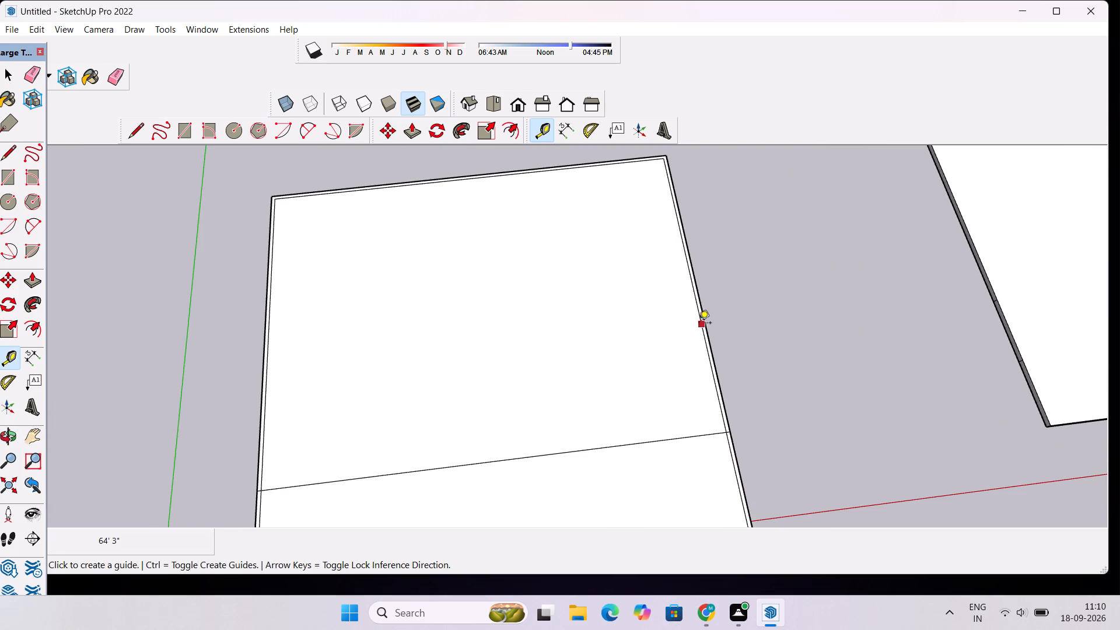
click(692, 282)
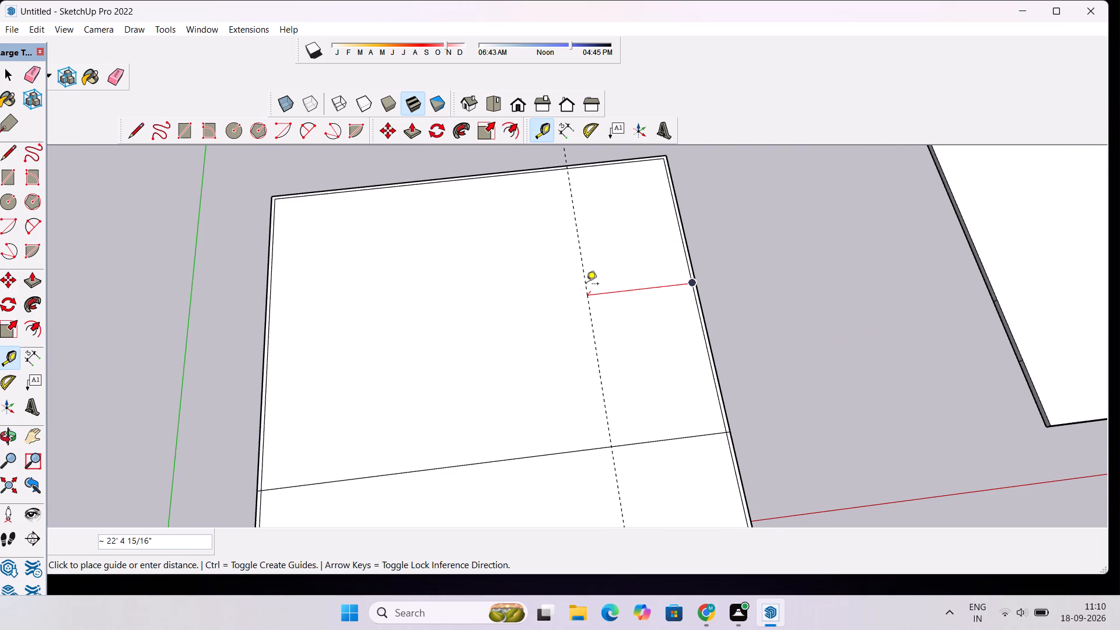
scroll(586, 285, down, 3)
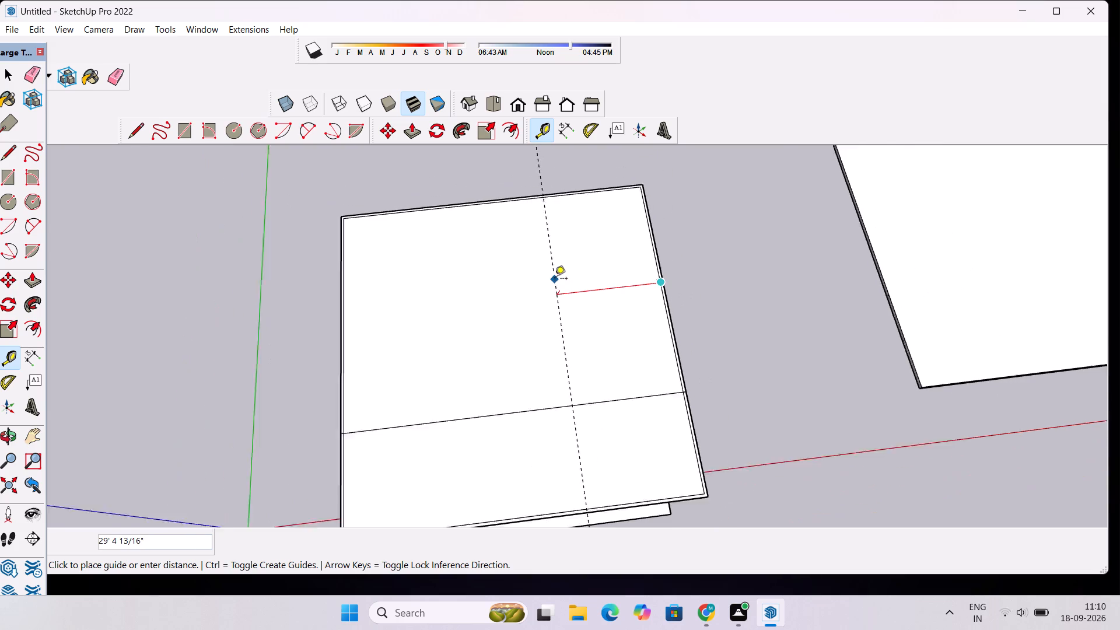
scroll(555, 279, down, 3)
scroll(558, 269, up, 3)
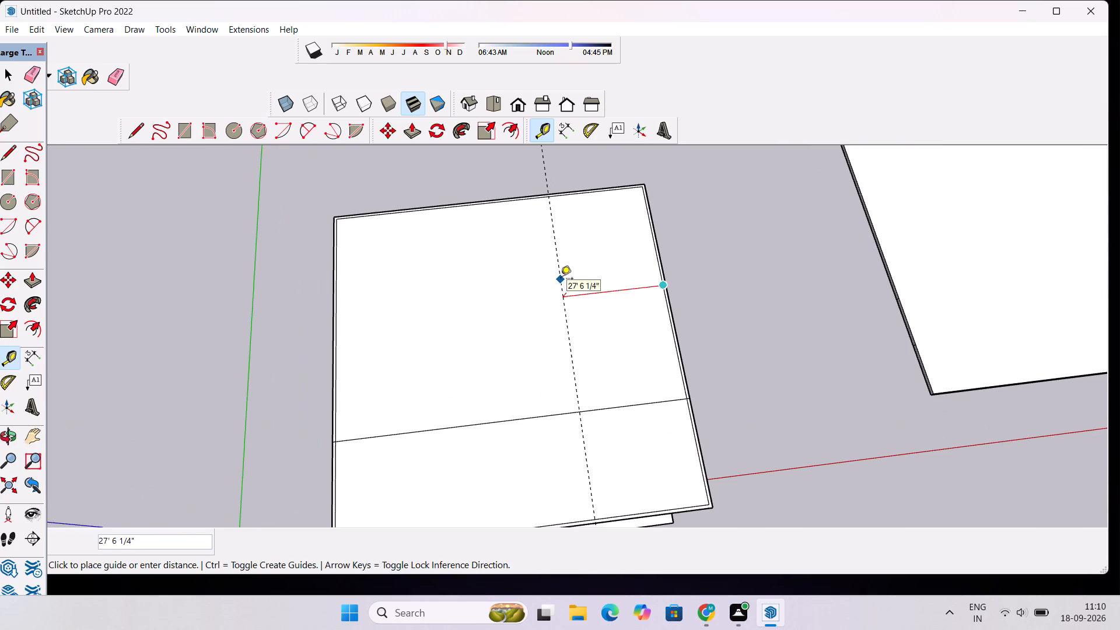
text(27)
key(apostrophe)
key(Return)
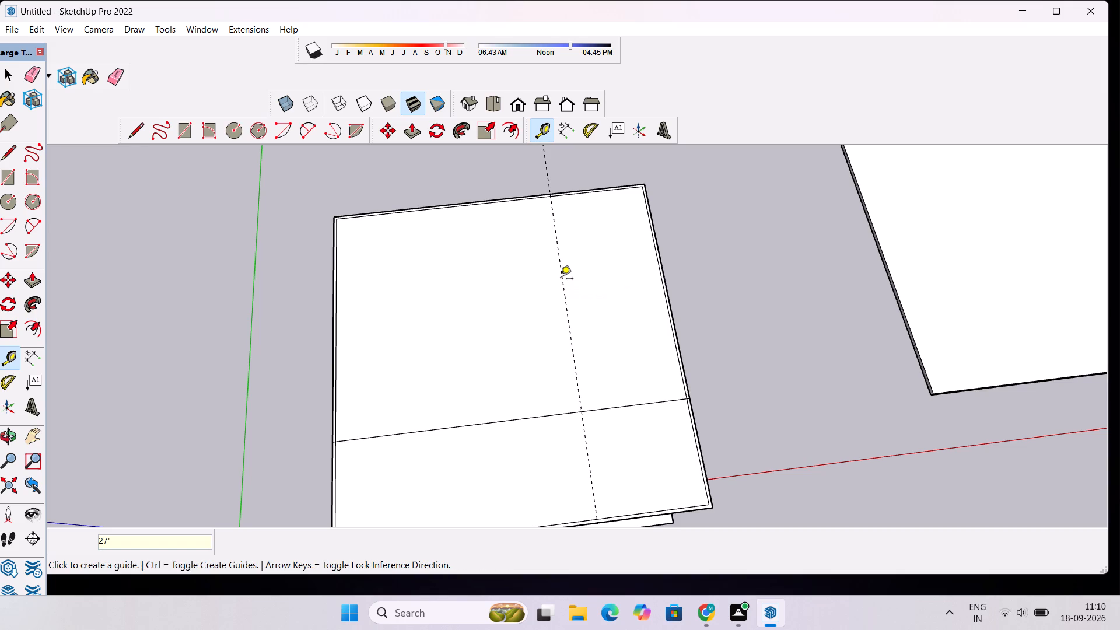
Draw a line about 65' long along the 27' guide, from the roof's dividing line to the outer edge farthest from the front strip.
scroll(632, 315, down, 5)
scroll(580, 223, up, 3)
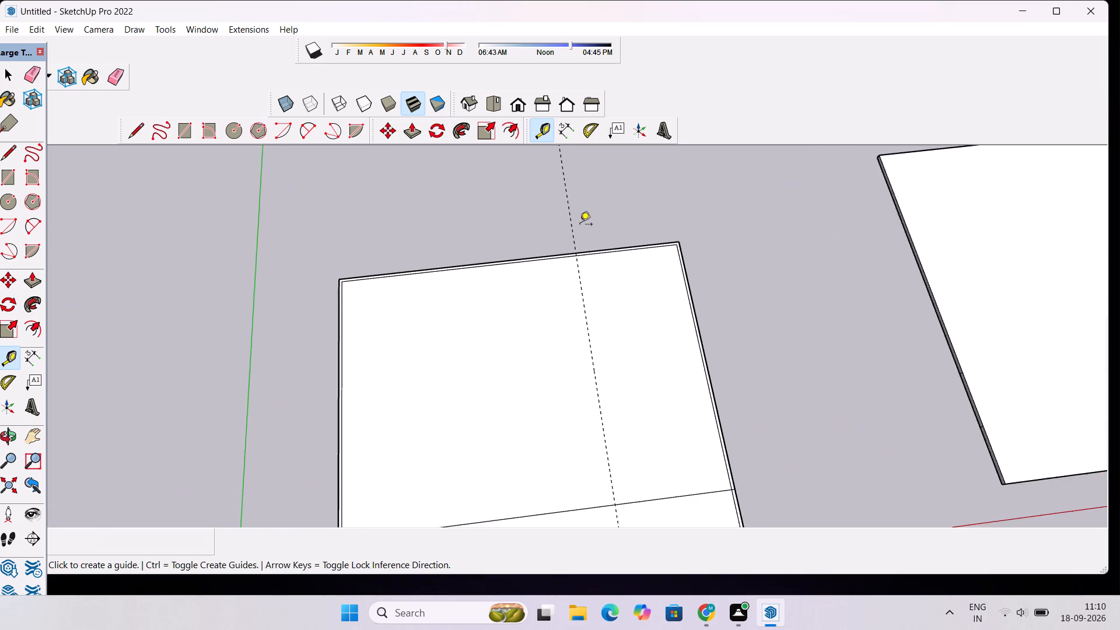
scroll(580, 225, up, 6)
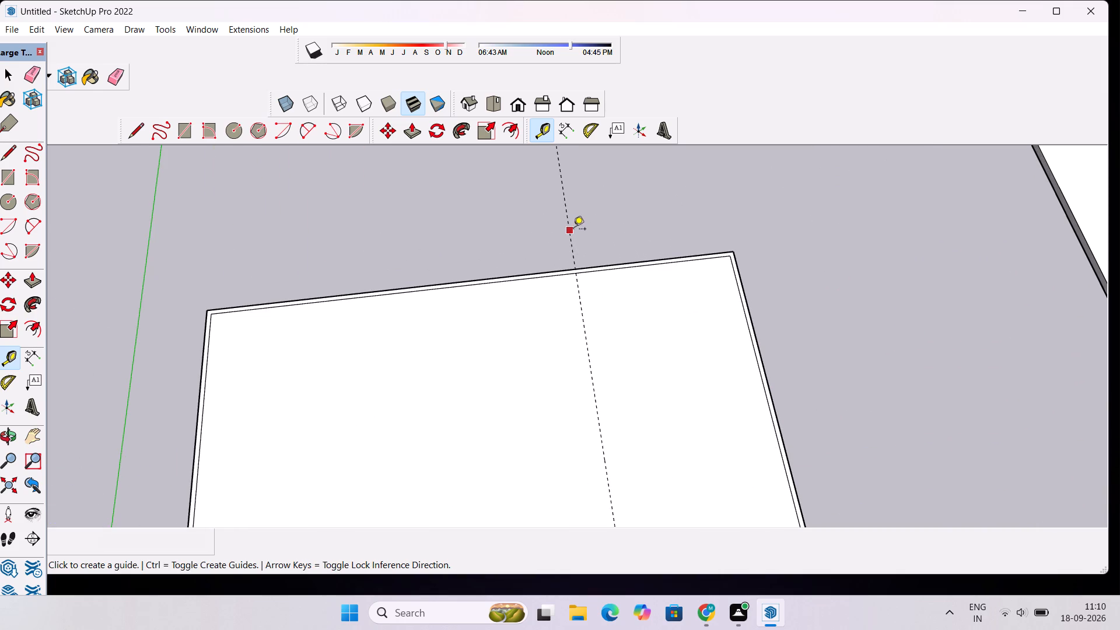
key(l)
scroll(573, 240, down, 7)
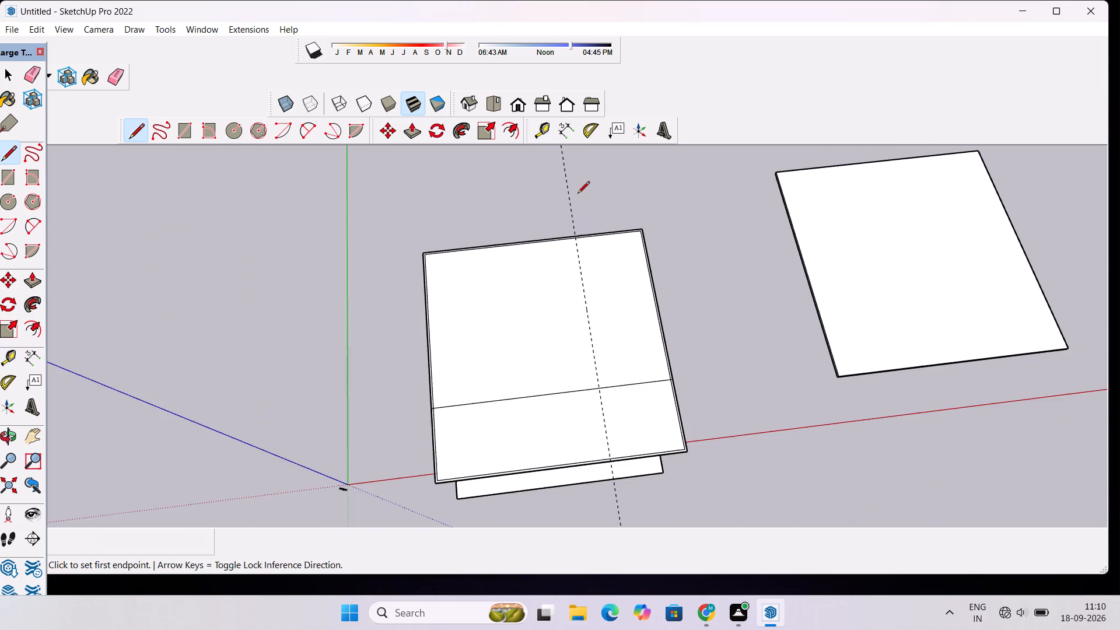
scroll(577, 194, down, 3)
scroll(586, 365, up, 8)
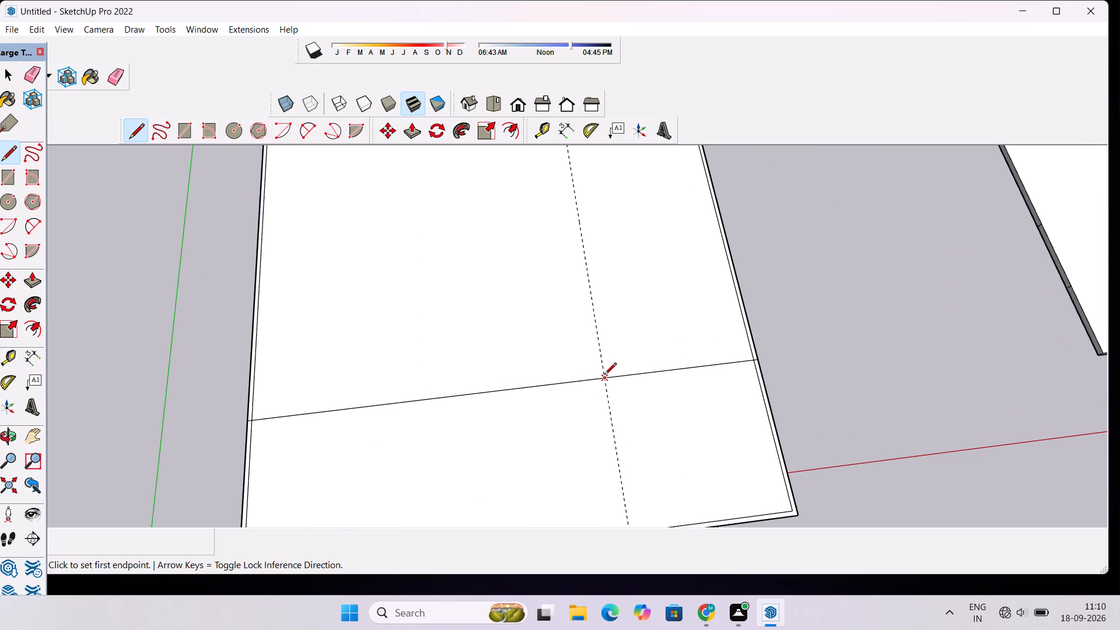
click(604, 378)
scroll(613, 292, down, 11)
scroll(587, 197, up, 2)
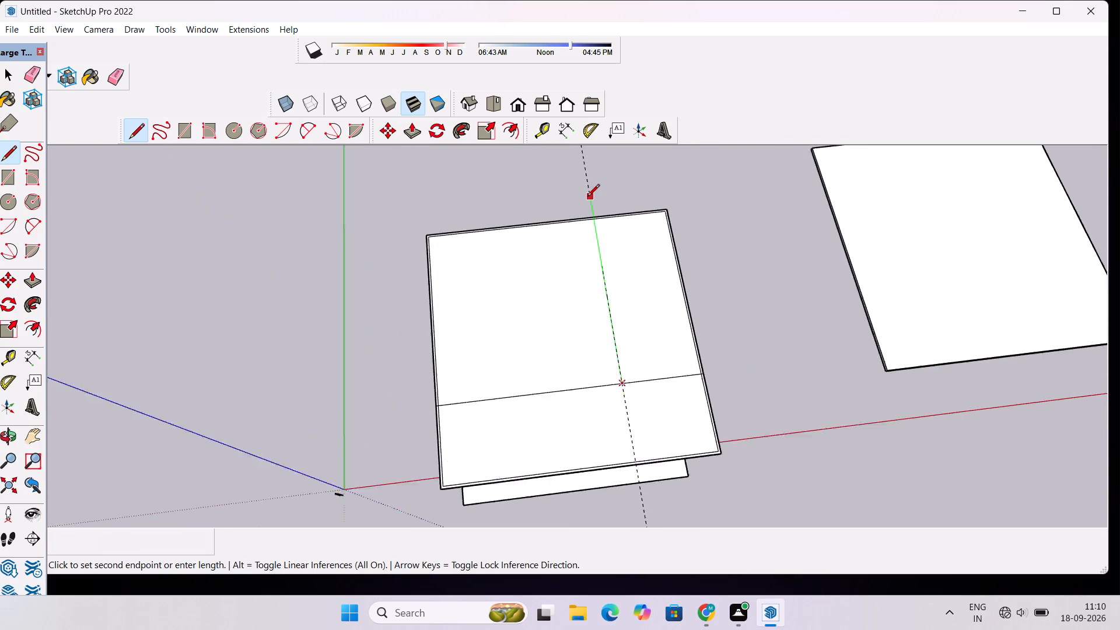
scroll(587, 197, up, 11)
scroll(598, 252, up, 7)
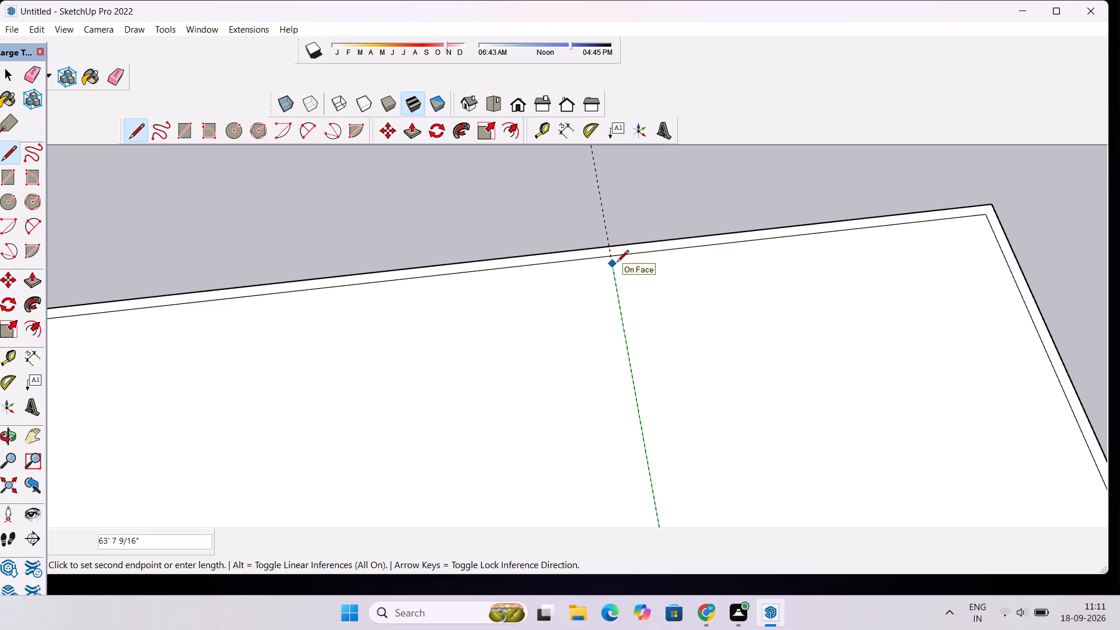
scroll(617, 263, up, 1)
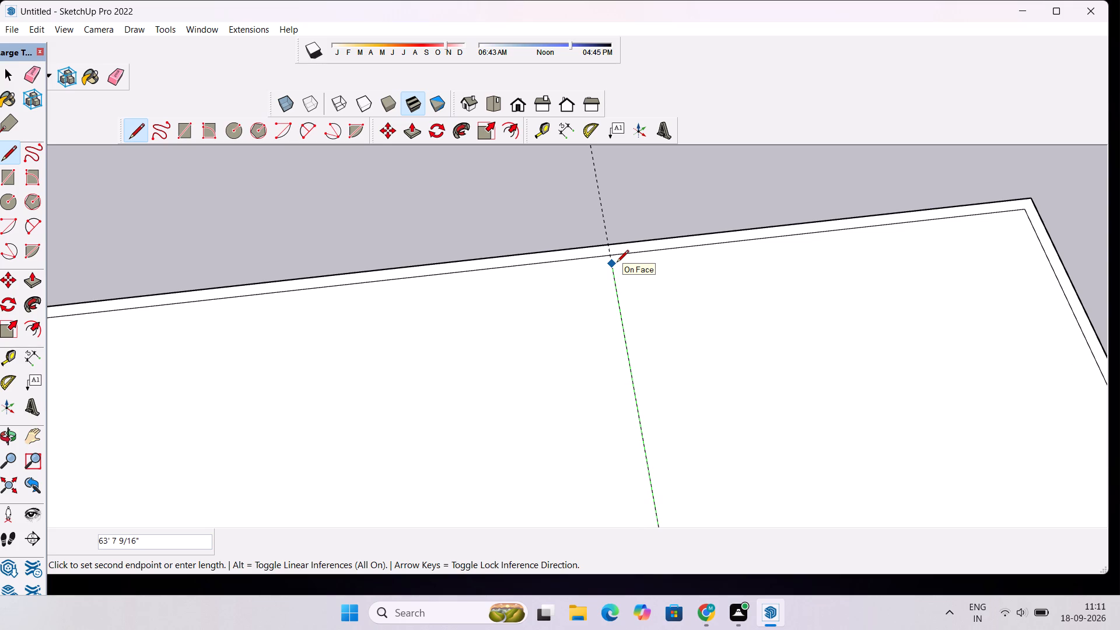
scroll(617, 263, up, 3)
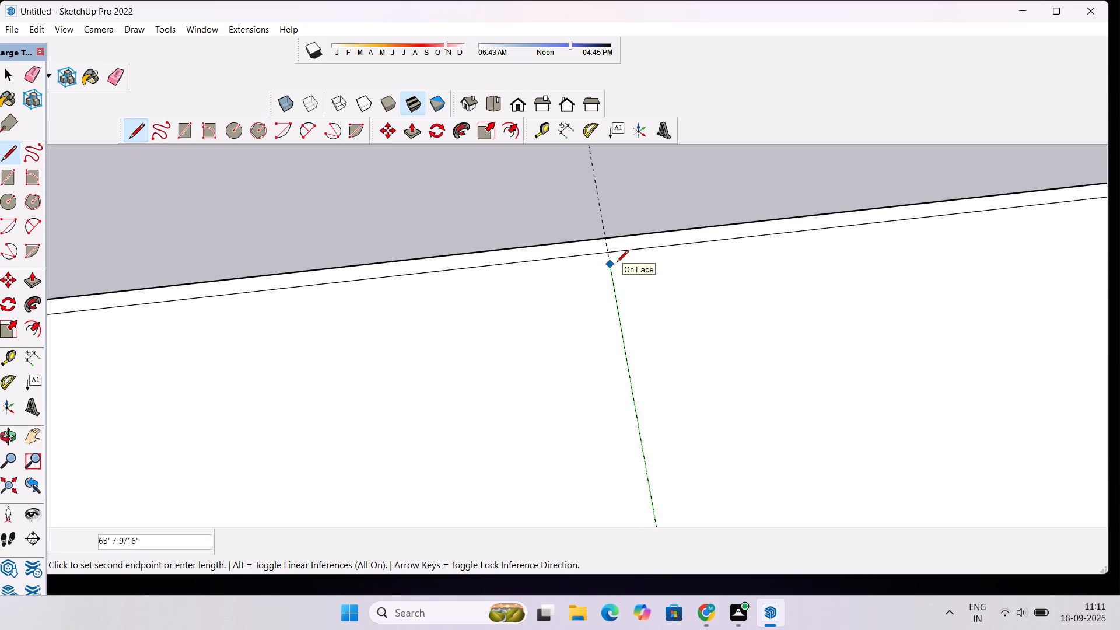
scroll(617, 263, up, 1)
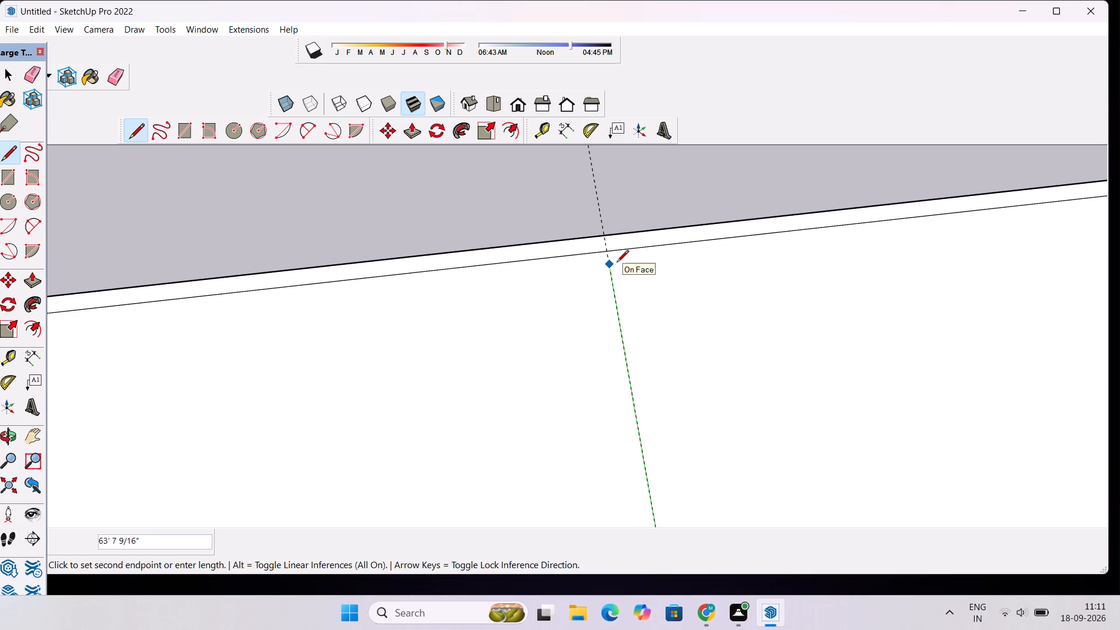
scroll(617, 263, up, 1)
scroll(617, 263, down, 3)
scroll(617, 263, up, 4)
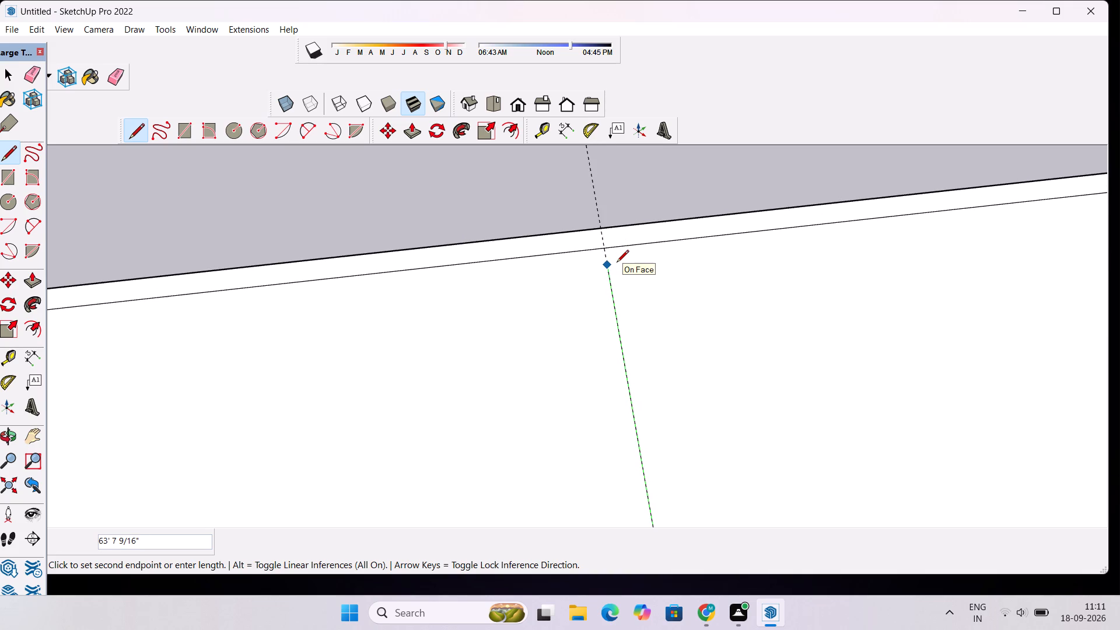
scroll(617, 263, up, 5)
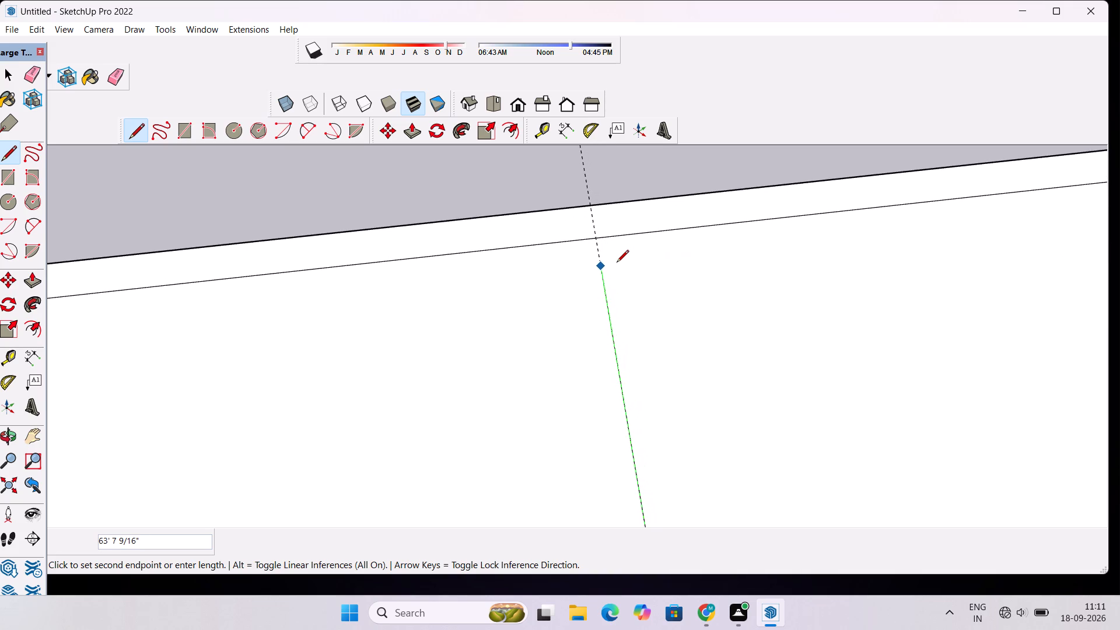
scroll(617, 263, up, 5)
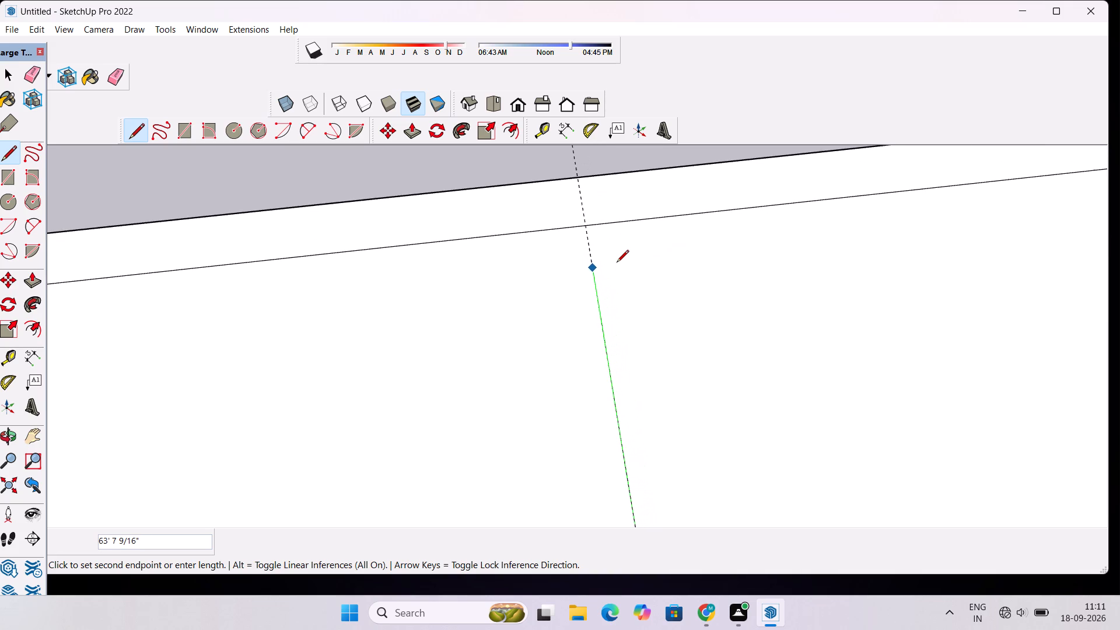
scroll(617, 263, up, 2)
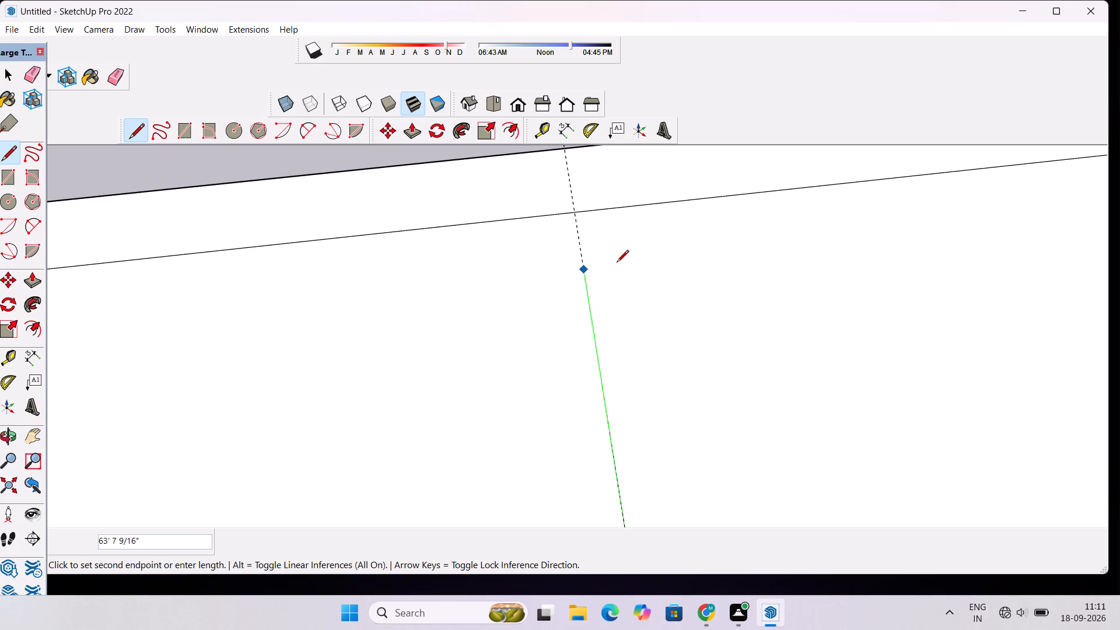
scroll(617, 263, up, 3)
scroll(617, 263, down, 4)
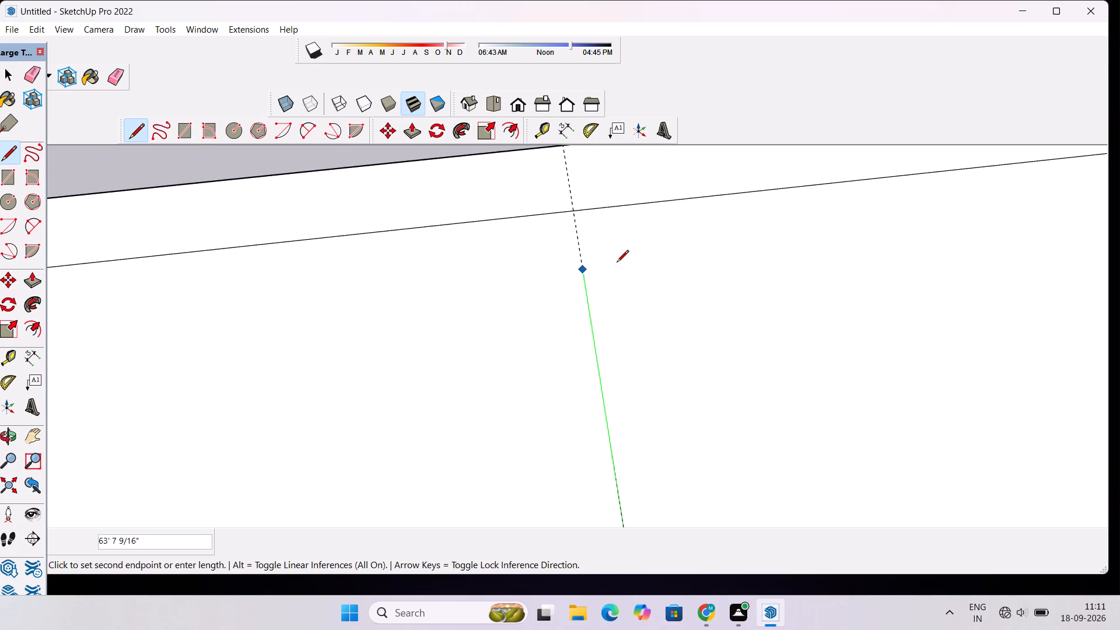
scroll(617, 263, down, 9)
scroll(617, 263, up, 3)
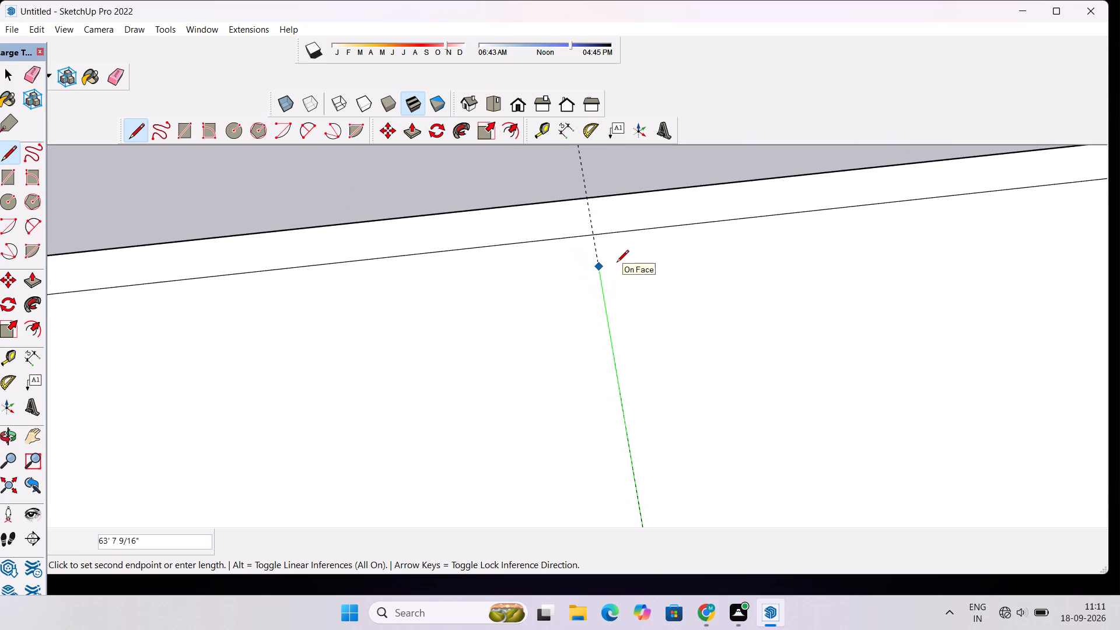
scroll(617, 263, up, 1)
scroll(617, 263, down, 2)
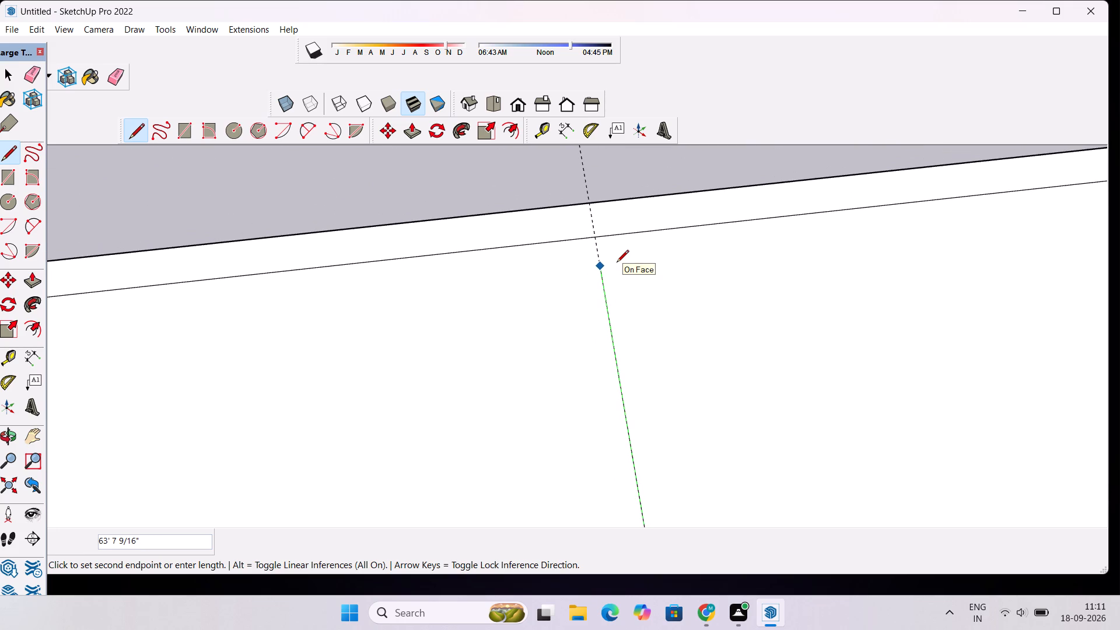
scroll(617, 263, down, 3)
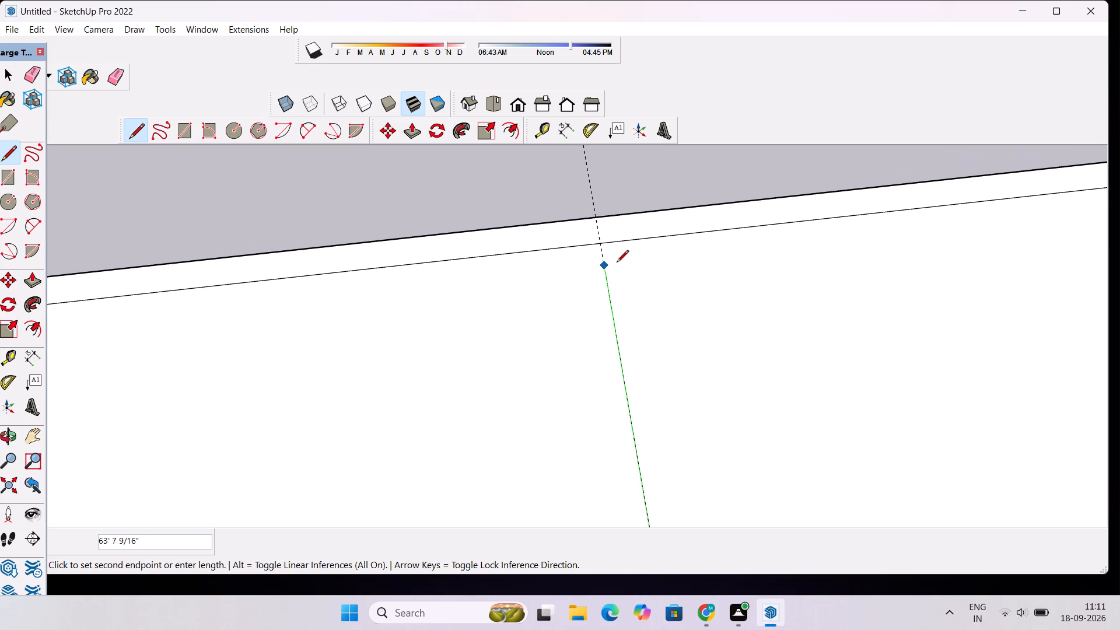
scroll(617, 263, up, 4)
scroll(617, 263, down, 4)
scroll(617, 263, up, 3)
scroll(617, 263, down, 4)
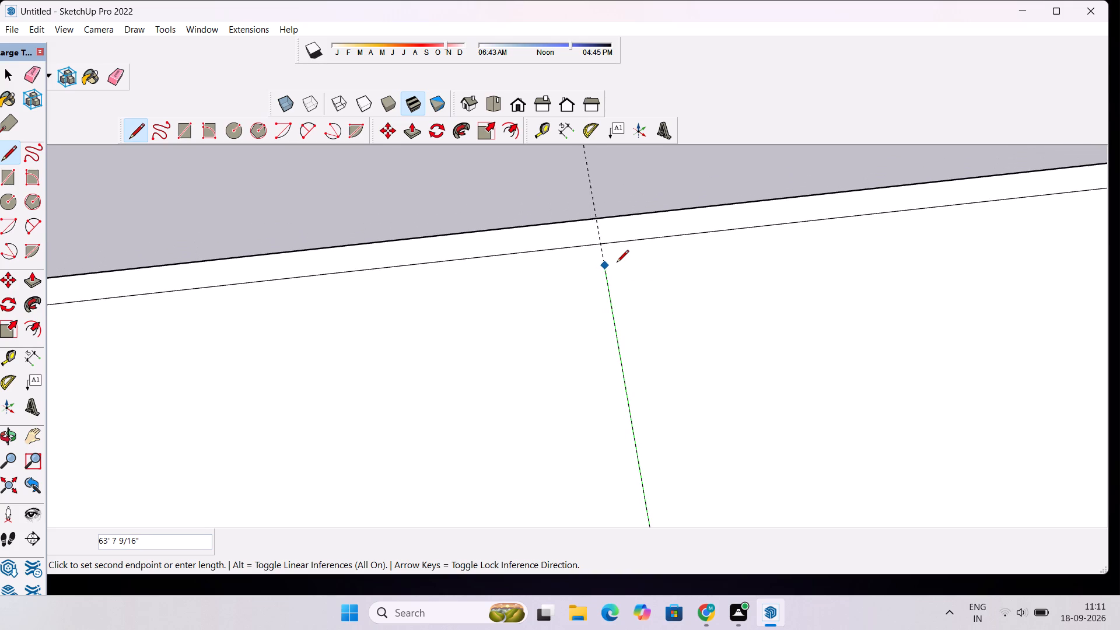
scroll(617, 263, down, 2)
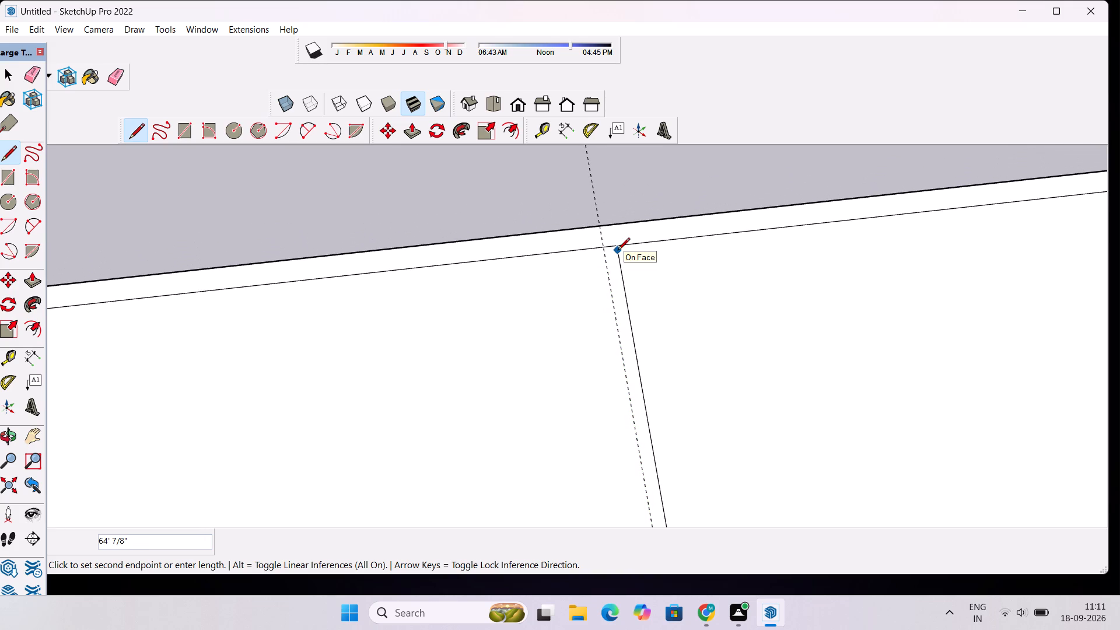
scroll(618, 251, up, 2)
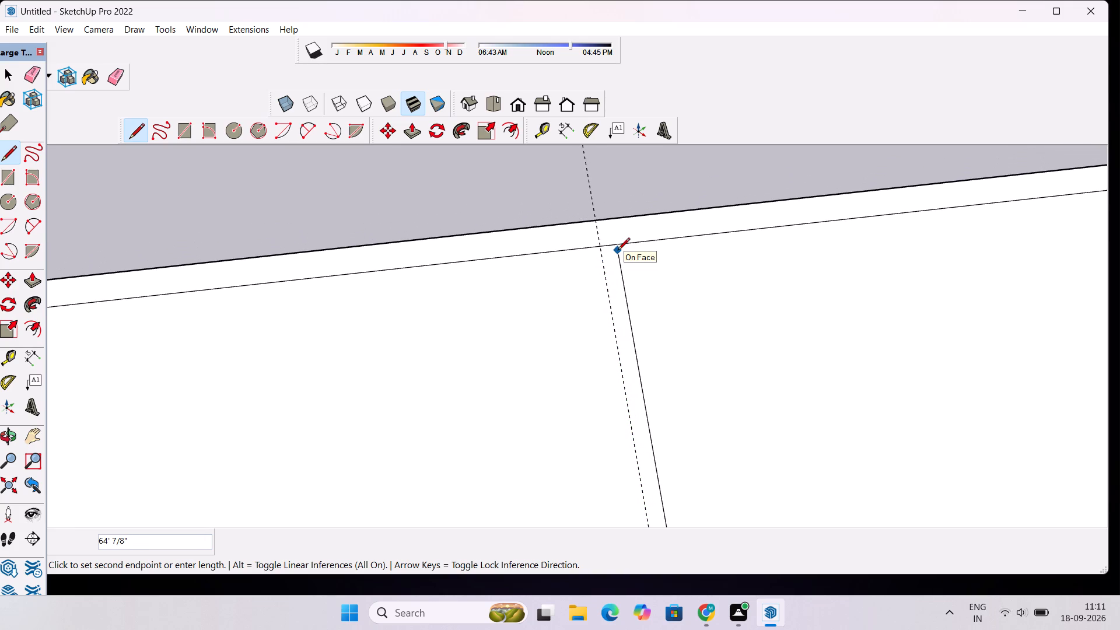
scroll(618, 251, up, 2)
scroll(618, 251, down, 4)
scroll(618, 251, up, 3)
scroll(618, 251, down, 2)
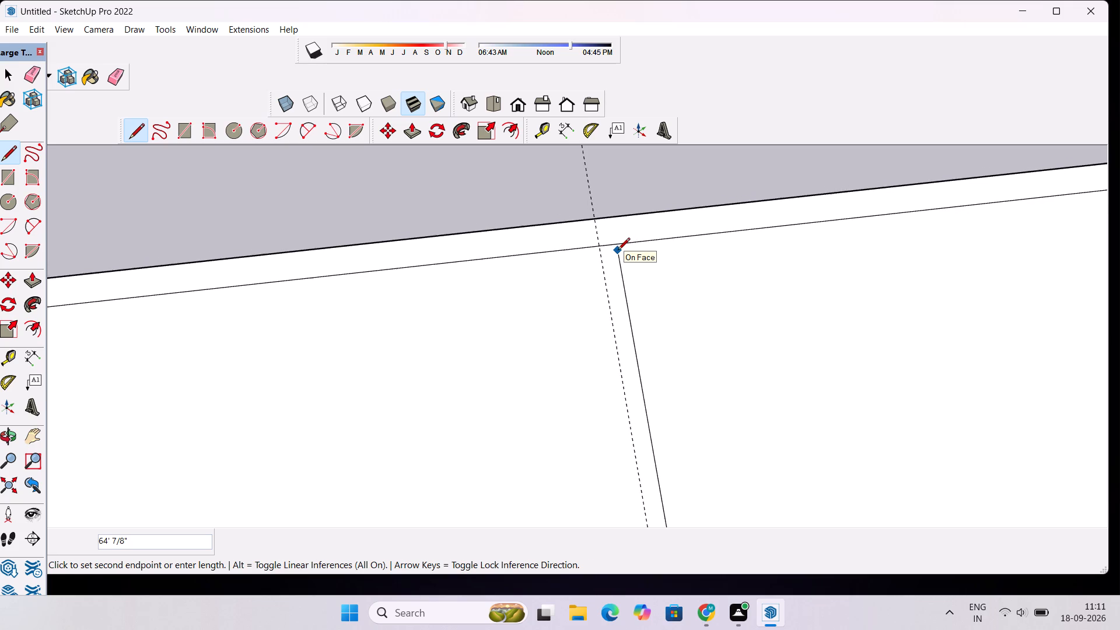
scroll(618, 251, down, 1)
scroll(618, 251, up, 3)
scroll(618, 251, down, 4)
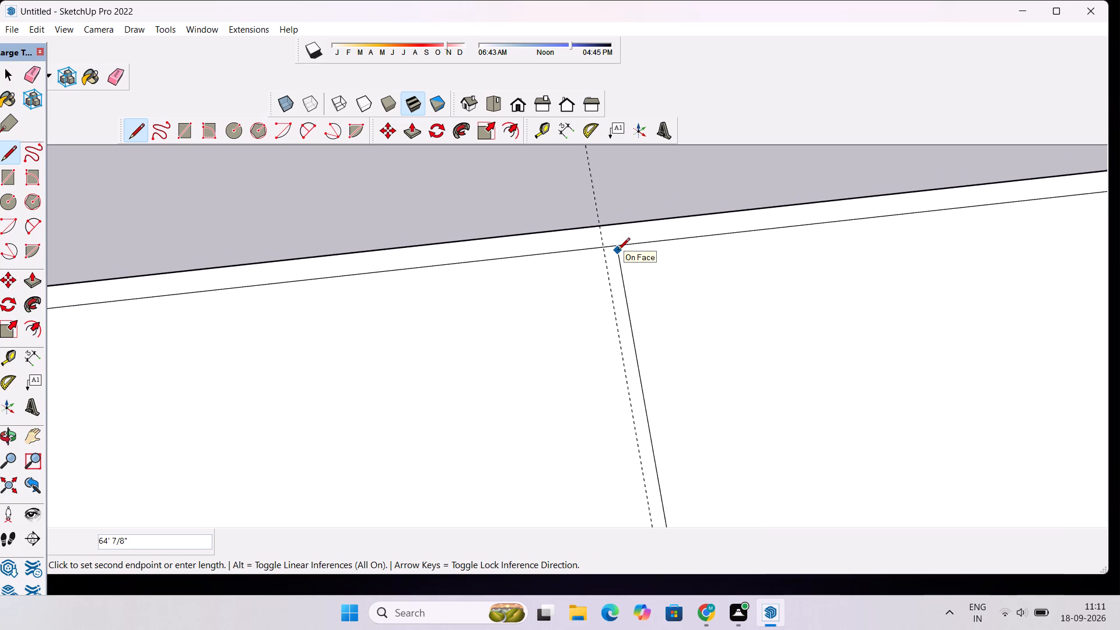
scroll(618, 251, up, 8)
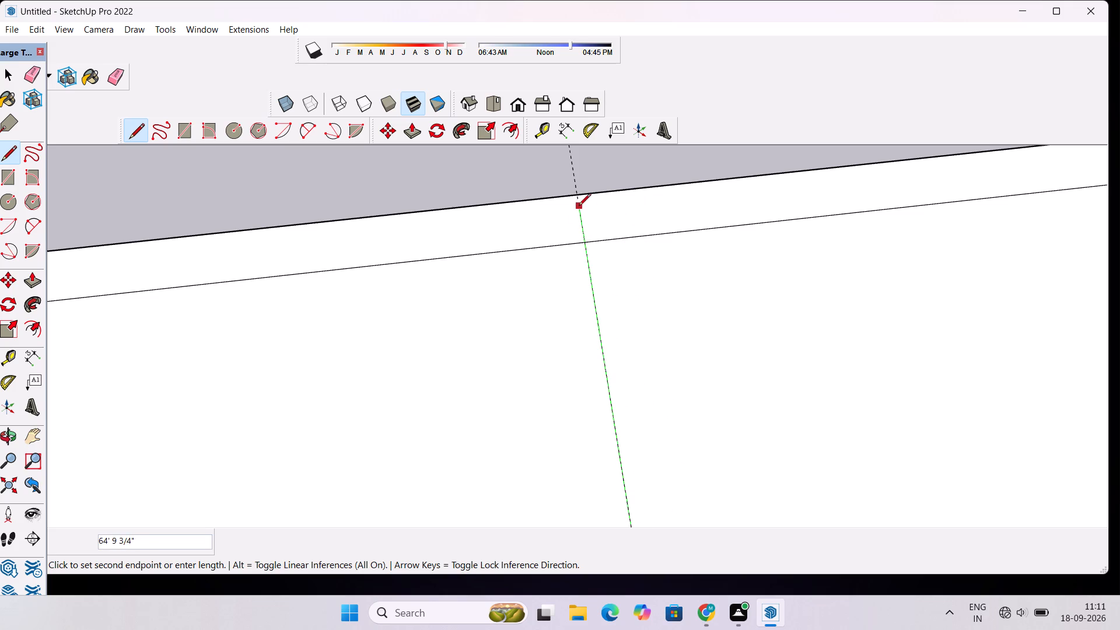
click(576, 192)
scroll(538, 198, down, 17)
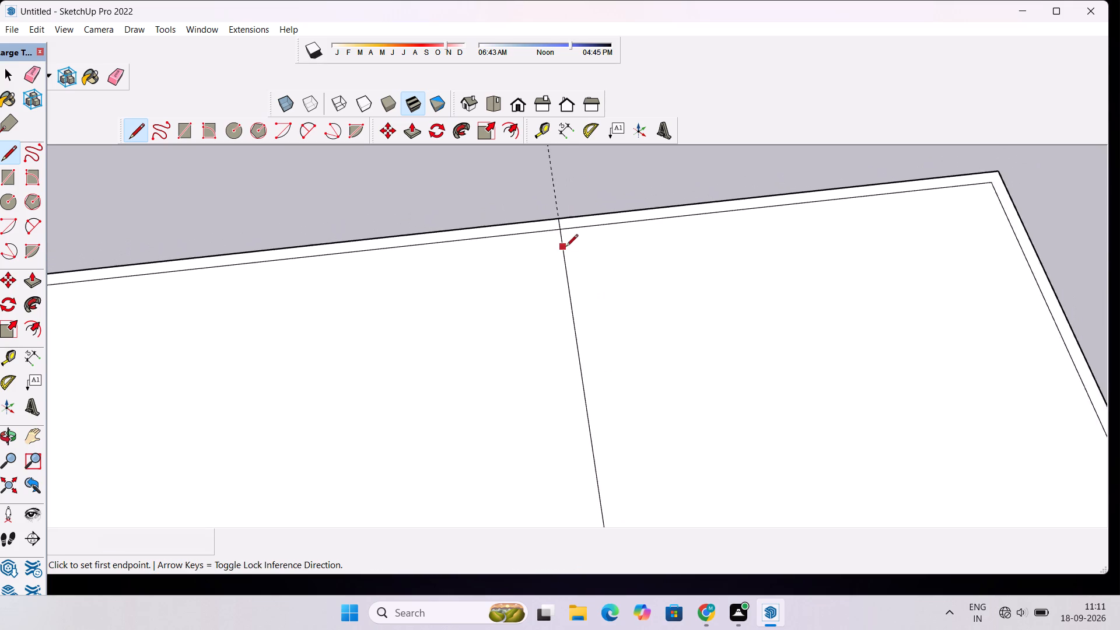
scroll(566, 247, down, 19)
Erase the 27' guide crossing the roof.
key(space)
scroll(576, 215, up, 4)
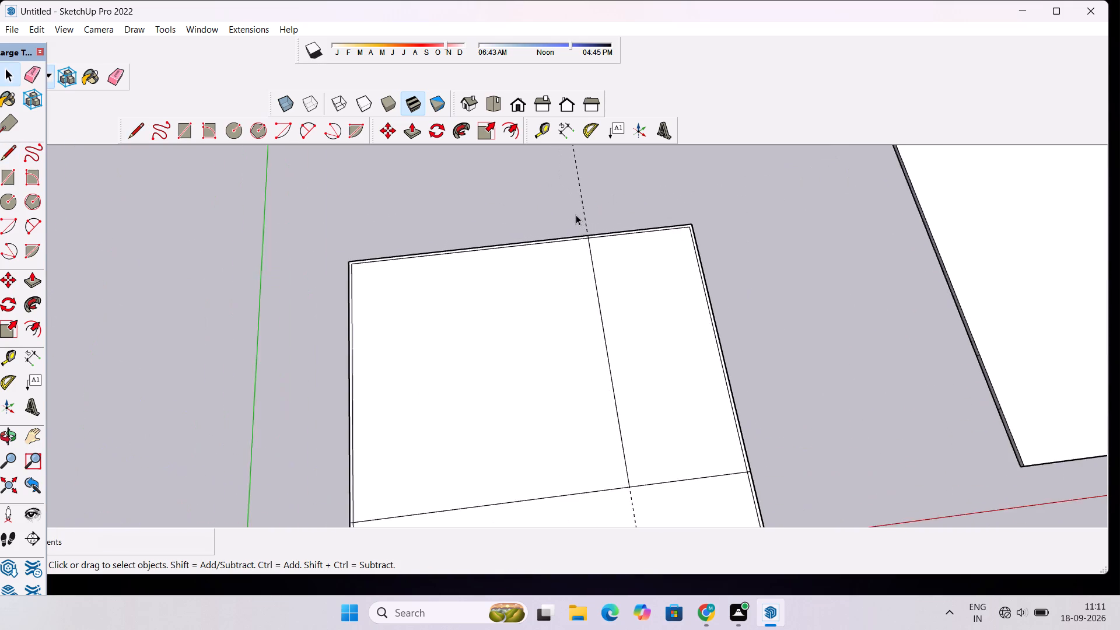
scroll(576, 215, up, 1)
key(e)
drag(585, 198, 585, 210)
scroll(585, 203, down, 2)
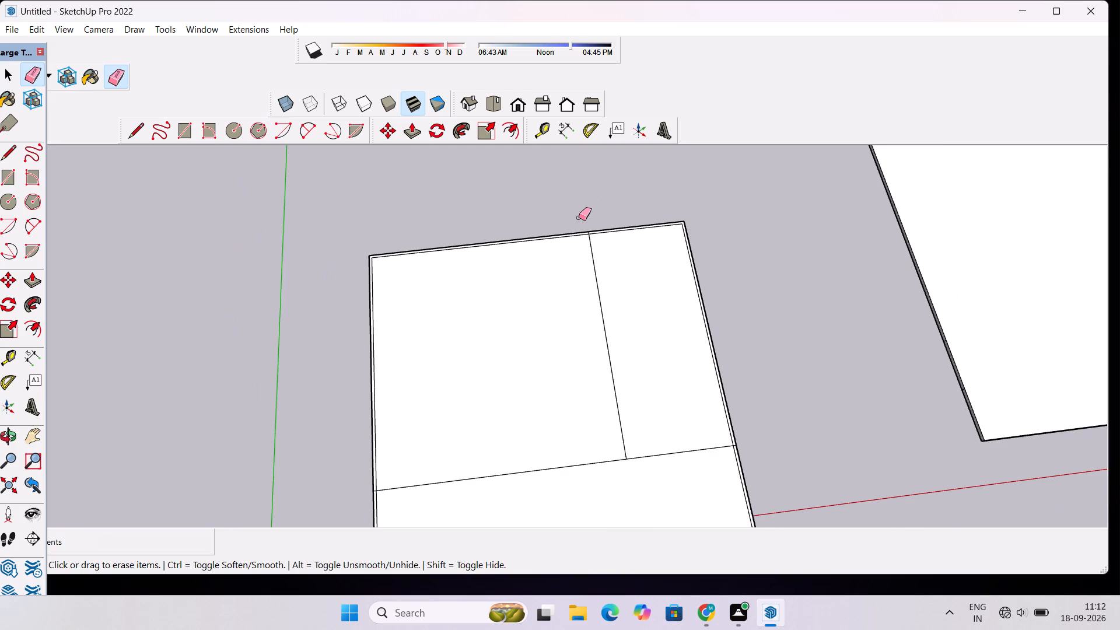
Examine the subdivided roof areas and the new line's meeting points with the roof edge and dividing line.
scroll(563, 217, up, 1)
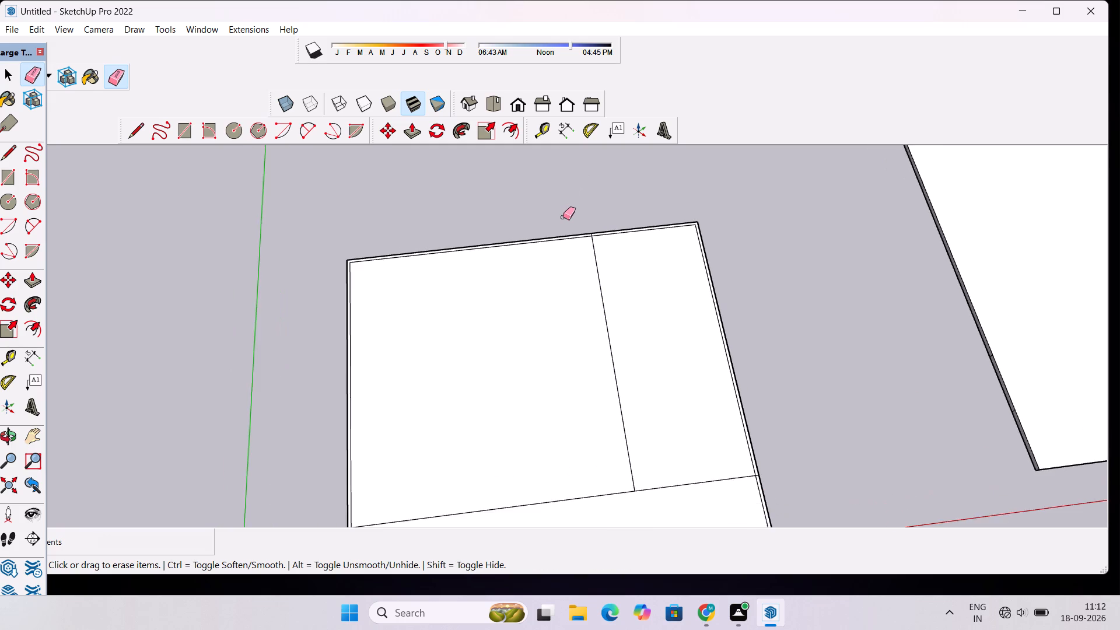
scroll(563, 217, up, 1)
scroll(563, 217, down, 2)
scroll(563, 217, up, 3)
scroll(566, 213, down, 5)
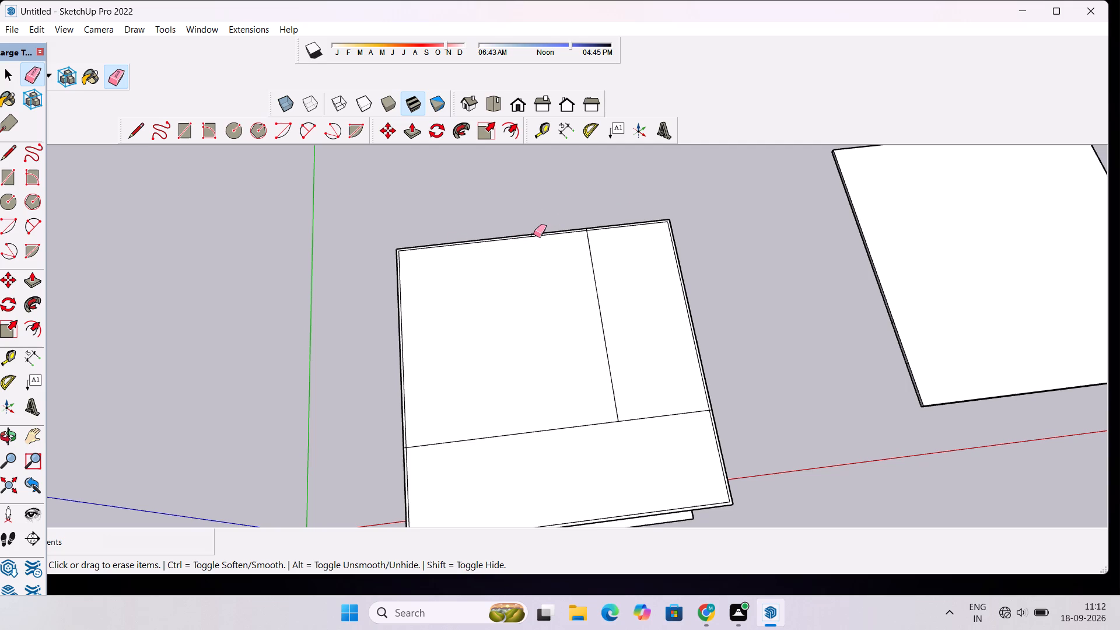
scroll(528, 229, up, 2)
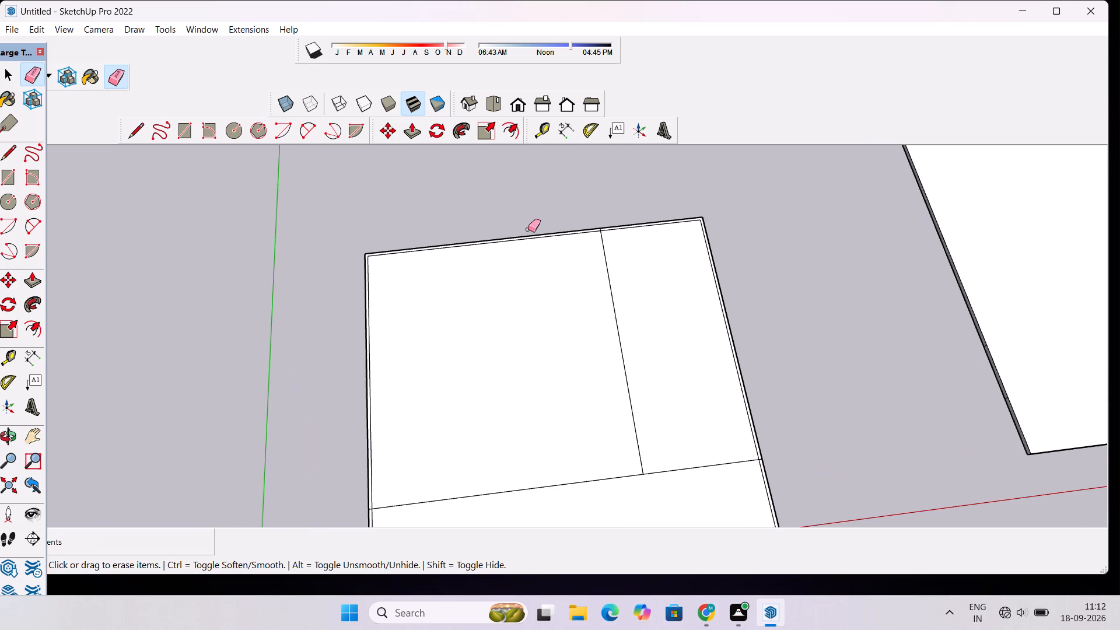
scroll(528, 229, down, 4)
scroll(528, 229, up, 2)
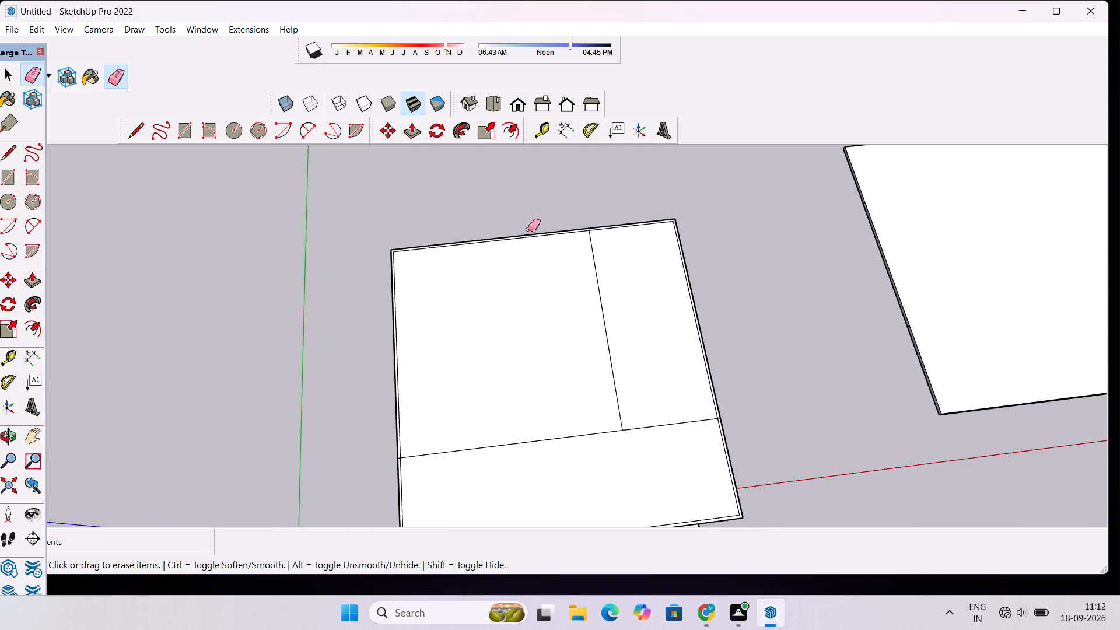
scroll(528, 229, up, 4)
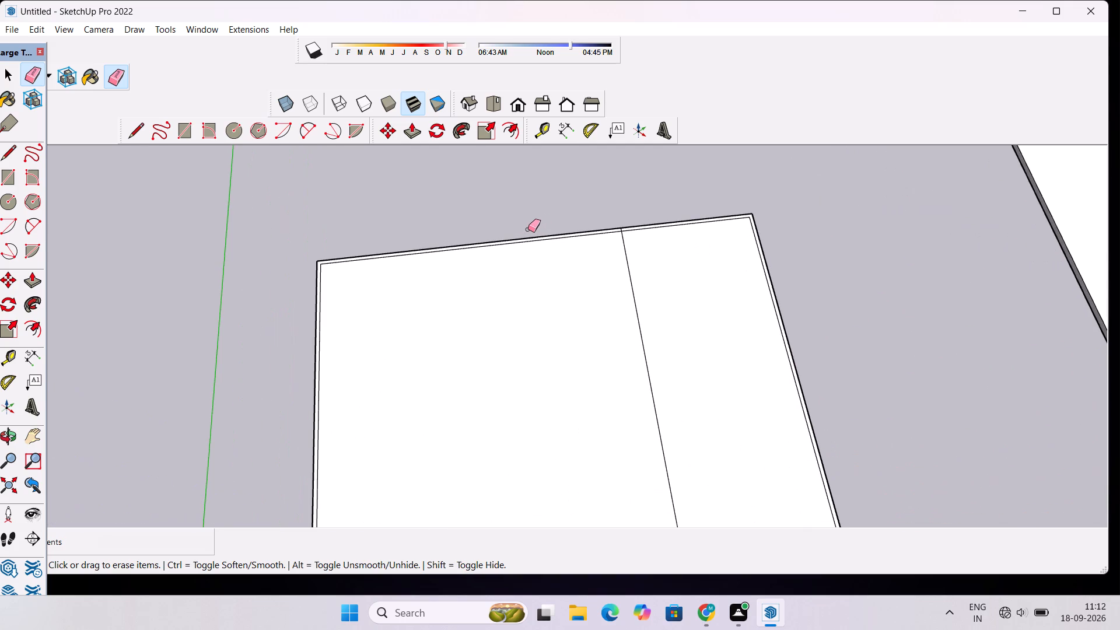
scroll(528, 229, up, 2)
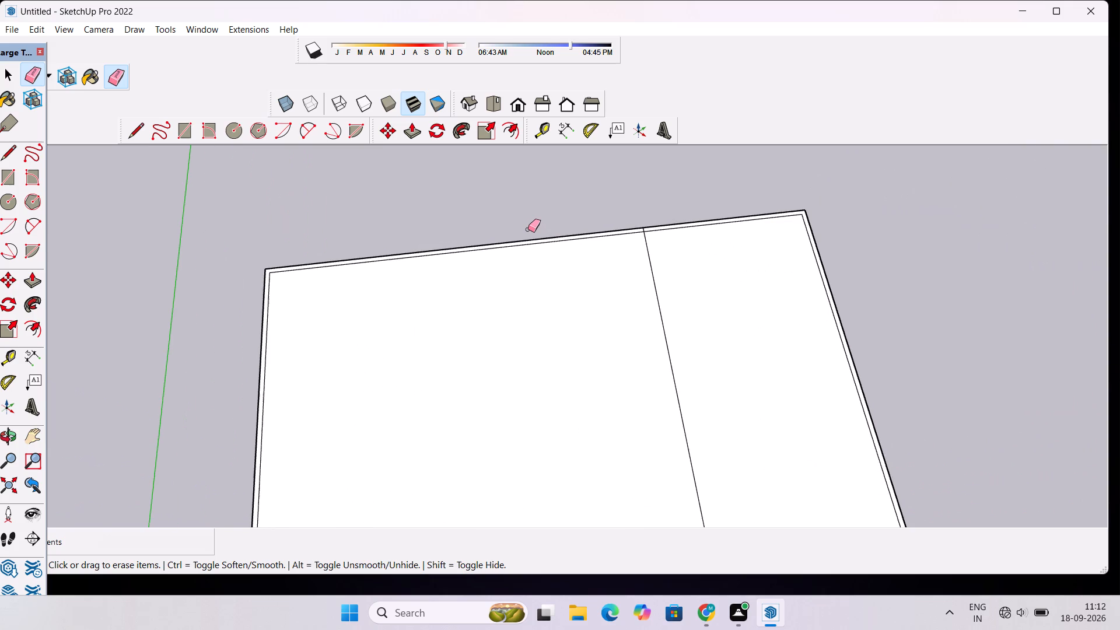
scroll(528, 229, down, 7)
scroll(528, 232, up, 1)
scroll(528, 232, down, 4)
scroll(529, 231, up, 3)
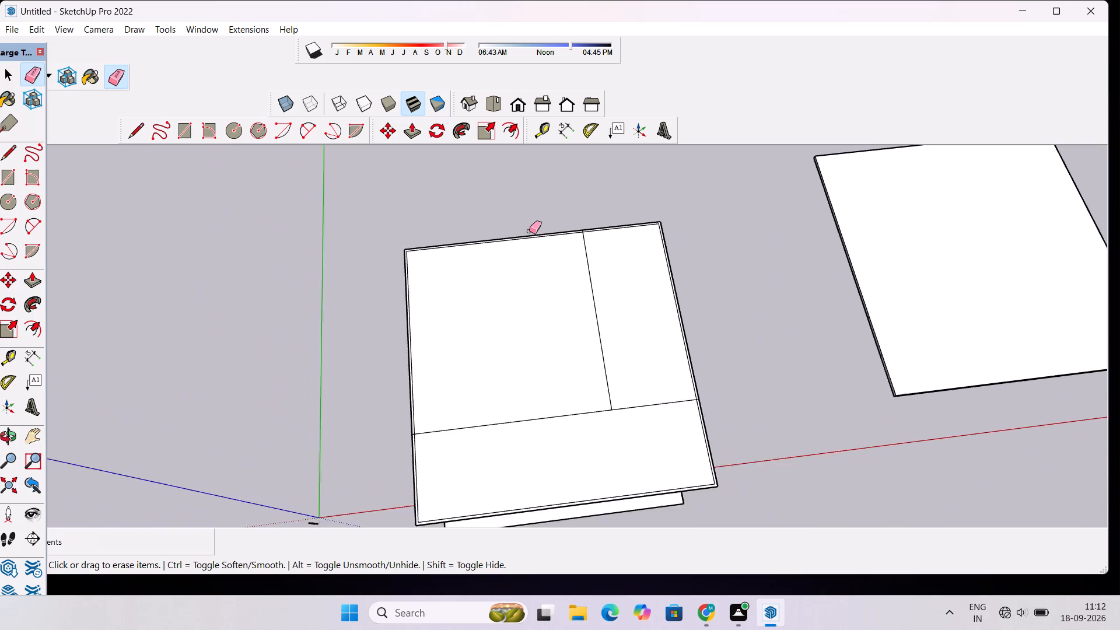
scroll(529, 231, up, 2)
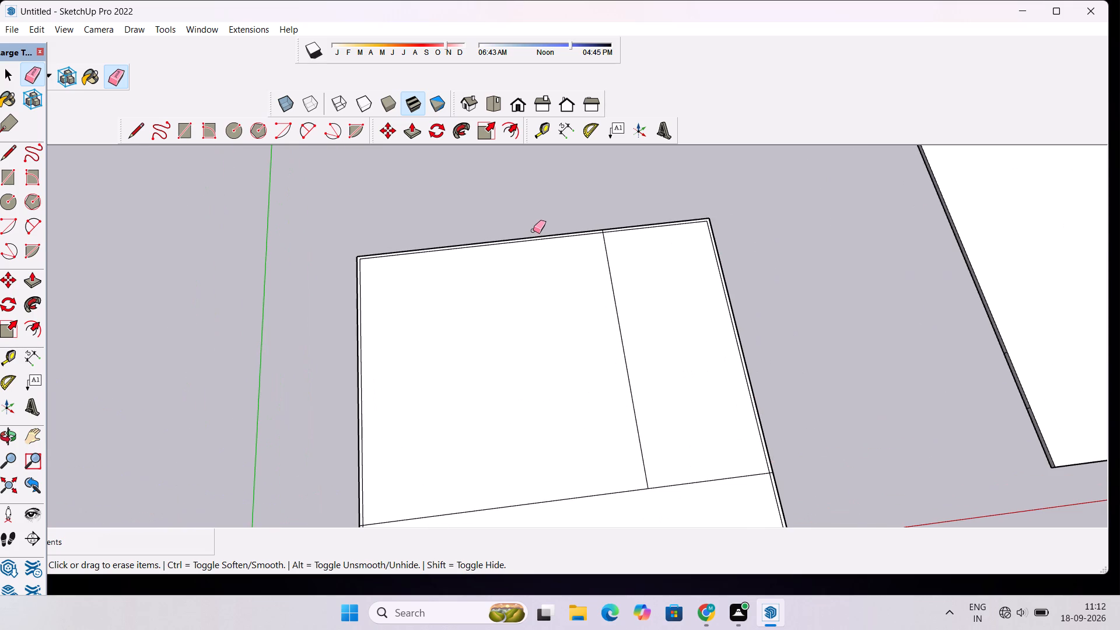
key(space)
key(o)
drag(540, 321, 500, 289)
scroll(502, 281, down, 3)
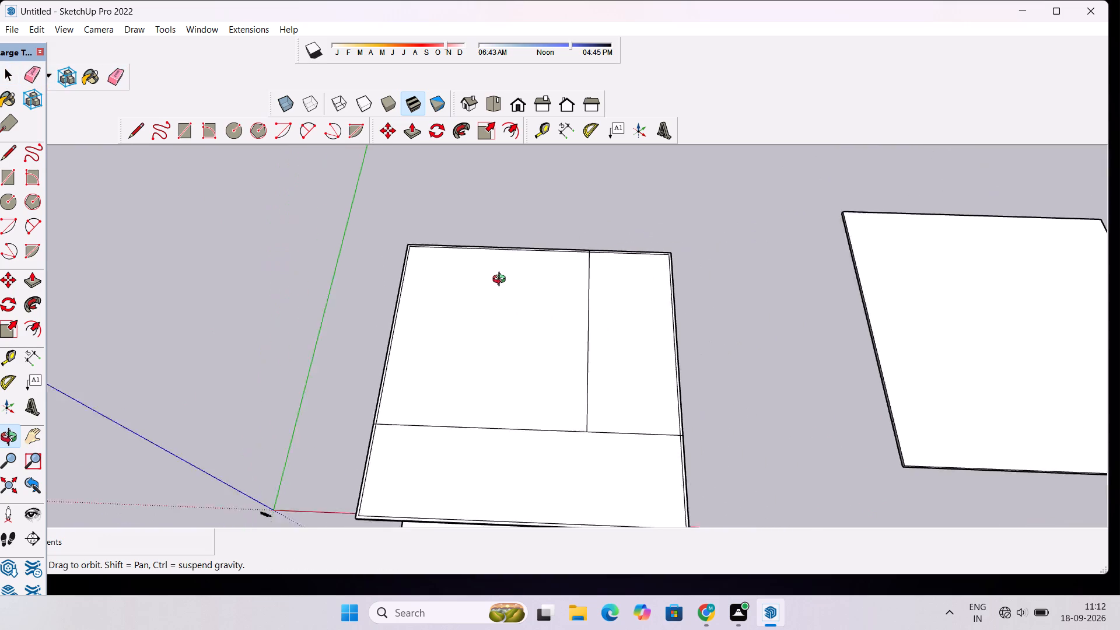
Erase the part of the roof's dividing line between the 27' line's end and the side inset line farther from the origin.
scroll(502, 281, down, 2)
drag(509, 281, 549, 348)
scroll(553, 348, up, 3)
shift+drag(556, 344, 536, 281)
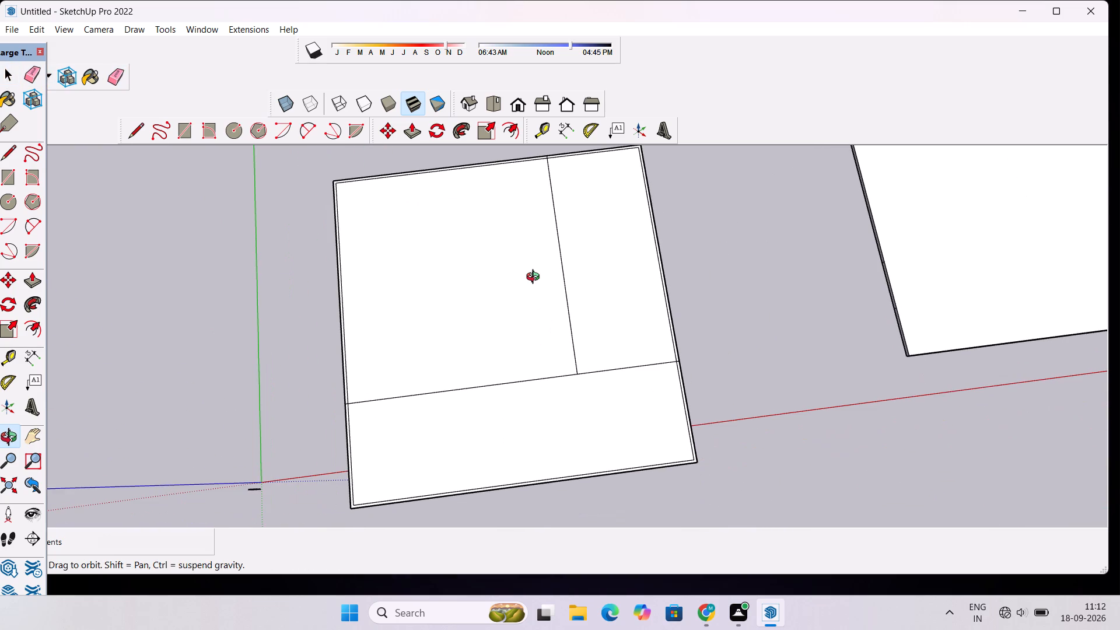
shift+drag(535, 278, 540, 295)
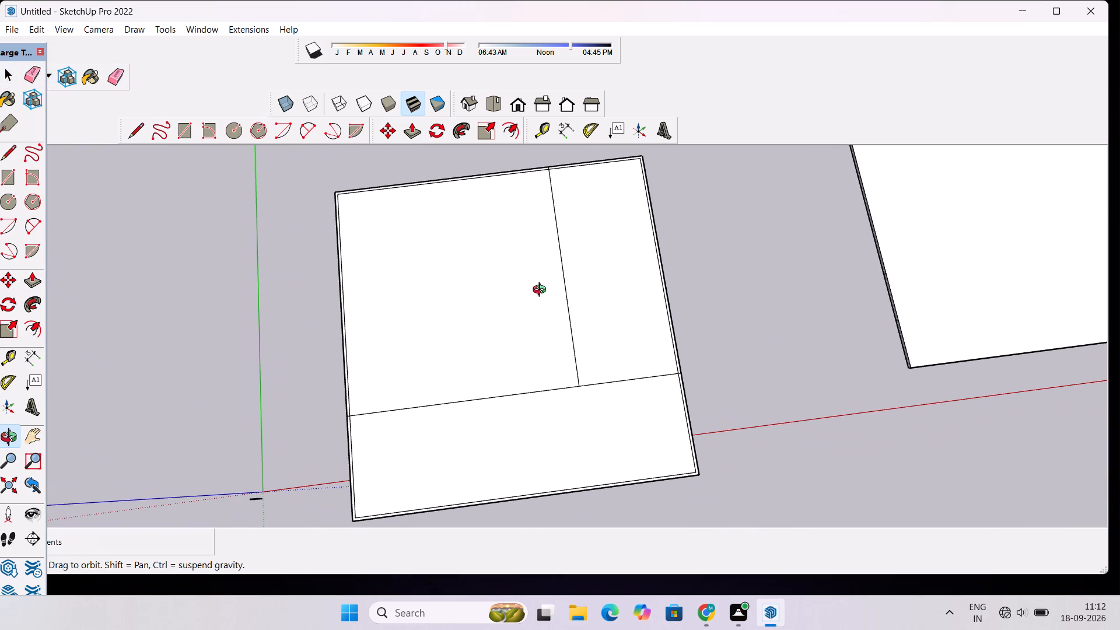
scroll(546, 280, up, 2)
scroll(546, 280, down, 3)
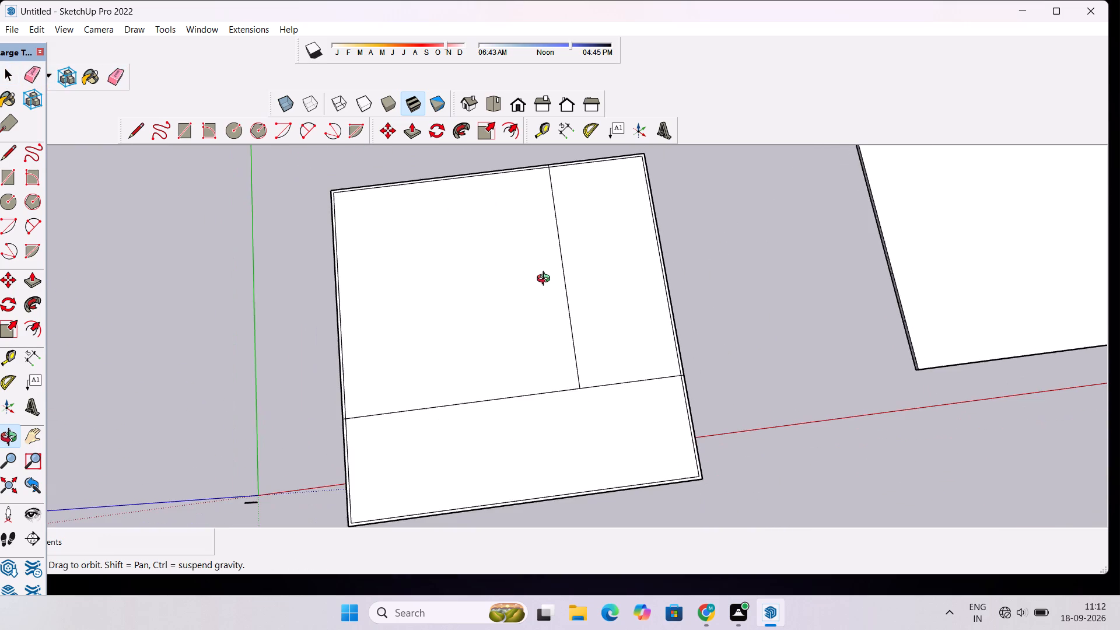
shift+drag(557, 316, 551, 285)
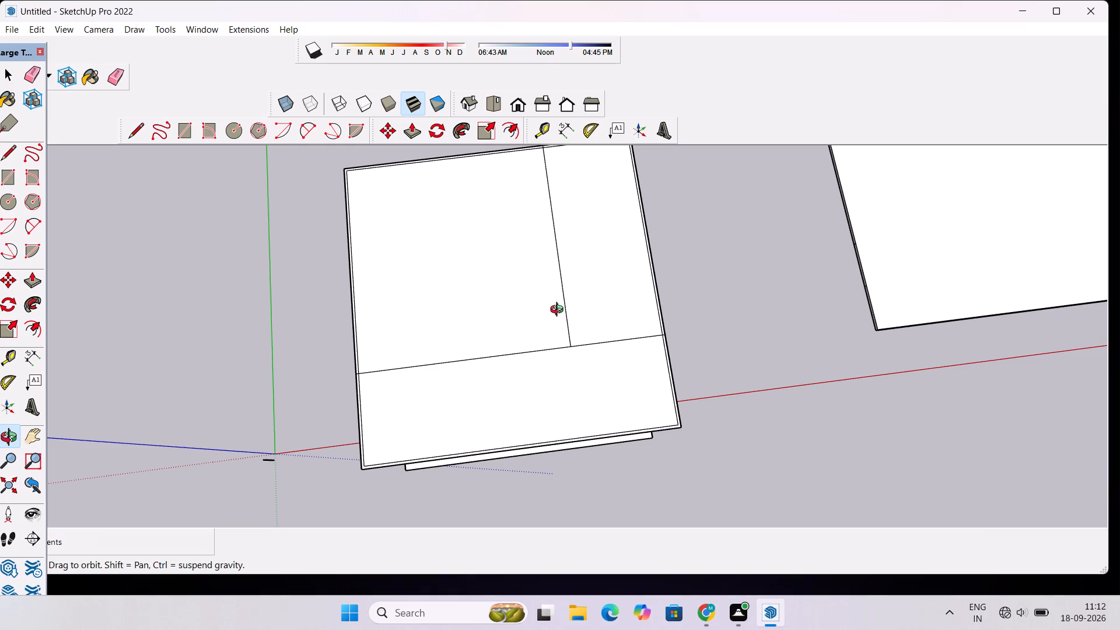
drag(562, 343, 554, 286)
shift+drag(554, 286, 583, 348)
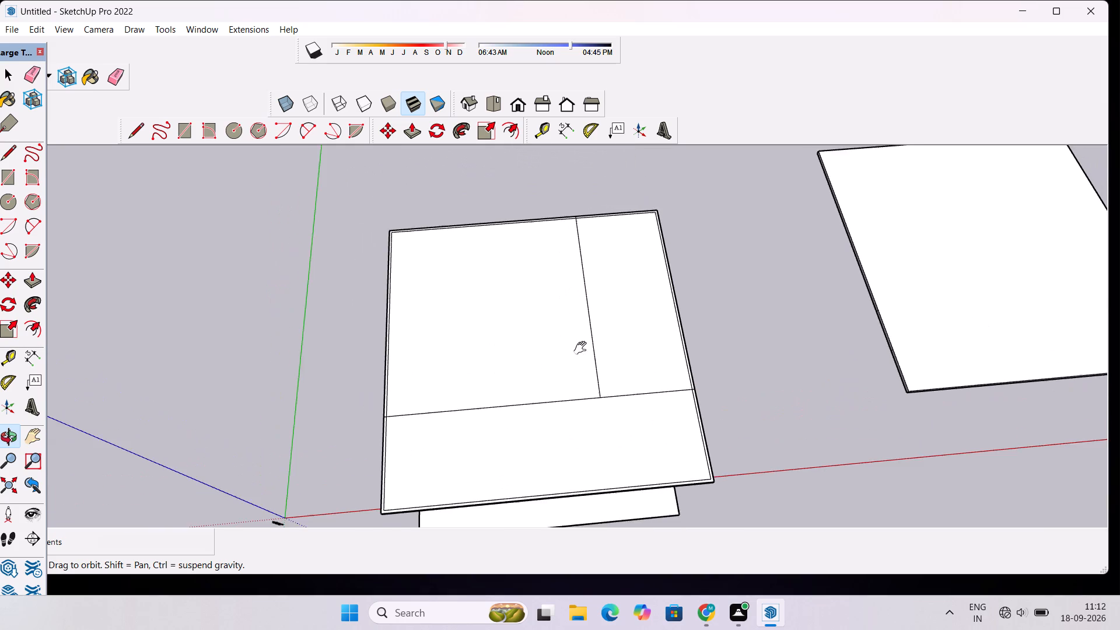
scroll(583, 348, up, 3)
shift+drag(583, 351, 572, 316)
key(space)
text(e)
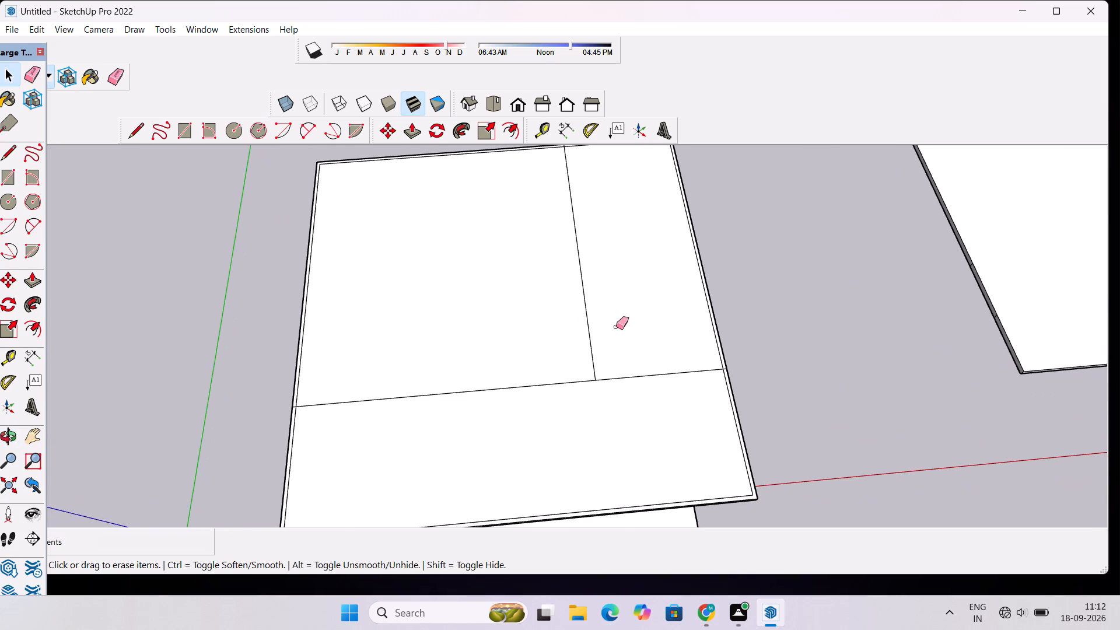
drag(619, 332, 628, 380)
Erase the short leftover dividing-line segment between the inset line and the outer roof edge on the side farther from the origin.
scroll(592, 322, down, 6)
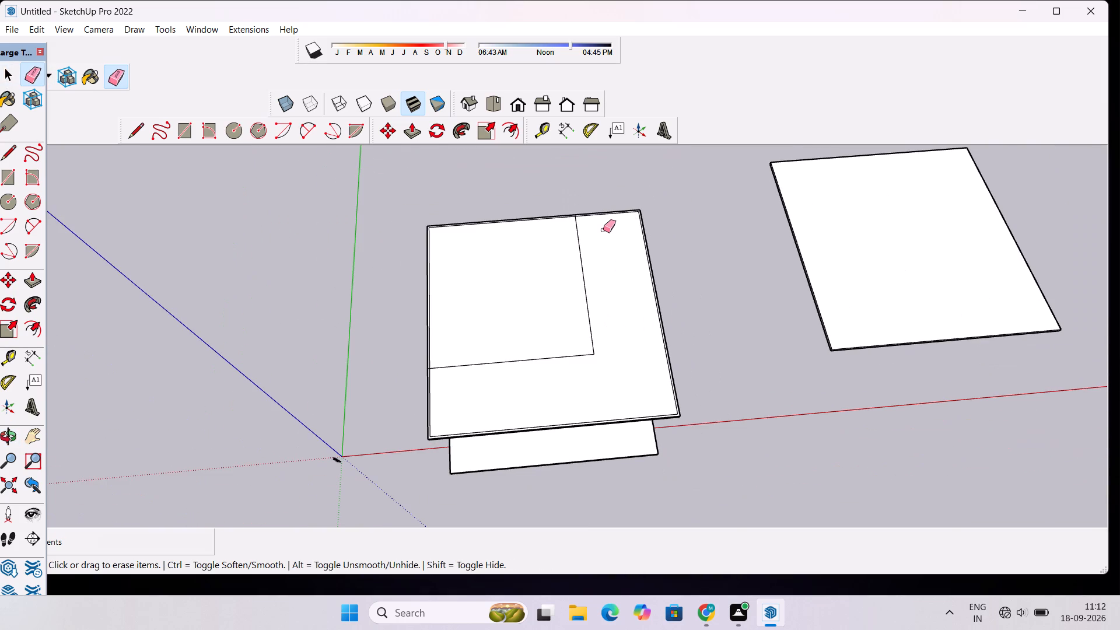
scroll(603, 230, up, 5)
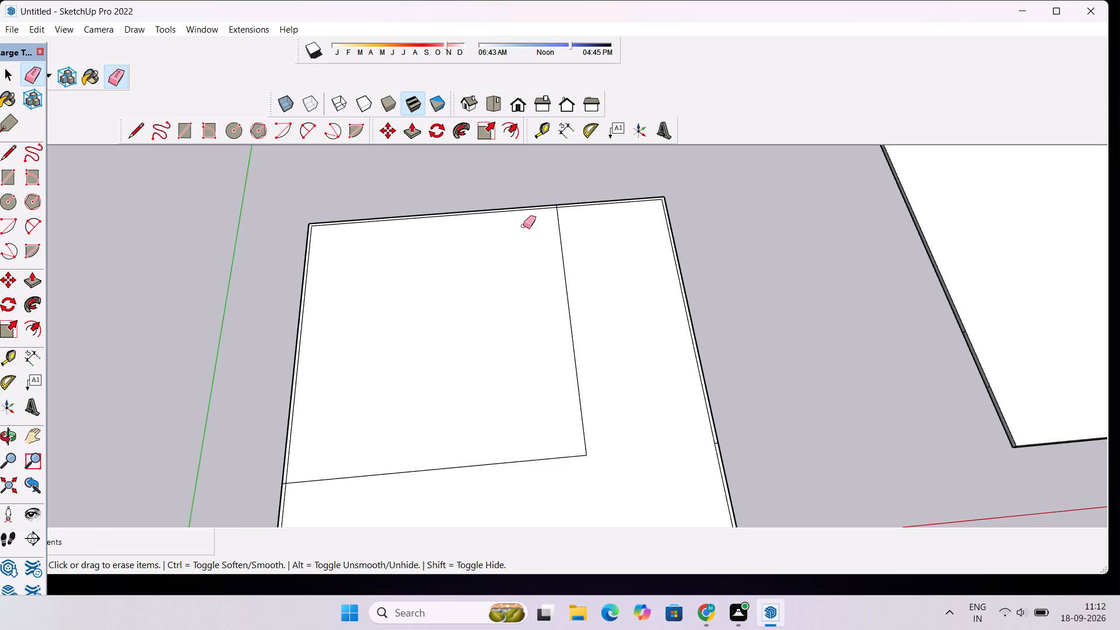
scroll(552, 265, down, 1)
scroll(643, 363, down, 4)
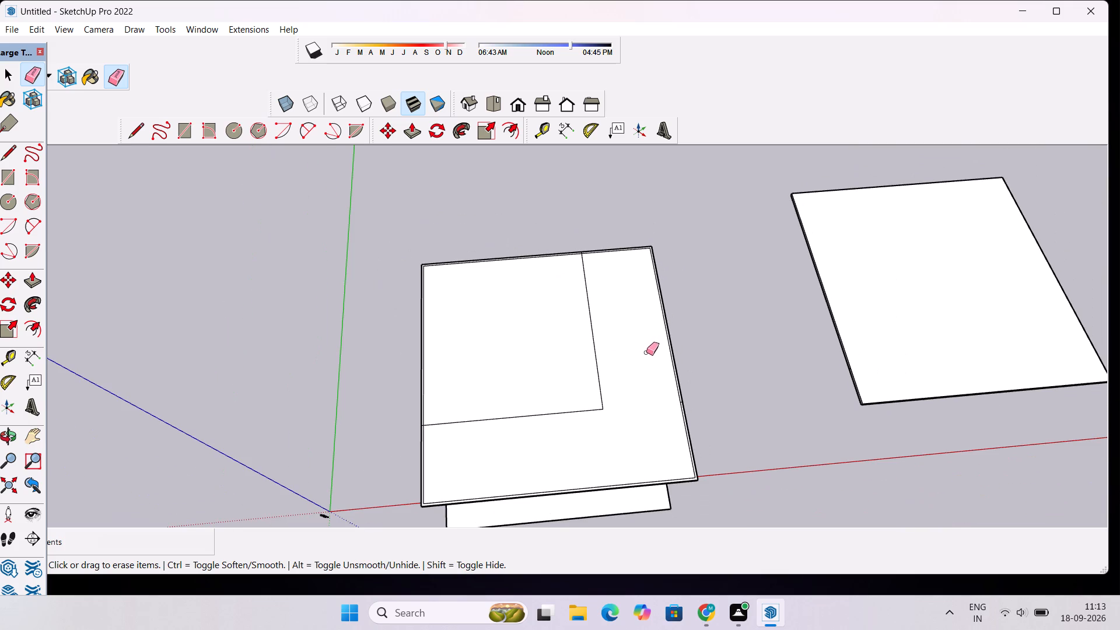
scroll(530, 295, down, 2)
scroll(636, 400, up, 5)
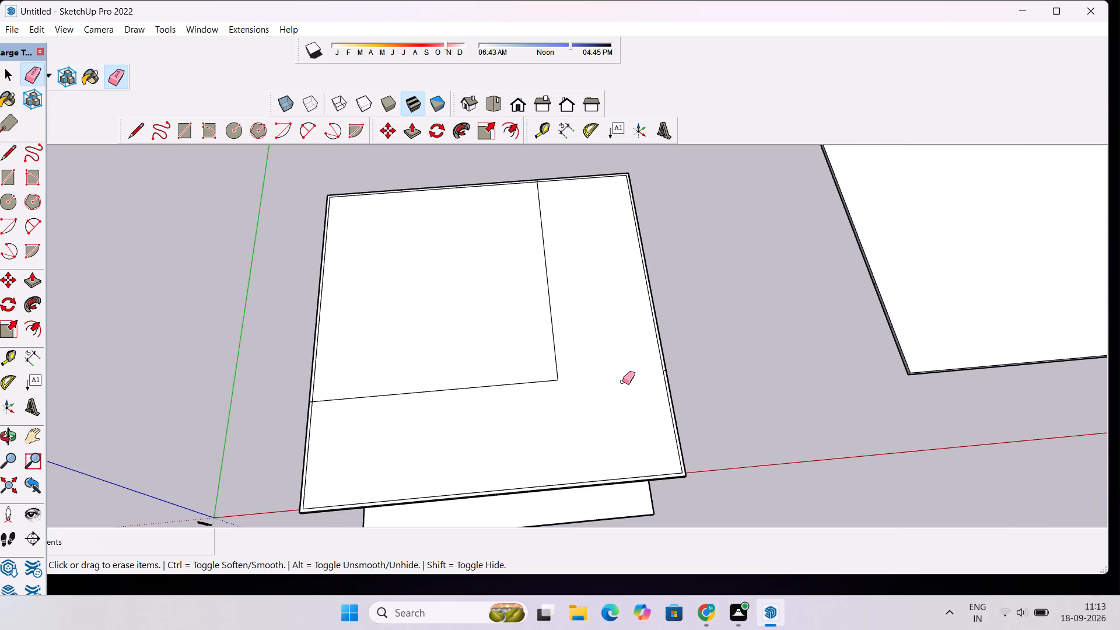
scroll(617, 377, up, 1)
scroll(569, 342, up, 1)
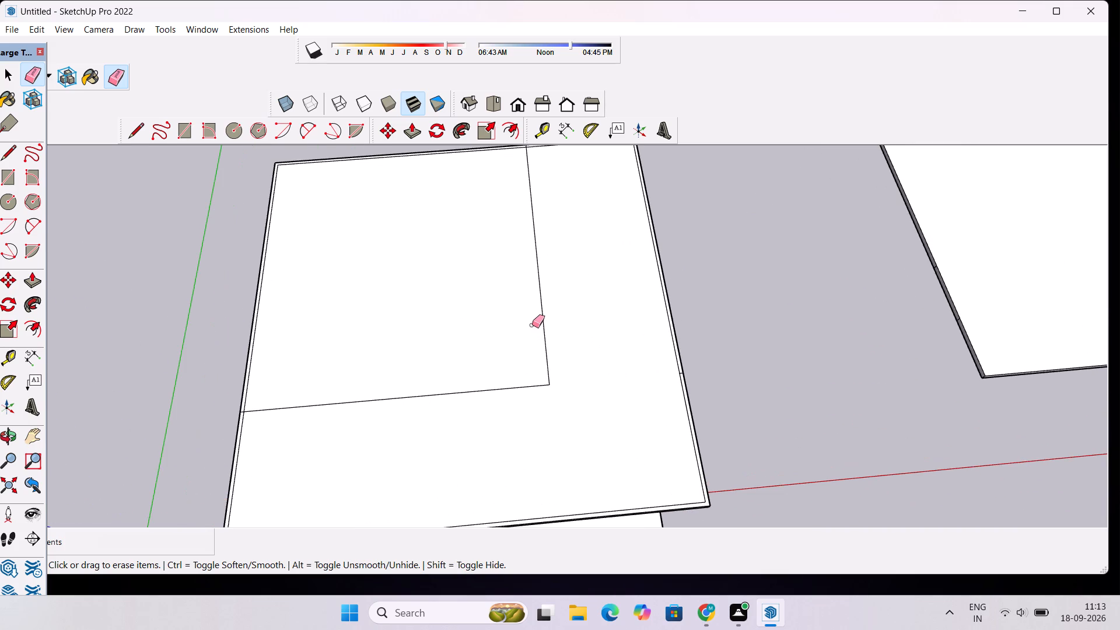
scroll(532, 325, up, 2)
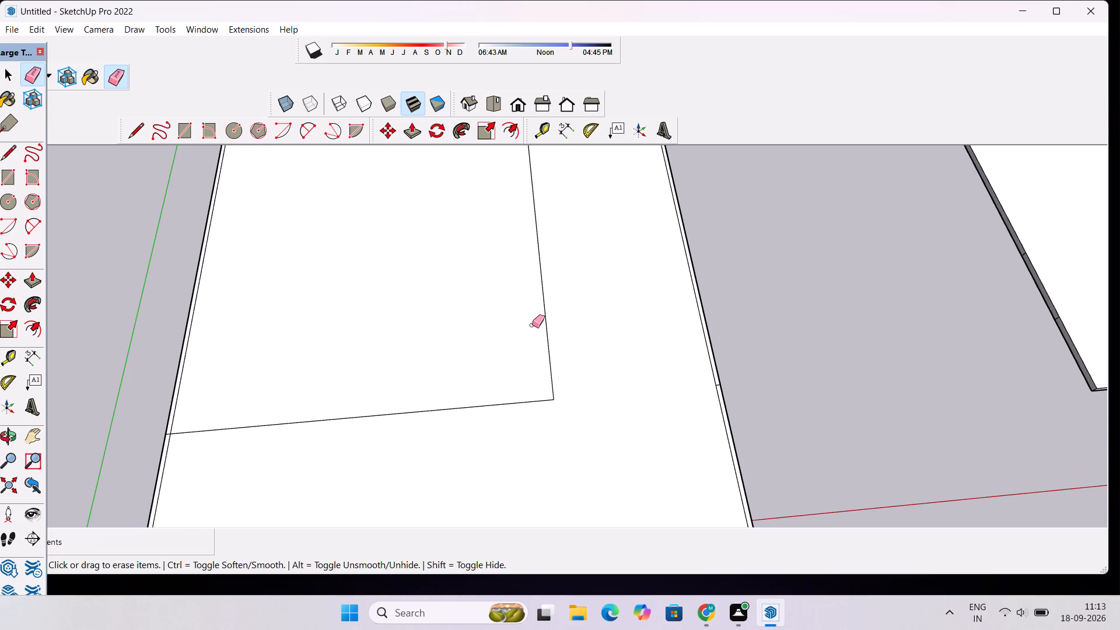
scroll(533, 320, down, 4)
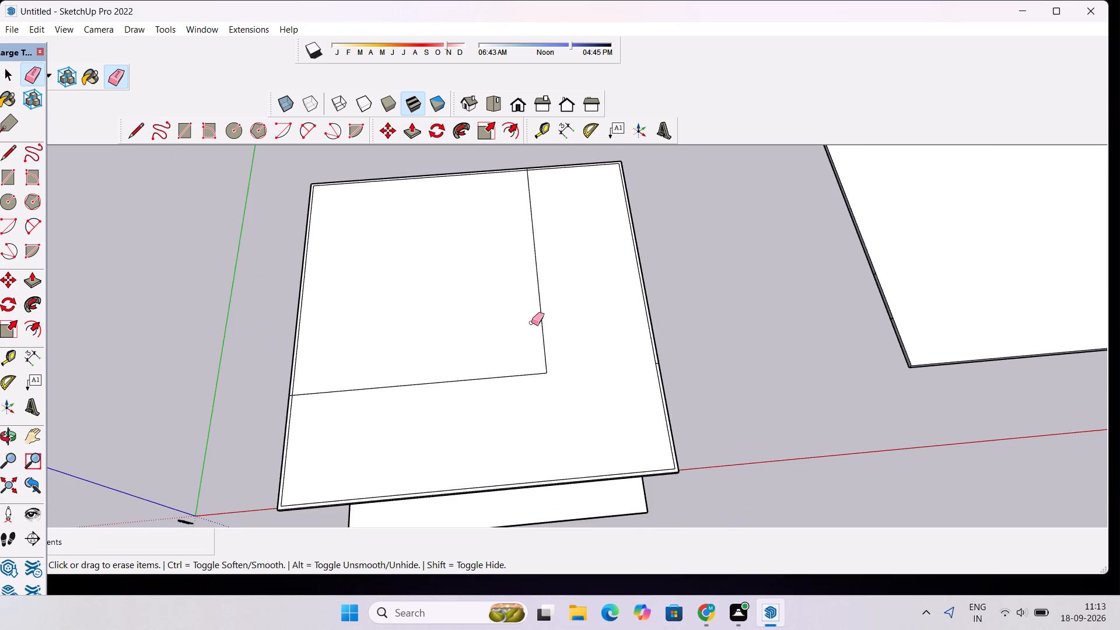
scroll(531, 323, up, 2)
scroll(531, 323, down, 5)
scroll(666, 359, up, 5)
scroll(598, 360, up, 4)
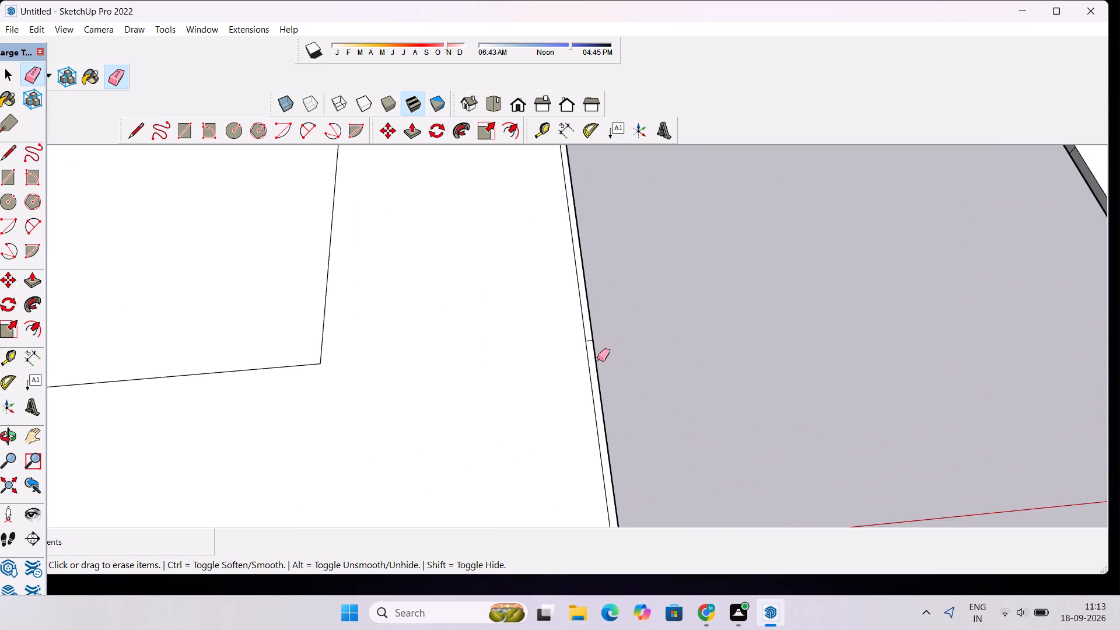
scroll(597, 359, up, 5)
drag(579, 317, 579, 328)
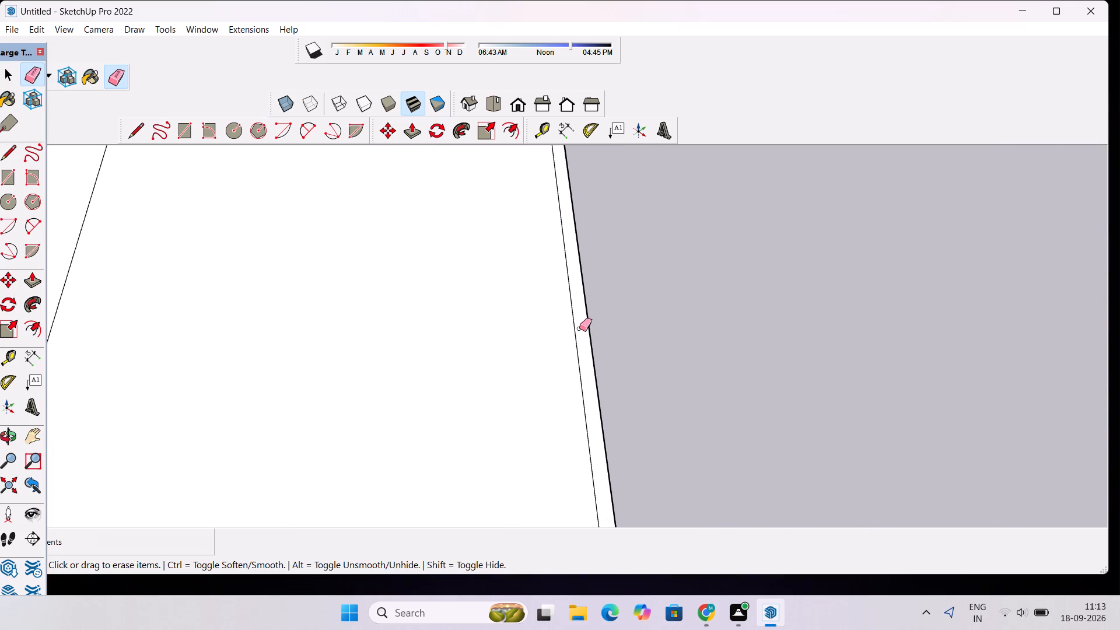
Examine the roof's remaining L-shaped layout and the building's walls and open front from several sides.
scroll(579, 328, down, 9)
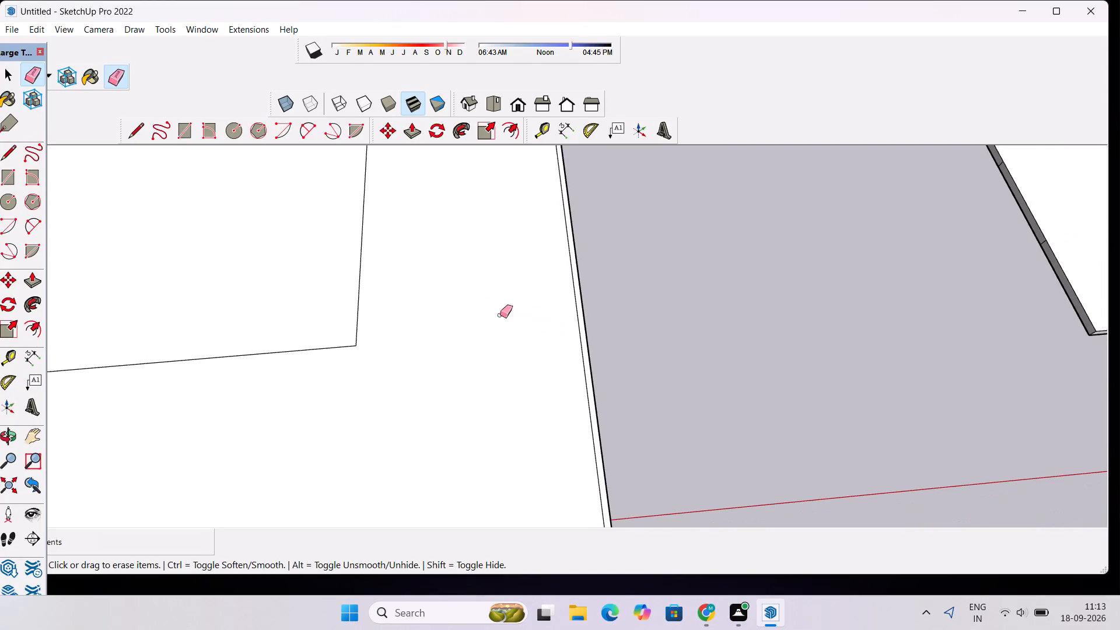
scroll(468, 306, up, 2)
scroll(468, 306, down, 6)
key(space)
text(o)
scroll(467, 307, down, 9)
shift+drag(436, 324, 593, 317)
scroll(593, 317, down, 4)
drag(555, 357, 550, 290)
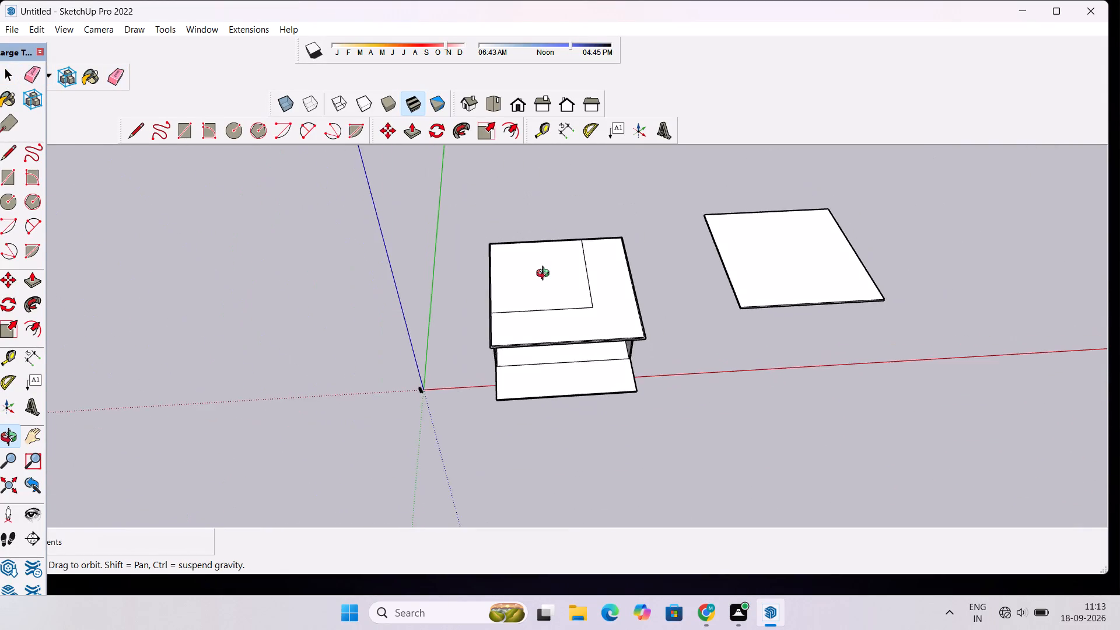
scroll(545, 275, up, 7)
drag(471, 323, 763, 300)
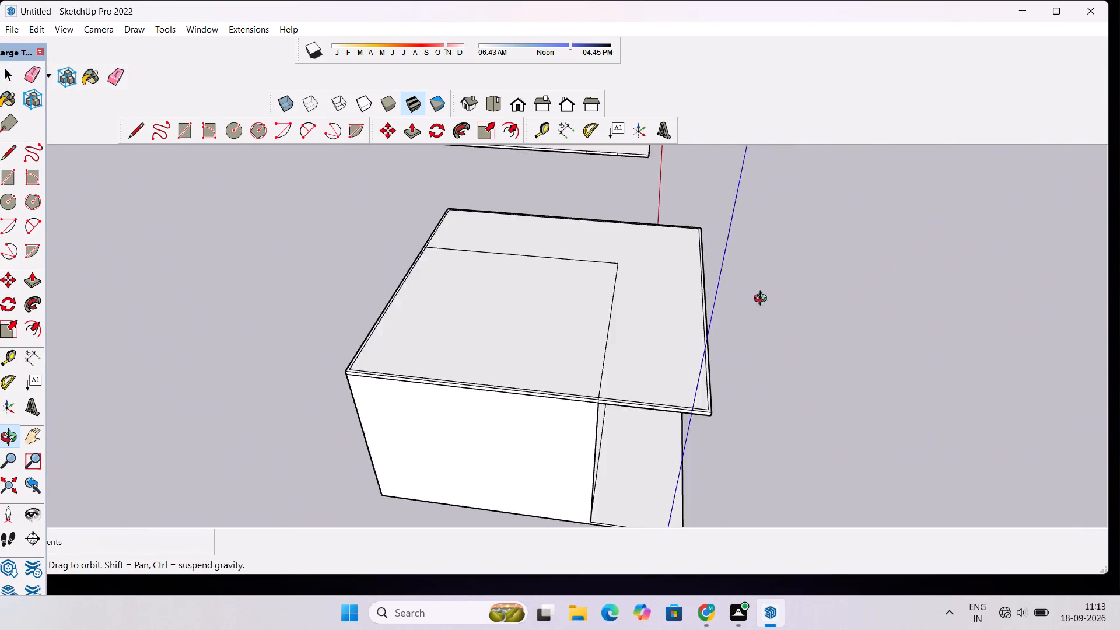
drag(763, 300, 404, 282)
scroll(449, 292, down, 3)
drag(647, 412, 545, 250)
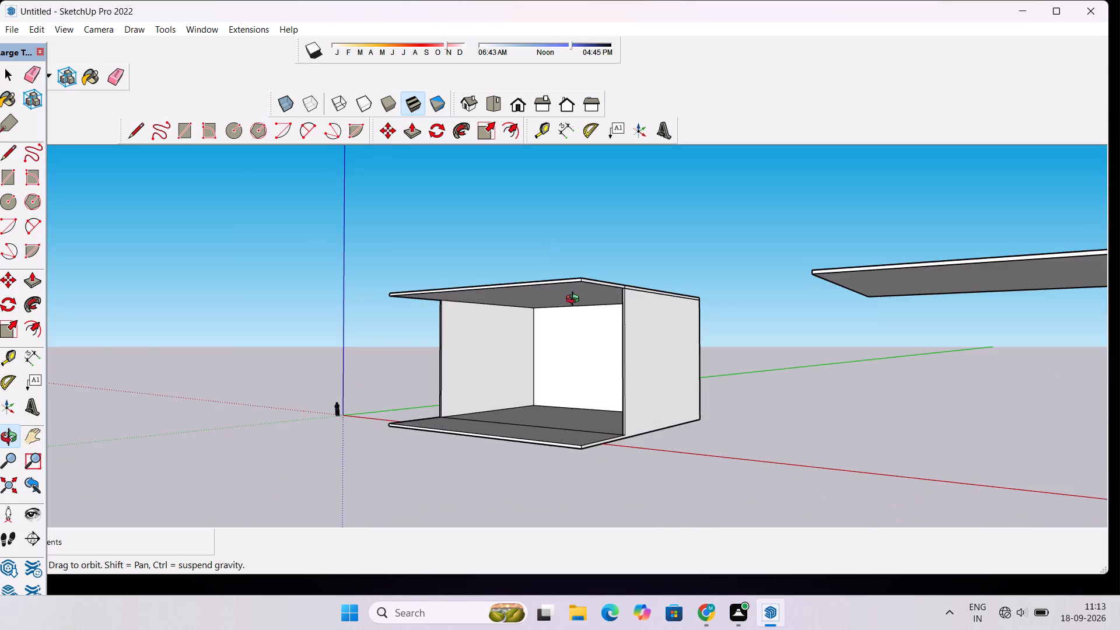
scroll(575, 300, up, 4)
scroll(601, 304, down, 1)
shift+drag(601, 304, 578, 280)
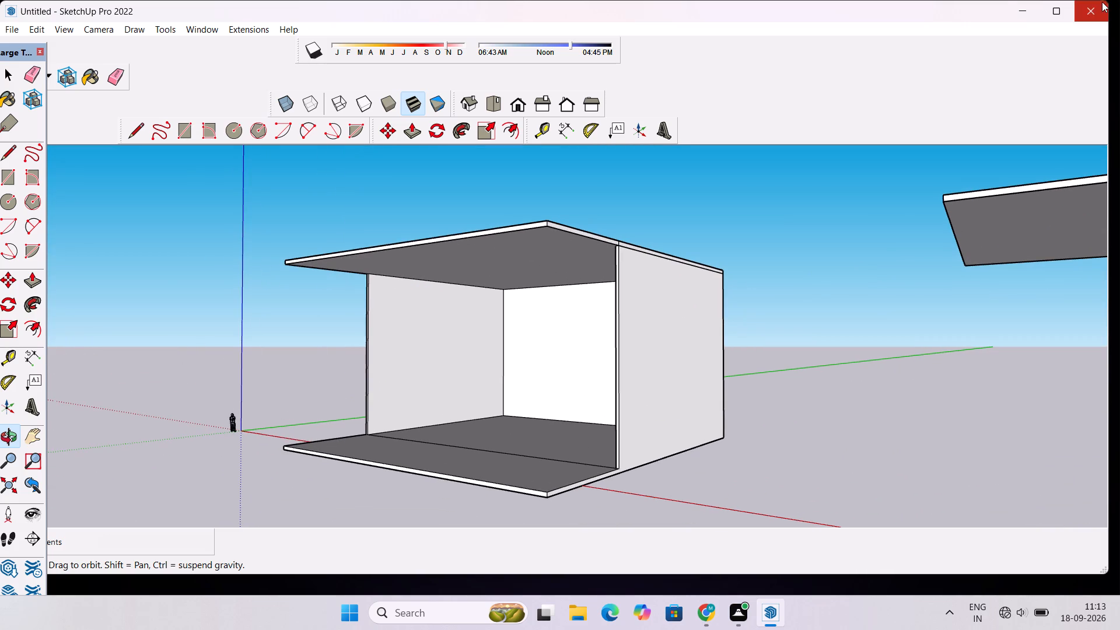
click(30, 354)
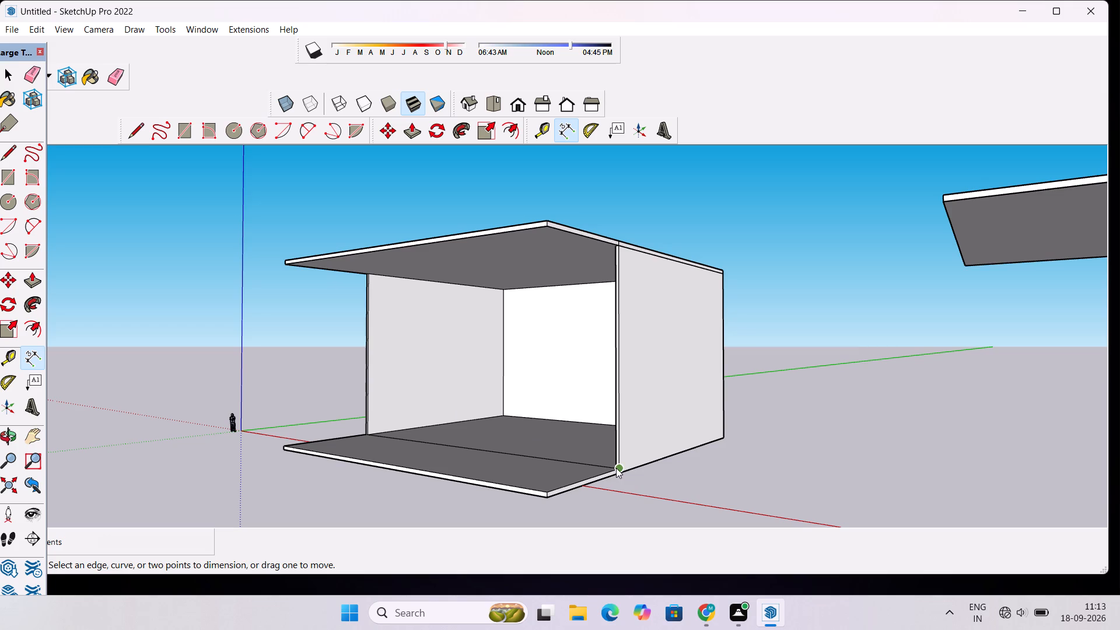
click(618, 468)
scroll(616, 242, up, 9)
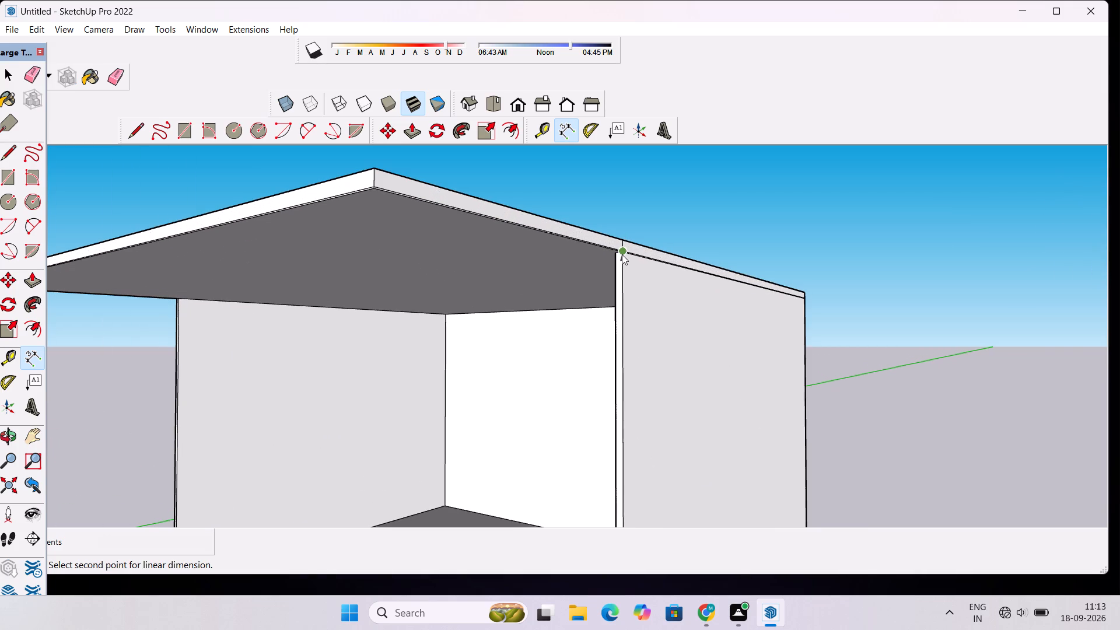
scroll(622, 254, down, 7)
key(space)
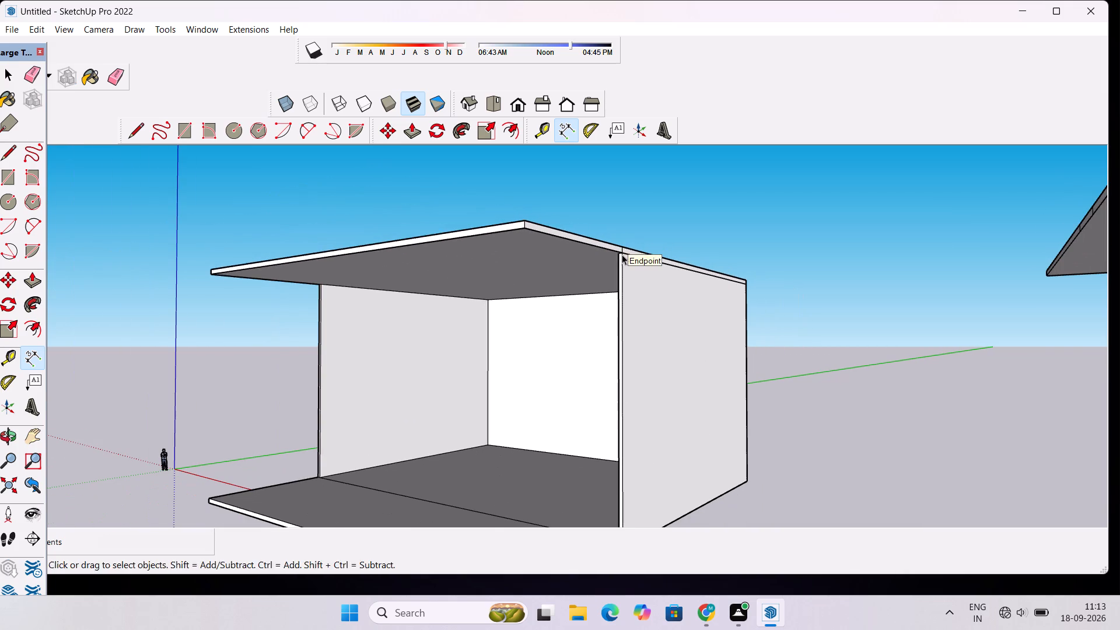
Examine the roof slab from above, including the corner where the 27' line meets the remaining dividing line.
text(o)
drag(622, 254, 631, 368)
scroll(566, 327, down, 4)
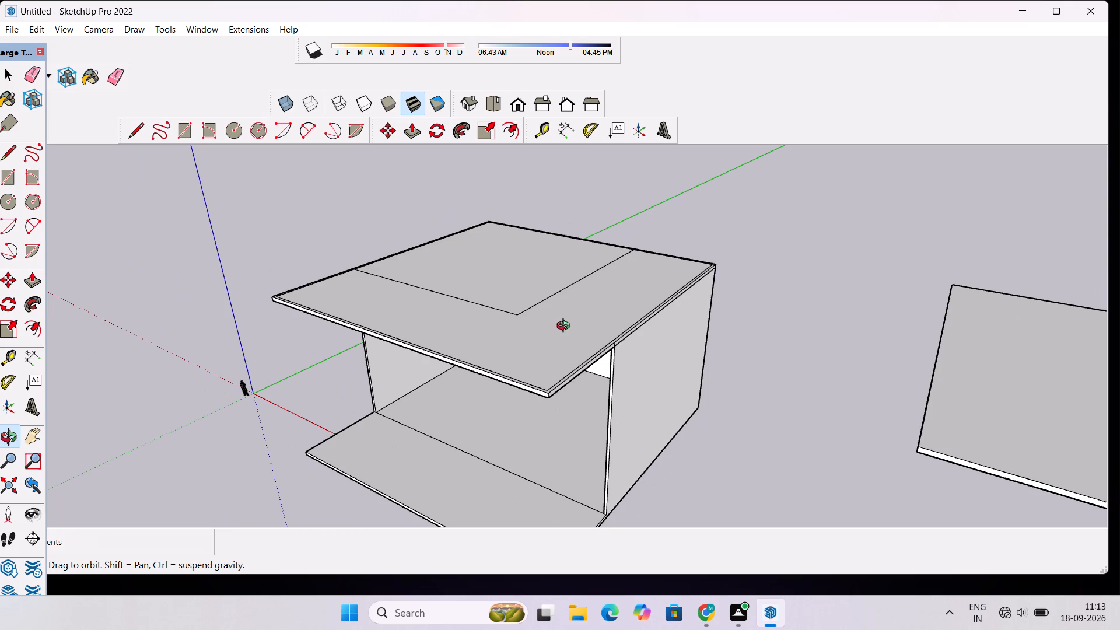
scroll(556, 317, up, 3)
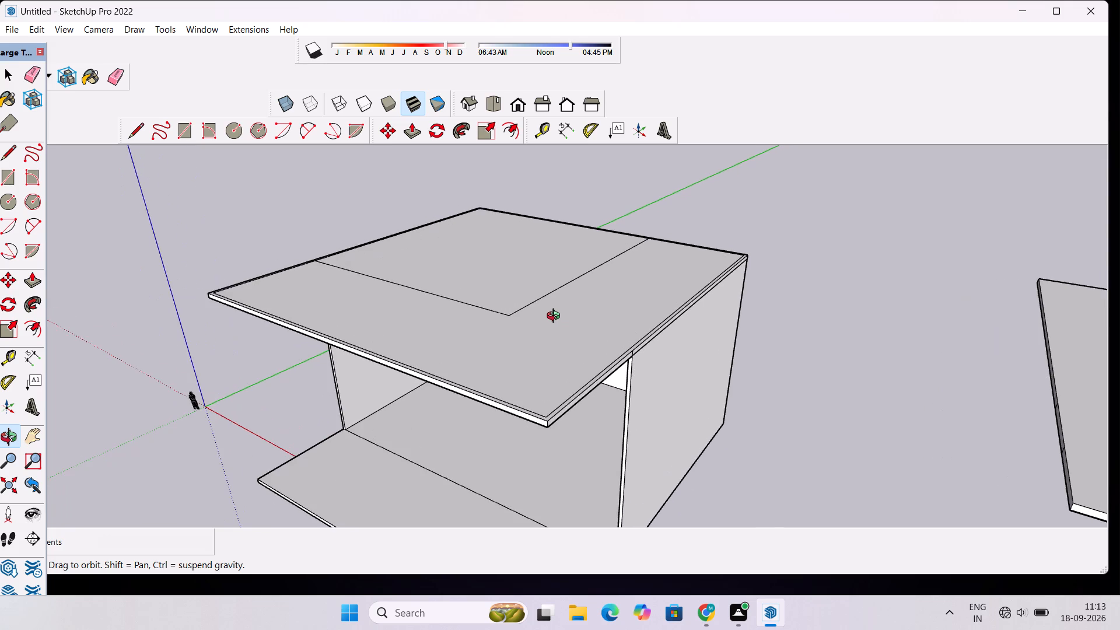
scroll(556, 317, down, 6)
drag(556, 320, 603, 393)
scroll(538, 335, up, 5)
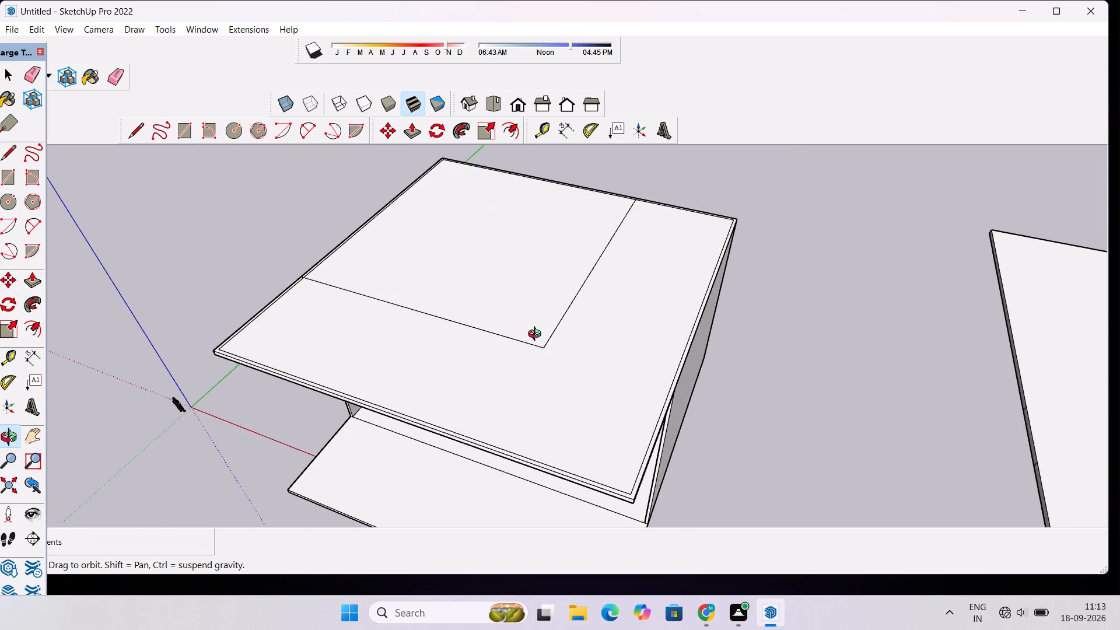
drag(578, 365, 665, 395)
scroll(666, 395, down, 5)
drag(445, 396, 607, 407)
scroll(614, 385, up, 2)
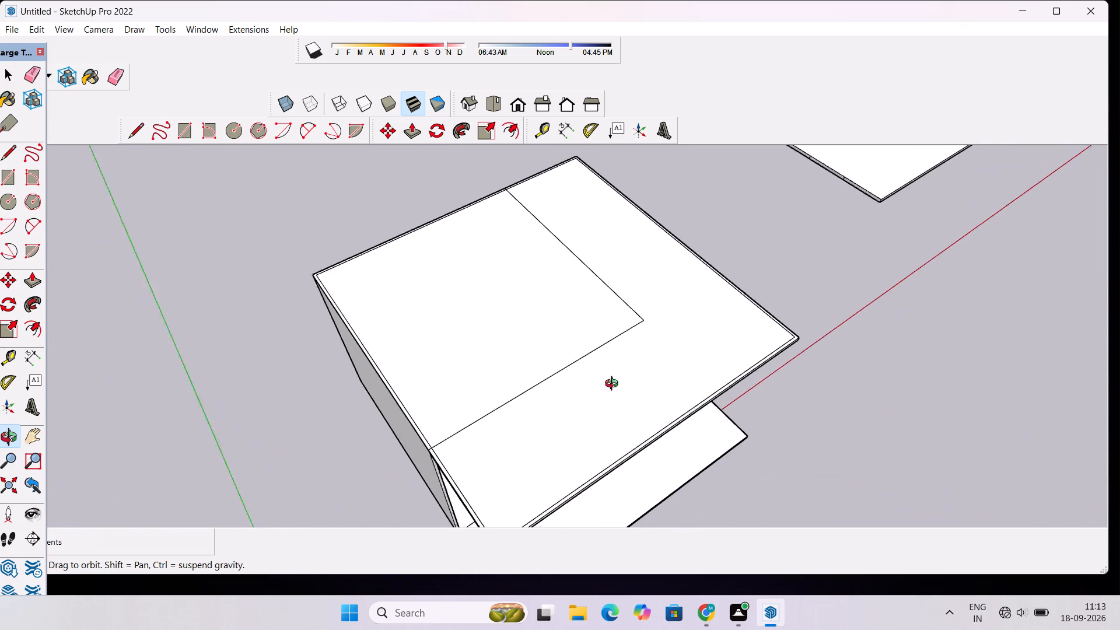
Draw a 9" line from the far-side inset line to the outer roof edge, aligned with the remaining dividing line.
scroll(614, 385, up, 2)
shift+drag(659, 318, 569, 396)
scroll(604, 347, up, 4)
shift+drag(606, 347, 586, 363)
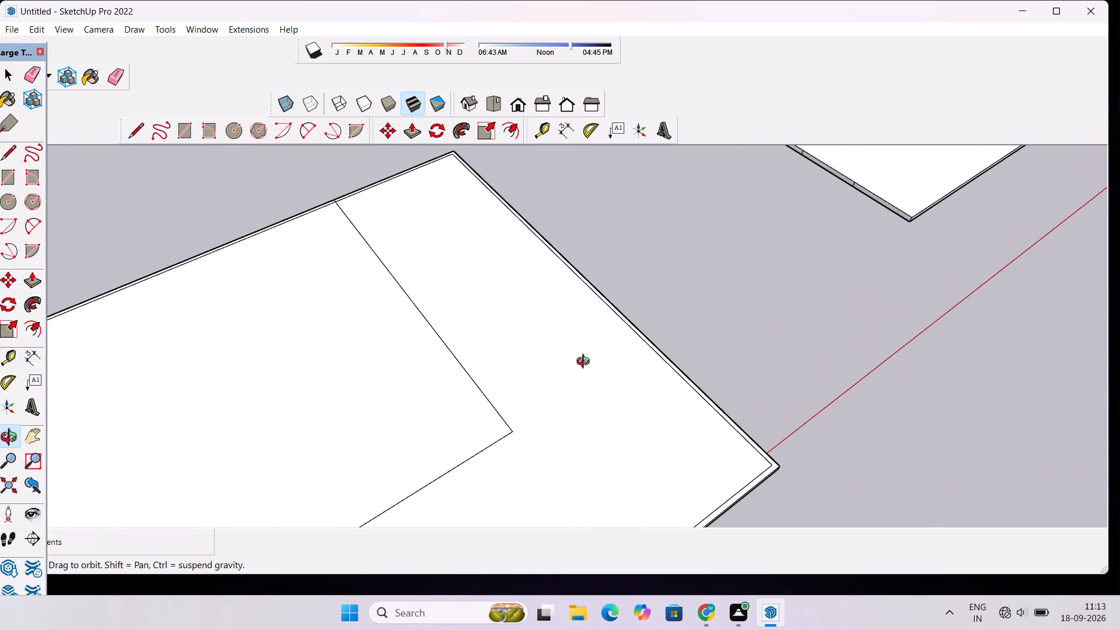
scroll(586, 363, down, 3)
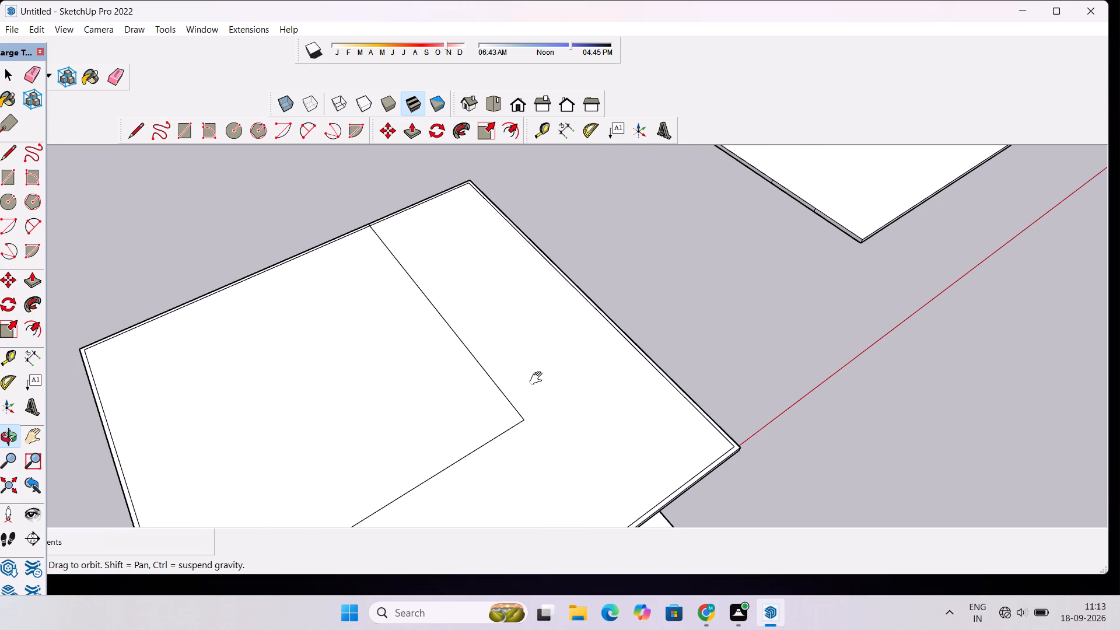
shift+drag(538, 379, 554, 334)
scroll(556, 326, up, 3)
shift+drag(574, 379, 574, 363)
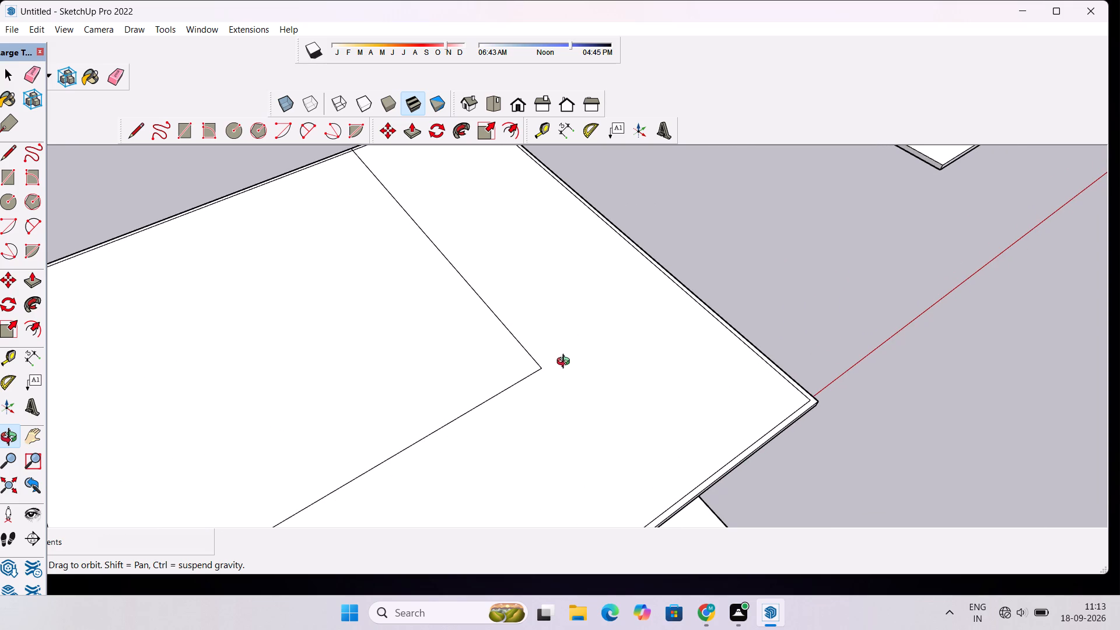
key(l)
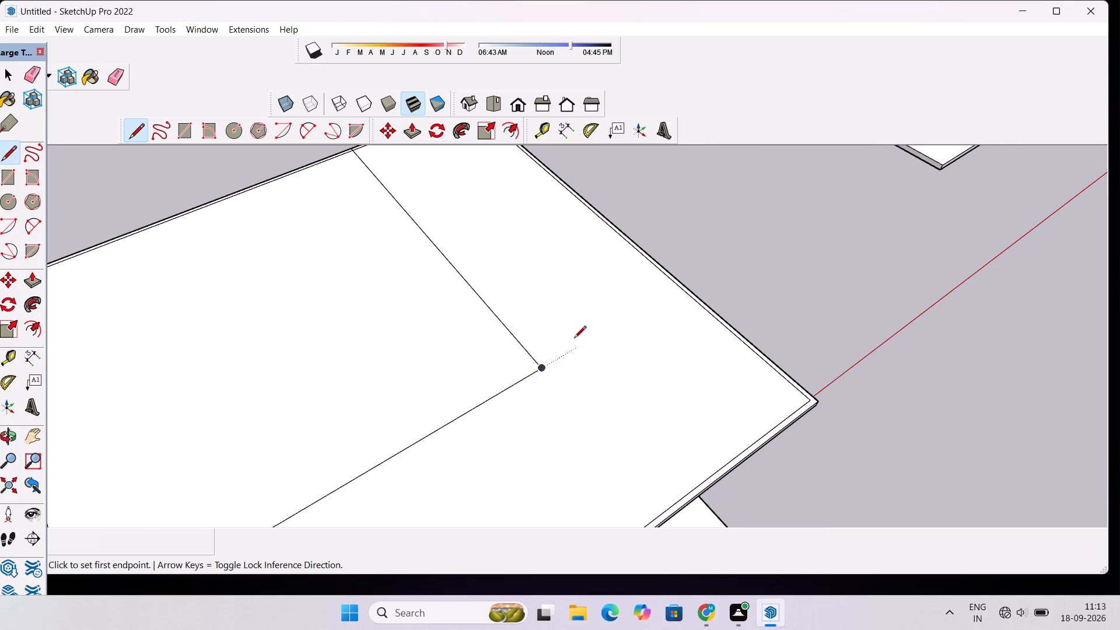
scroll(674, 293, up, 9)
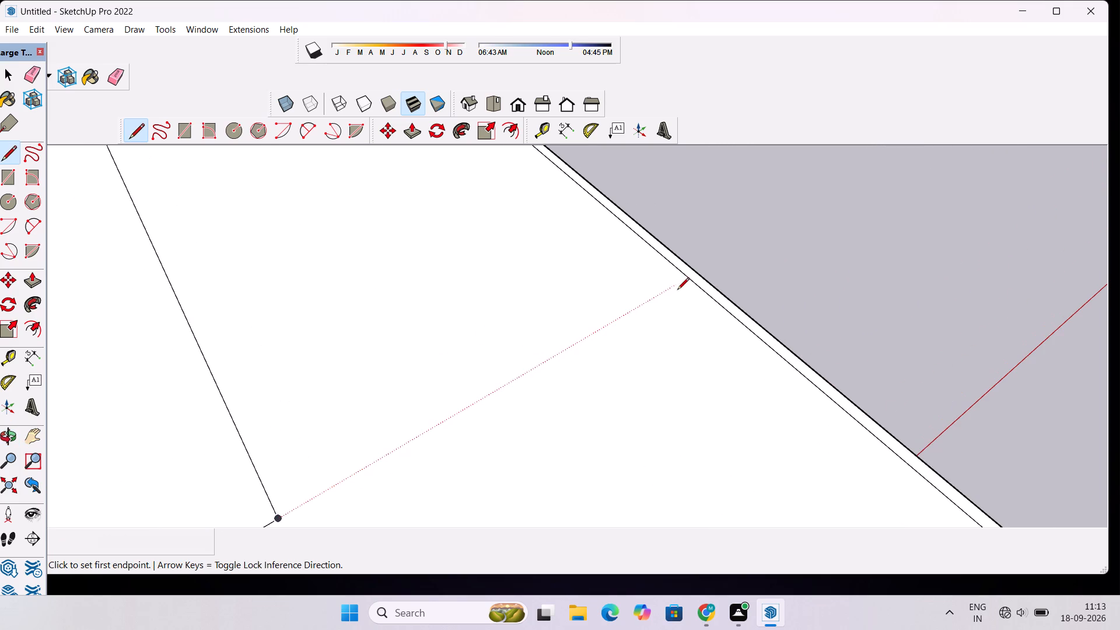
click(687, 278)
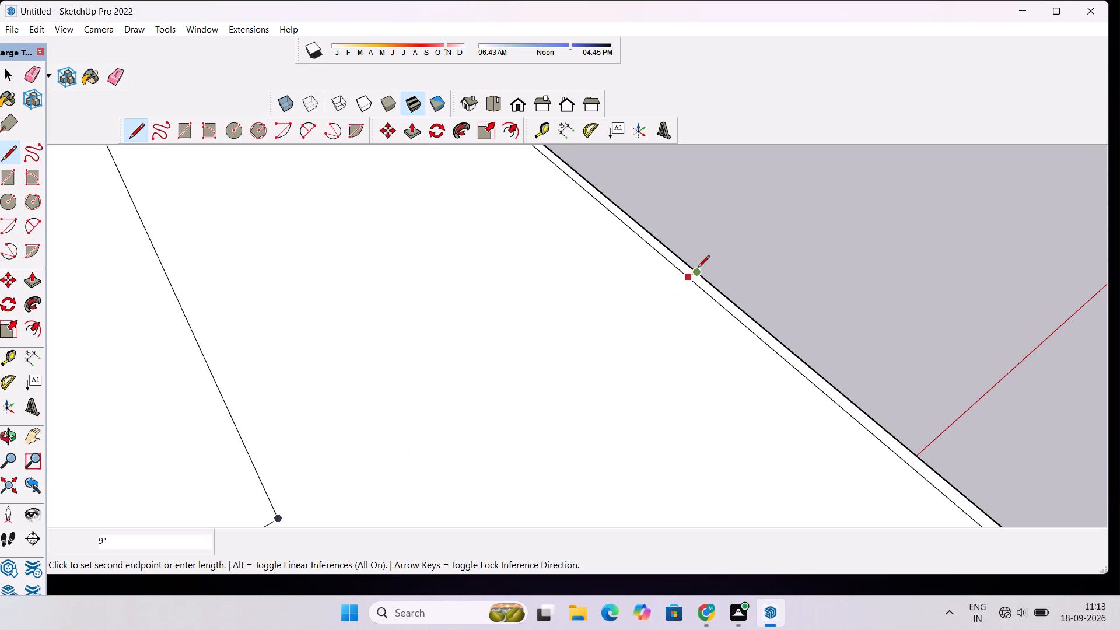
scroll(698, 268, up, 7)
scroll(698, 268, down, 5)
click(698, 268)
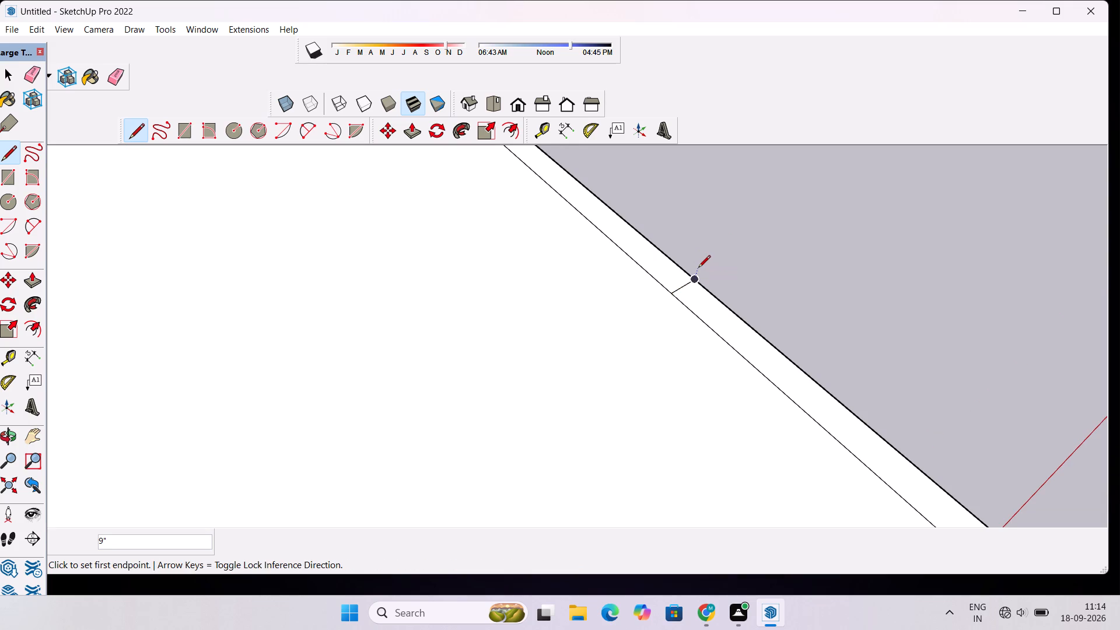
key(space)
key(o)
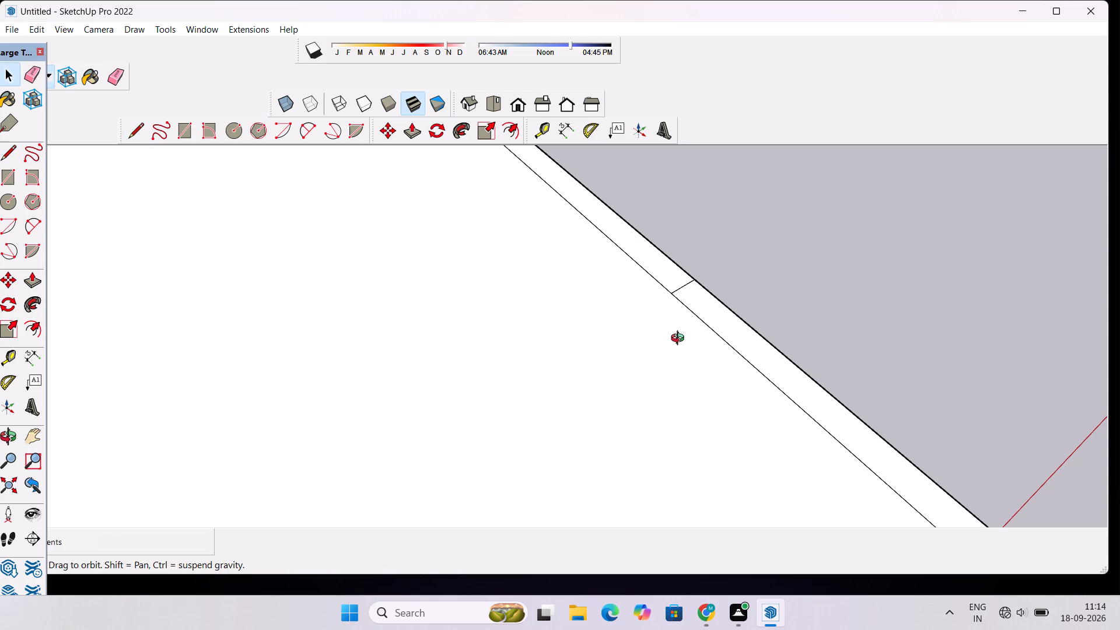
Push/Pull the rectangular roof area enclosed by the L-shaped area upward by 50'.
scroll(673, 345, down, 11)
drag(759, 351, 572, 378)
scroll(565, 367, down, 10)
drag(464, 355, 503, 355)
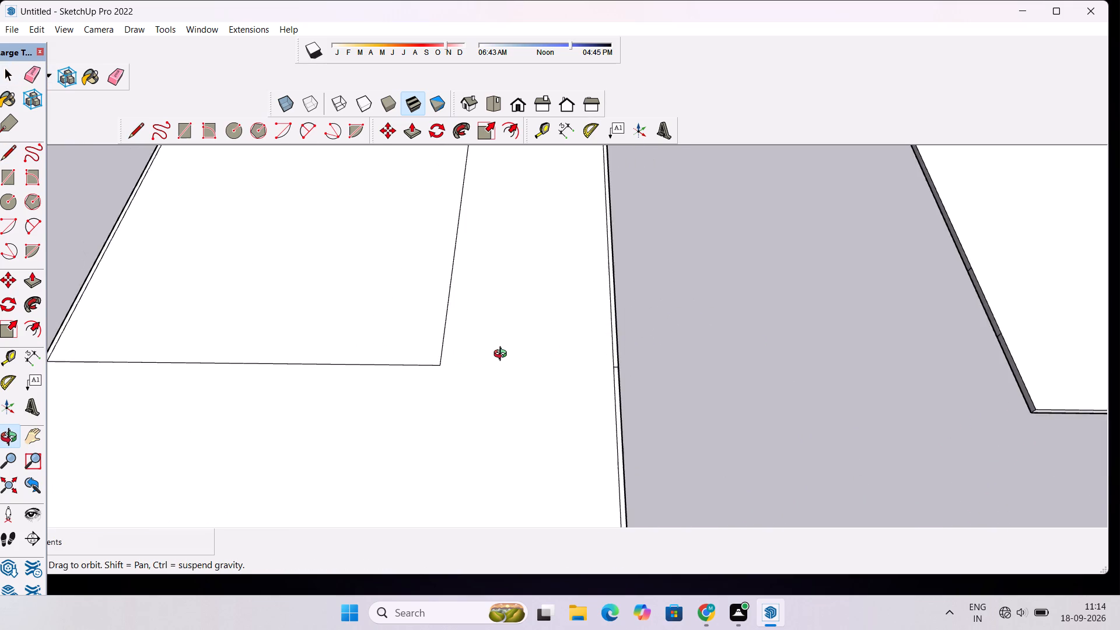
drag(503, 355, 504, 355)
scroll(504, 355, down, 7)
shift+drag(499, 355, 584, 351)
scroll(584, 351, up, 1)
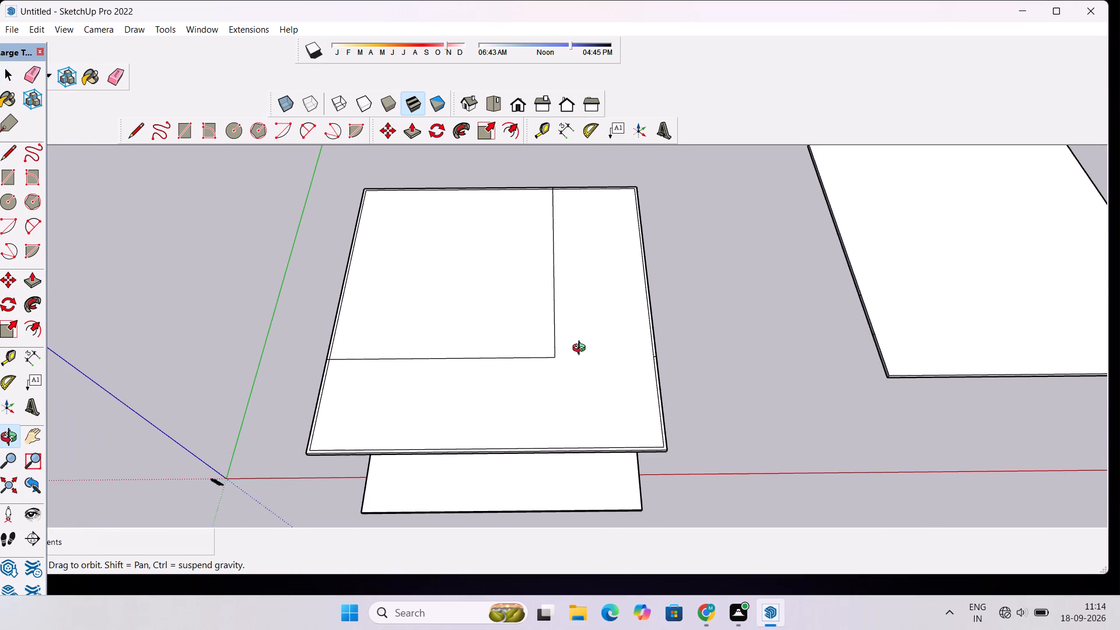
shift+drag(518, 349, 570, 341)
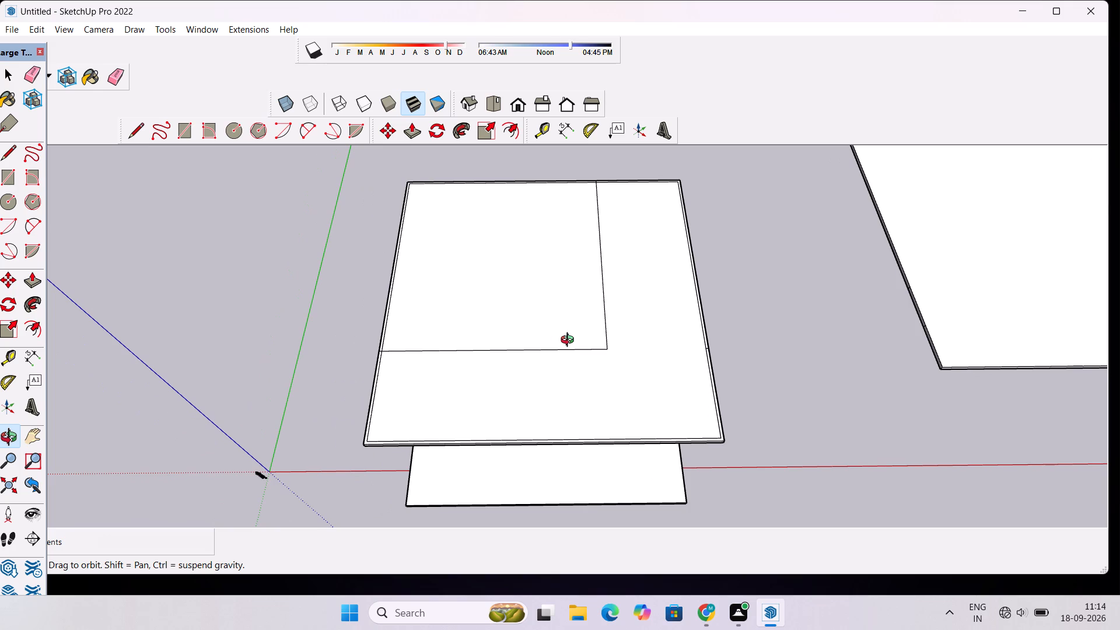
scroll(570, 341, down, 1)
scroll(570, 341, up, 1)
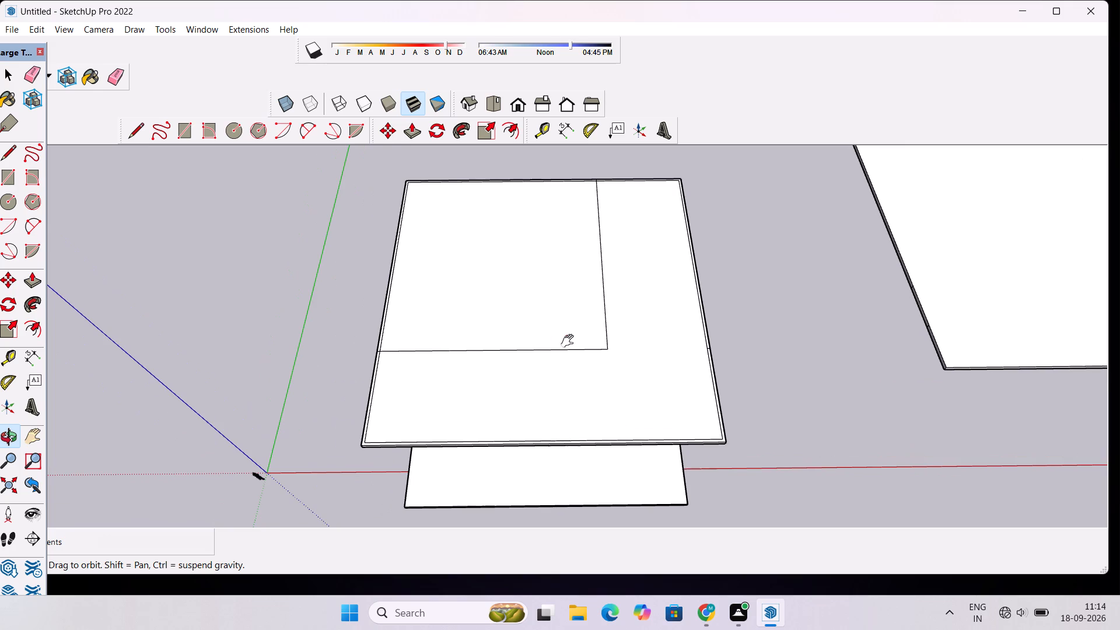
shift+drag(570, 341, 570, 359)
shift+drag(572, 344, 573, 365)
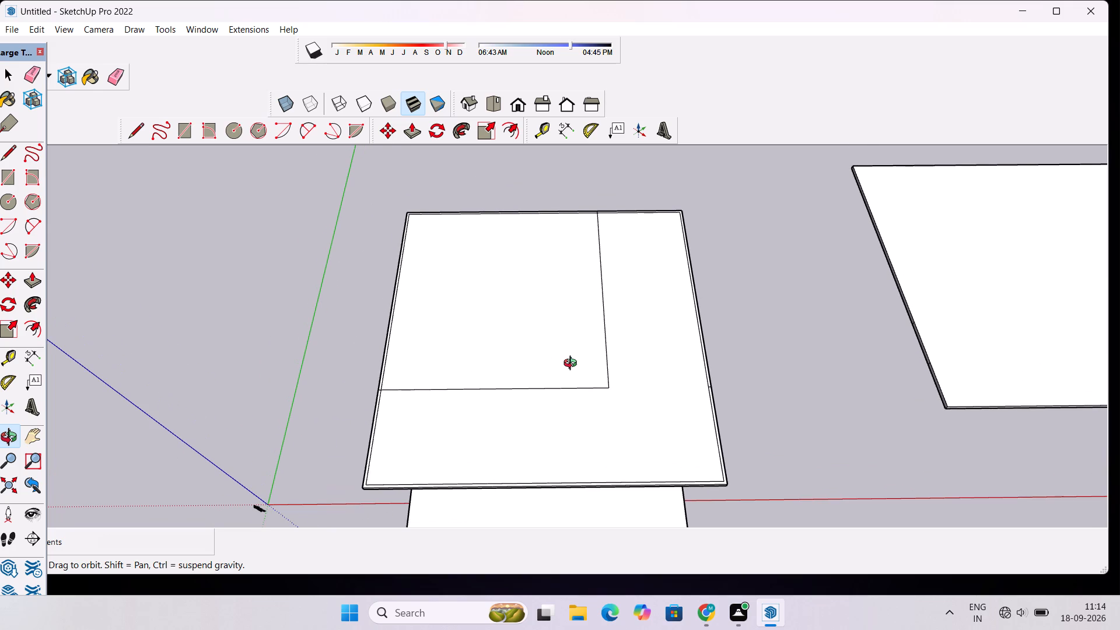
key(p)
click(573, 365)
scroll(568, 347, down, 2)
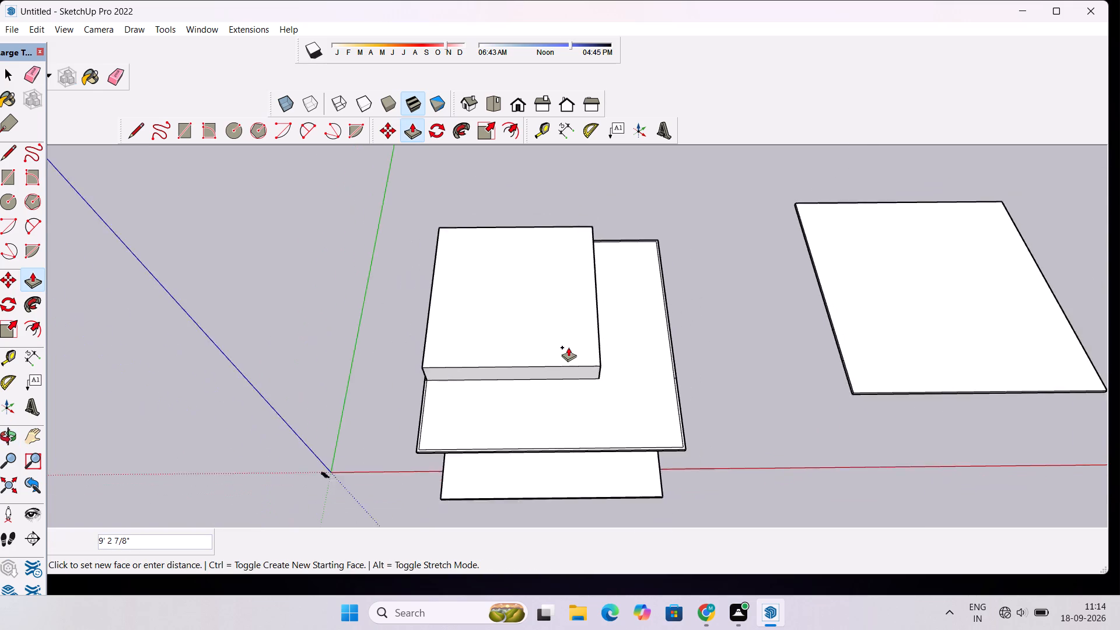
scroll(568, 347, down, 4)
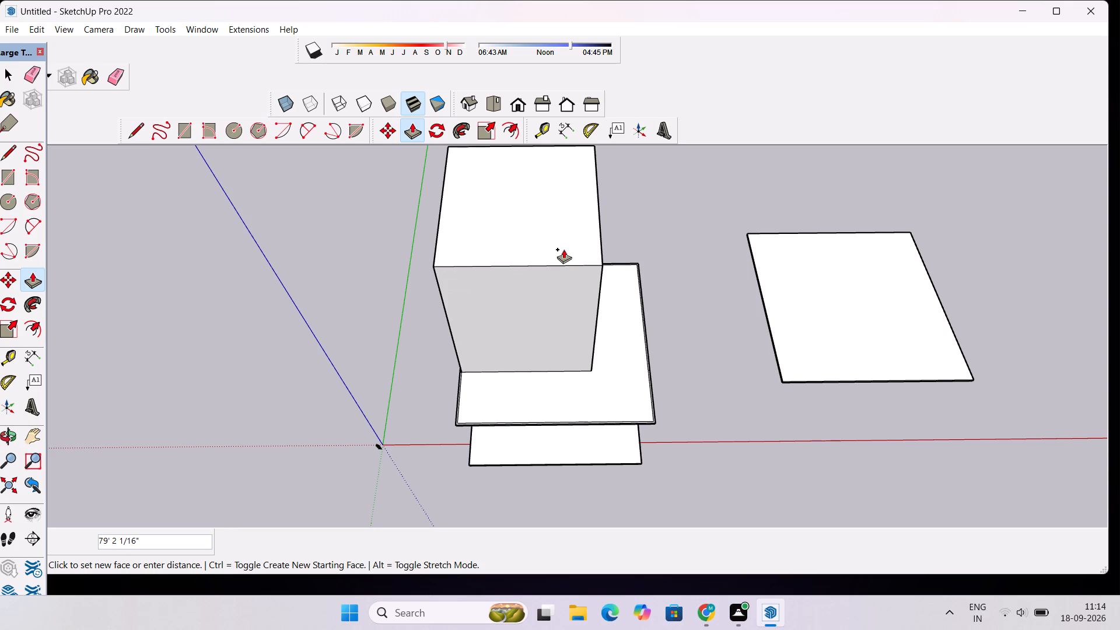
text(50)
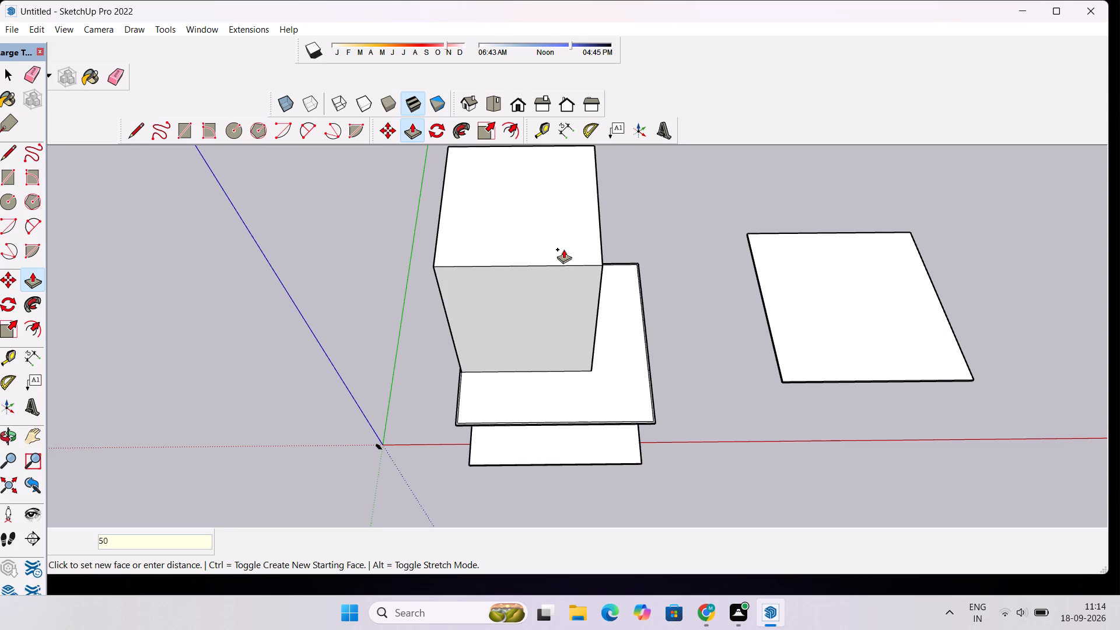
key(apostrophe)
key(Return)
Raise the narrow 9" roof-edge strip beside the new block, on the origin-facing side, 50' to align with the block's top.
scroll(561, 250, down, 6)
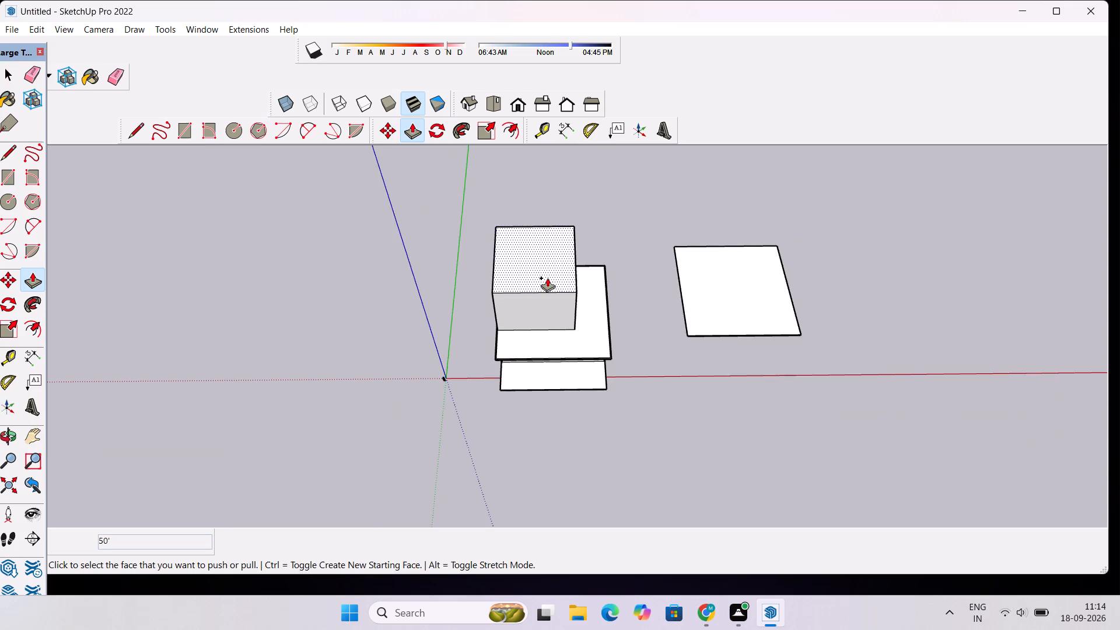
scroll(547, 278, up, 5)
key(o)
drag(596, 320, 425, 274)
scroll(424, 273, down, 4)
drag(412, 300, 618, 367)
scroll(435, 331, up, 1)
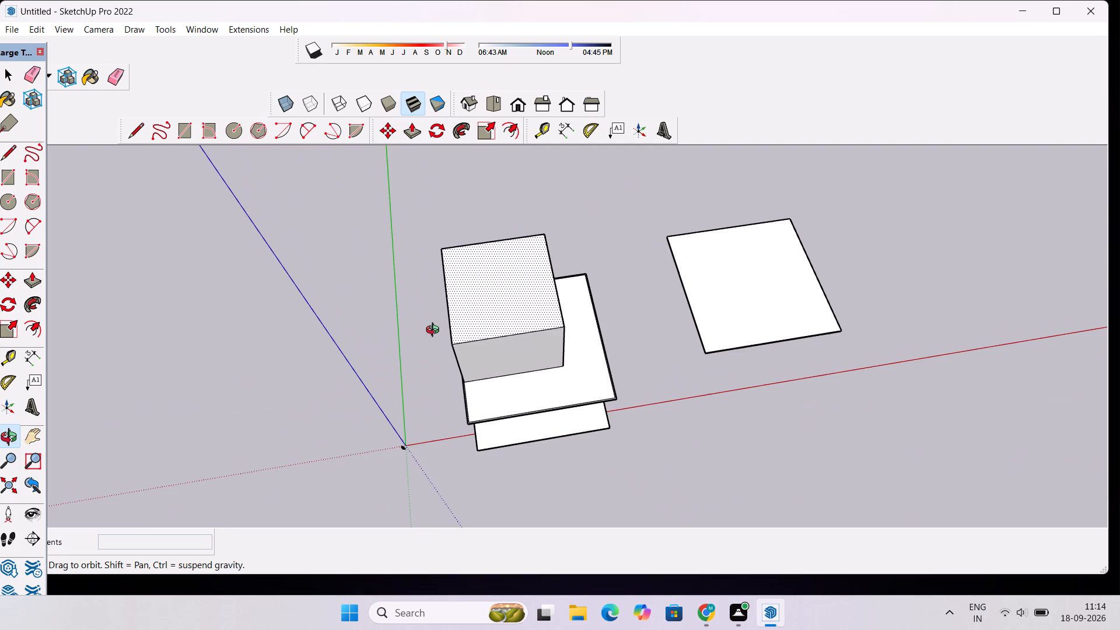
scroll(435, 331, up, 2)
scroll(433, 329, down, 6)
drag(451, 347, 614, 342)
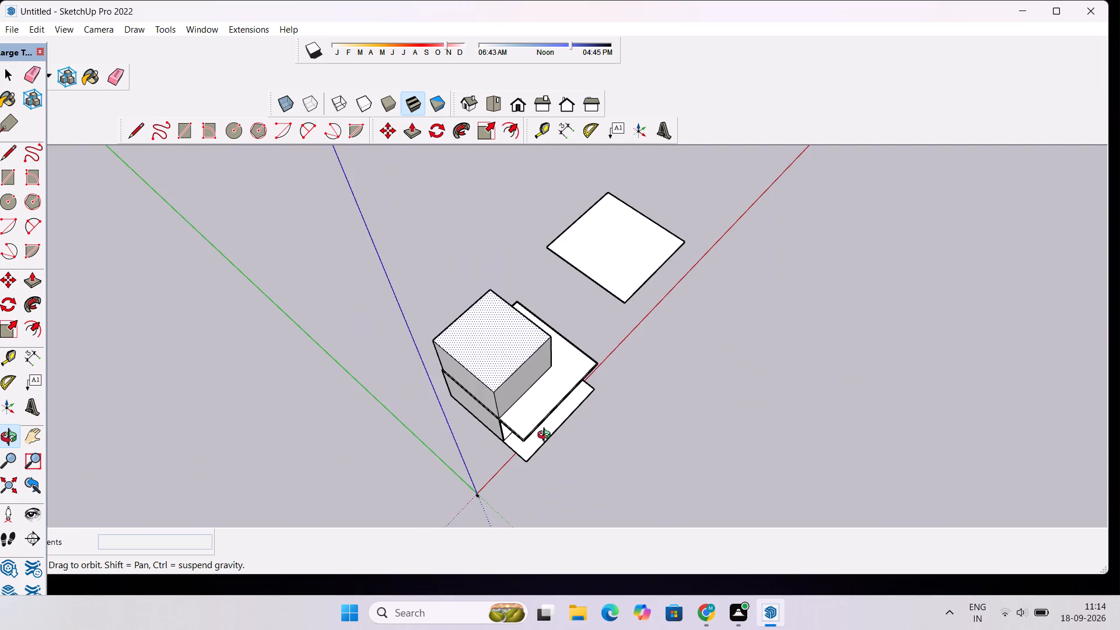
scroll(547, 436, up, 18)
key(p)
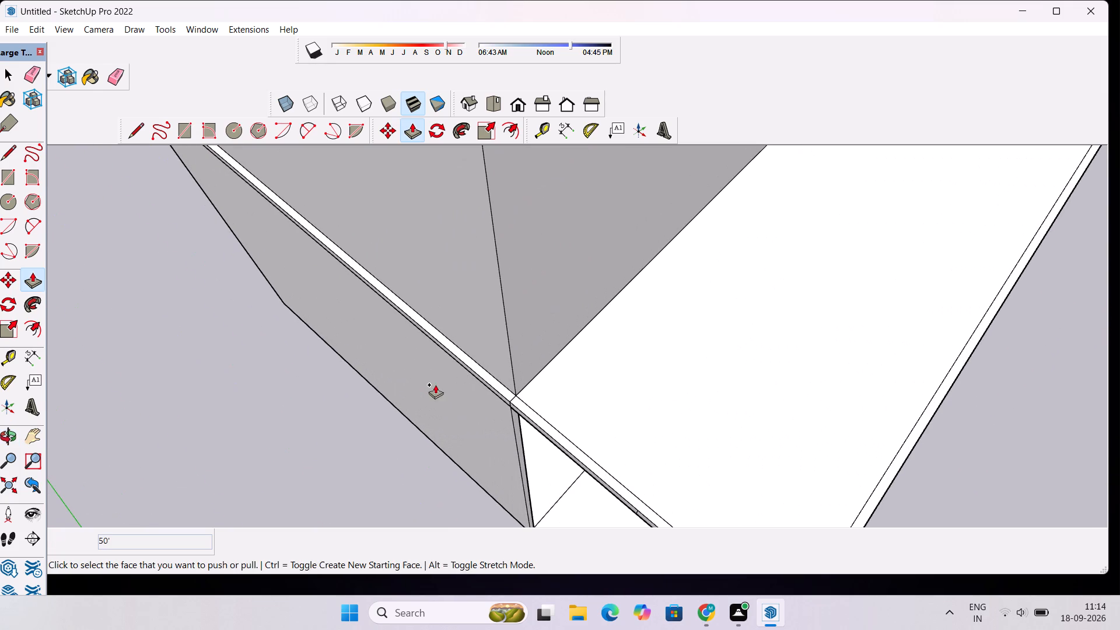
click(492, 384)
scroll(504, 354, down, 5)
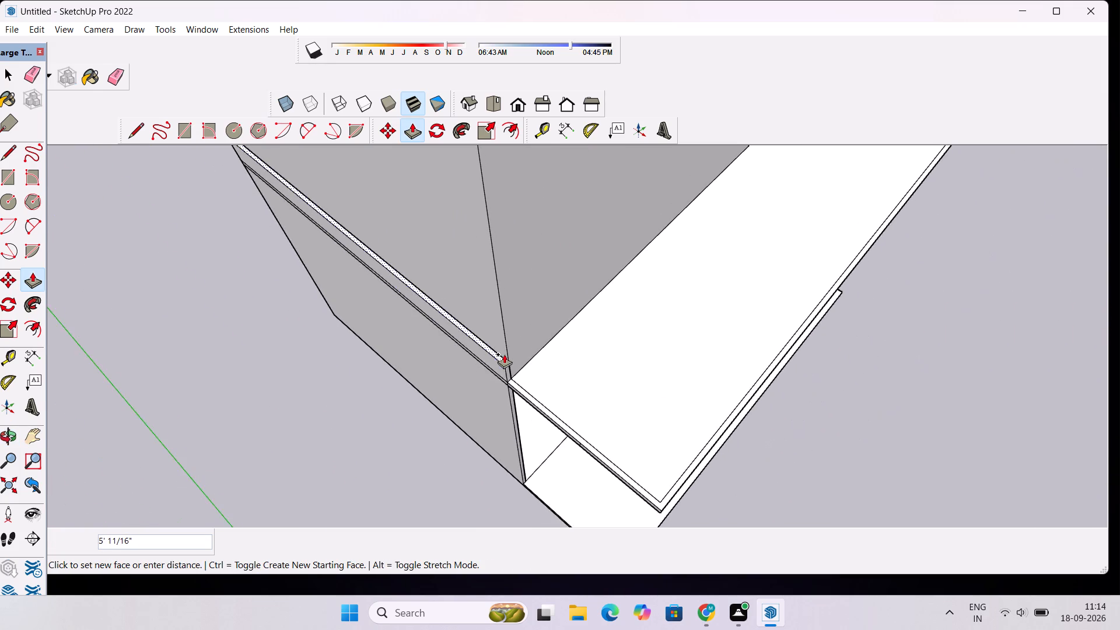
scroll(504, 354, down, 11)
click(497, 284)
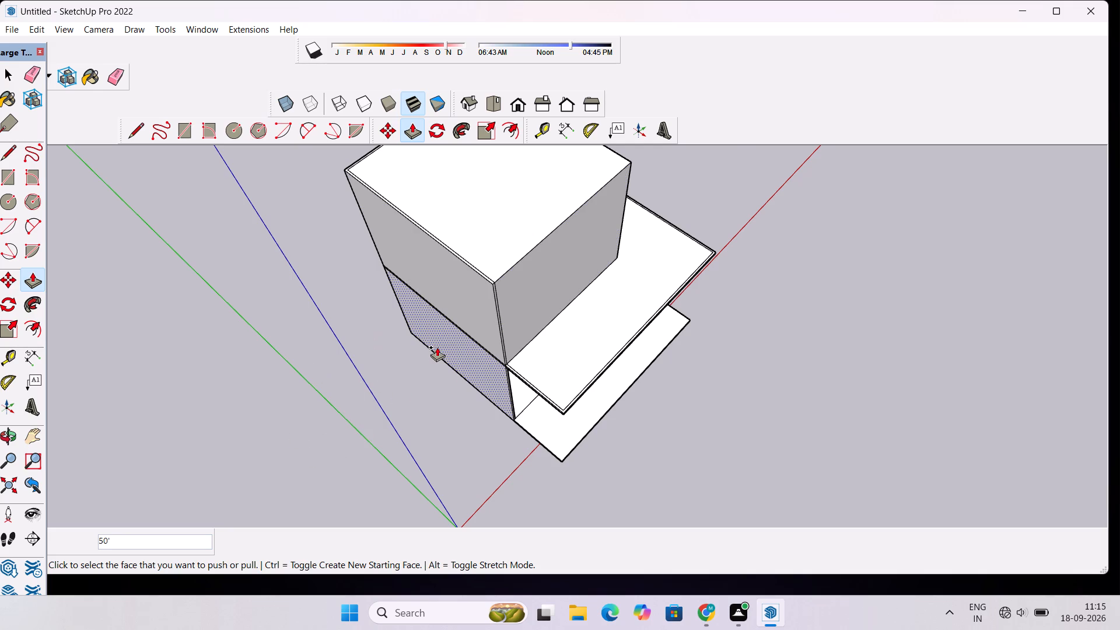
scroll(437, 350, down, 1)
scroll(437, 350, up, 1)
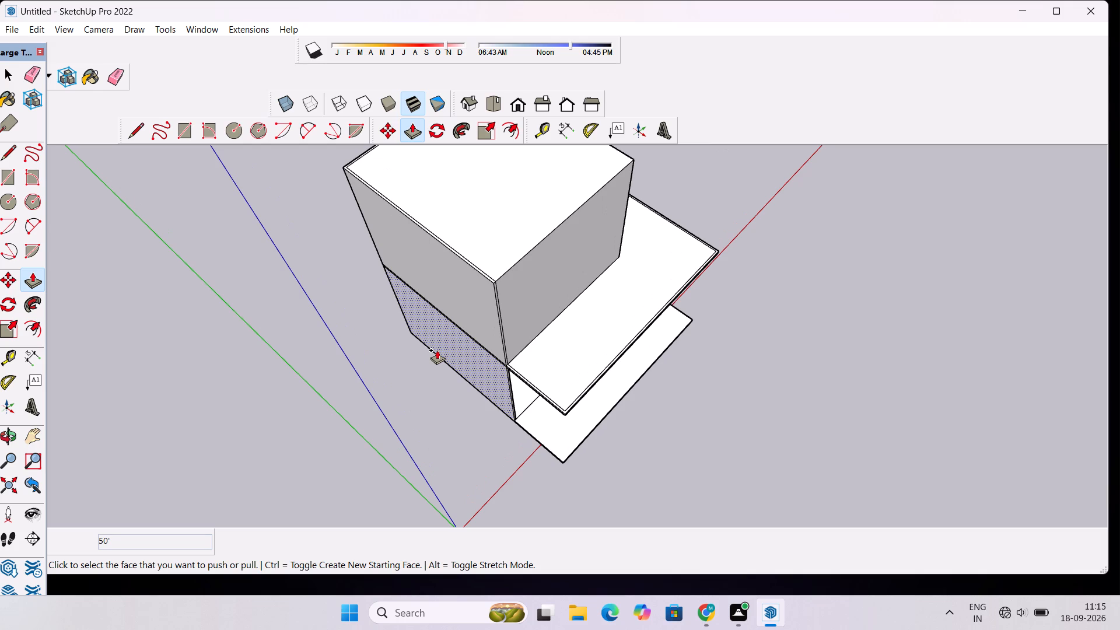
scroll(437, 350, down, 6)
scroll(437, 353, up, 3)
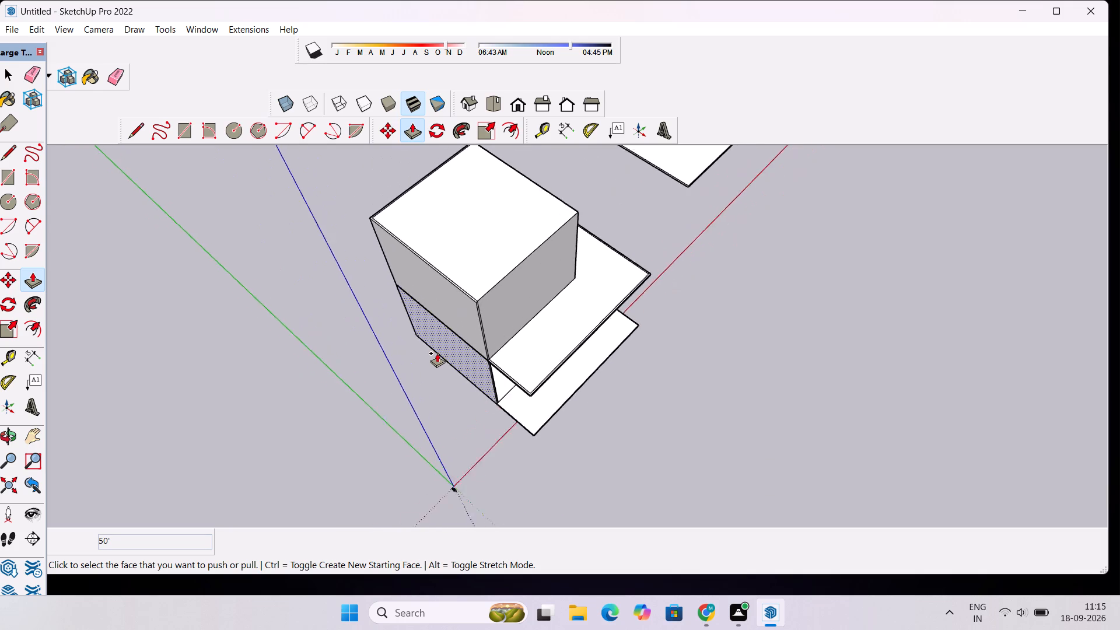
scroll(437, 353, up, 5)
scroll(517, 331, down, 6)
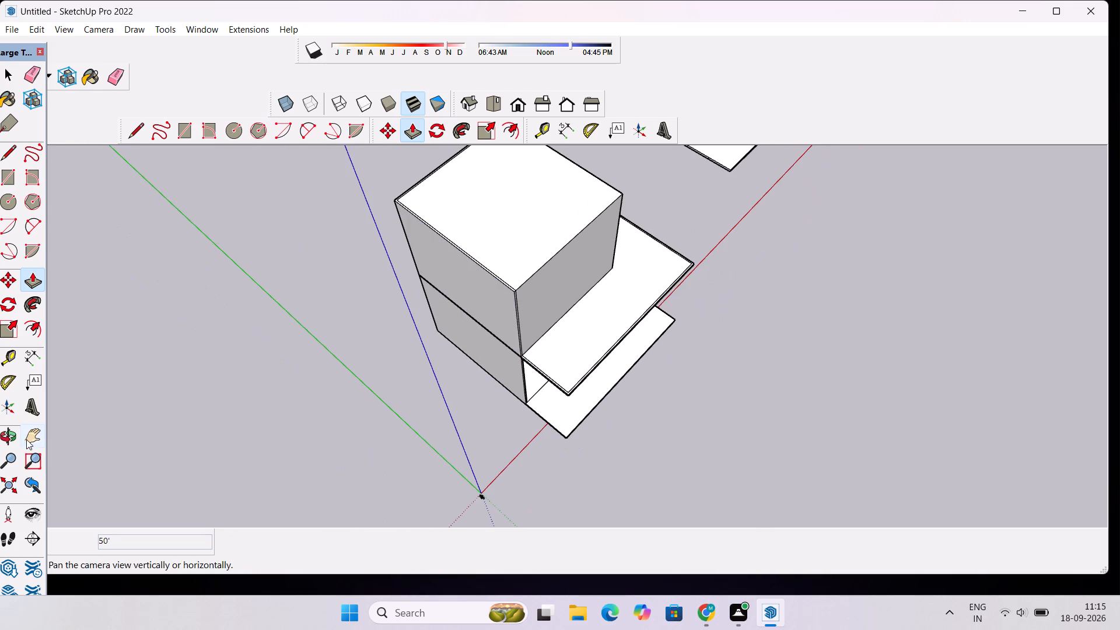
Examine the raised upper block and the surrounding L-shaped roof area from above and from several sides.
click(9, 435)
drag(584, 320, 481, 361)
scroll(480, 360, down, 5)
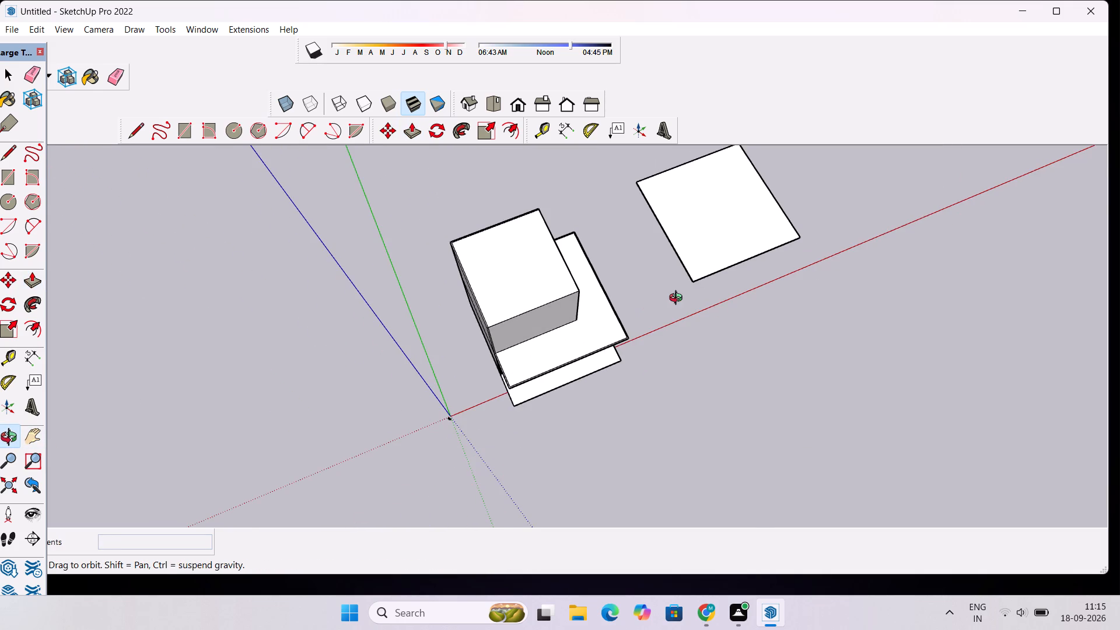
drag(673, 307, 564, 327)
scroll(566, 295, up, 3)
scroll(569, 295, down, 2)
drag(512, 296, 574, 351)
scroll(551, 321, up, 3)
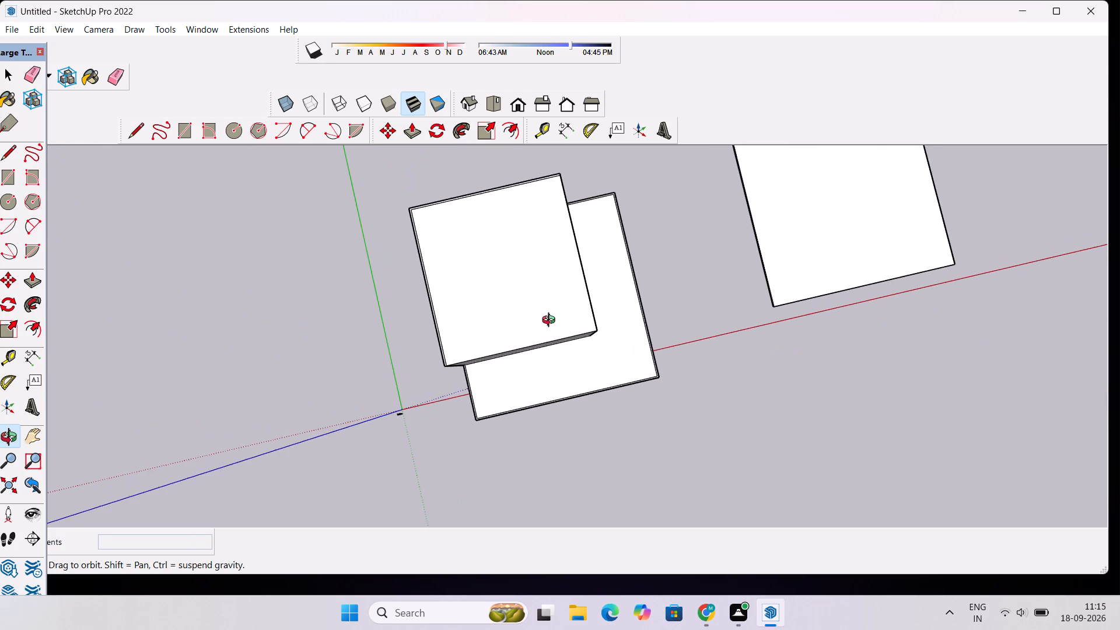
scroll(551, 321, up, 3)
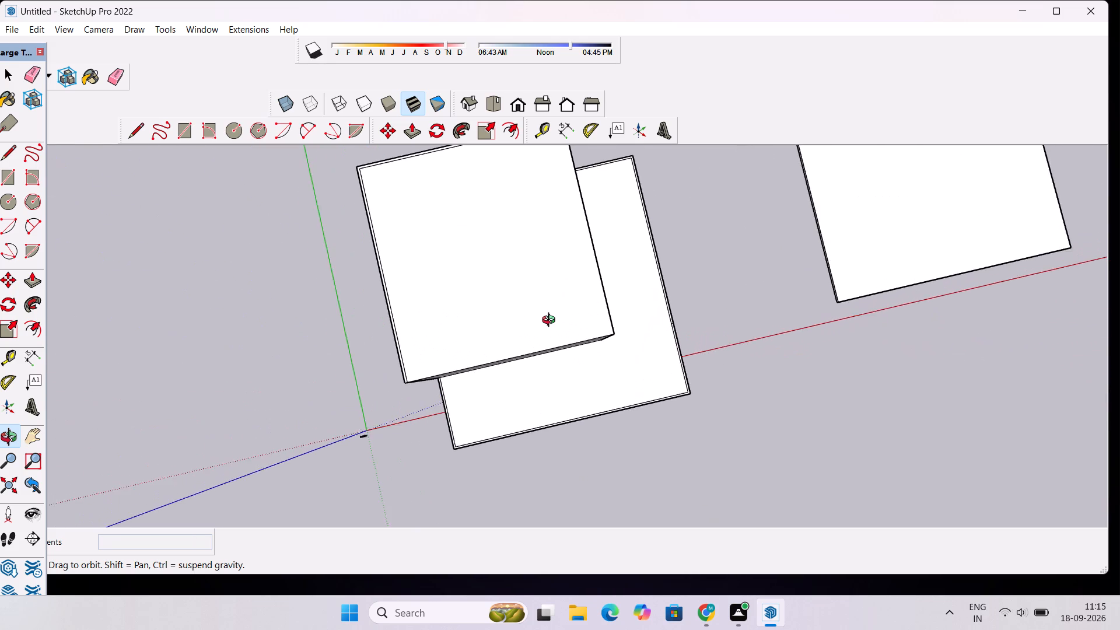
scroll(551, 321, up, 1)
scroll(549, 318, down, 5)
drag(652, 246, 563, 295)
drag(545, 337, 546, 331)
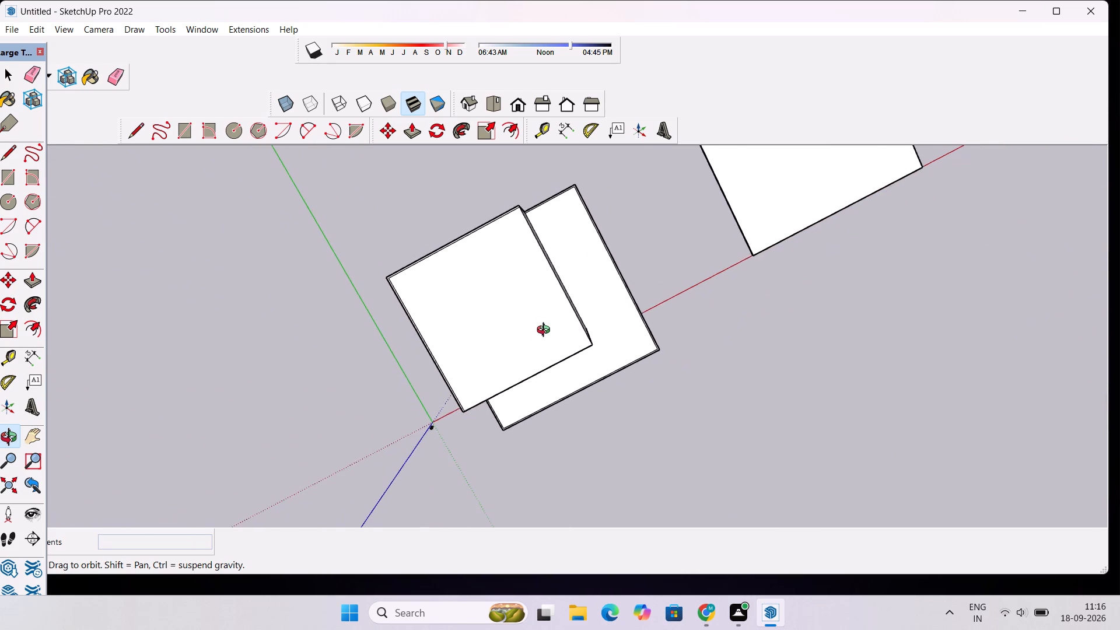
drag(546, 331, 559, 268)
scroll(559, 268, down, 2)
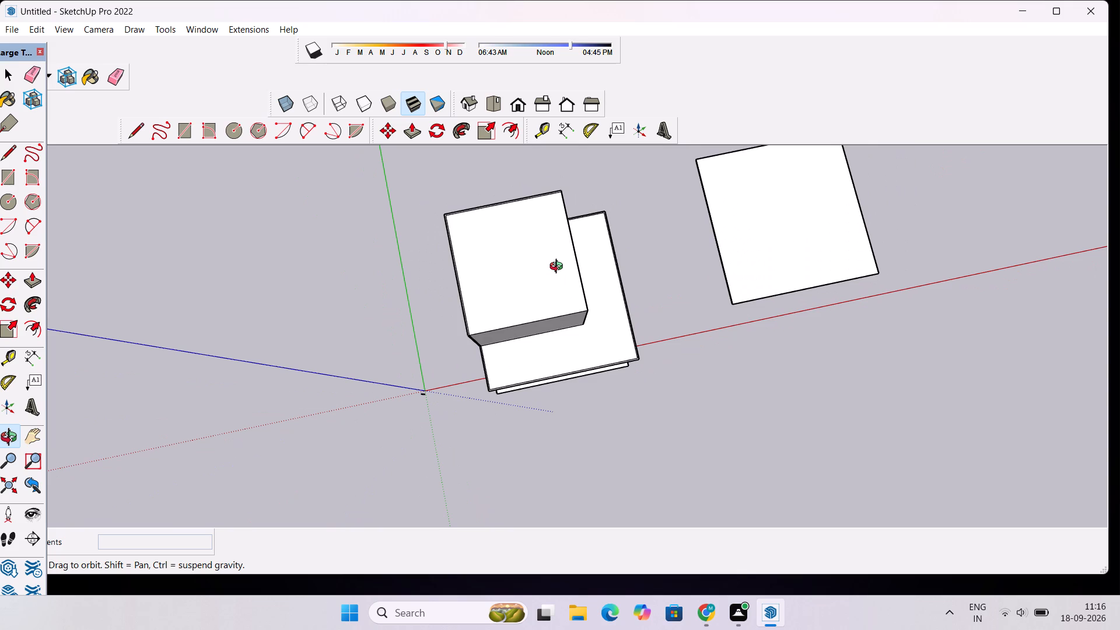
scroll(559, 268, up, 5)
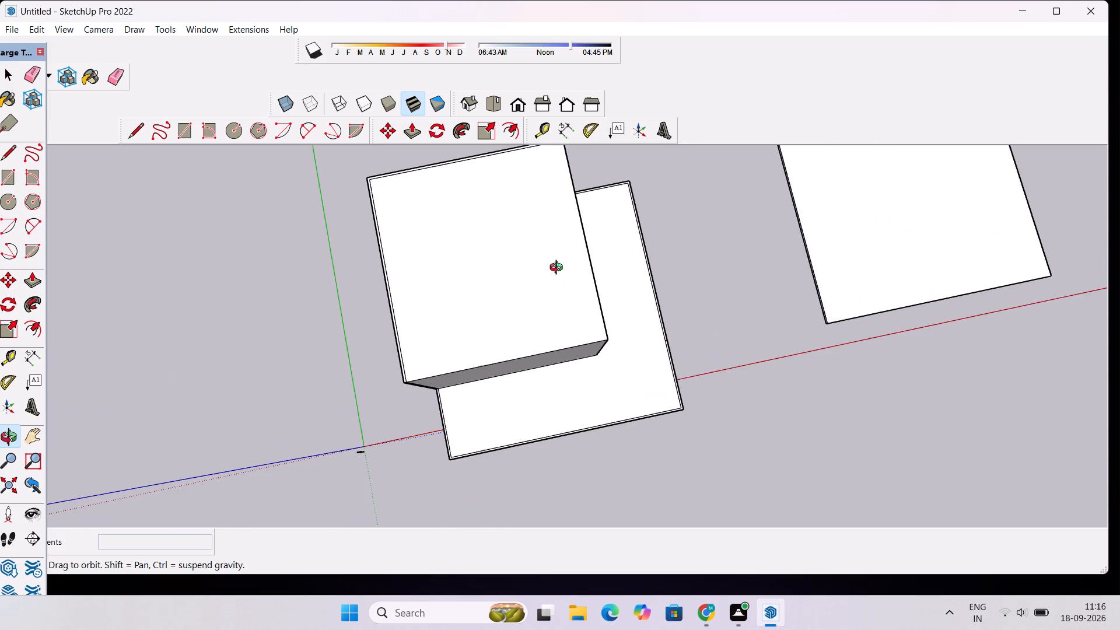
drag(609, 327, 517, 275)
drag(520, 286, 530, 366)
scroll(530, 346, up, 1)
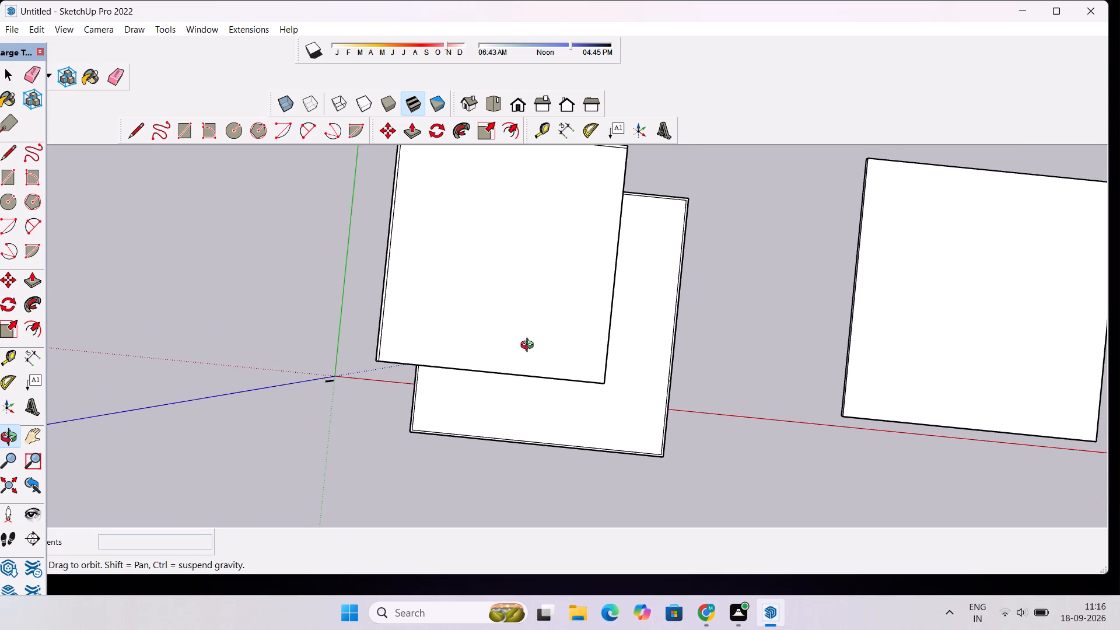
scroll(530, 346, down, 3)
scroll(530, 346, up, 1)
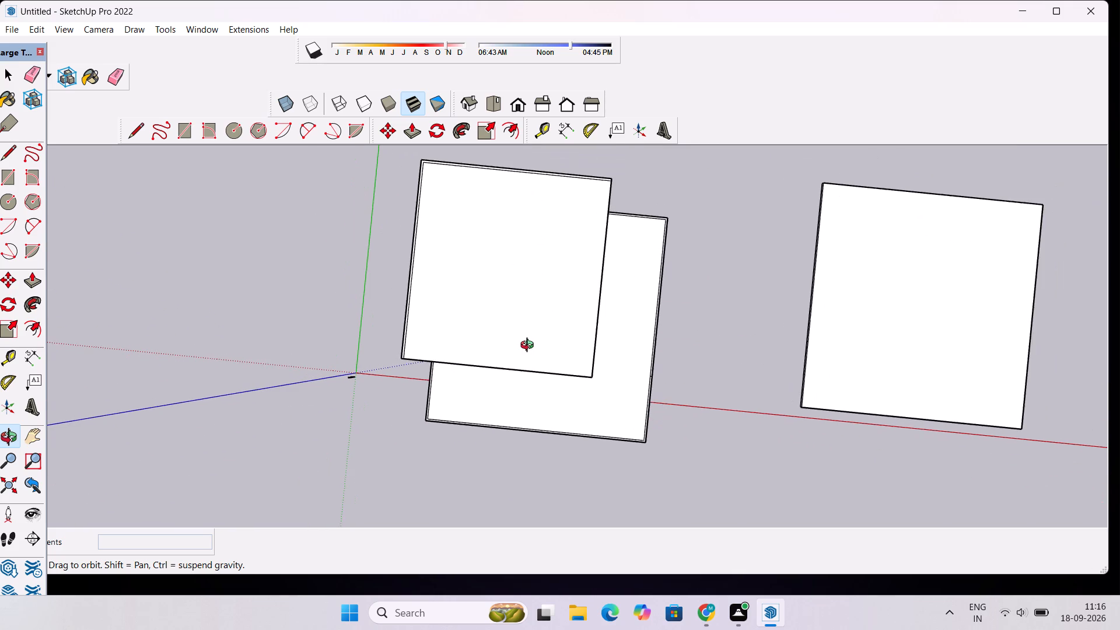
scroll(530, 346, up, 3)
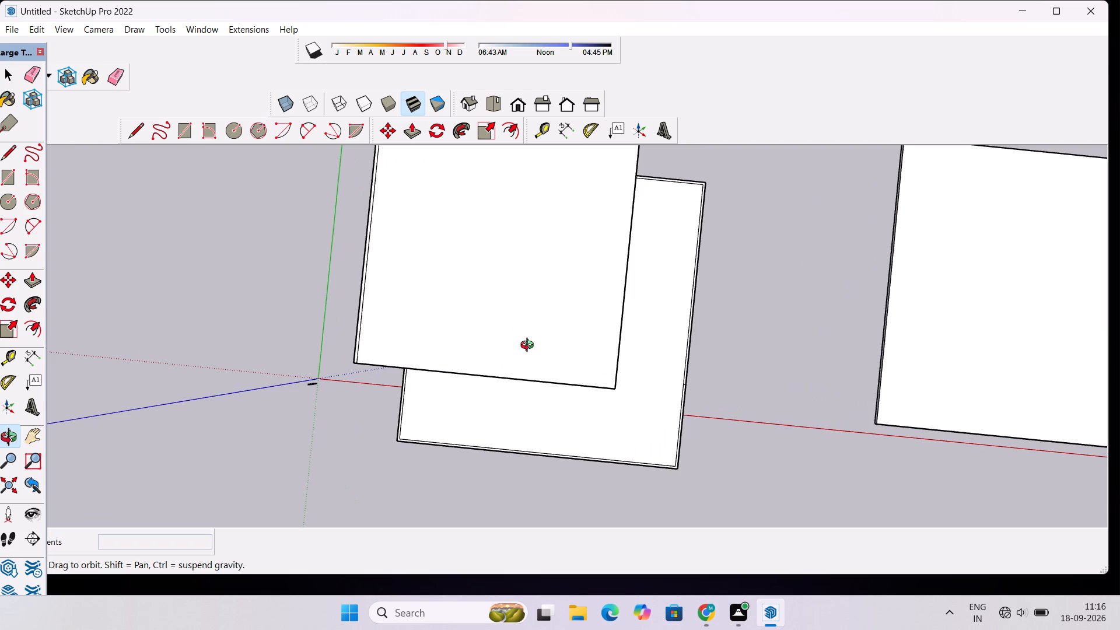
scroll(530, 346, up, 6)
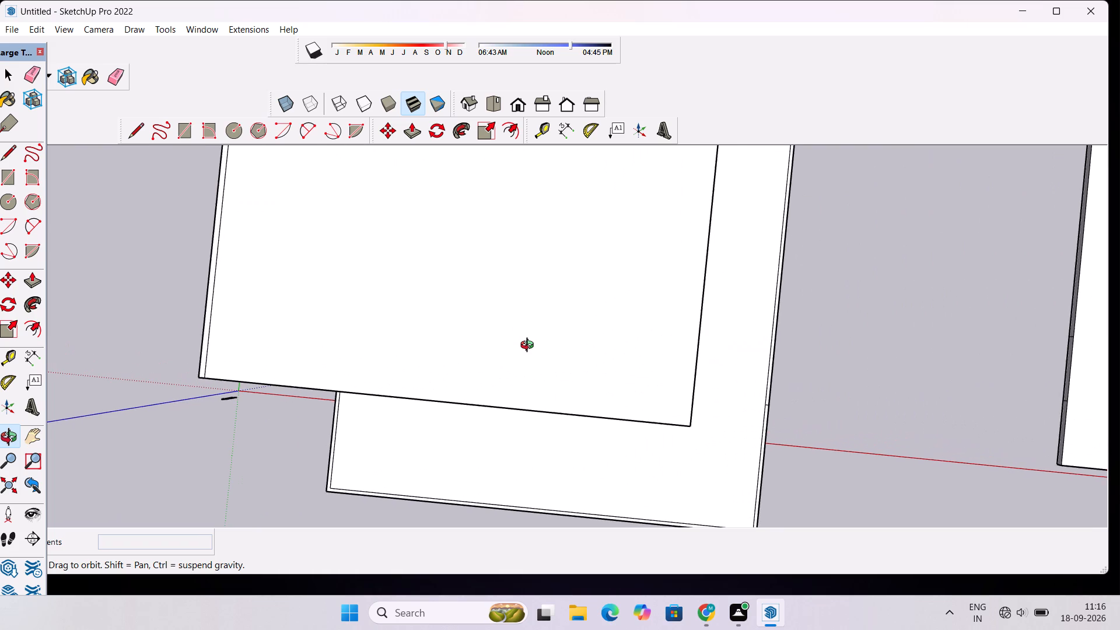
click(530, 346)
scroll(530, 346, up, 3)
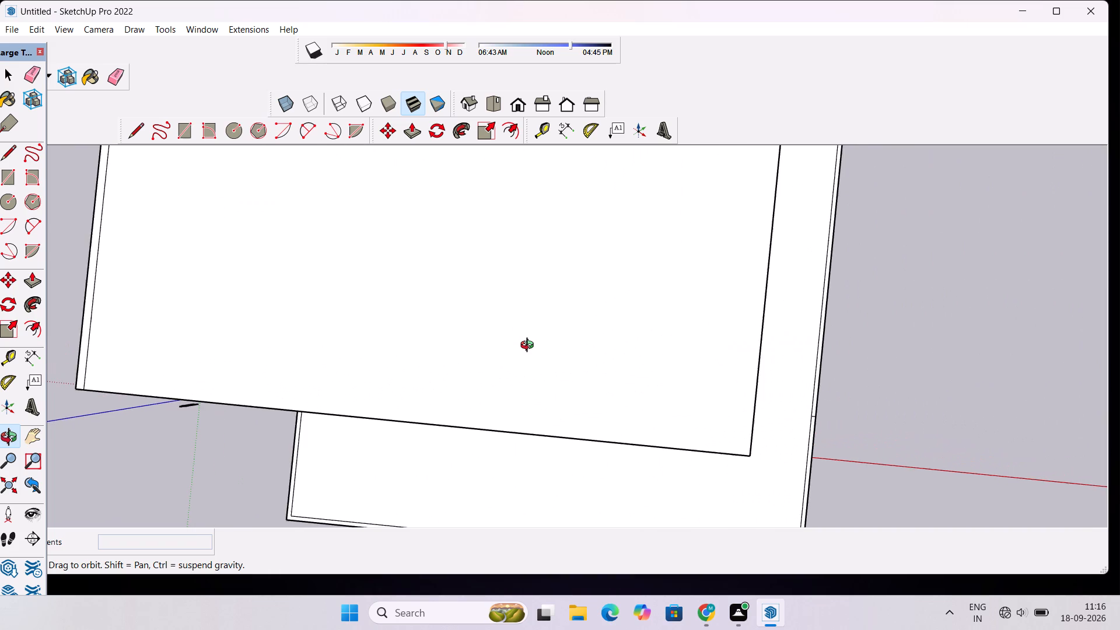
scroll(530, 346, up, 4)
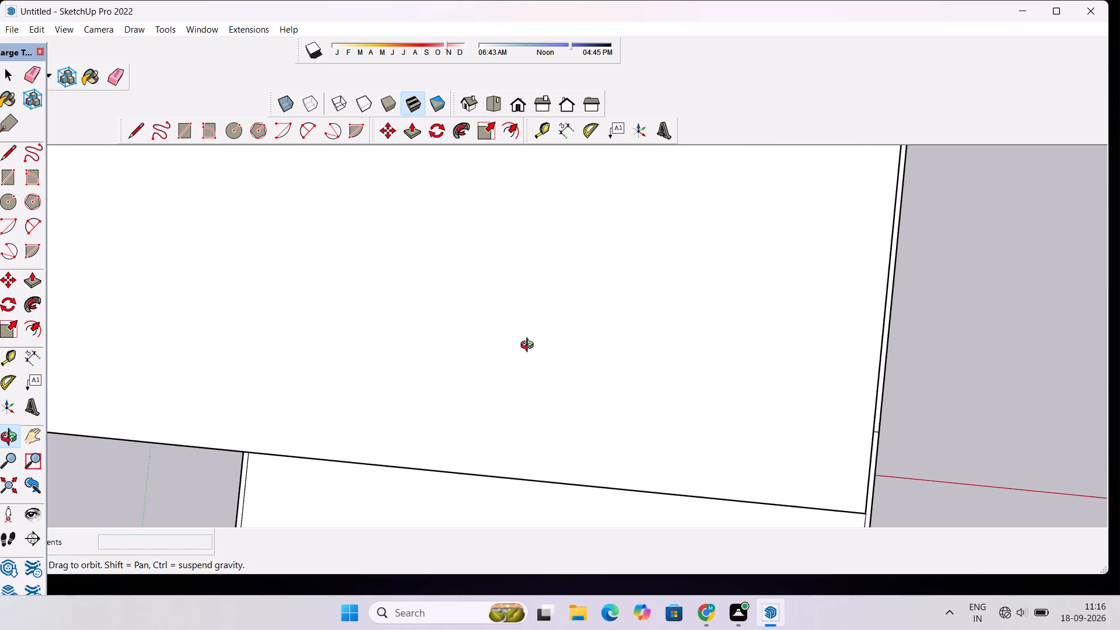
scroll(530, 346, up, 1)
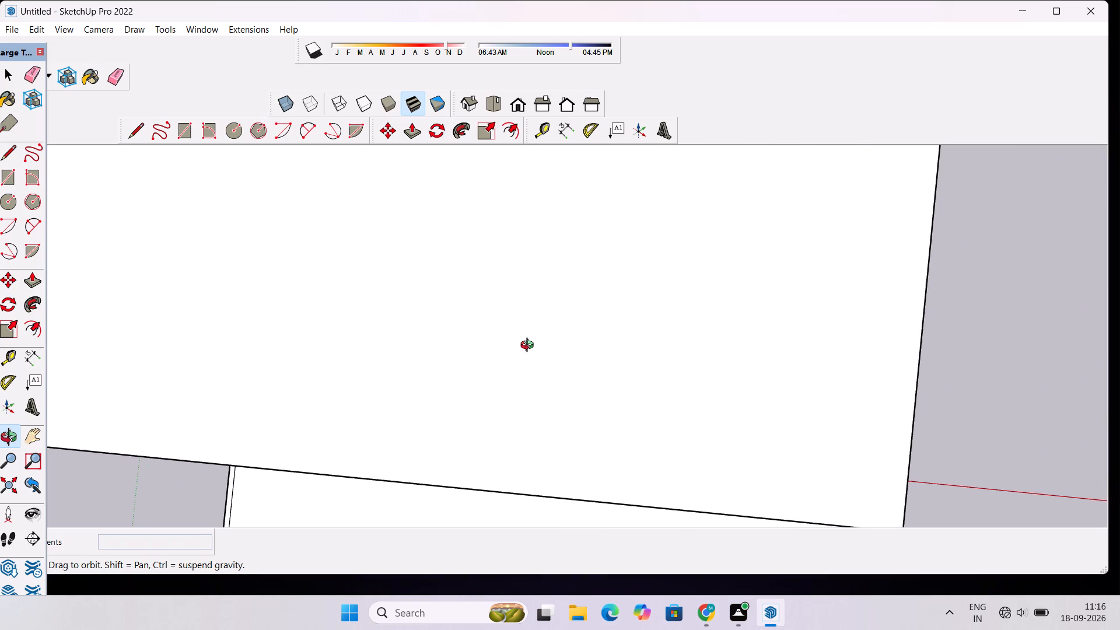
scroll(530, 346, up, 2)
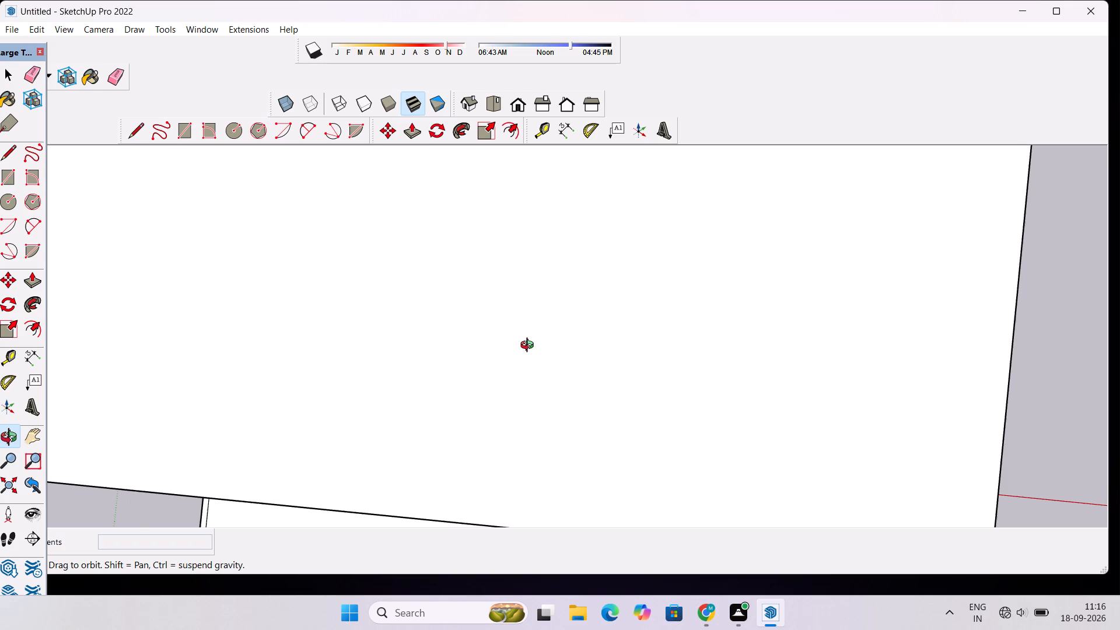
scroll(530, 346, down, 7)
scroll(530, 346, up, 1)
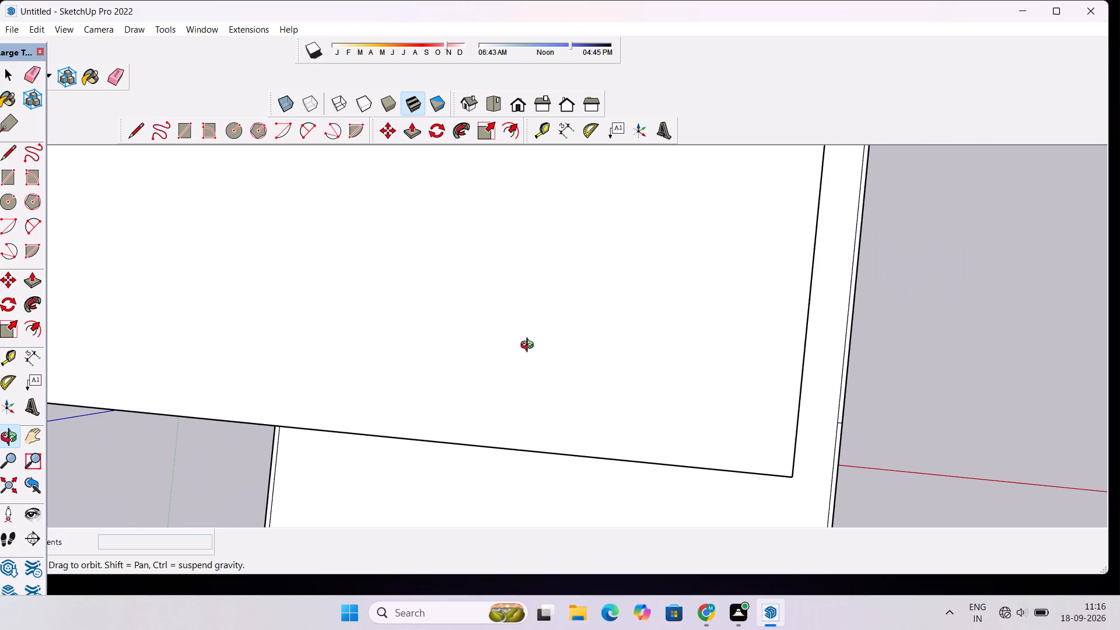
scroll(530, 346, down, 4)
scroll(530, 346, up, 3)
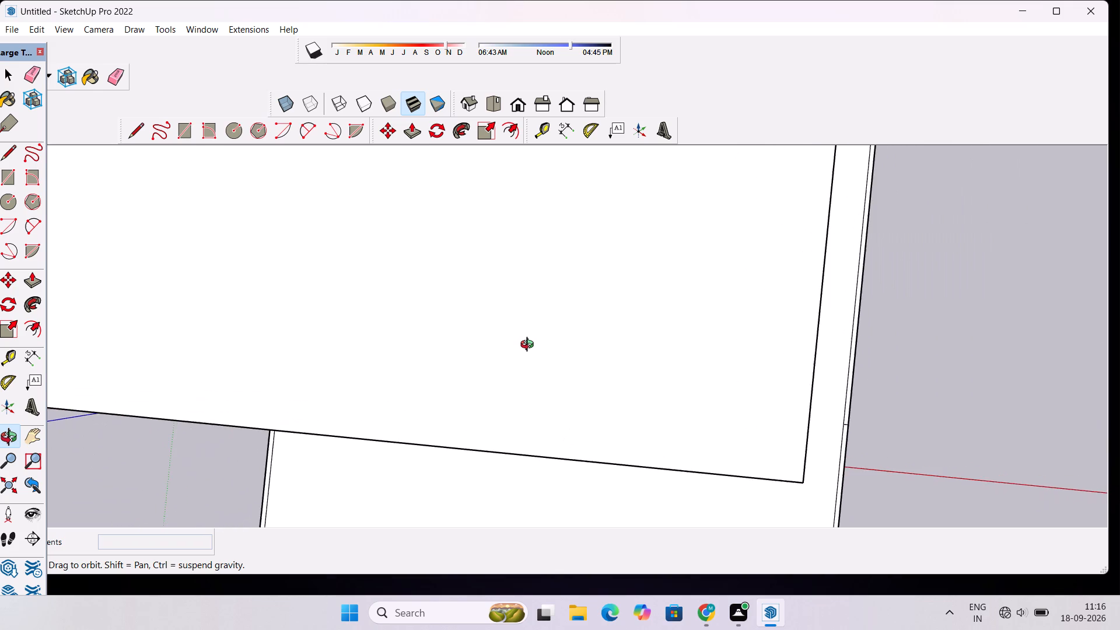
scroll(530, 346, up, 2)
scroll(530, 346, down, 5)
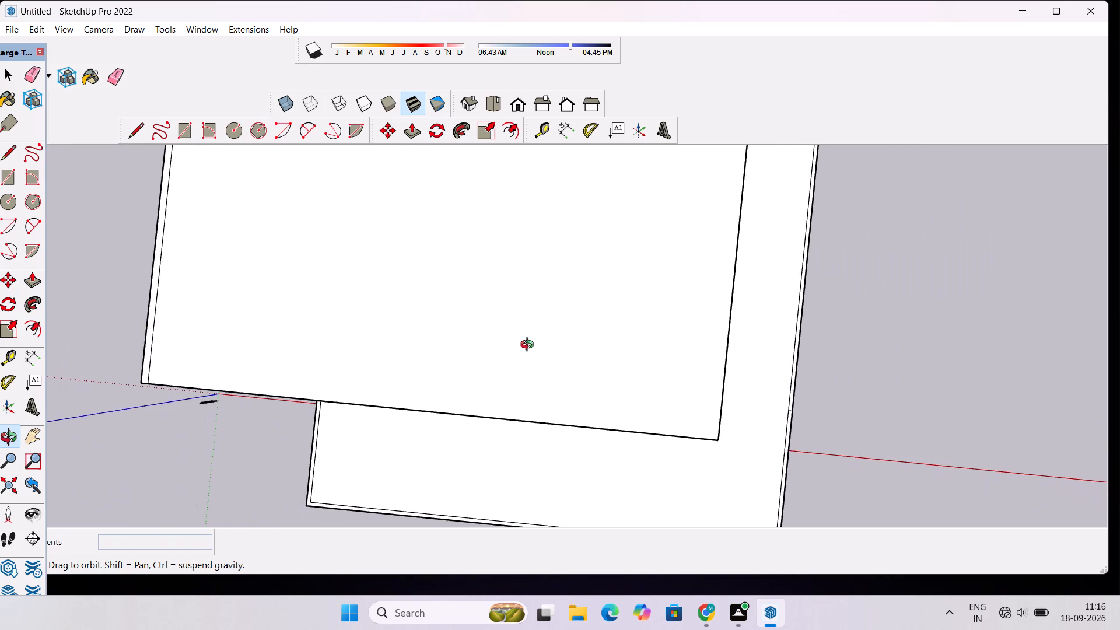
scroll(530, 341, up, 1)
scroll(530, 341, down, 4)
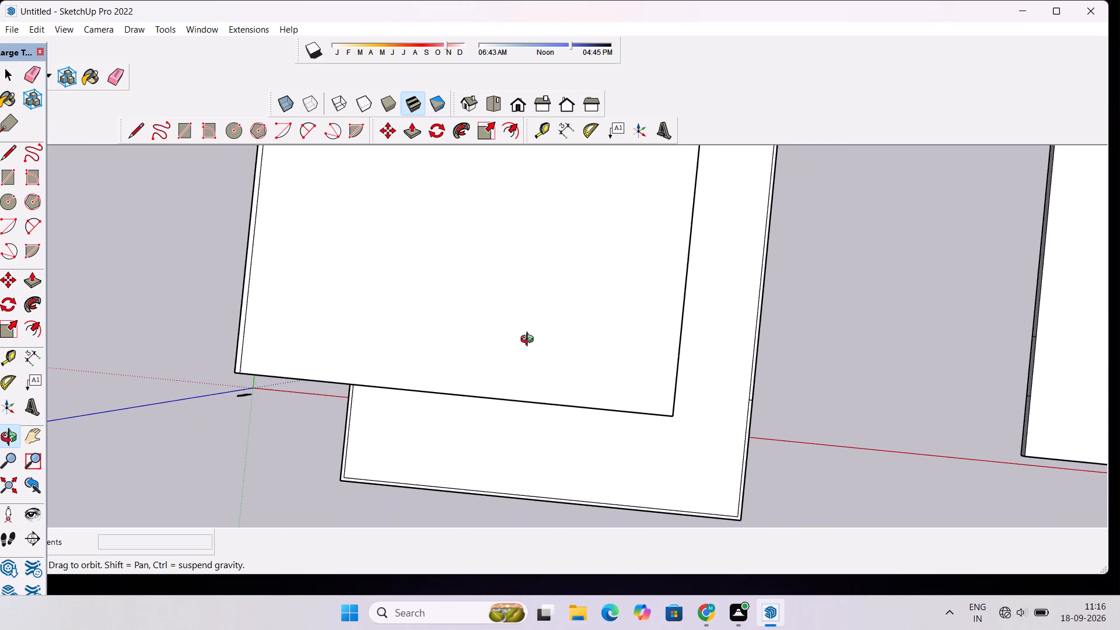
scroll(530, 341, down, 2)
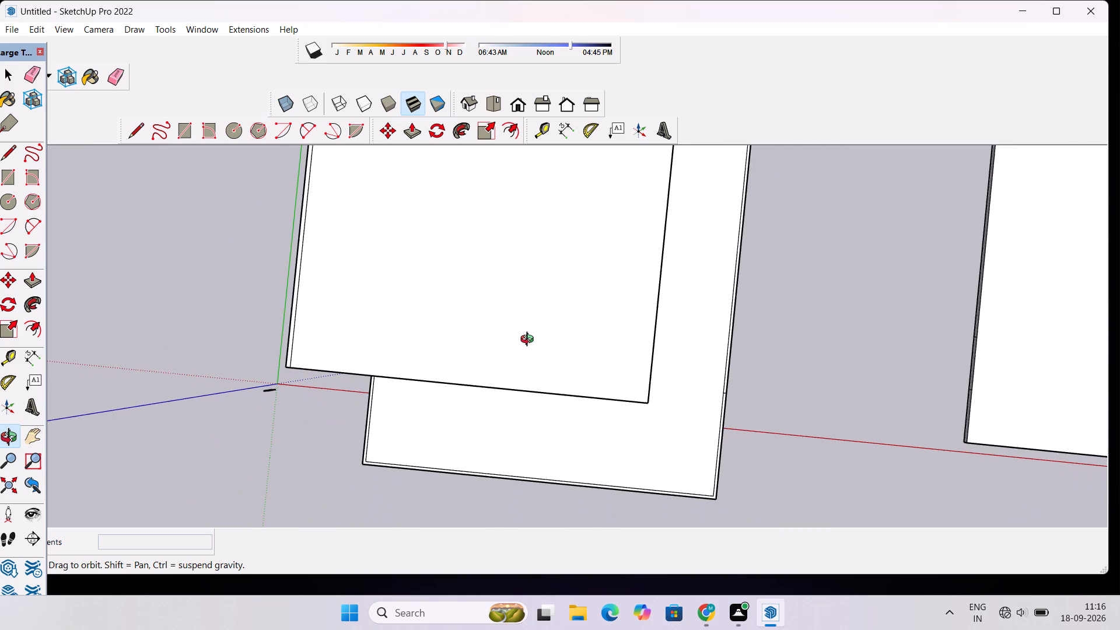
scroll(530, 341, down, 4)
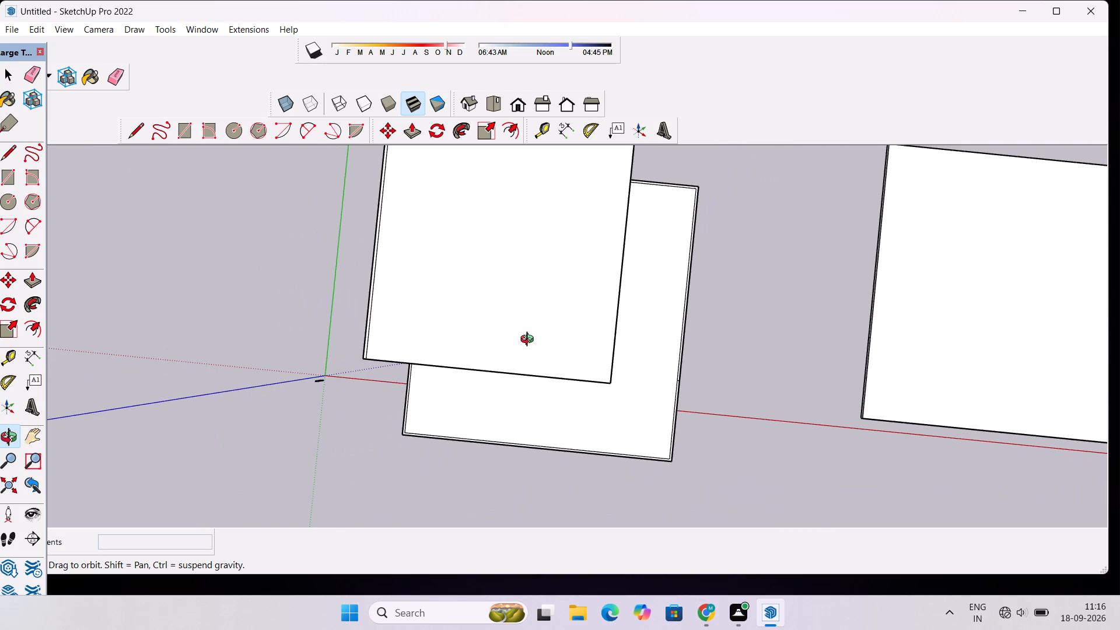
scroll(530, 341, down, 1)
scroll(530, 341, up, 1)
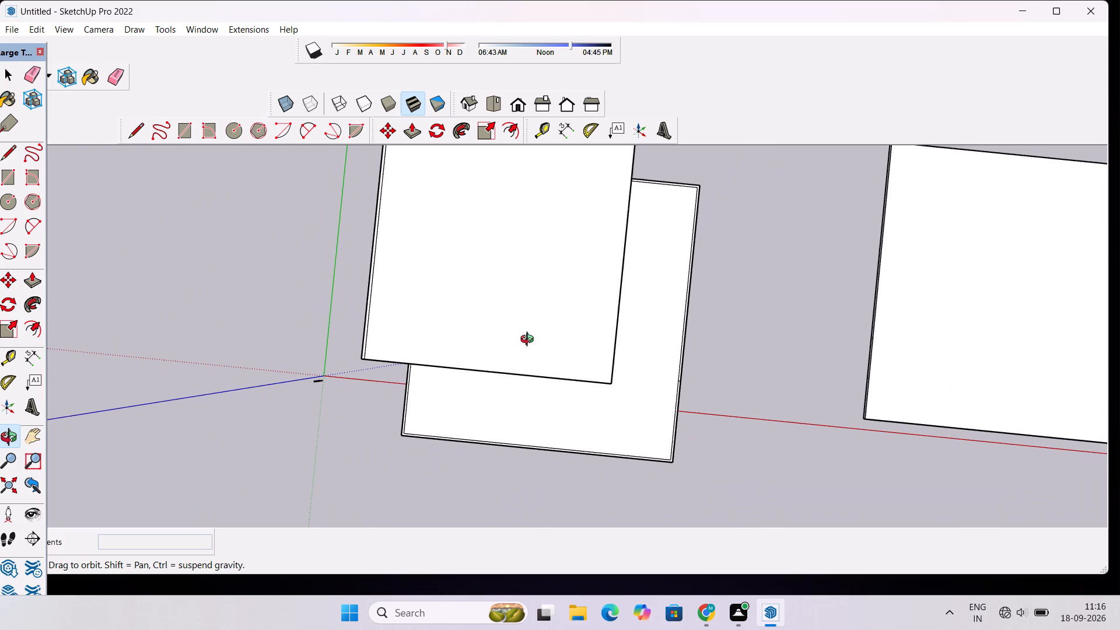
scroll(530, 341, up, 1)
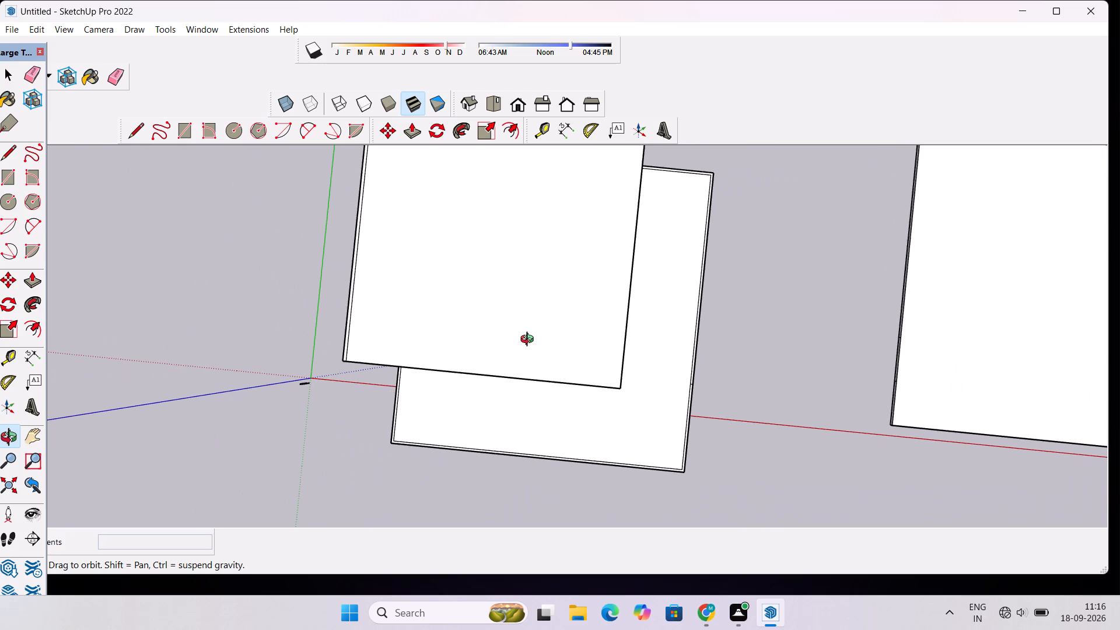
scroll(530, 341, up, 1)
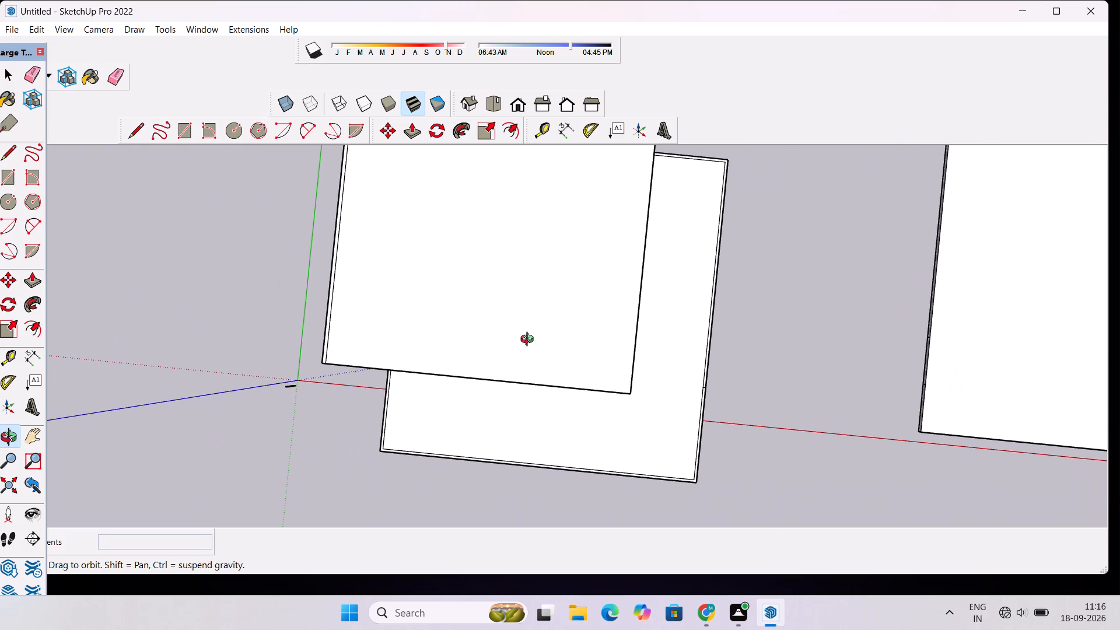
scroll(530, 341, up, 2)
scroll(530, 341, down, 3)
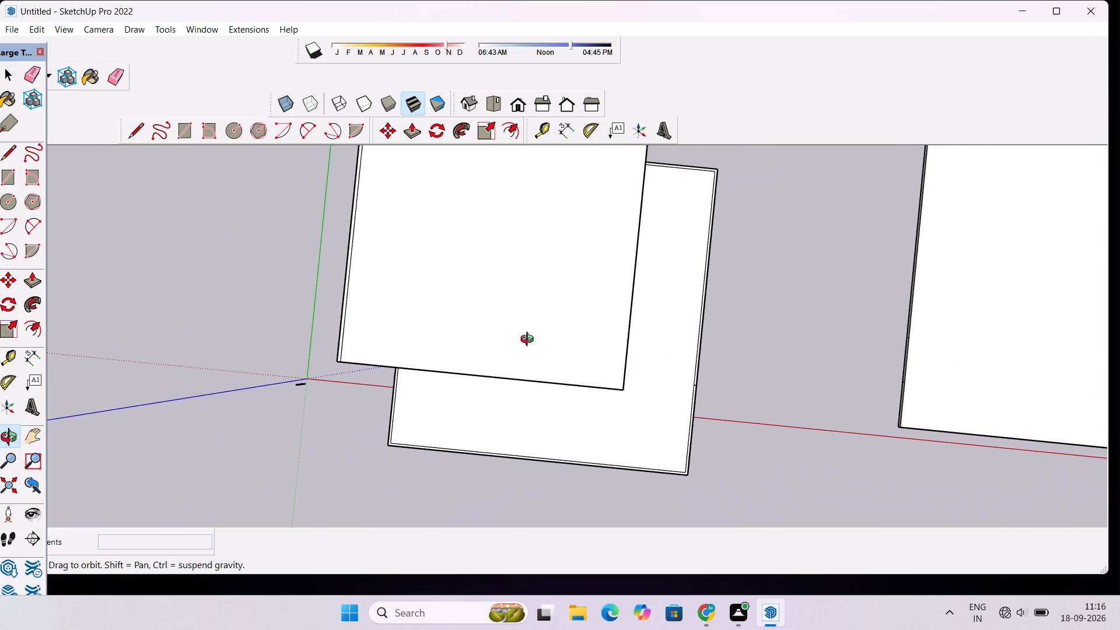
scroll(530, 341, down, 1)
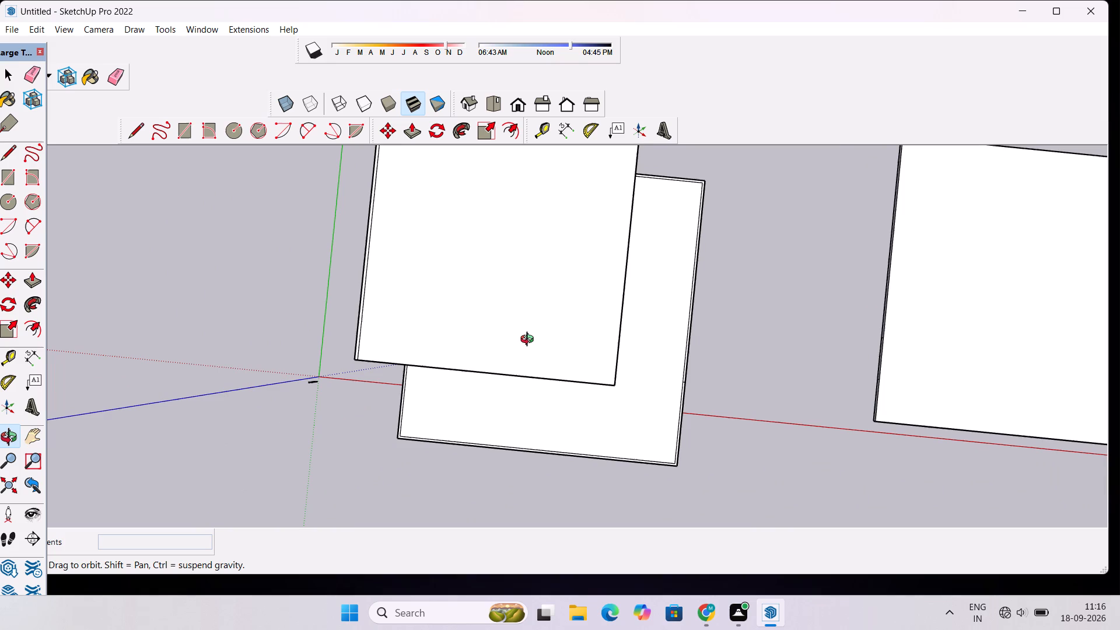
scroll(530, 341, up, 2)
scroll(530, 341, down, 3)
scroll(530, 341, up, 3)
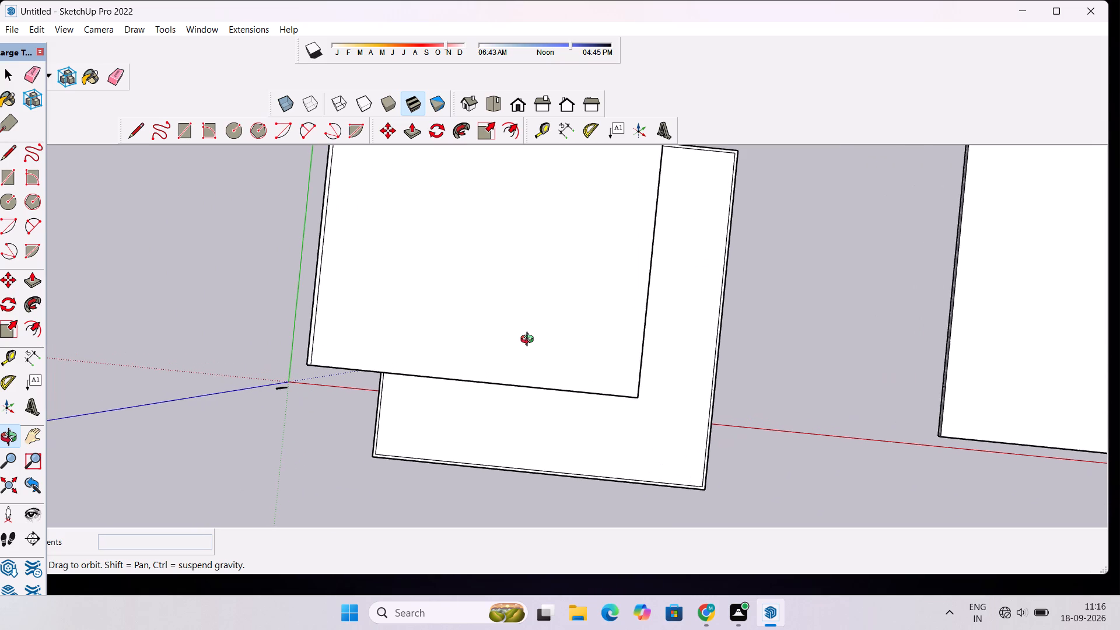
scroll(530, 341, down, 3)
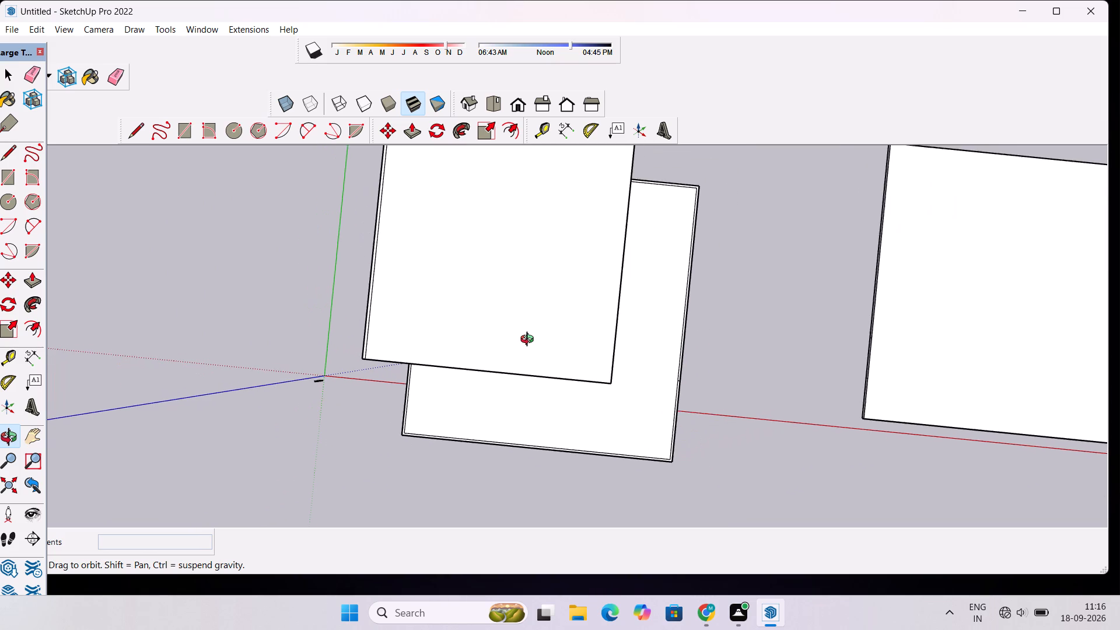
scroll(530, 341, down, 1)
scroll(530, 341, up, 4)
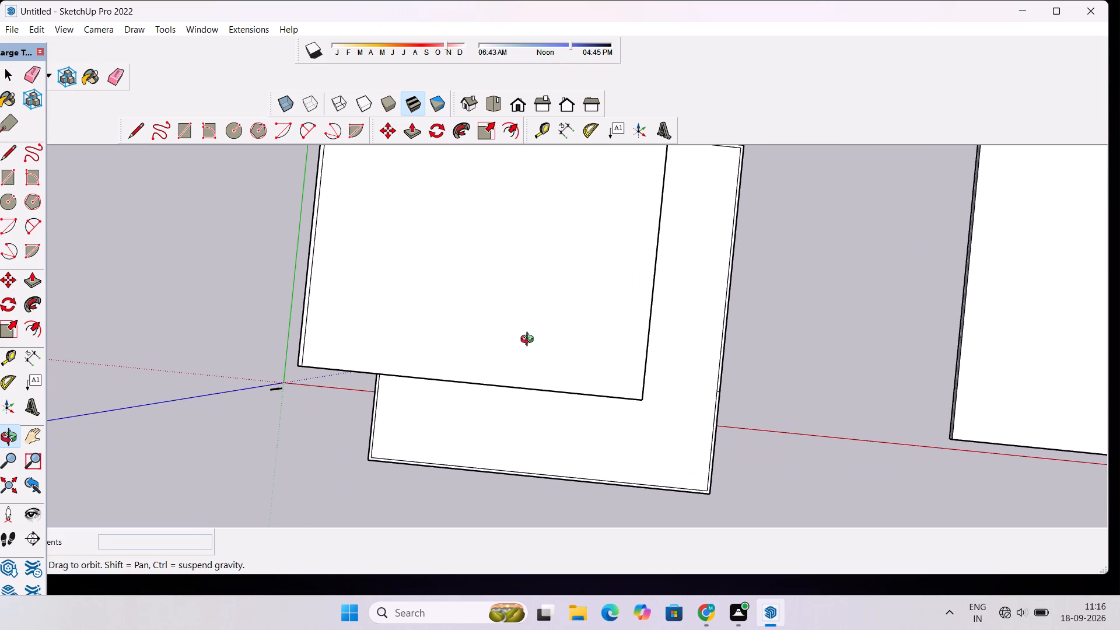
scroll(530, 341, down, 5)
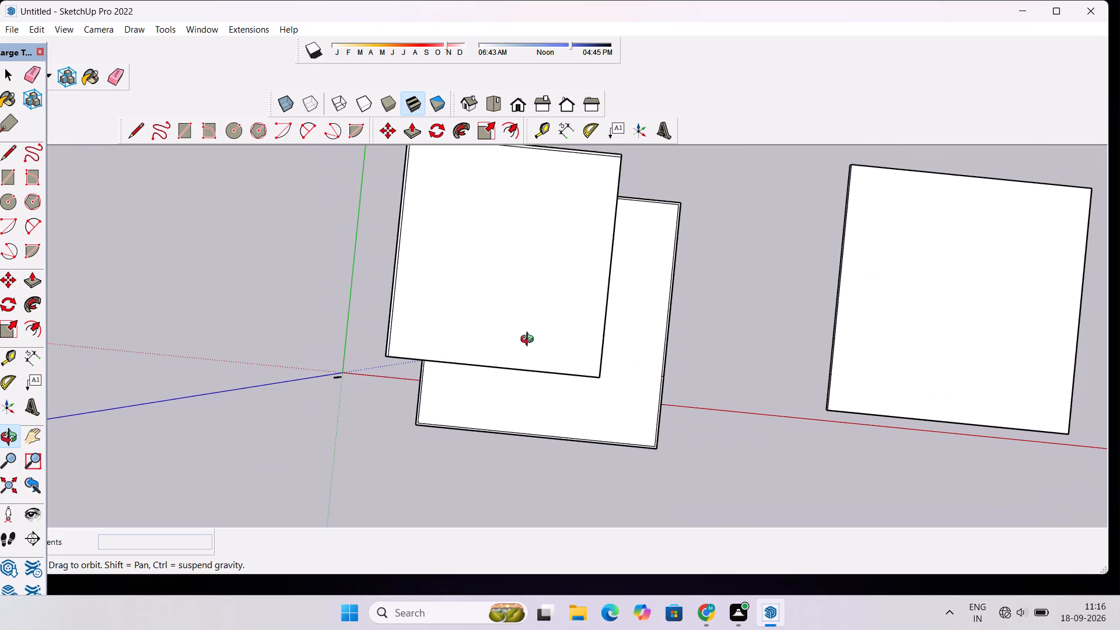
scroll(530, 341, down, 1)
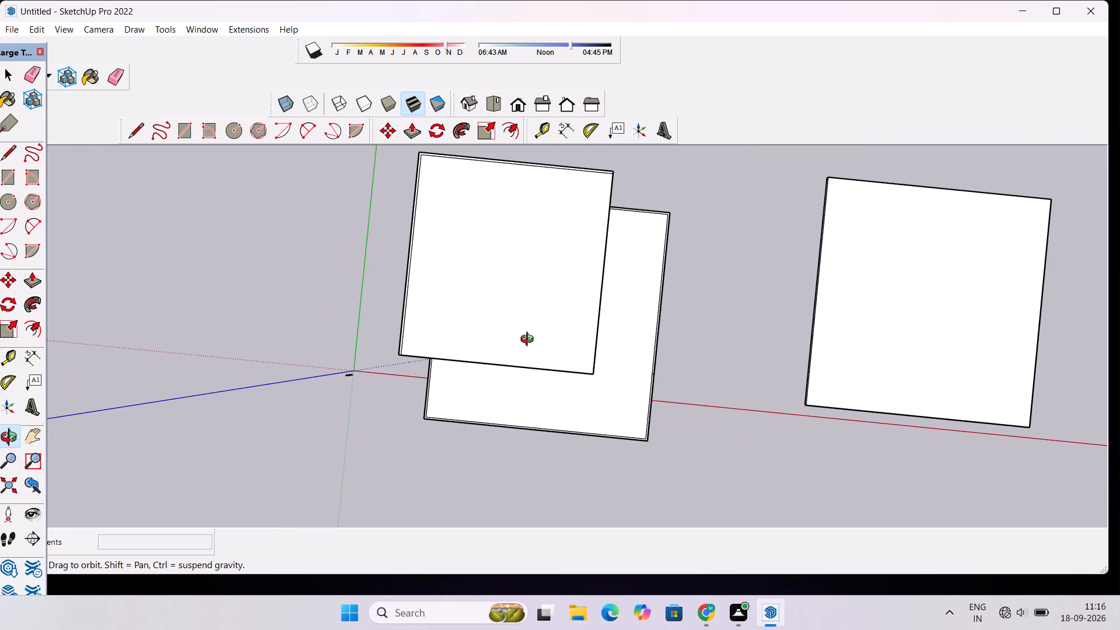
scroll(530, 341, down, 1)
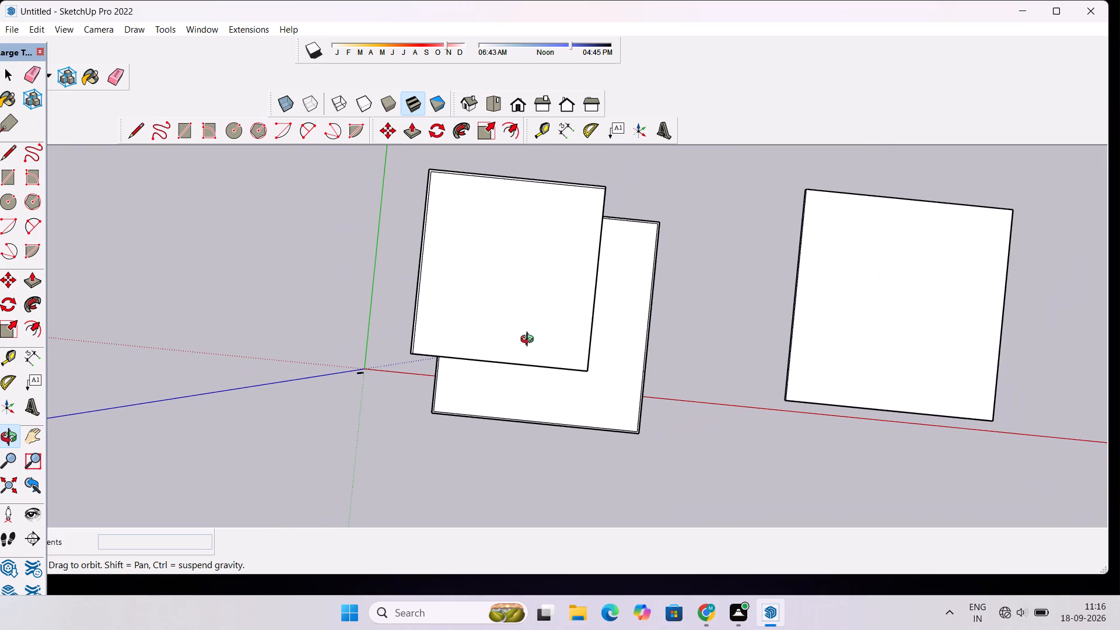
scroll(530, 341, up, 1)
Push/Pull the L-shaped 9" roof-edge strip, running along the rear and the side away from the origin, upward by 50'.
drag(614, 401, 573, 311)
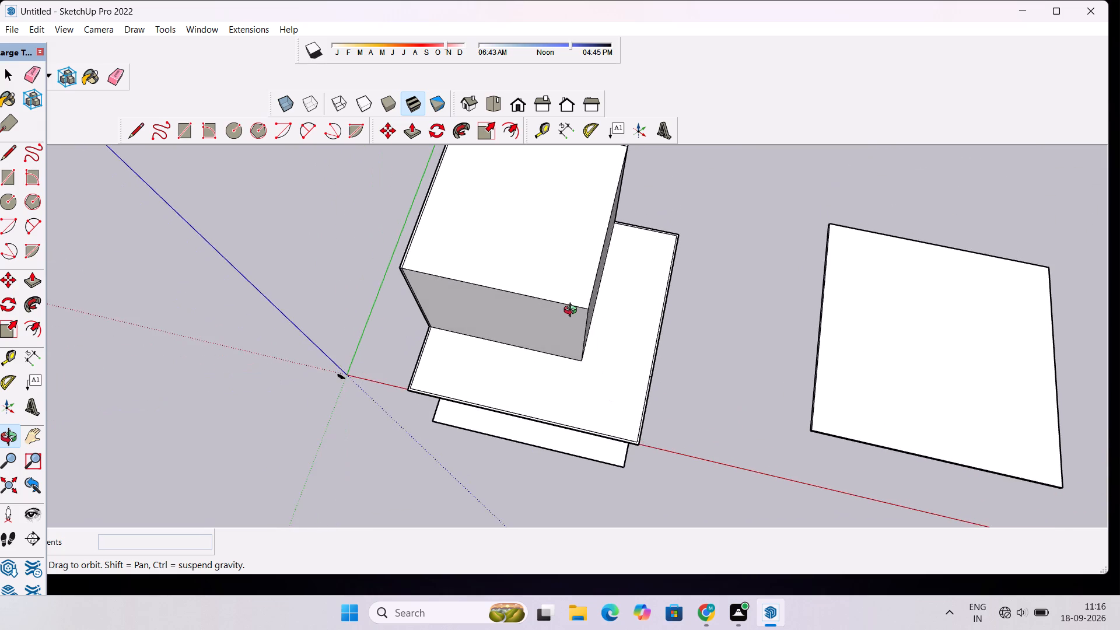
scroll(573, 311, down, 7)
drag(784, 320, 334, 357)
scroll(540, 383, up, 5)
drag(643, 399, 620, 353)
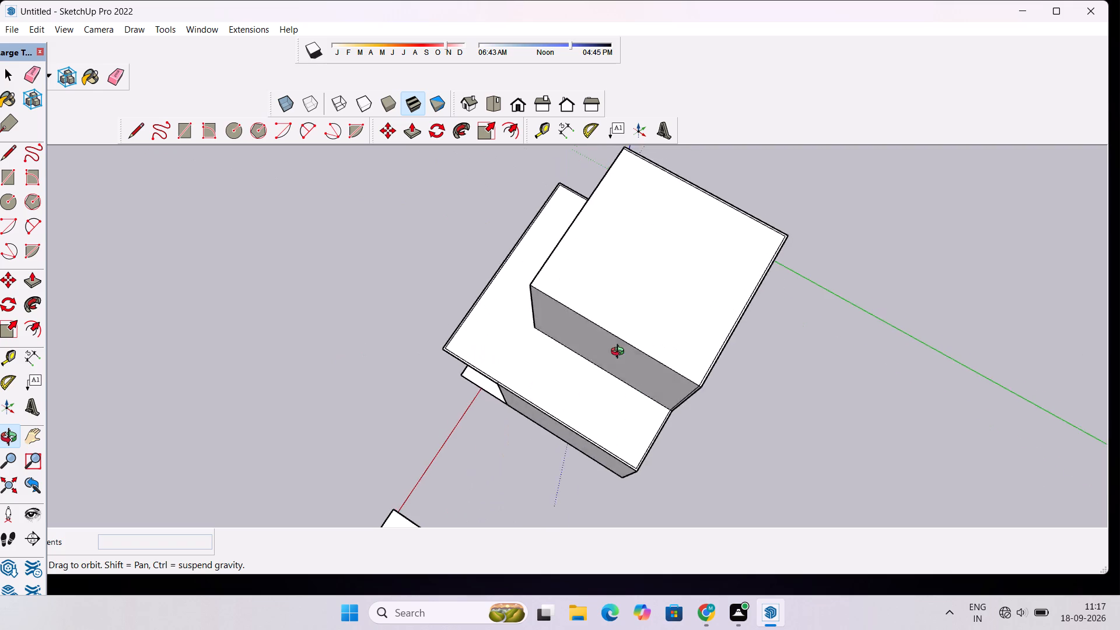
drag(620, 353, 574, 279)
shift+drag(655, 395, 628, 327)
scroll(553, 349, up, 3)
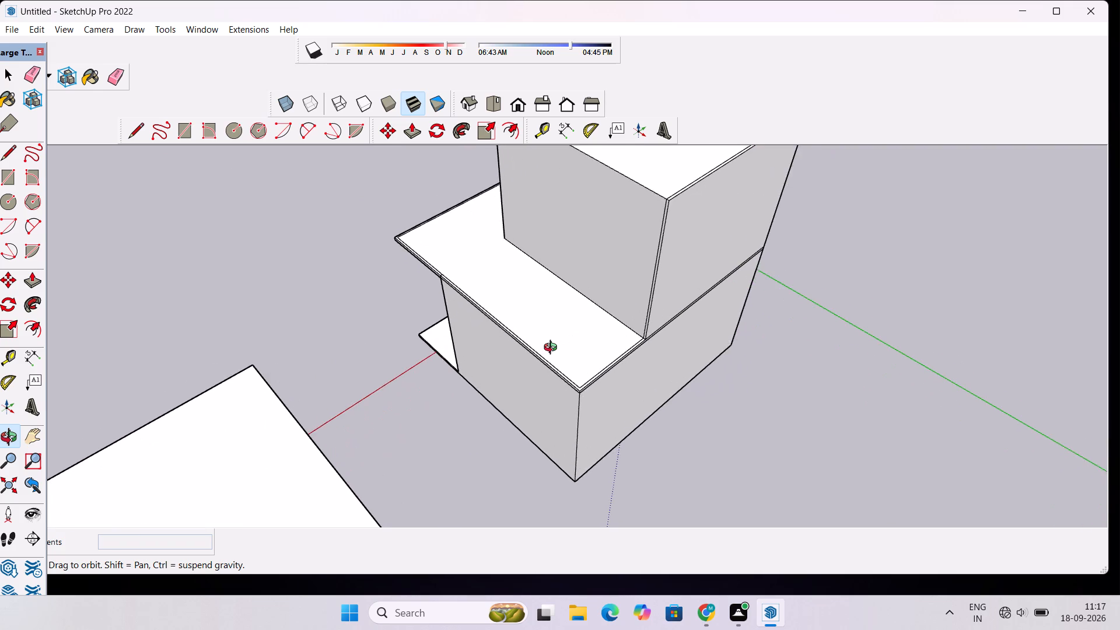
scroll(553, 349, down, 3)
drag(528, 359, 716, 452)
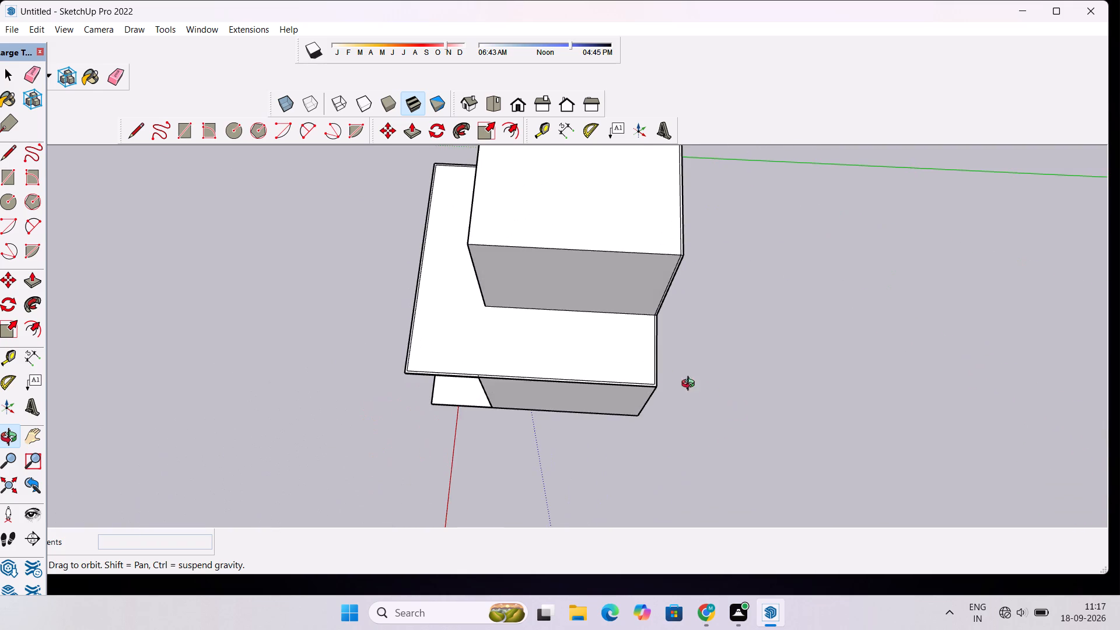
scroll(662, 370, up, 9)
drag(719, 327, 635, 325)
scroll(619, 323, down, 4)
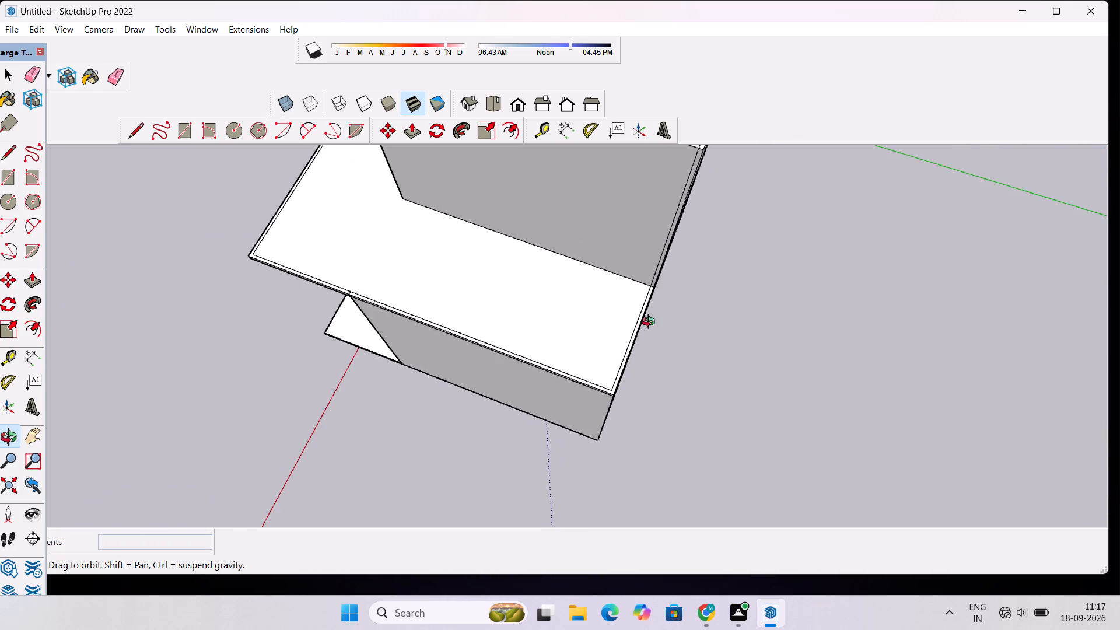
drag(825, 329, 535, 225)
scroll(535, 233, down, 4)
drag(538, 249, 693, 394)
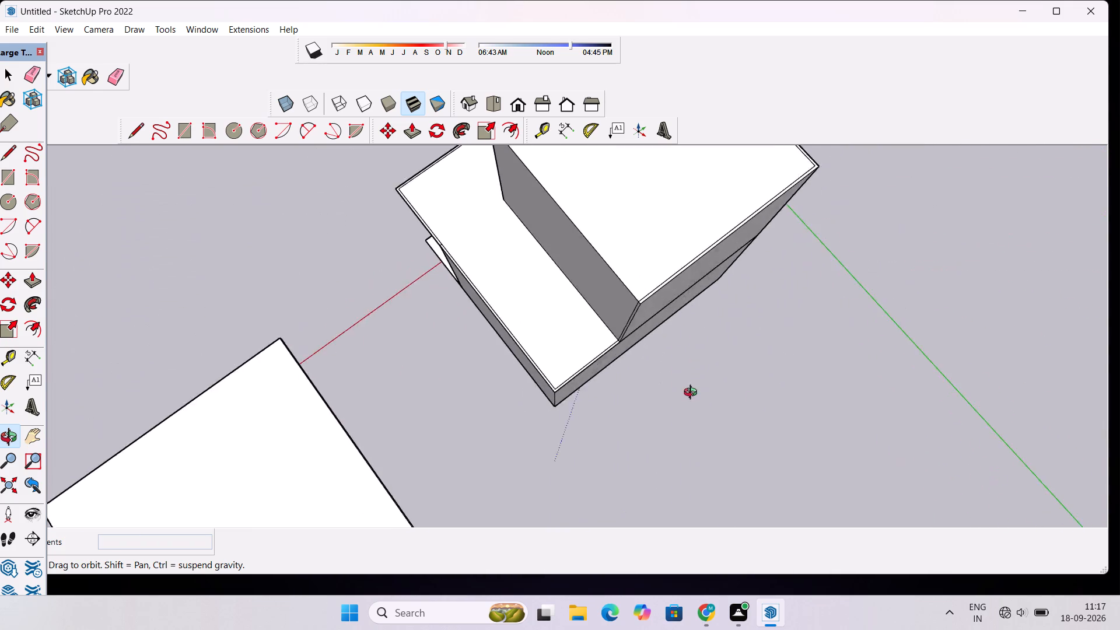
drag(693, 394, 779, 401)
scroll(602, 344, up, 7)
shift+drag(609, 333, 512, 328)
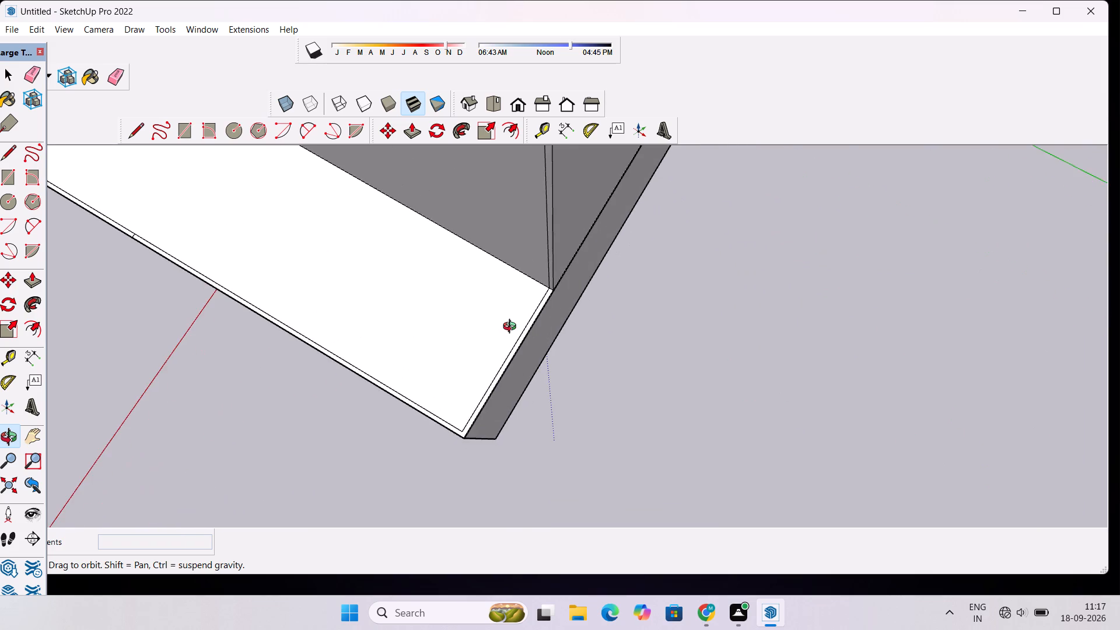
scroll(512, 328, down, 4)
shift+drag(452, 351, 459, 353)
scroll(467, 366, up, 2)
shift+drag(467, 360, 480, 374)
scroll(480, 374, up, 1)
key(p)
scroll(470, 358, down, 1)
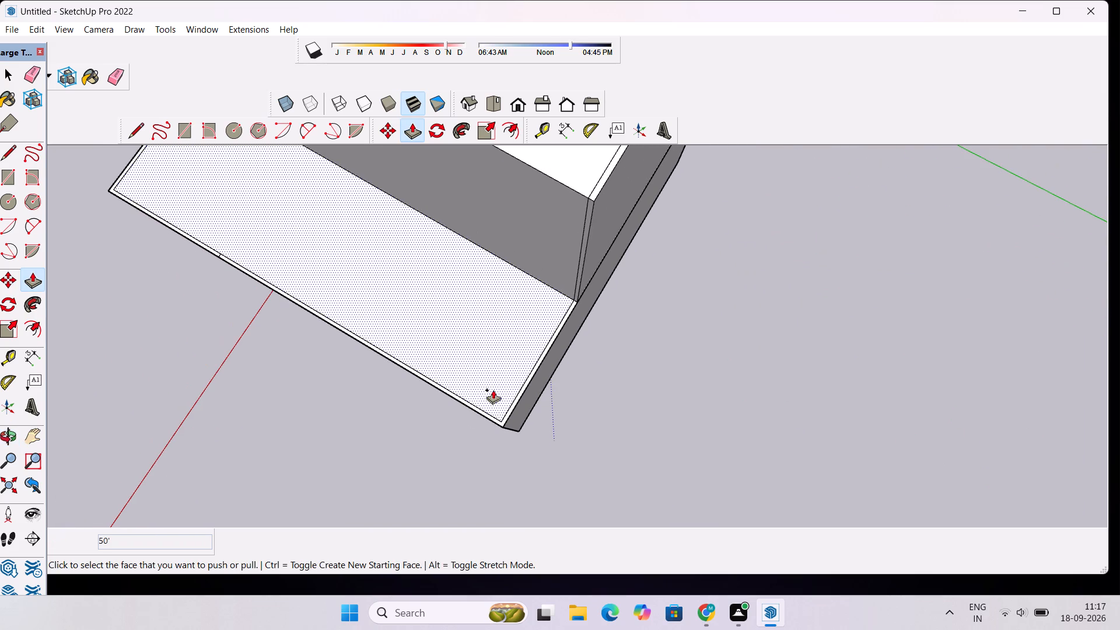
scroll(495, 395, up, 2)
click(506, 430)
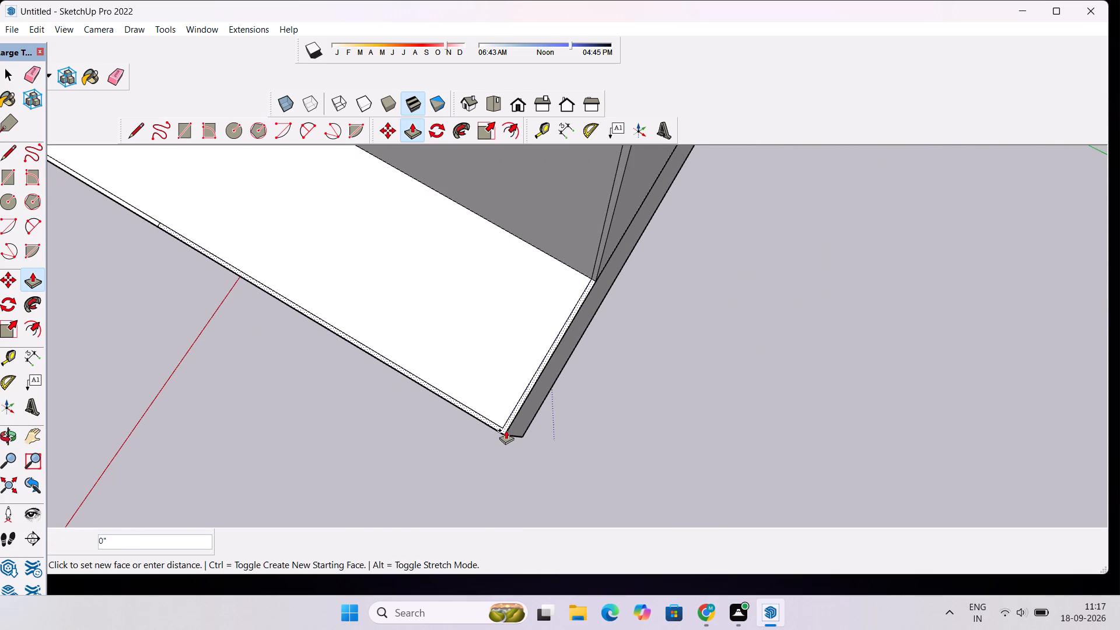
scroll(503, 404, down, 11)
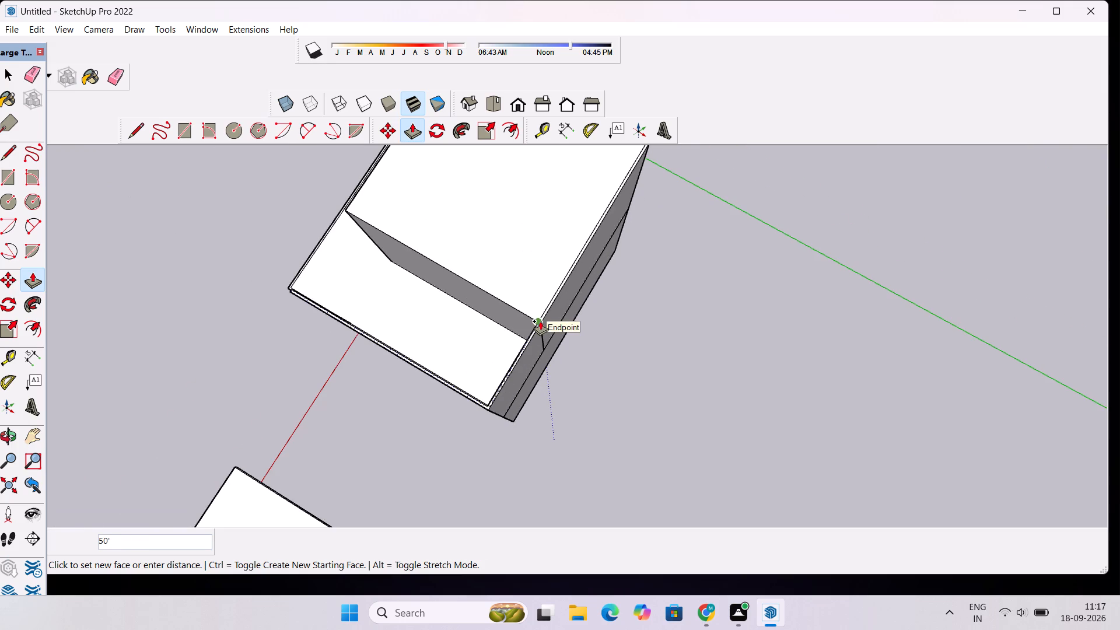
text(50')
key(Return)
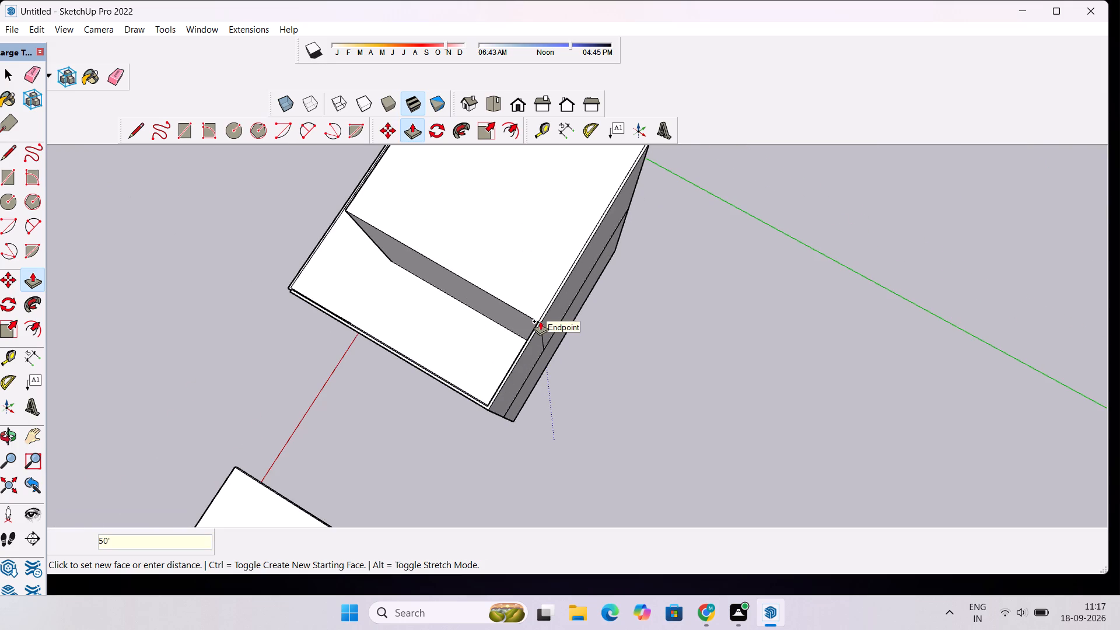
Examine the upper block, the L-shaped roof area and its edge walls from above and from the front.
scroll(544, 311, down, 6)
scroll(544, 321, up, 5)
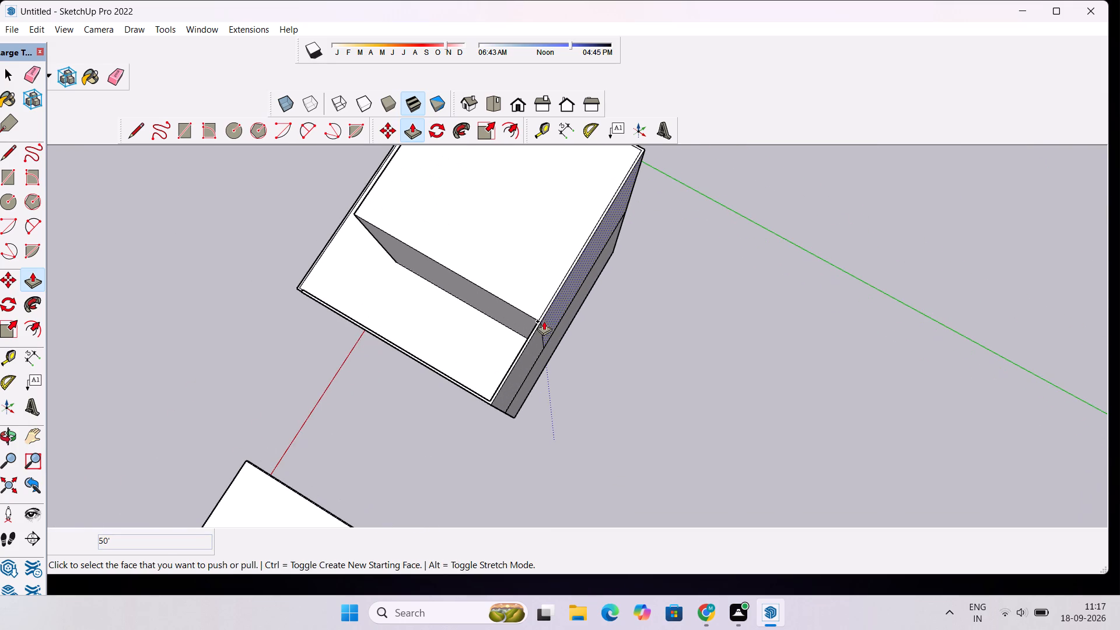
key(o)
scroll(442, 330, down, 6)
drag(279, 320, 593, 241)
scroll(591, 243, down, 7)
drag(376, 340, 380, 349)
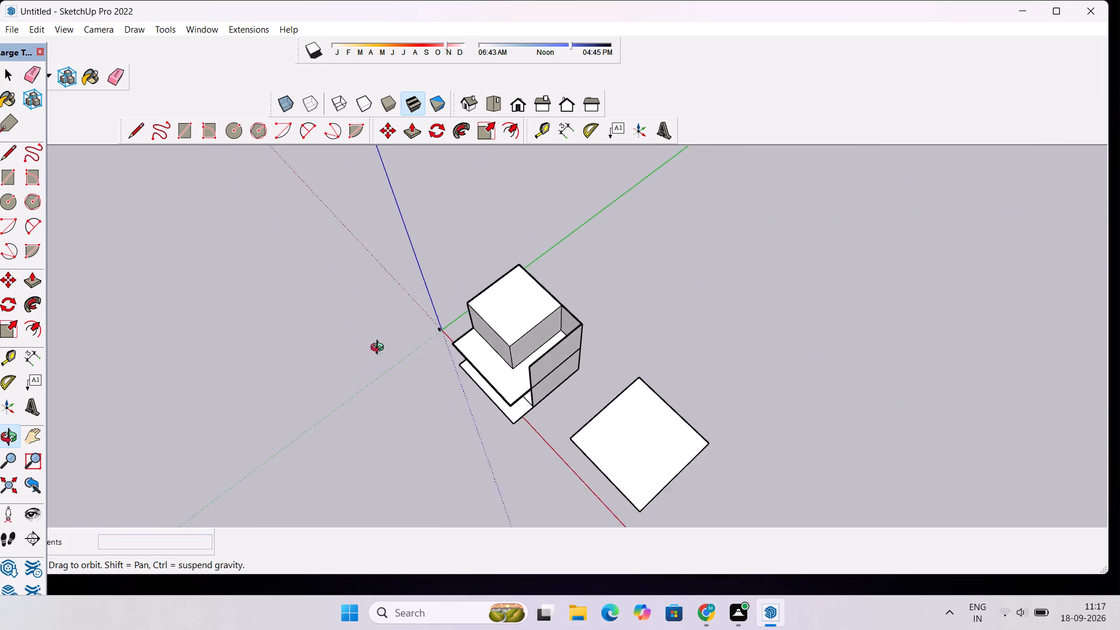
drag(380, 349, 621, 321)
drag(551, 316, 545, 422)
scroll(555, 393, up, 3)
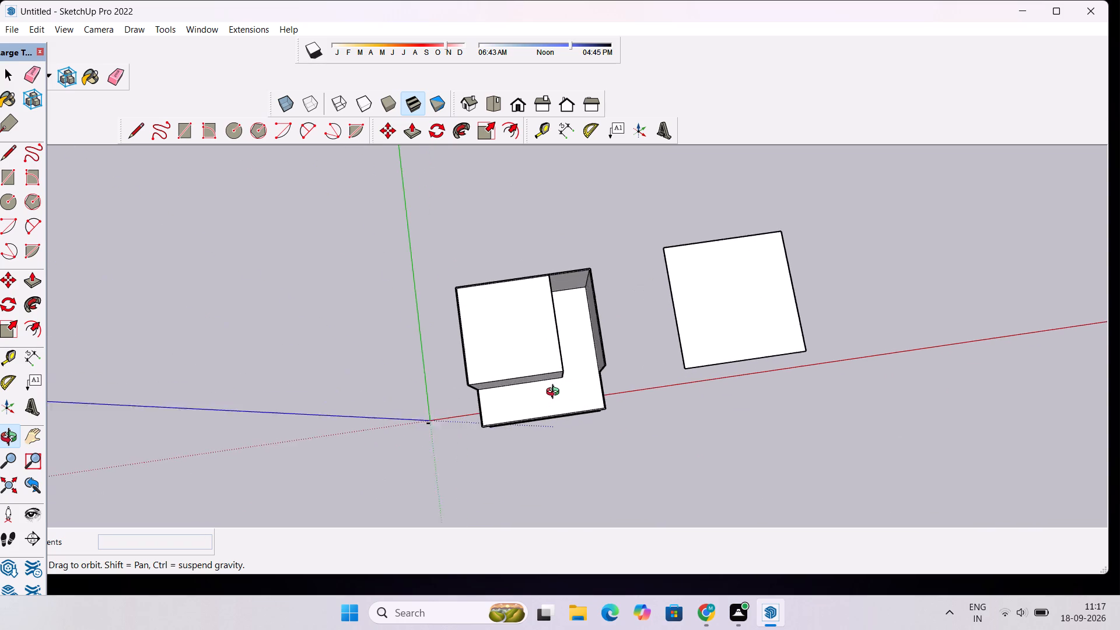
scroll(555, 393, up, 1)
scroll(555, 393, down, 2)
scroll(555, 391, up, 2)
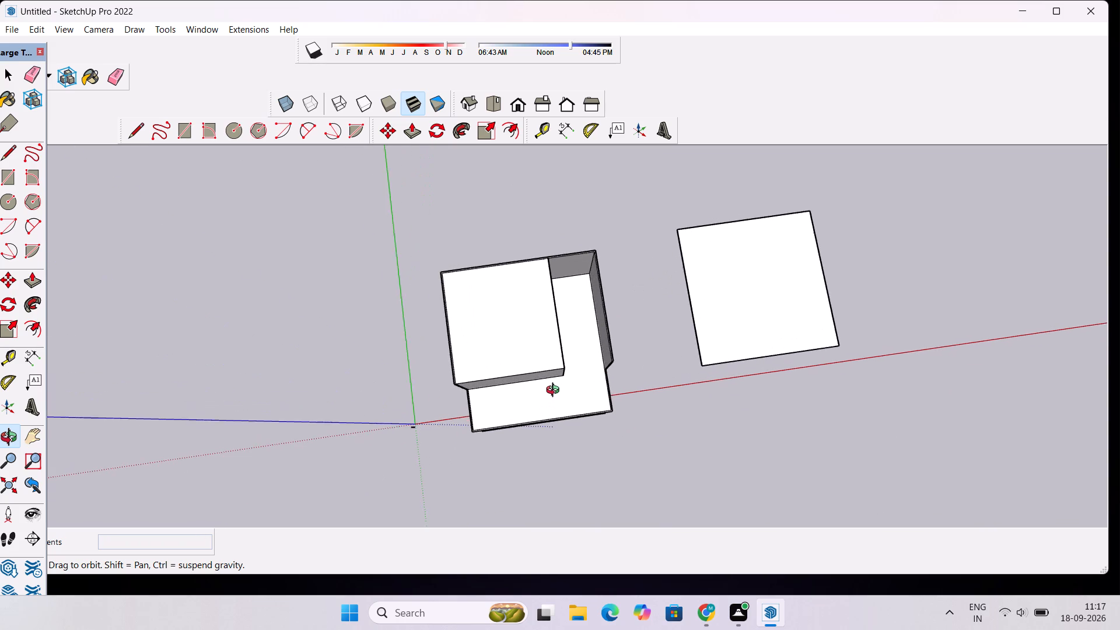
scroll(555, 391, up, 1)
drag(636, 331, 699, 231)
scroll(571, 300, up, 9)
drag(560, 312, 611, 264)
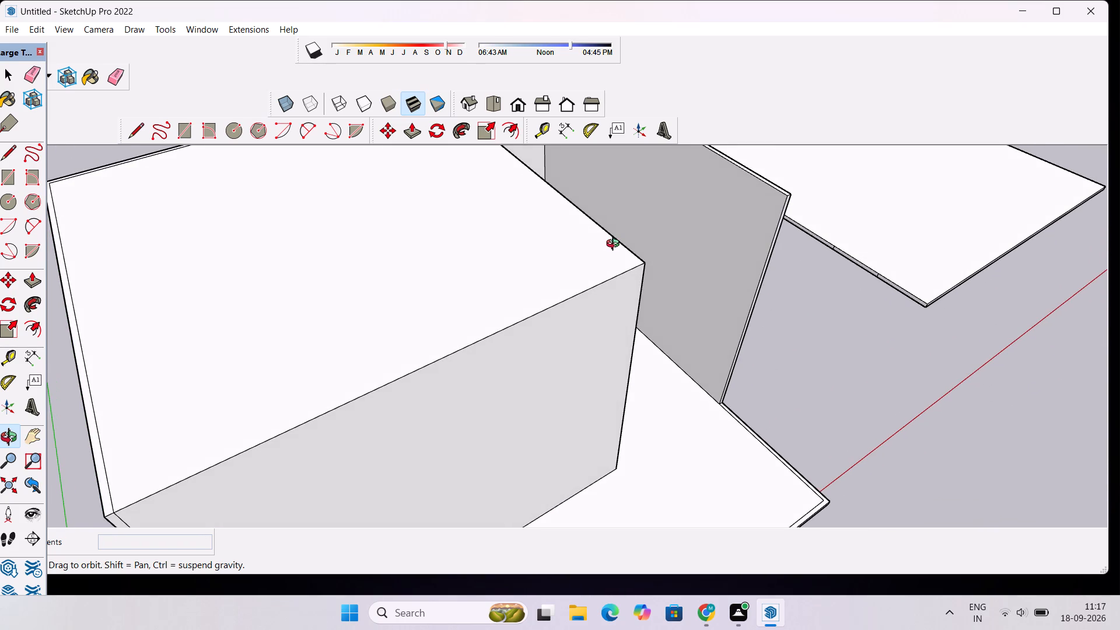
scroll(615, 245, down, 4)
drag(669, 330, 555, 314)
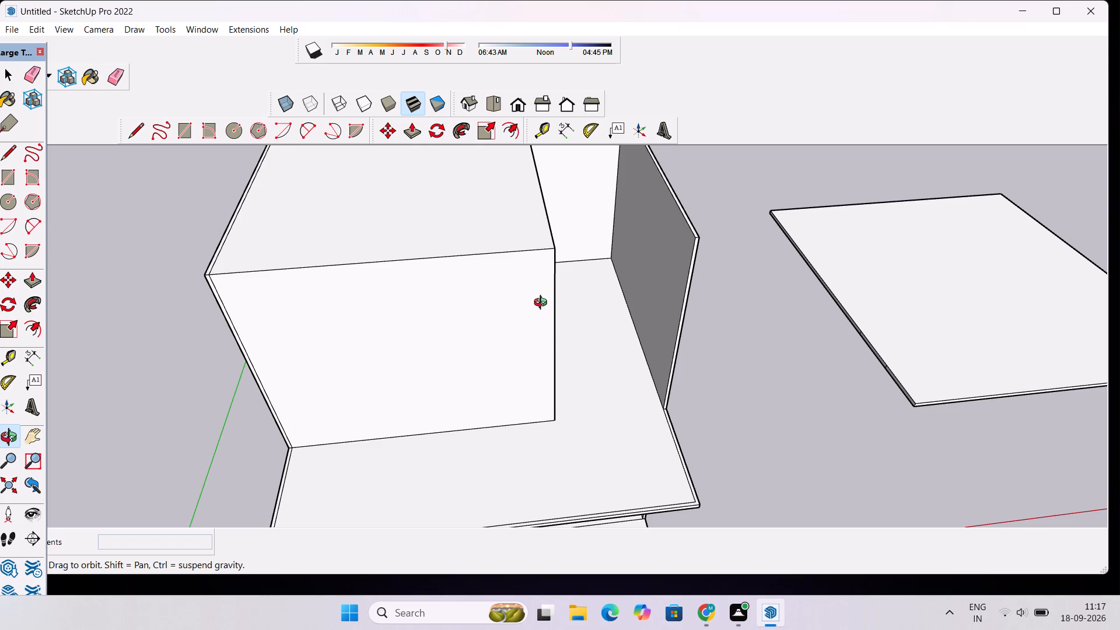
scroll(532, 306, down, 2)
drag(532, 306, 514, 376)
scroll(461, 380, up, 3)
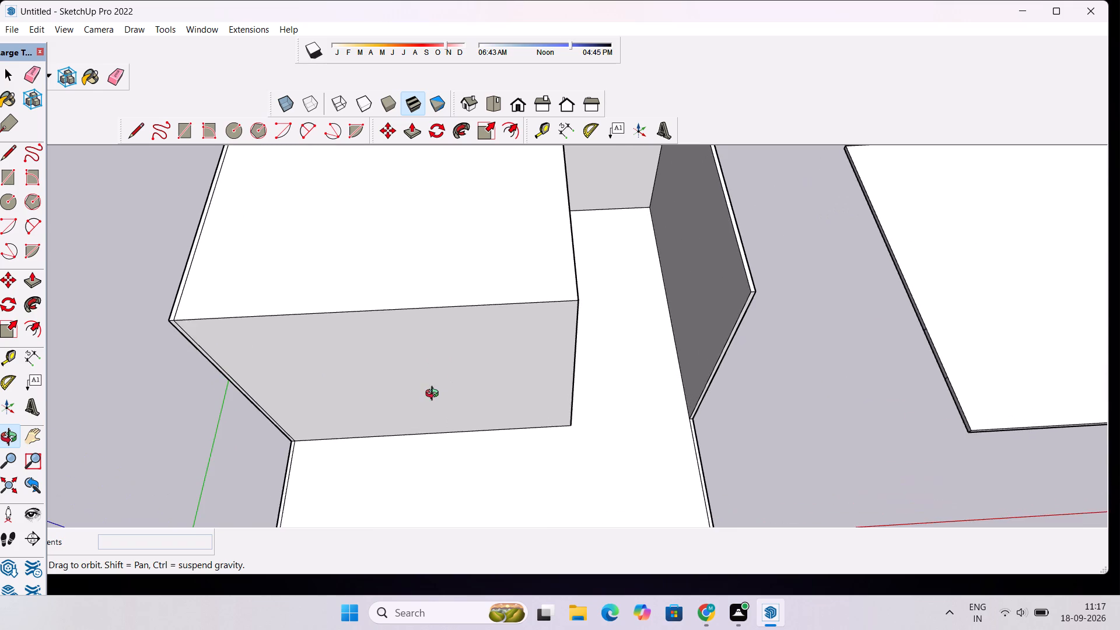
drag(433, 395, 436, 332)
scroll(436, 332, down, 1)
drag(436, 377, 439, 291)
scroll(439, 289, down, 5)
drag(454, 355, 477, 275)
shift+drag(477, 275, 490, 325)
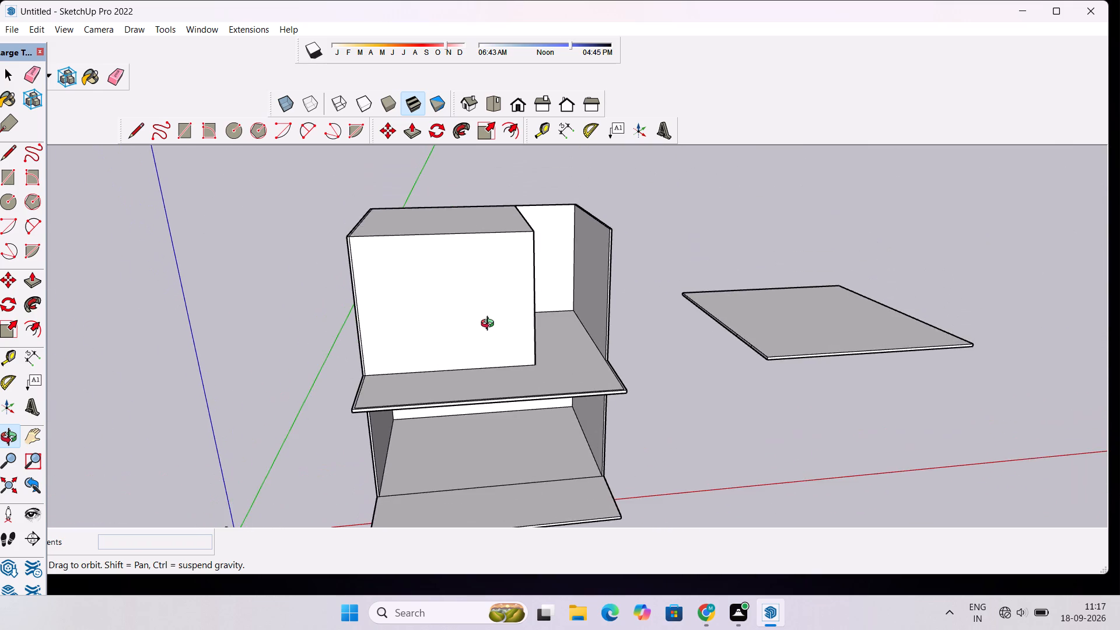
scroll(490, 325, down, 3)
drag(490, 325, 482, 348)
scroll(482, 348, up, 3)
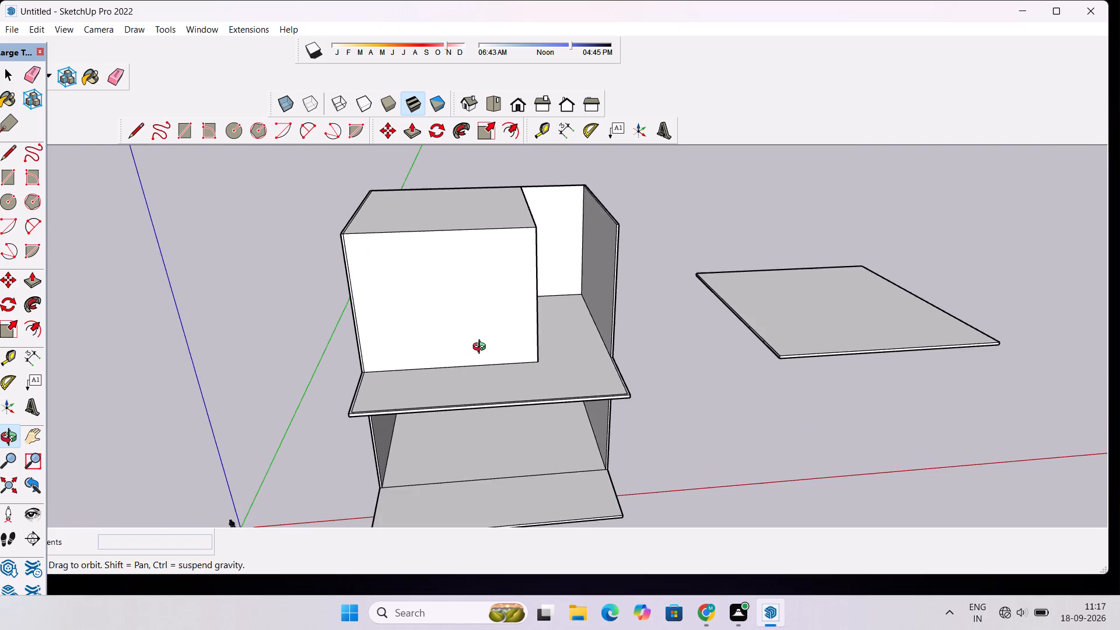
scroll(482, 348, down, 3)
drag(481, 344, 478, 372)
scroll(478, 373, up, 4)
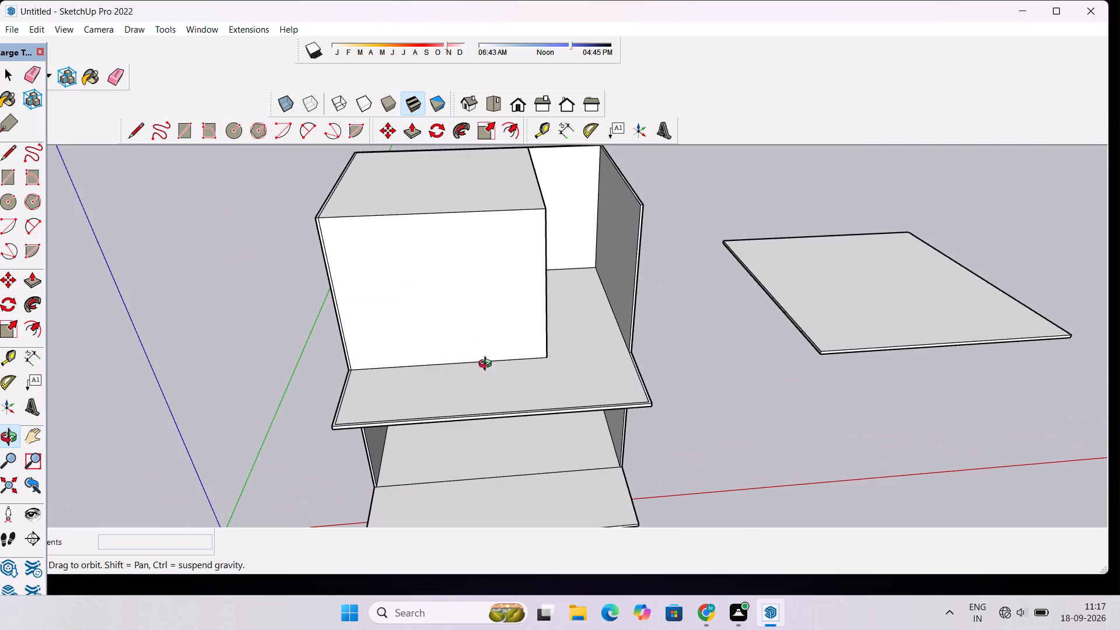
shift+drag(548, 338, 527, 356)
scroll(524, 356, up, 1)
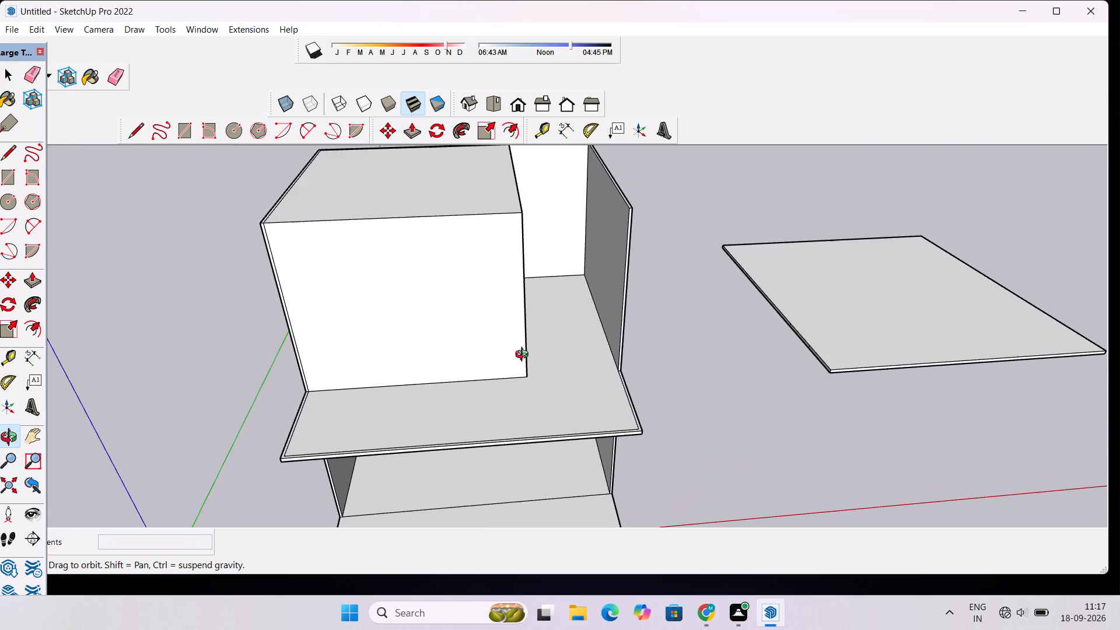
Examine the upper block's front face, the L-shaped roof area and the surrounding walls from above, the front and the sides.
shift+drag(527, 351, 488, 361)
scroll(488, 361, up, 3)
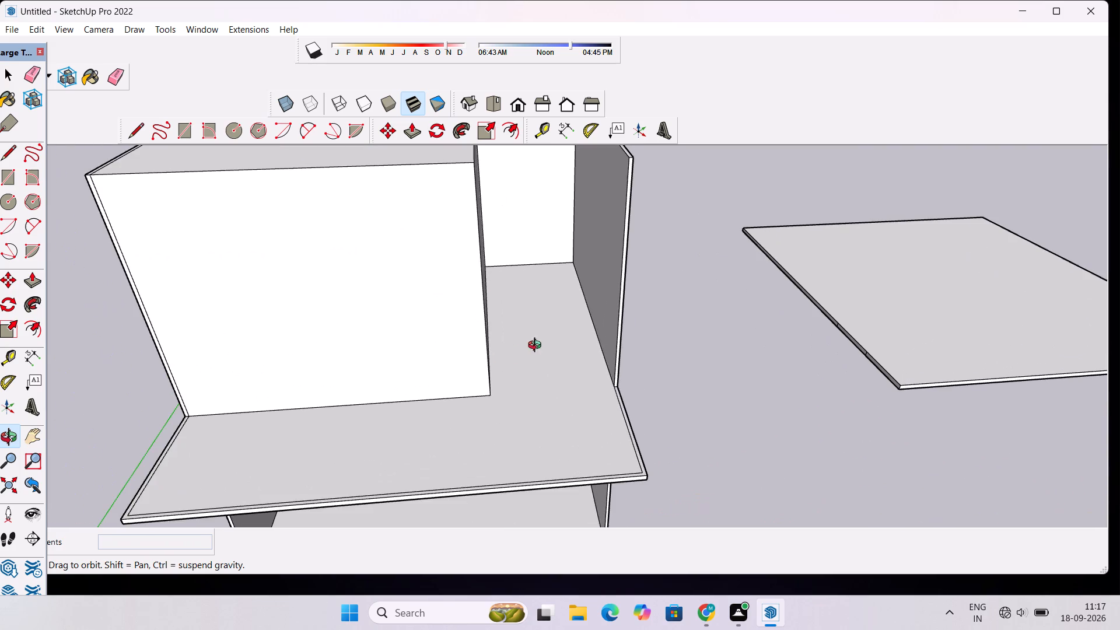
drag(537, 346, 452, 338)
drag(440, 337, 528, 333)
scroll(528, 333, down, 5)
shift+drag(527, 332, 596, 328)
scroll(596, 328, up, 1)
drag(622, 330, 545, 359)
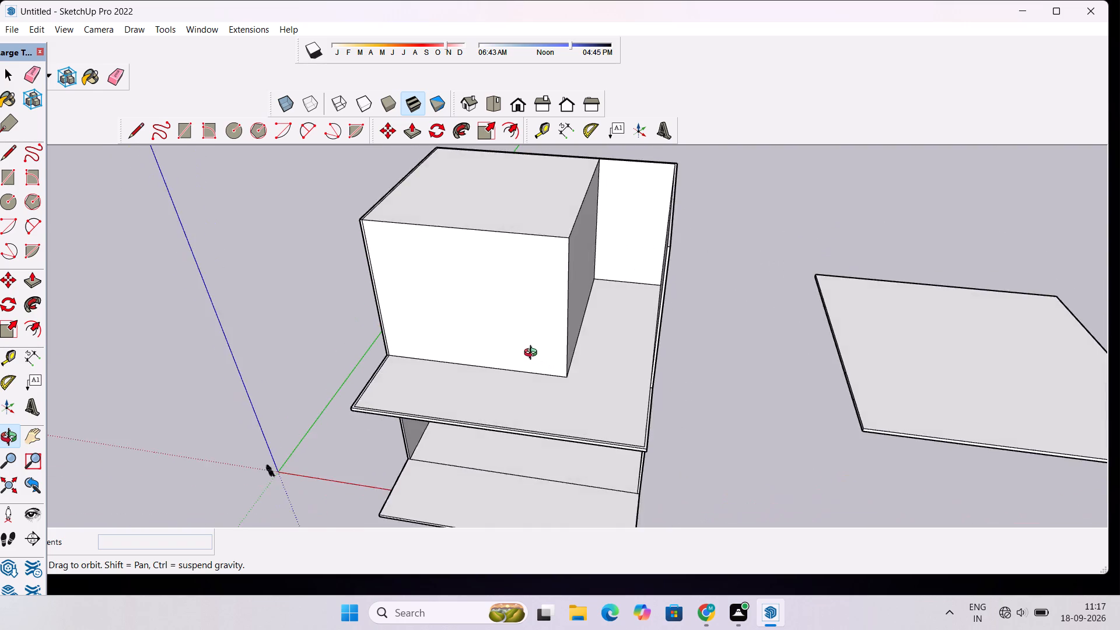
scroll(533, 354, up, 4)
drag(446, 371, 521, 390)
scroll(530, 374, down, 8)
shift+drag(551, 378, 525, 365)
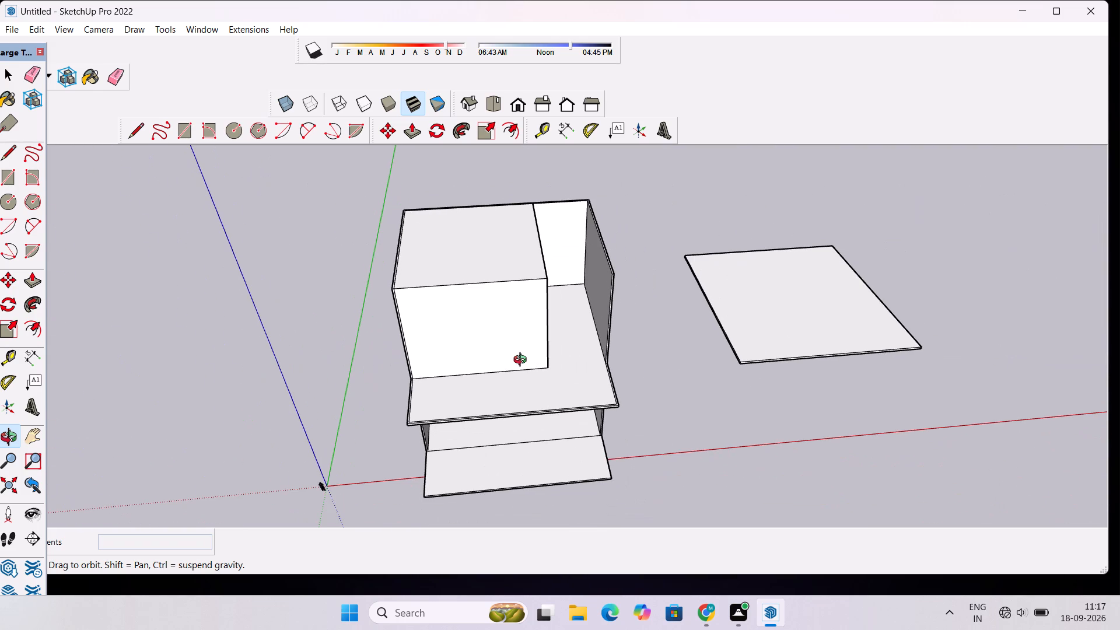
scroll(523, 361, up, 2)
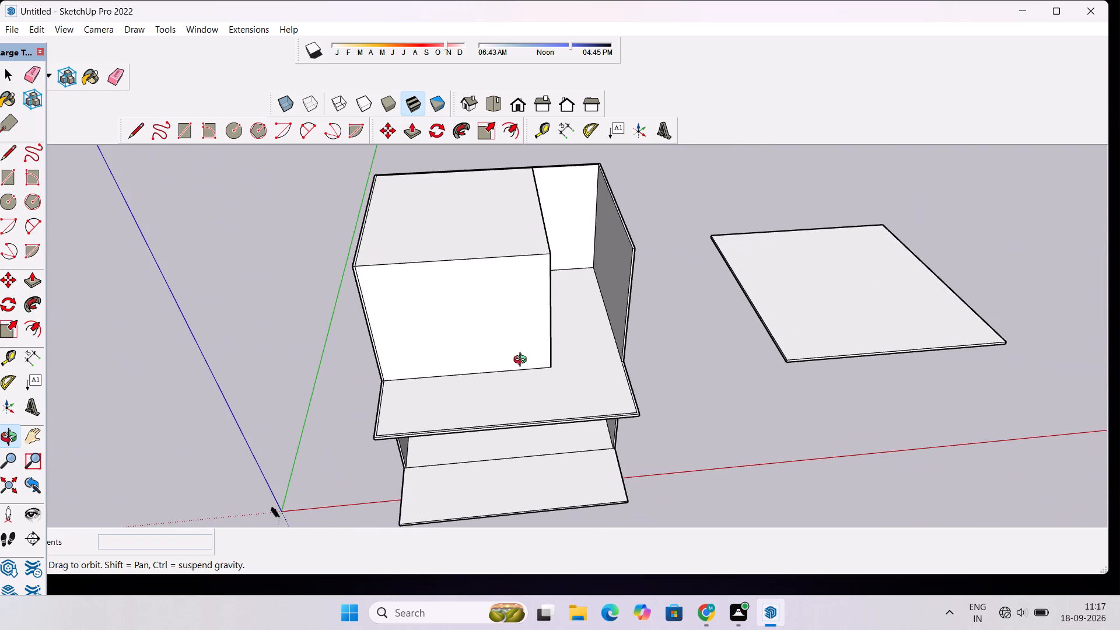
scroll(523, 361, down, 5)
scroll(523, 361, up, 10)
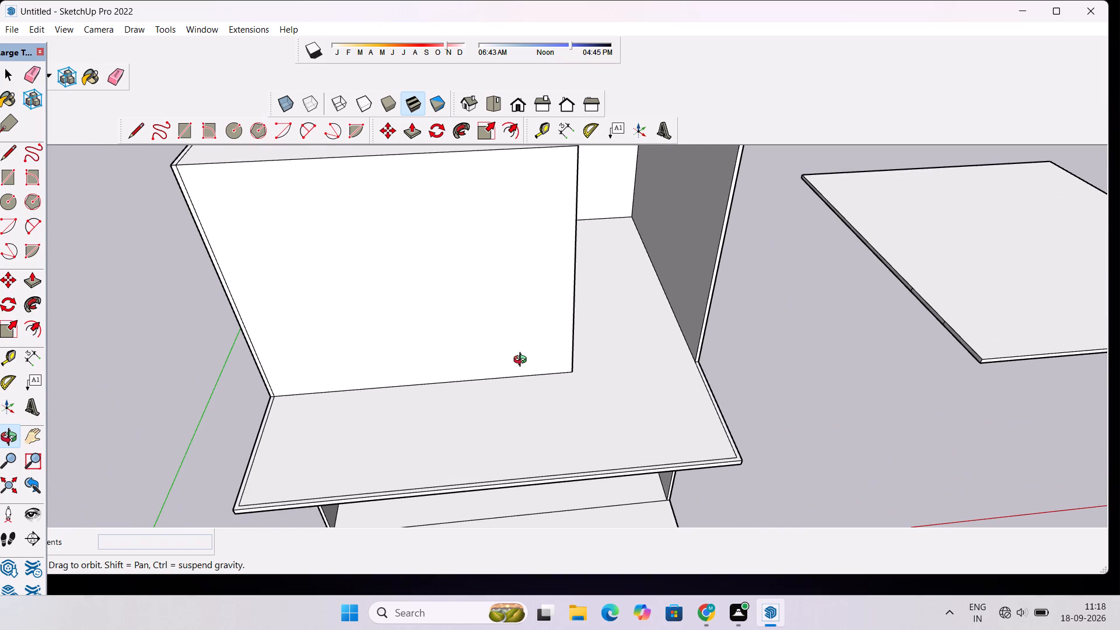
click(516, 352)
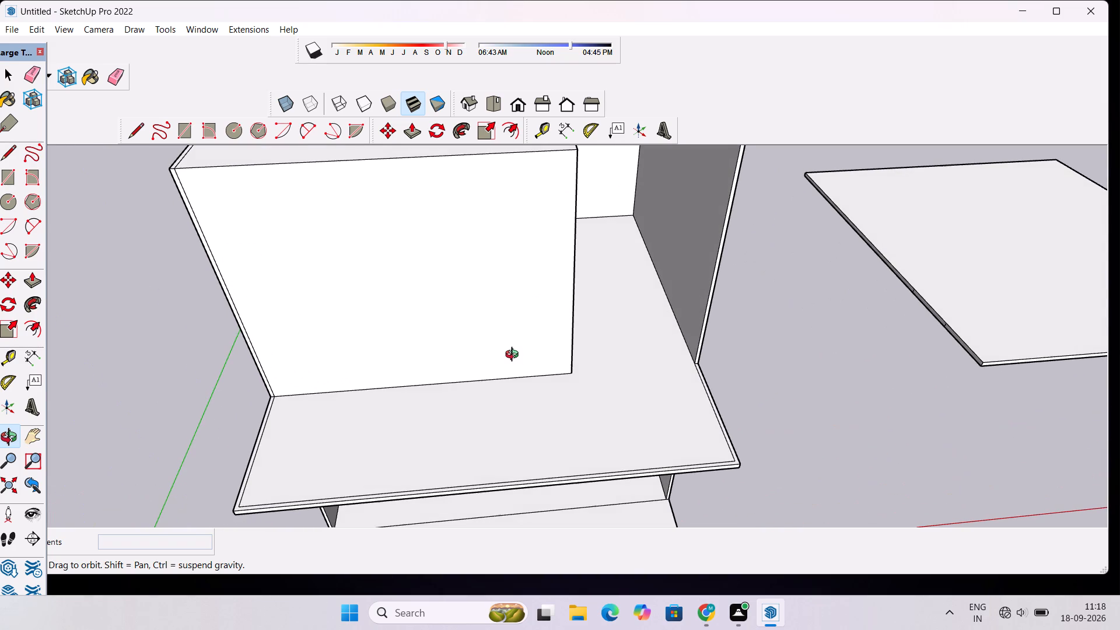
scroll(509, 360, down, 3)
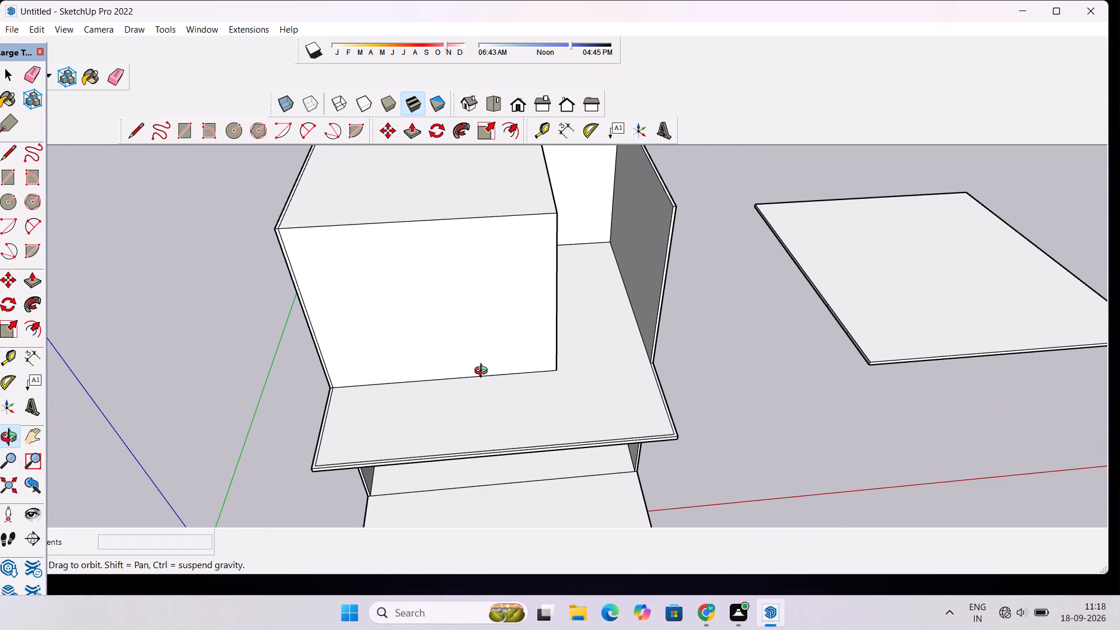
scroll(484, 372, up, 5)
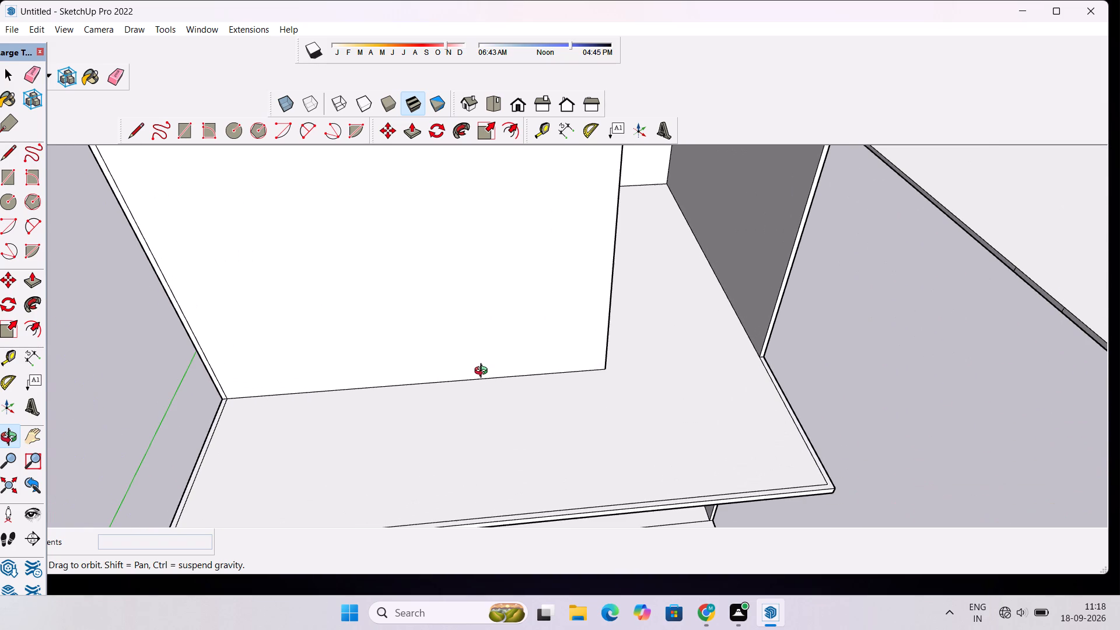
scroll(484, 372, down, 8)
drag(484, 394, 459, 354)
scroll(450, 345, up, 5)
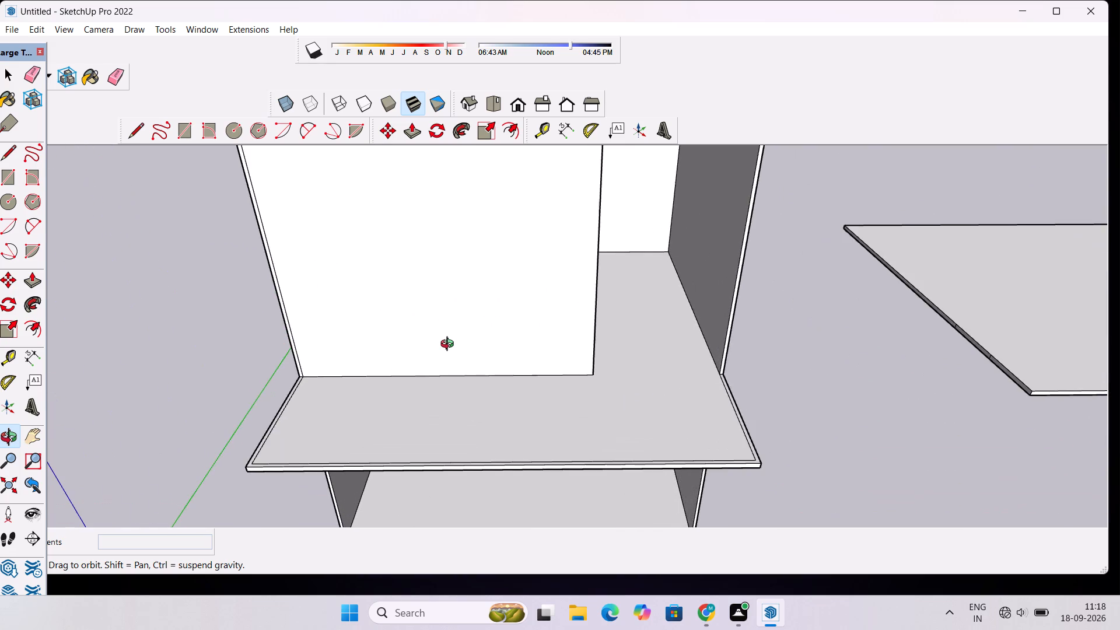
scroll(450, 345, down, 4)
scroll(450, 345, up, 2)
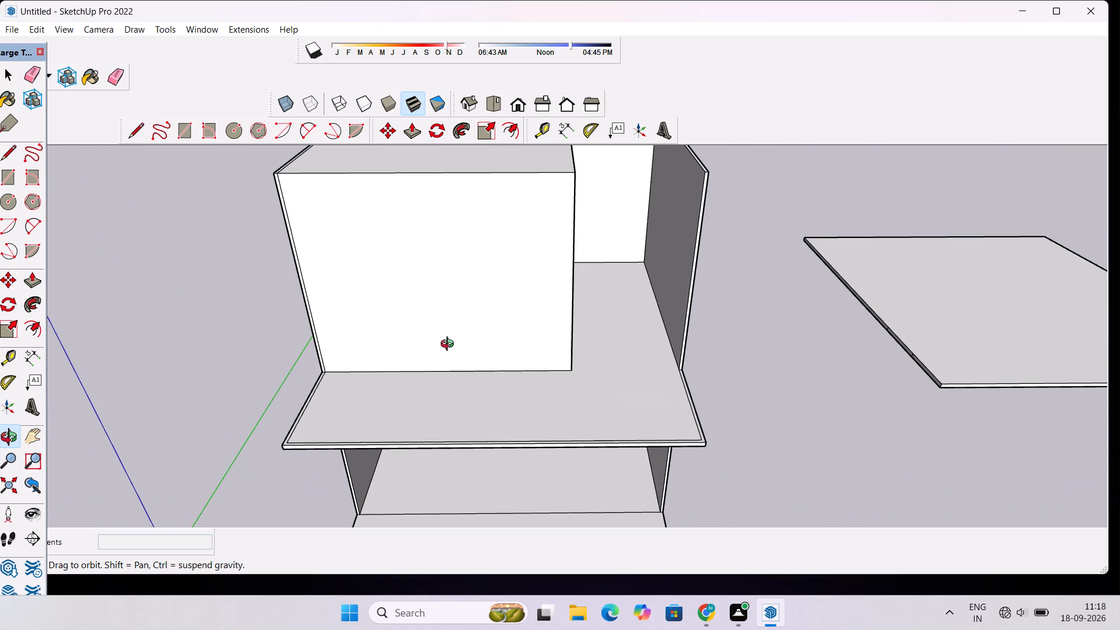
scroll(450, 345, up, 2)
scroll(450, 345, down, 6)
drag(440, 352, 539, 373)
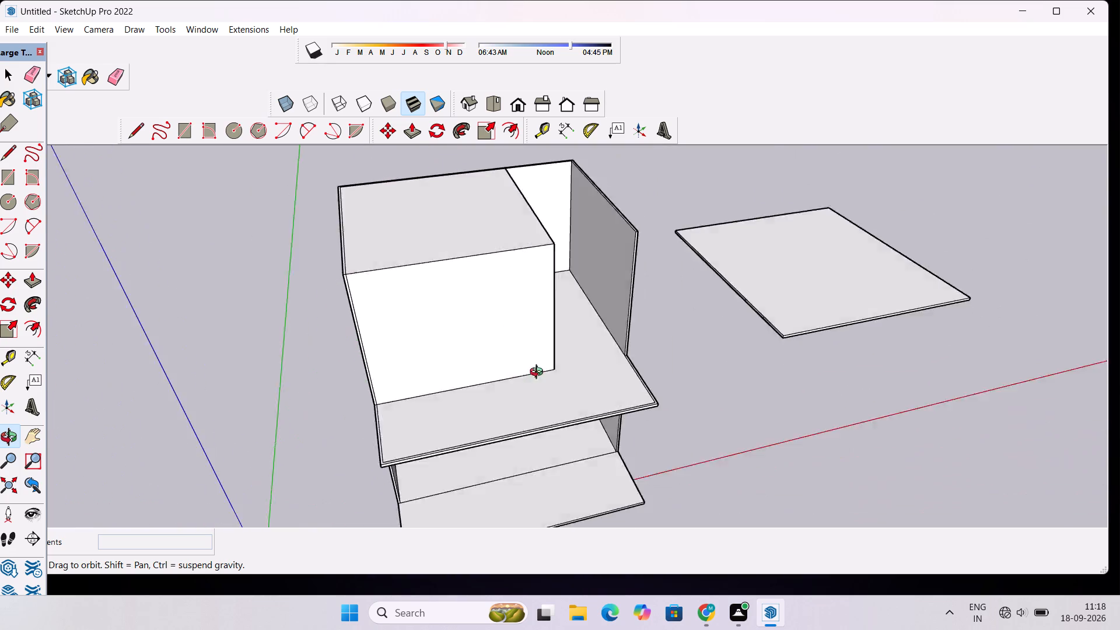
drag(539, 373, 606, 356)
drag(683, 351, 649, 430)
scroll(640, 408, down, 4)
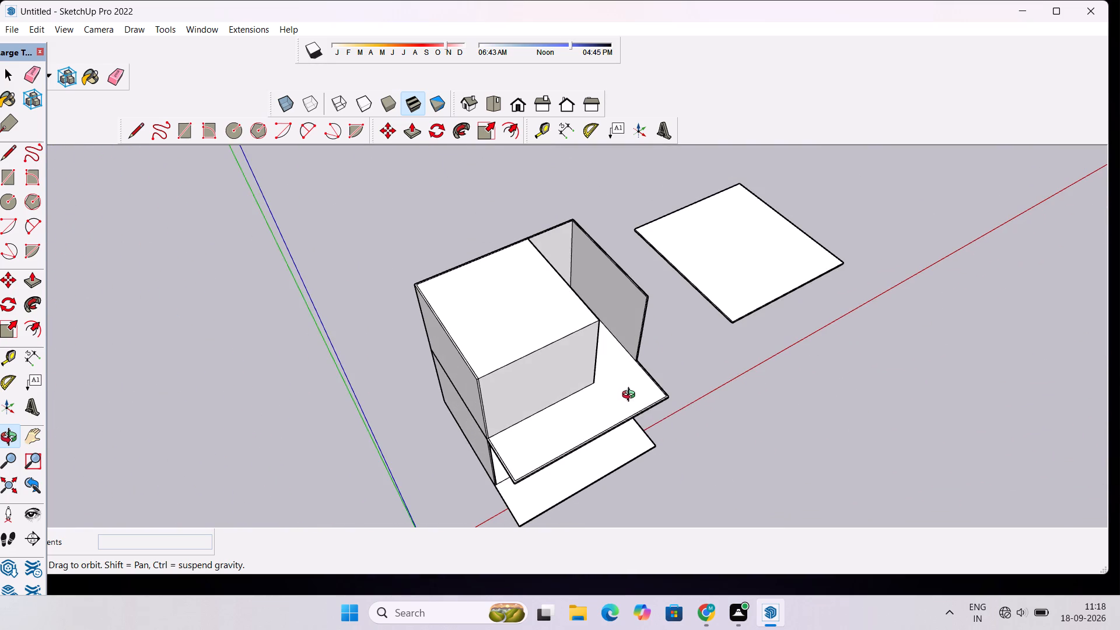
drag(576, 418, 499, 330)
scroll(484, 355, up, 5)
drag(511, 402, 482, 373)
scroll(482, 366, down, 2)
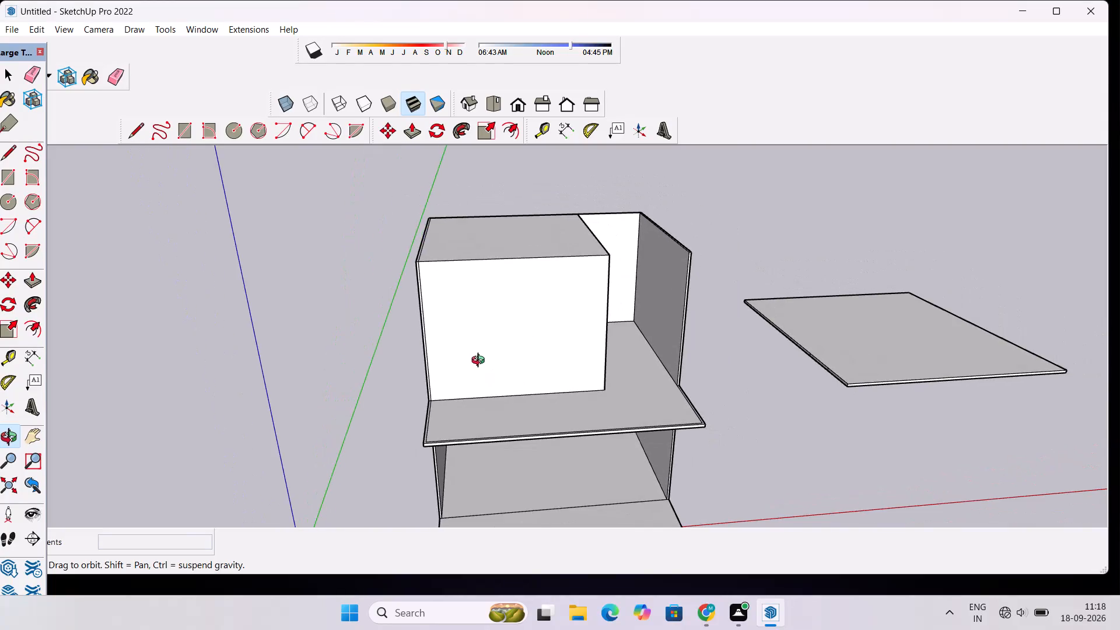
shift+drag(481, 359, 544, 374)
scroll(544, 374, down, 3)
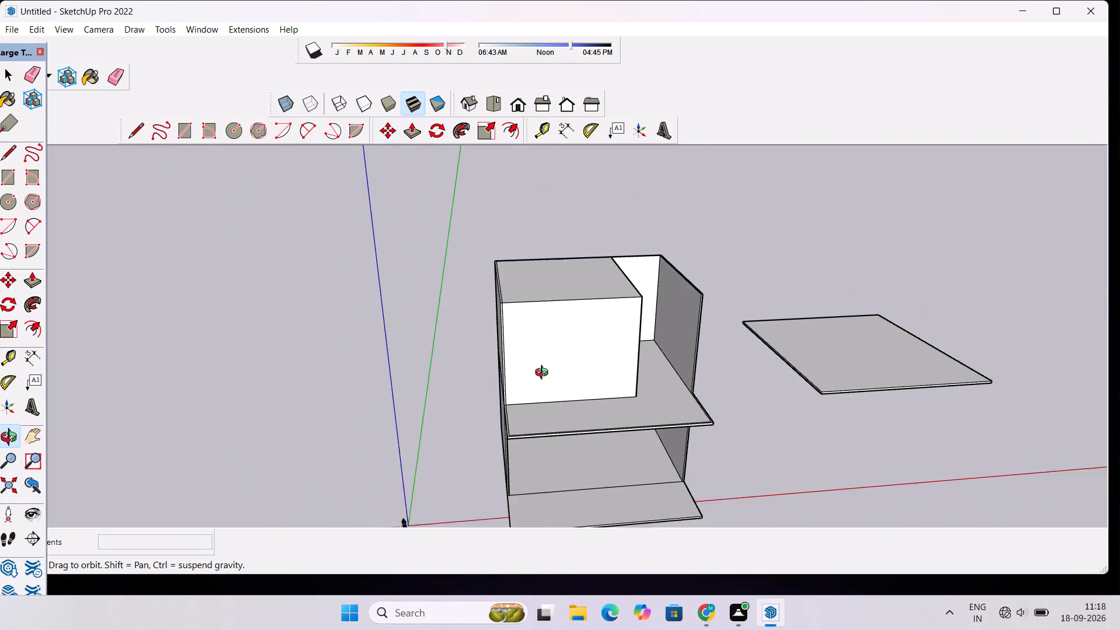
scroll(544, 374, down, 4)
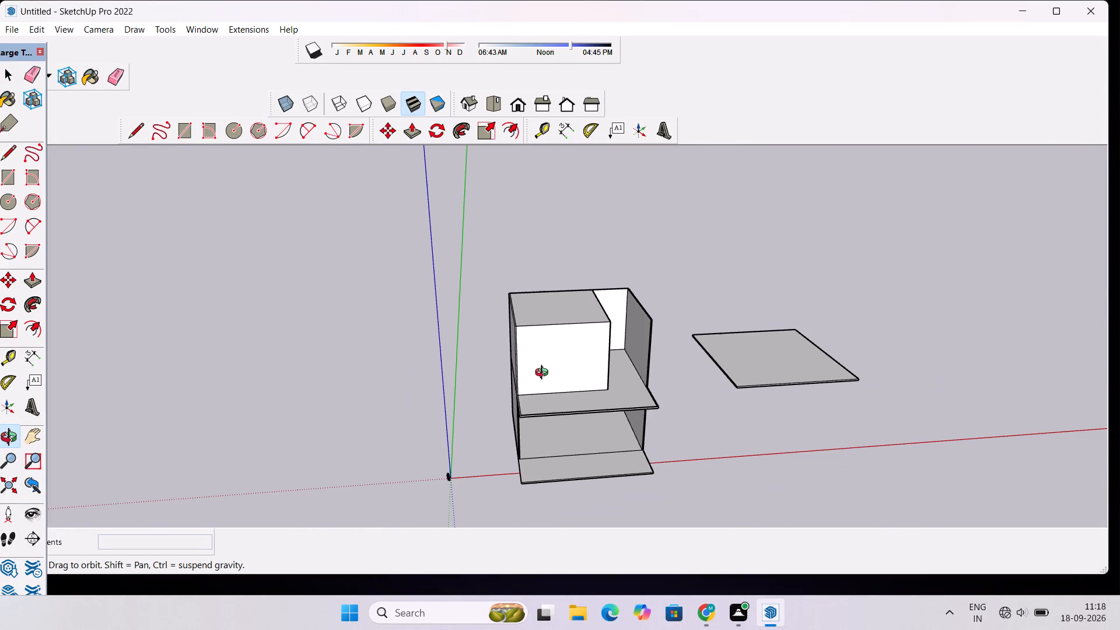
scroll(544, 374, down, 2)
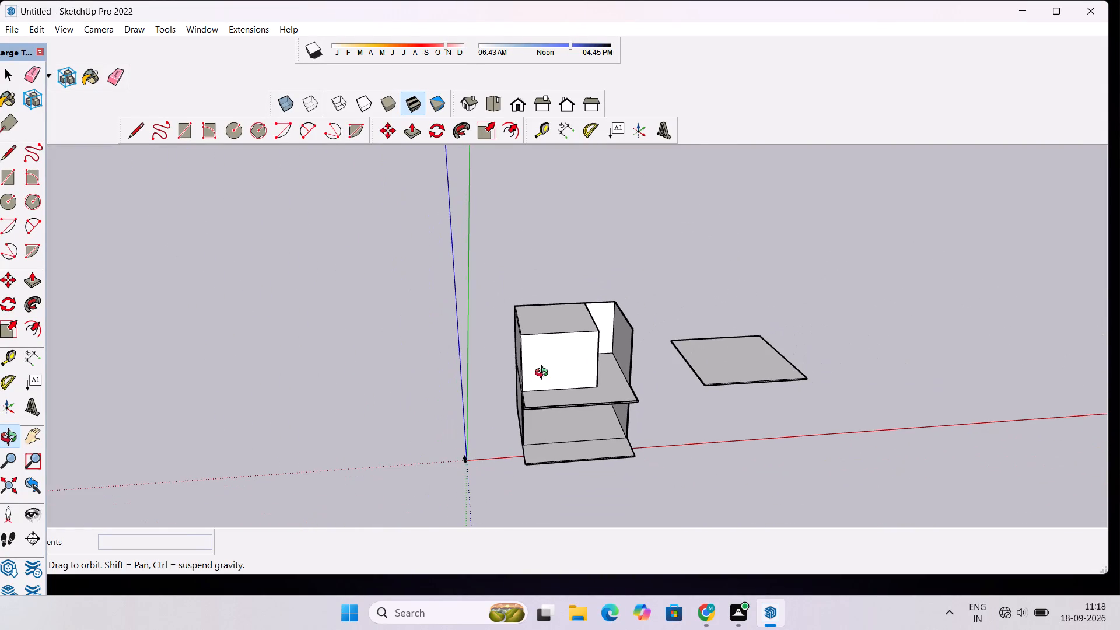
scroll(544, 374, down, 4)
scroll(544, 374, up, 4)
scroll(544, 374, down, 1)
scroll(545, 374, up, 7)
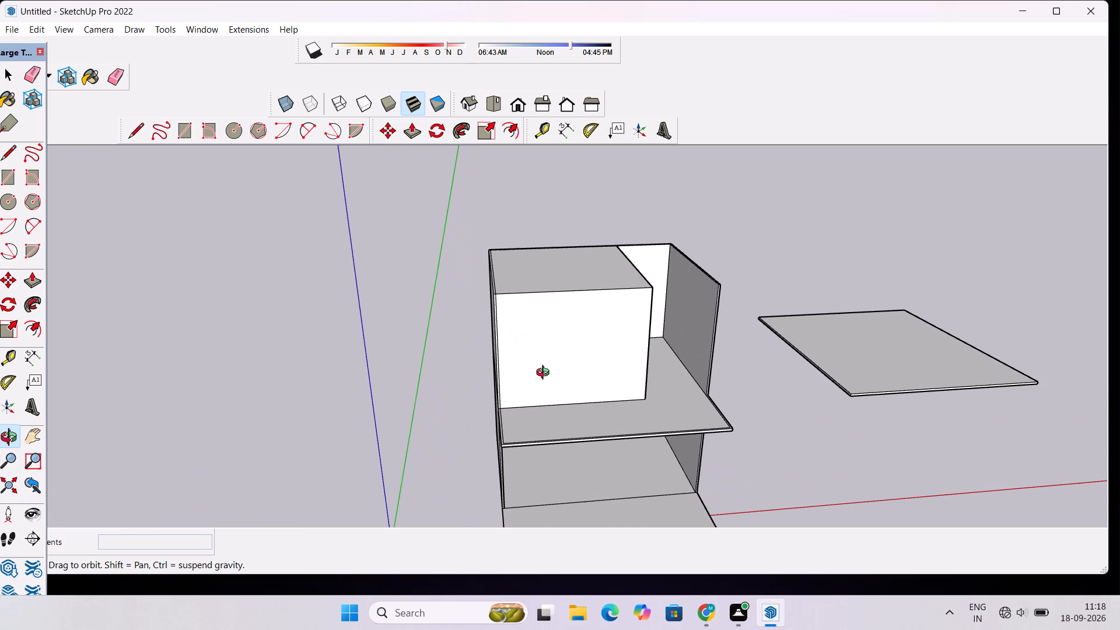
scroll(546, 374, up, 2)
Draw a window rectangle about 23' wide and 21' high on the upper block's front face, nearer its origin-side edge.
shift+drag(546, 374, 508, 395)
scroll(507, 395, up, 4)
shift+drag(549, 405, 516, 411)
scroll(516, 411, up, 2)
key(r)
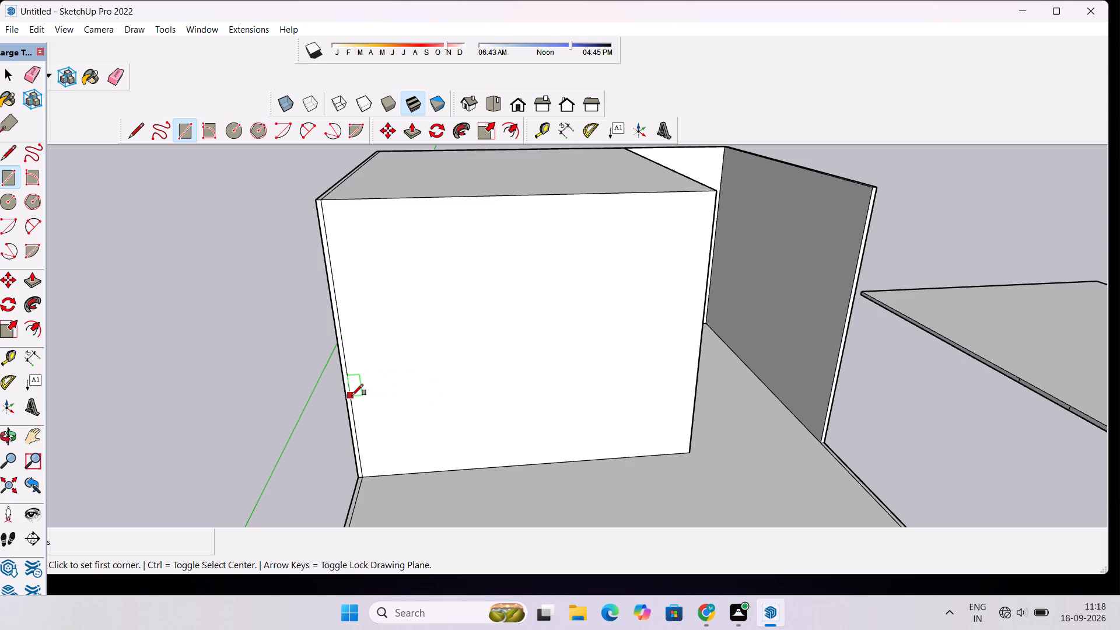
click(400, 382)
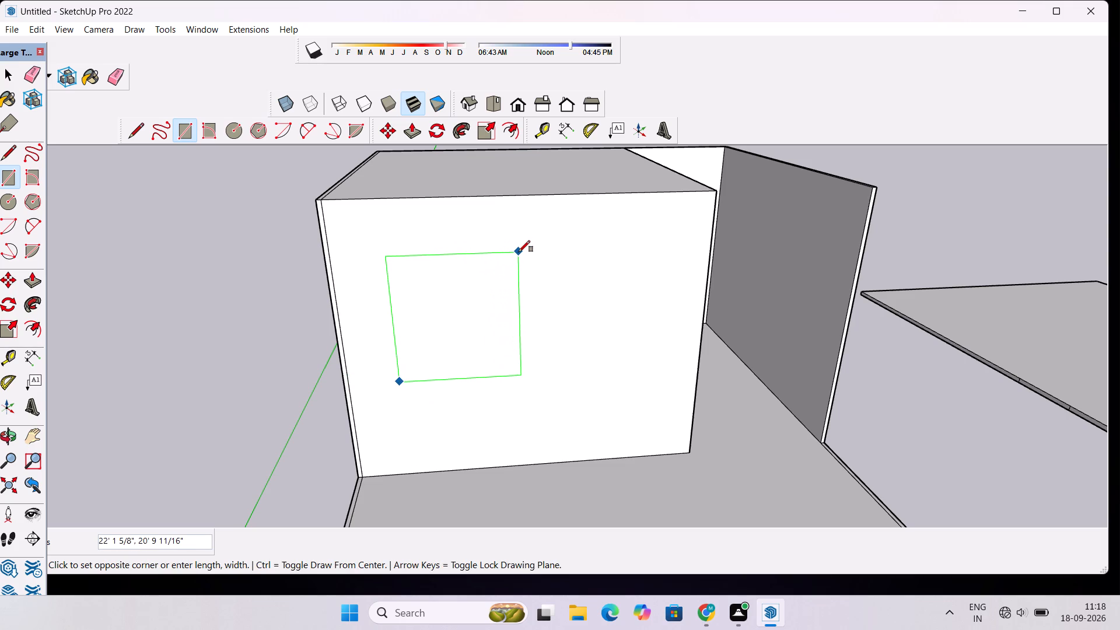
scroll(520, 251, down, 3)
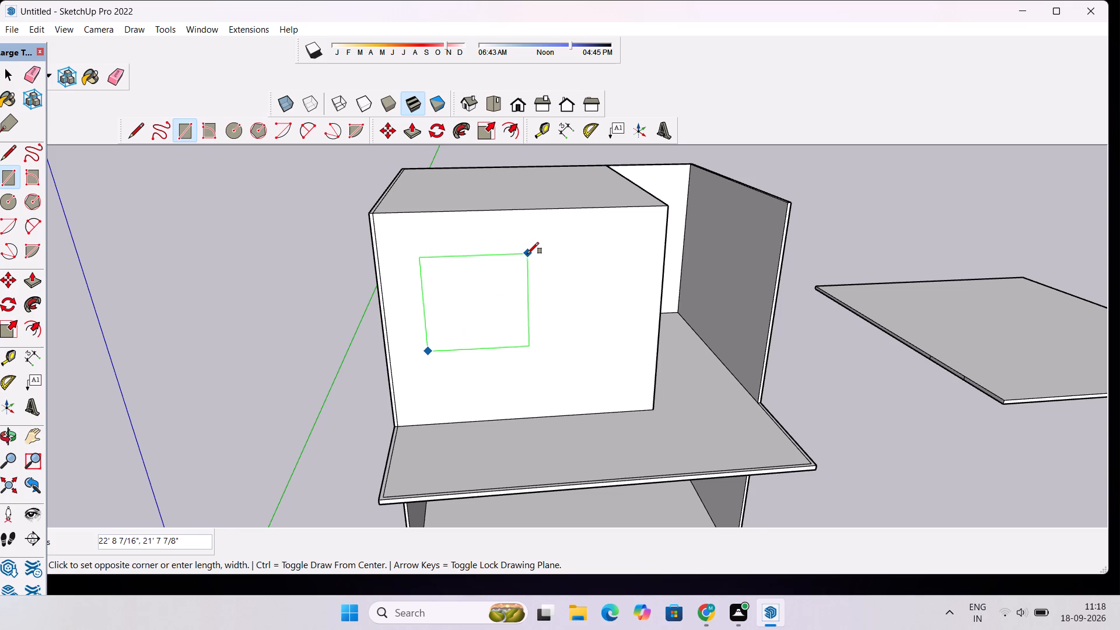
click(530, 257)
scroll(514, 305, up, 3)
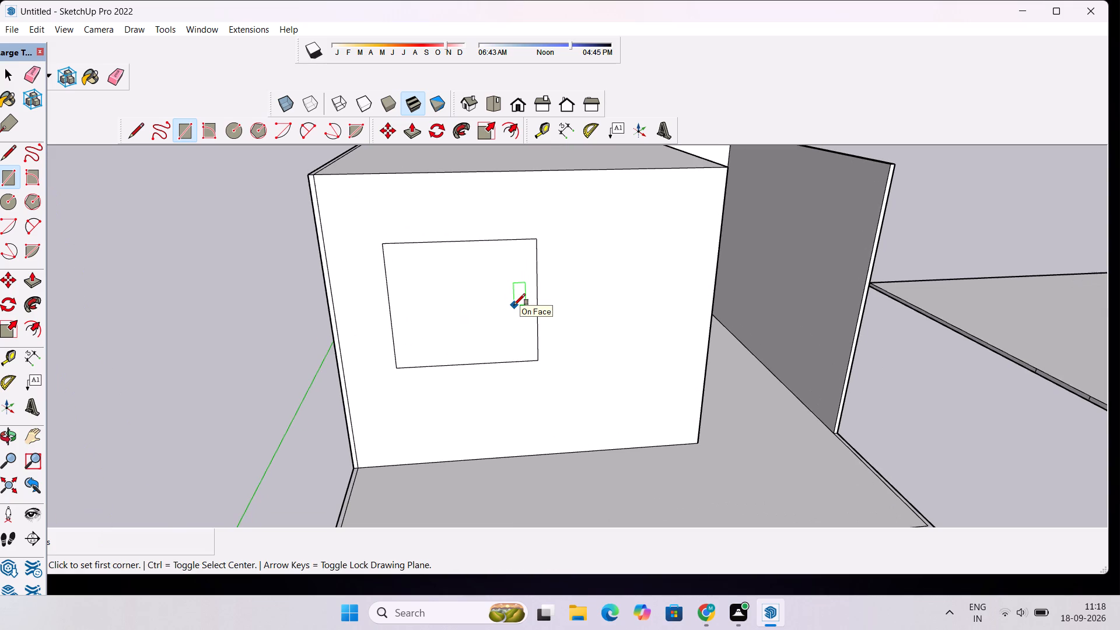
Offset the window rectangle's outline inward by about 9.5" to form a frame border on the front face.
key(o)
drag(546, 351, 517, 310)
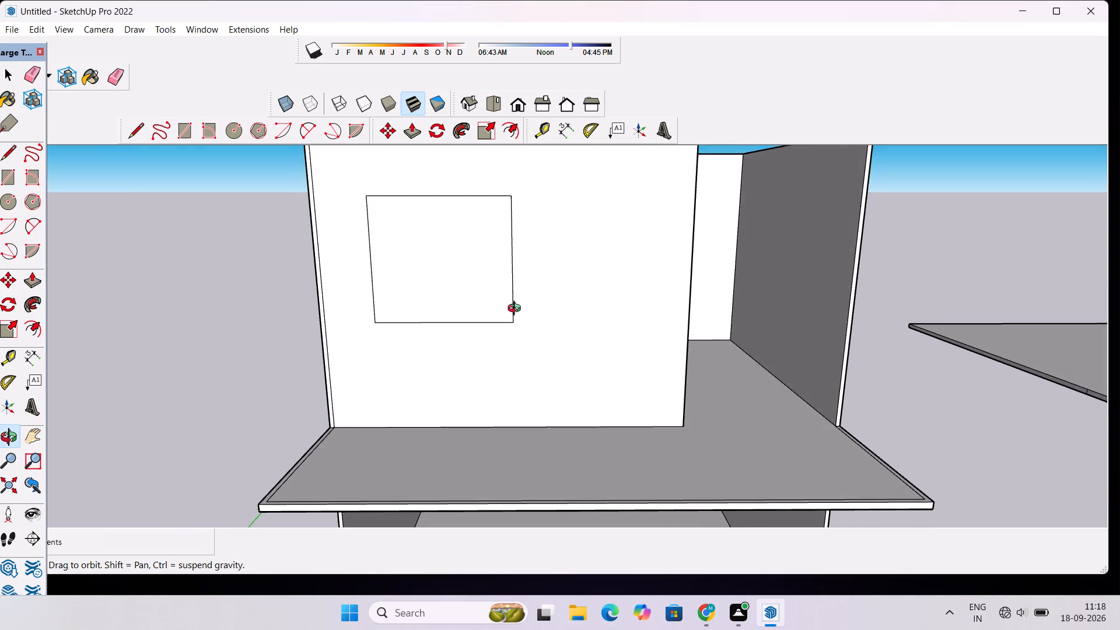
scroll(517, 310, down, 4)
drag(517, 309, 528, 355)
scroll(513, 335, up, 3)
shift+drag(501, 293, 500, 324)
scroll(499, 324, down, 3)
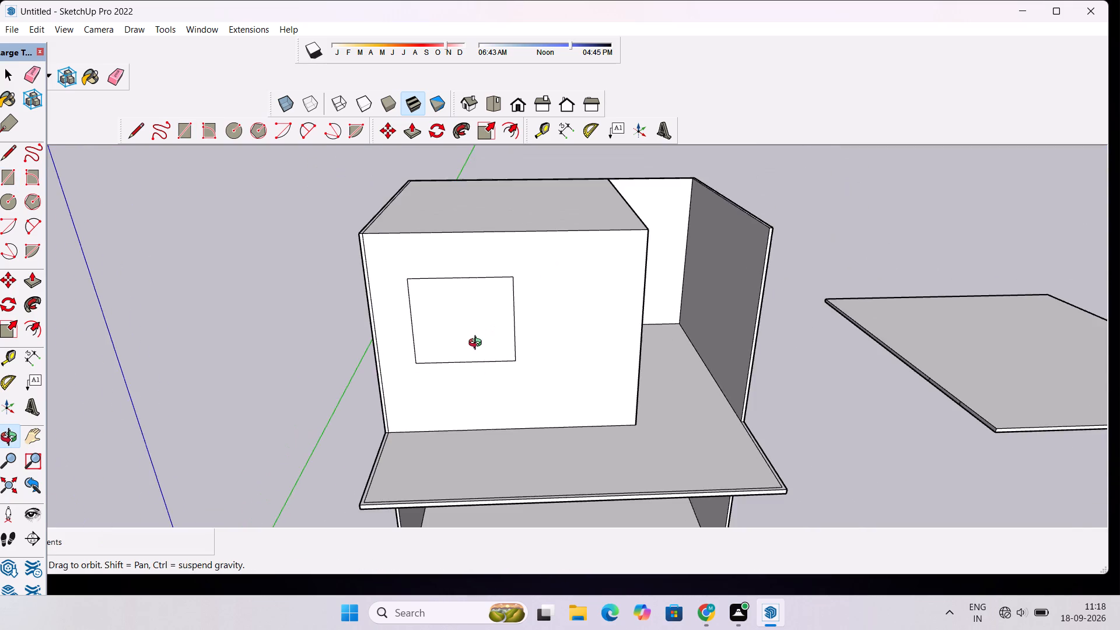
scroll(462, 346, up, 5)
drag(462, 349, 472, 359)
scroll(472, 361, up, 4)
text(of)
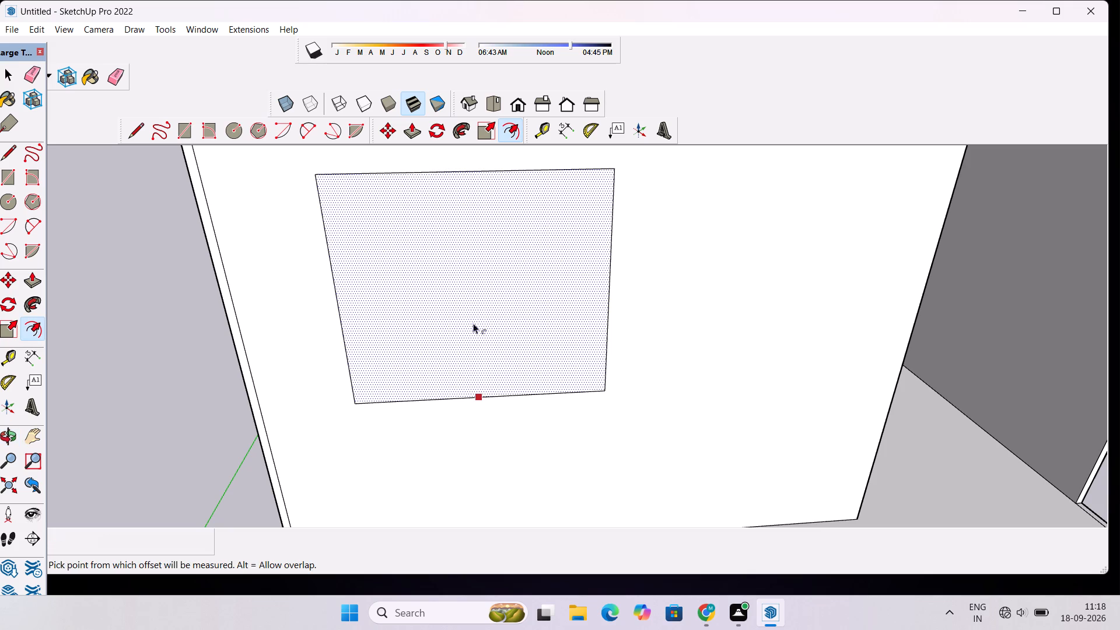
click(454, 178)
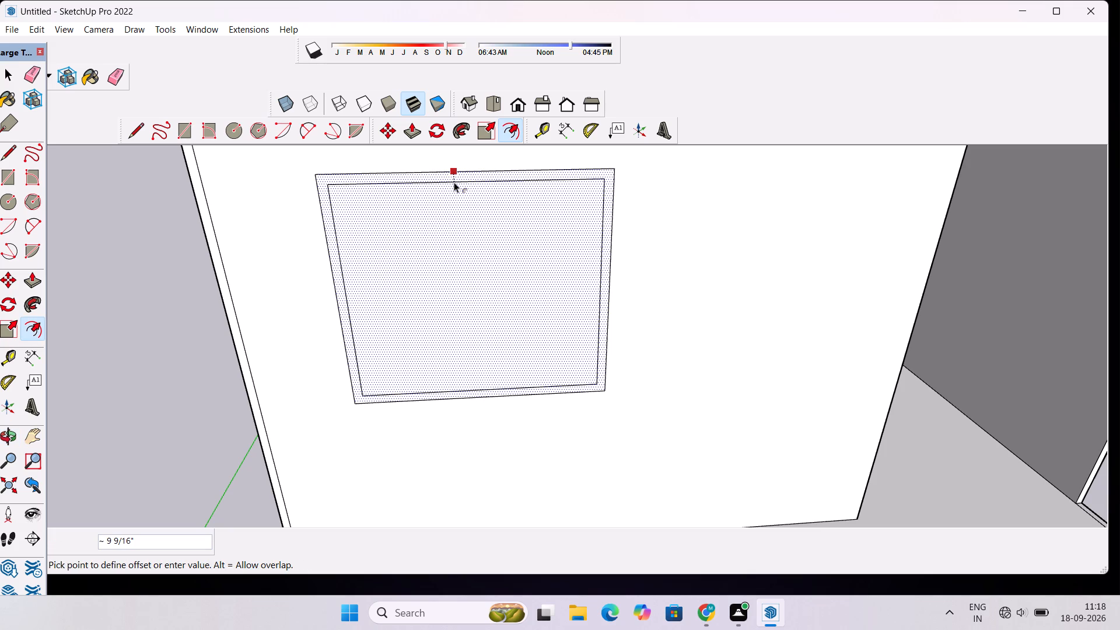
scroll(454, 182, up, 2)
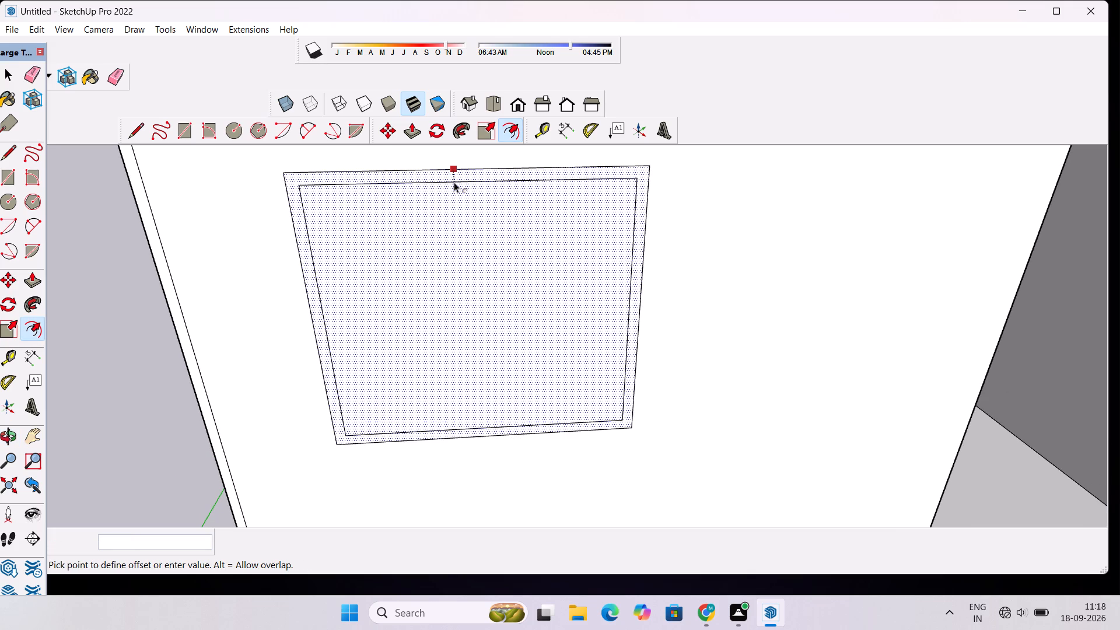
click(454, 182)
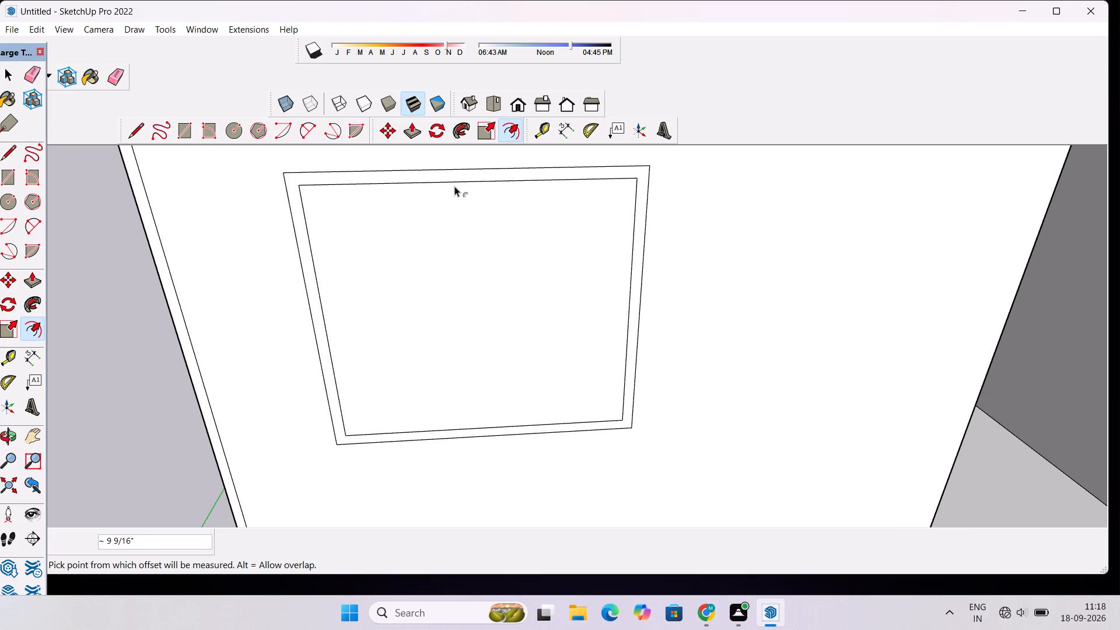
Draw a vertical line across the inner window rectangle, from the midpoint of its bottom edge to its top edge.
key(l)
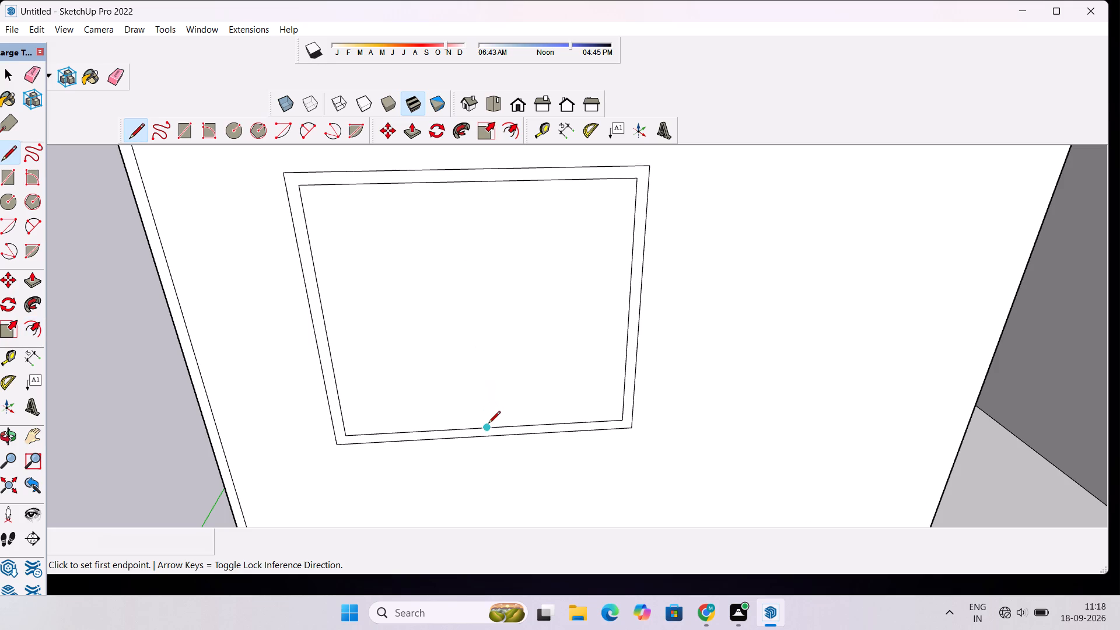
click(488, 428)
click(473, 184)
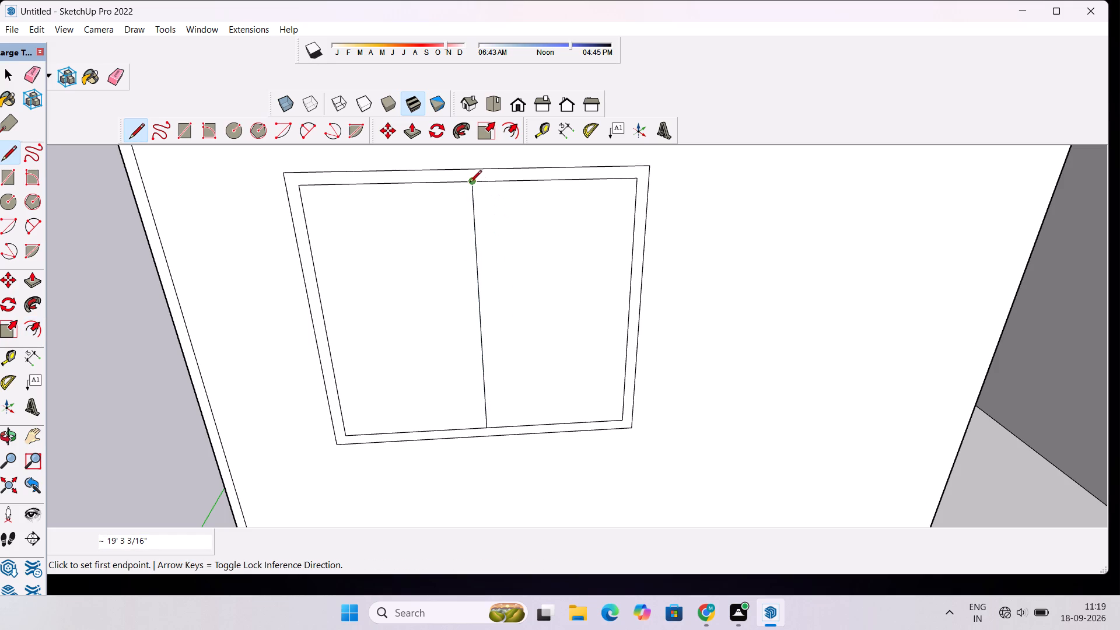
key(space)
scroll(466, 242, left, 1)
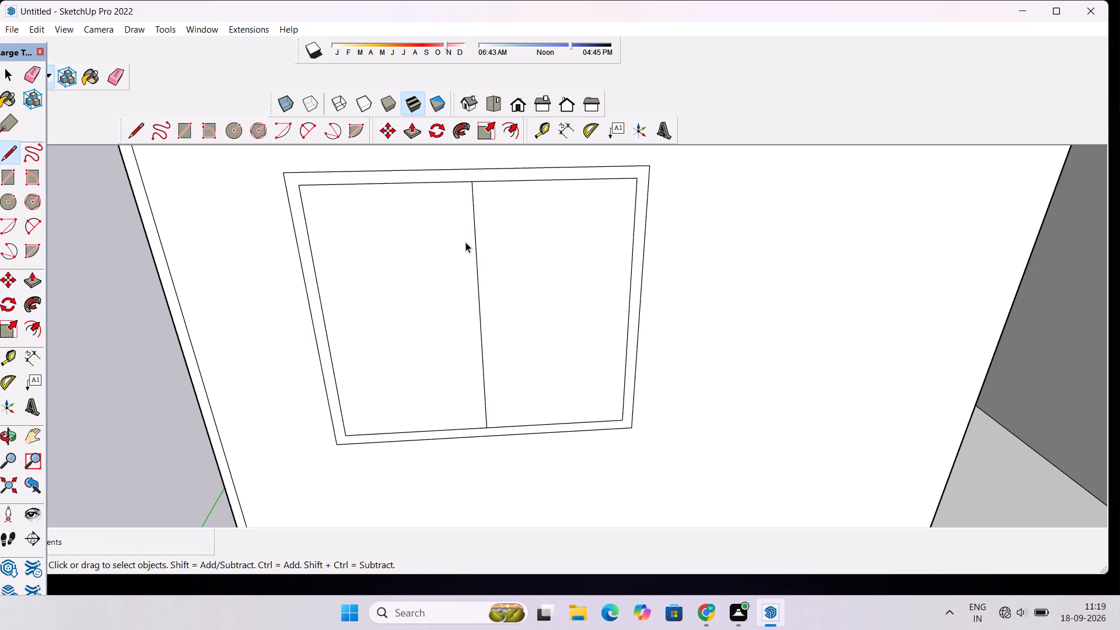
Copy the window's vertical centre line 11" horizontally, away from the origin side, to form the middle mullion.
key(m)
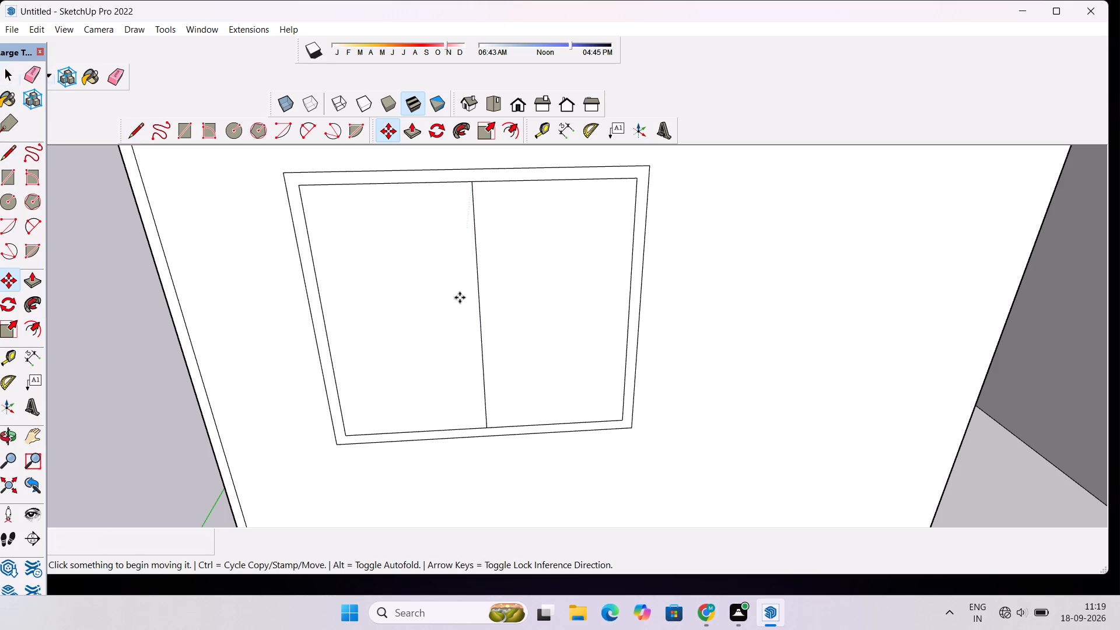
click(481, 296)
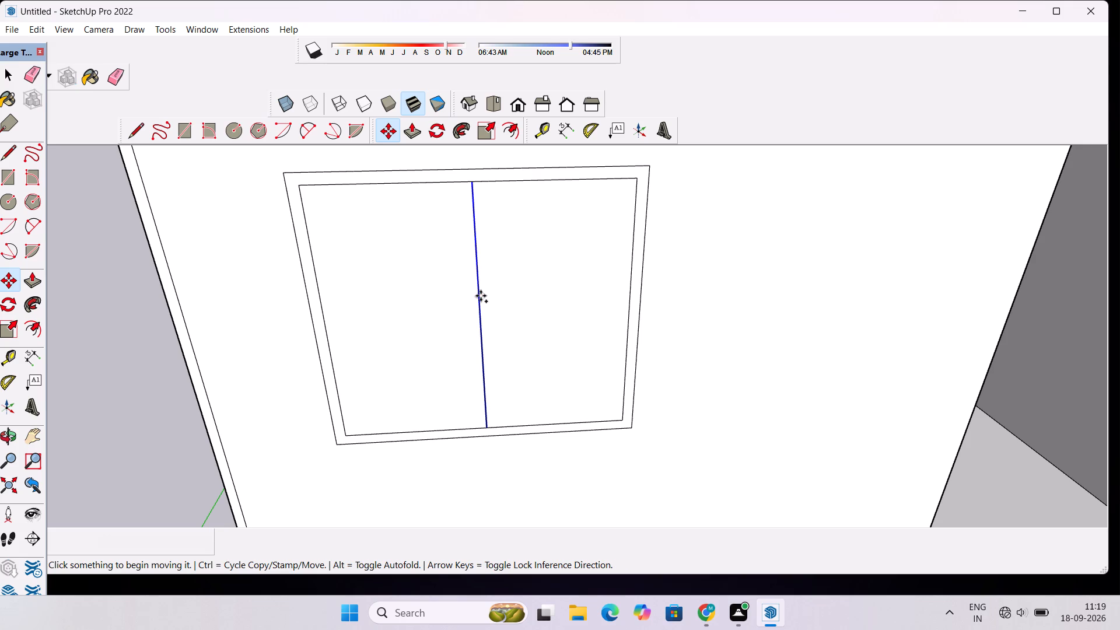
scroll(496, 295, up, 4)
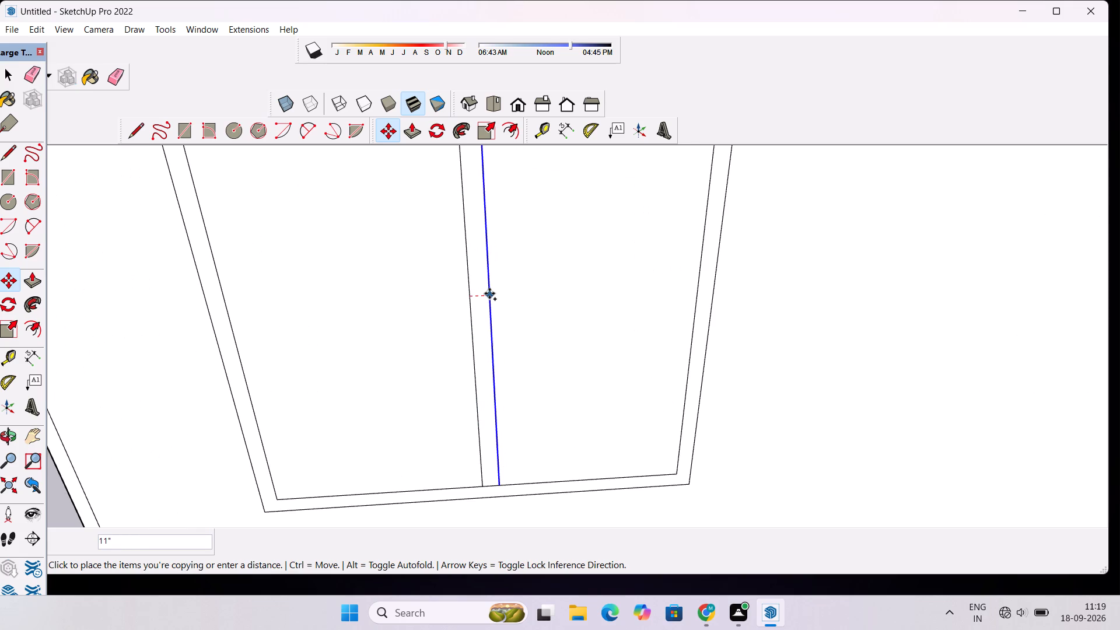
click(489, 293)
key(space)
scroll(481, 295, down, 10)
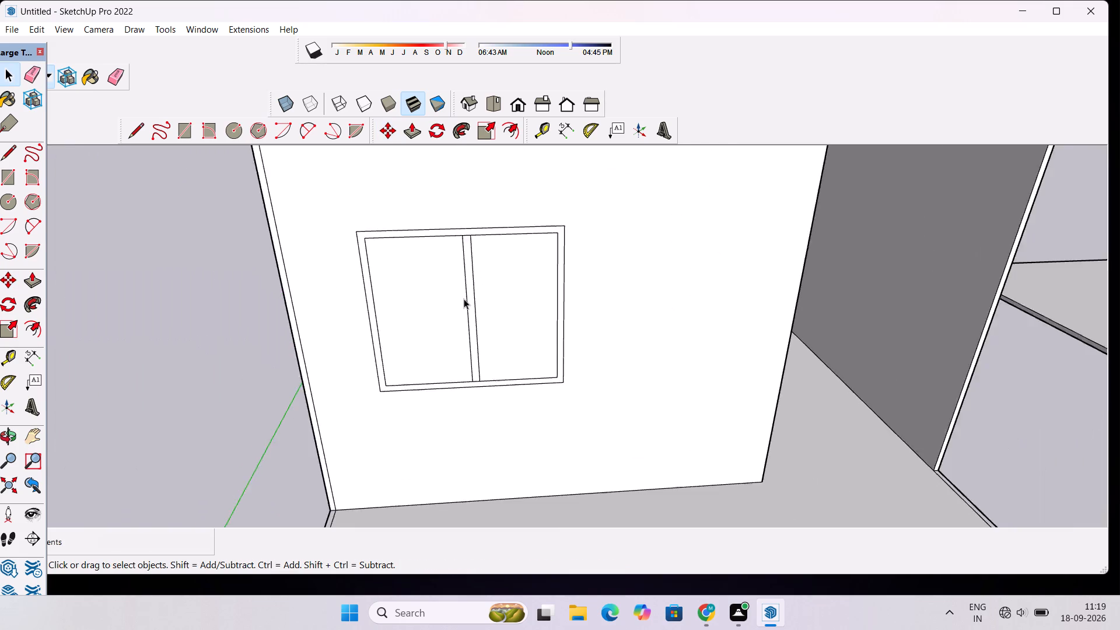
scroll(464, 299, down, 5)
key(o)
scroll(459, 328, down, 5)
drag(470, 355, 439, 321)
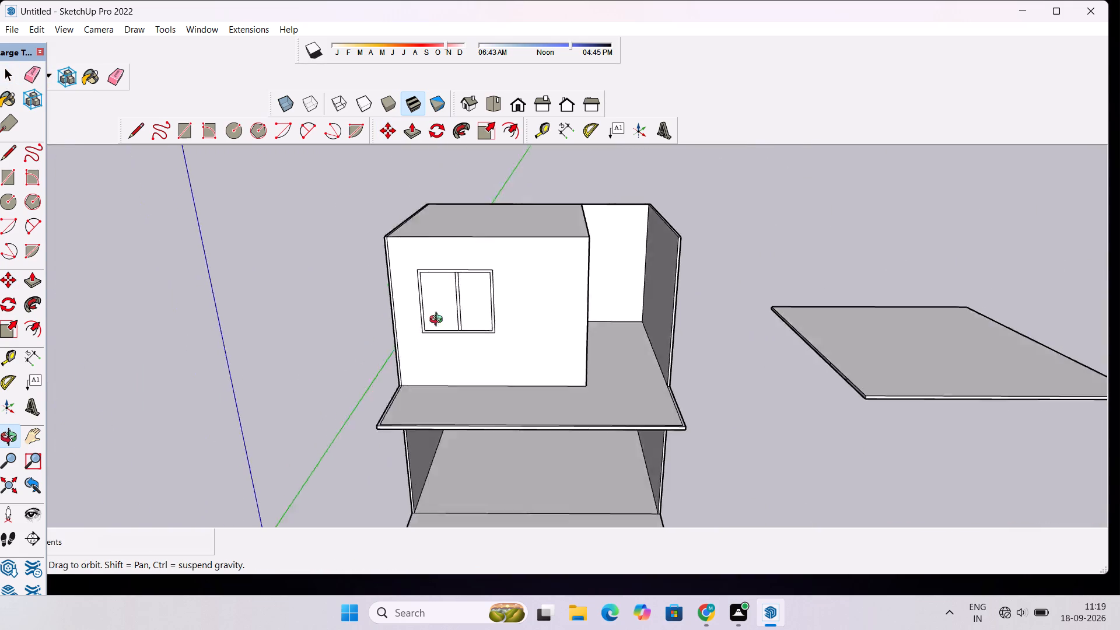
Inspect the upper storey from the windowed front face around to the outer side wall farthest from the origin.
drag(439, 321, 416, 236)
scroll(416, 236, down, 6)
drag(435, 263, 477, 348)
scroll(482, 302, up, 4)
shift+drag(482, 302, 509, 301)
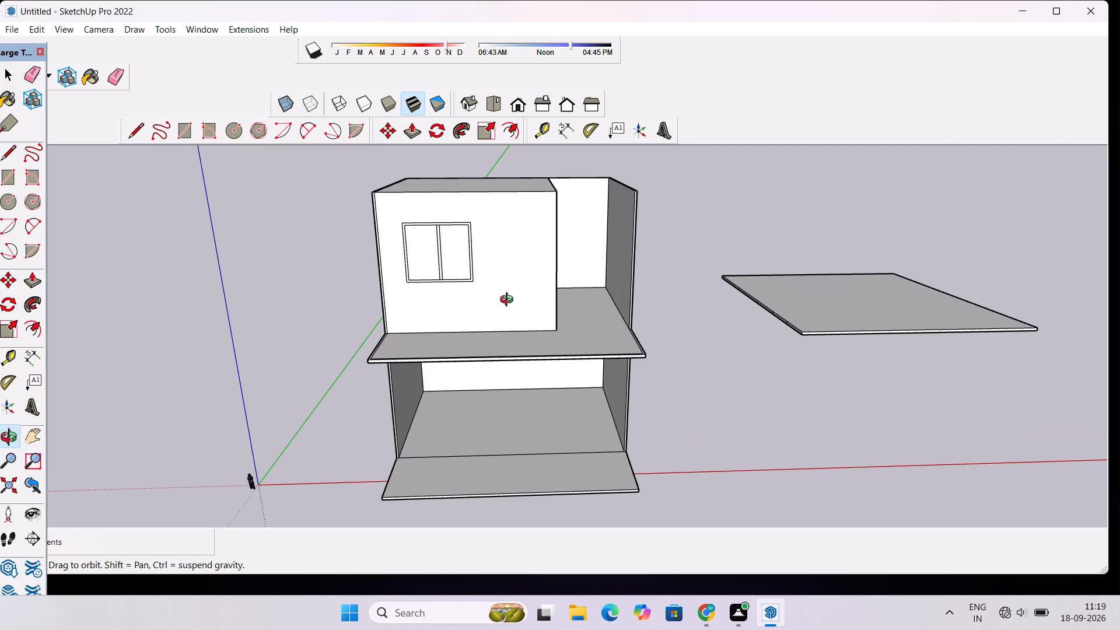
scroll(512, 299, down, 3)
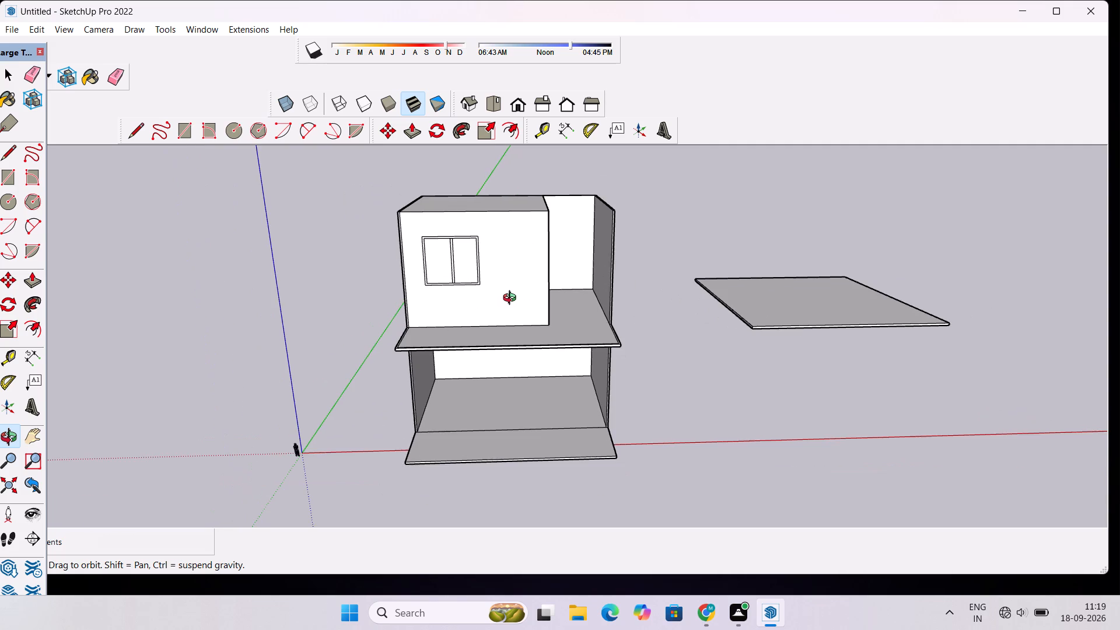
drag(618, 324, 550, 327)
scroll(547, 276, up, 5)
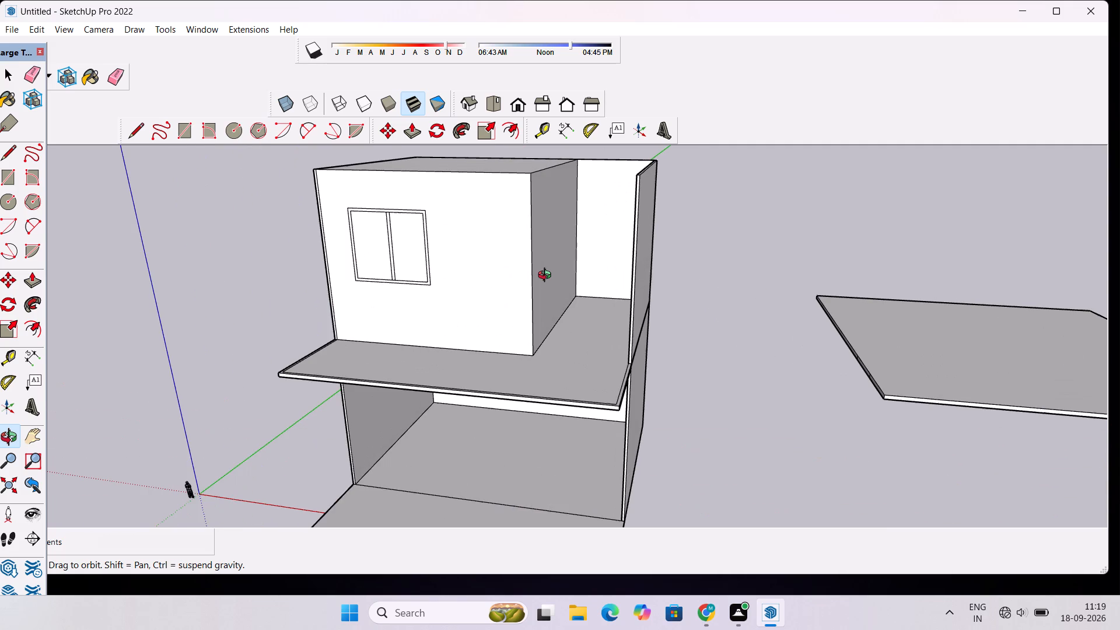
scroll(547, 276, up, 7)
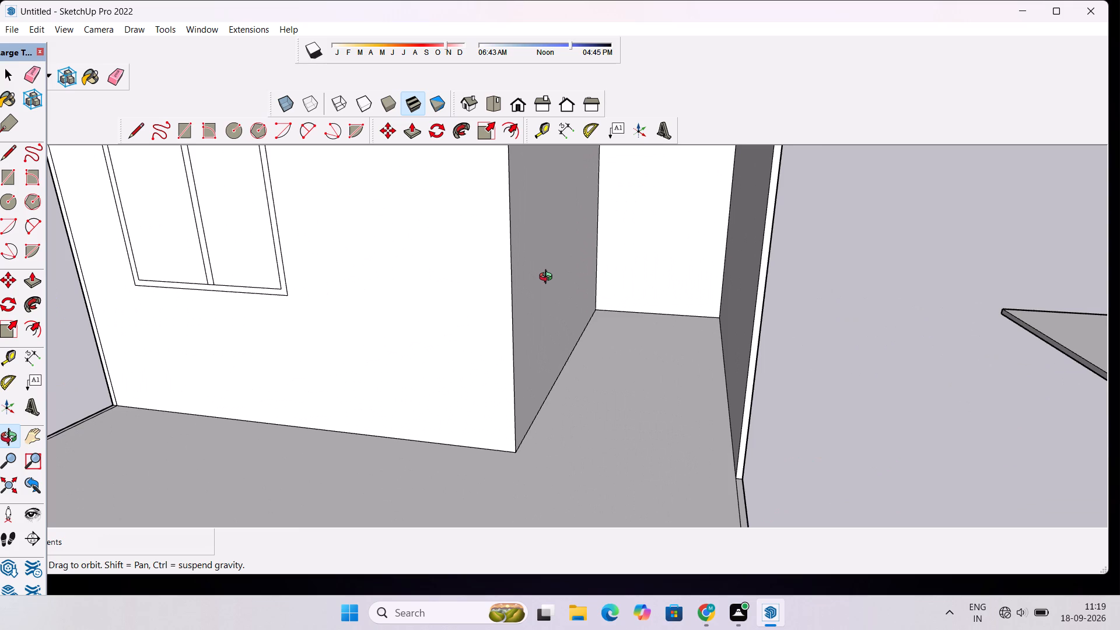
scroll(549, 279, up, 1)
scroll(540, 330, down, 4)
drag(525, 332, 556, 288)
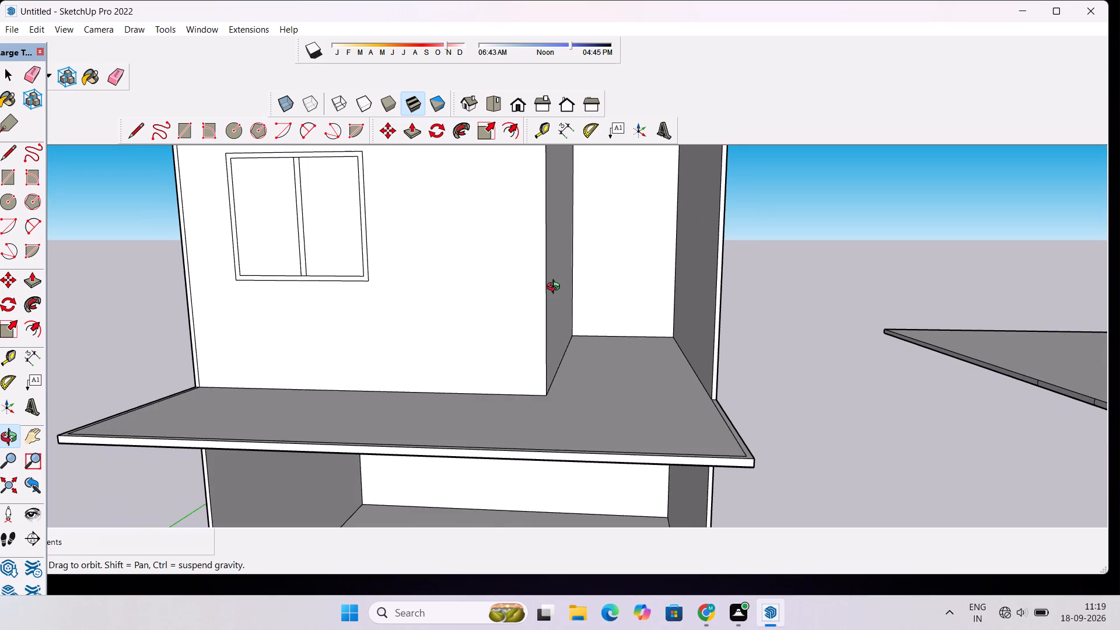
shift+drag(557, 288, 561, 318)
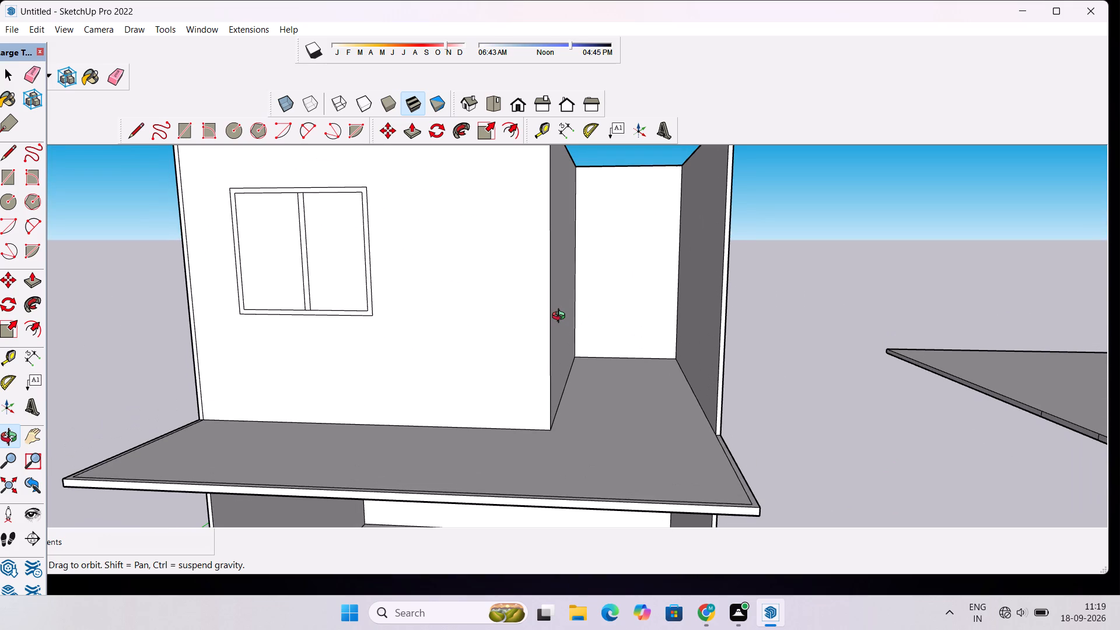
scroll(561, 317, down, 2)
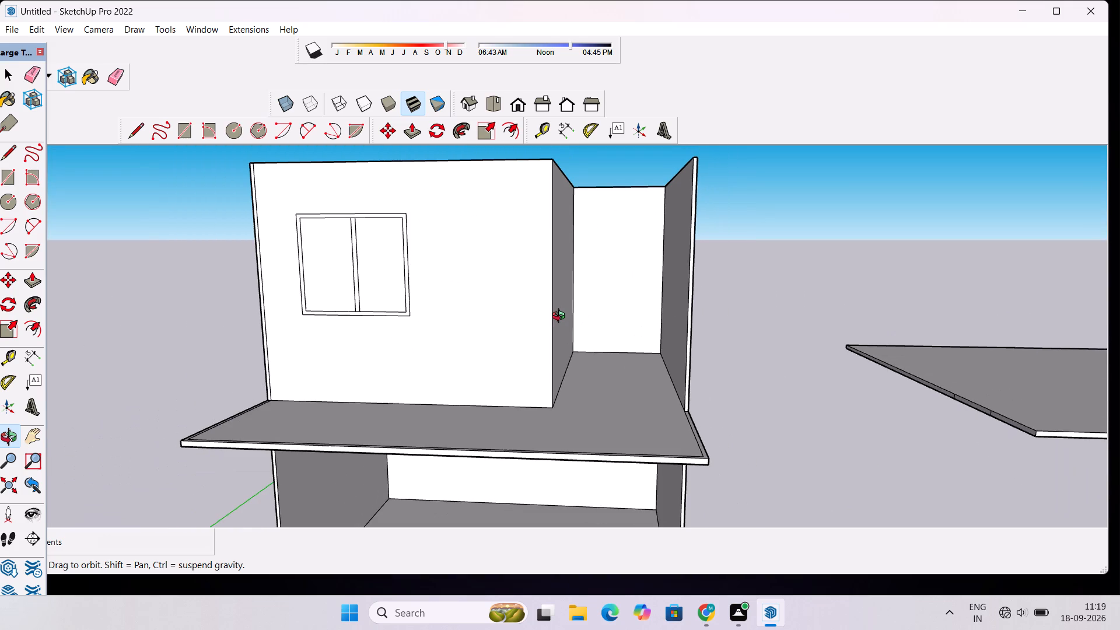
scroll(561, 317, down, 2)
drag(700, 283, 395, 297)
drag(443, 321, 757, 467)
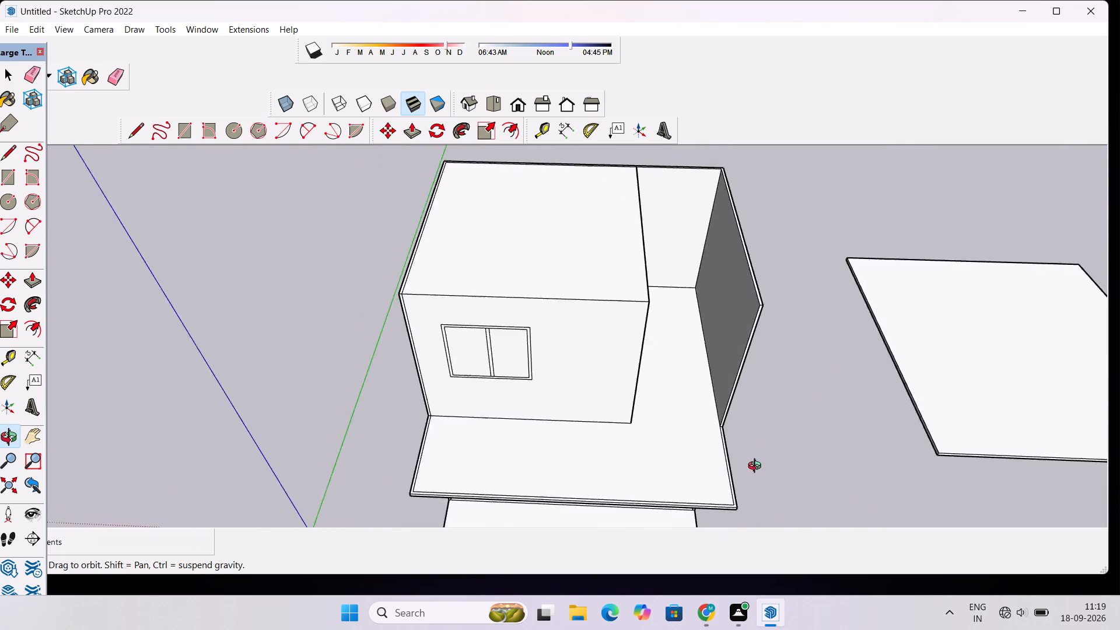
drag(757, 467, 774, 519)
scroll(694, 317, up, 4)
shift+drag(685, 320, 706, 334)
scroll(712, 334, down, 3)
drag(811, 334, 482, 270)
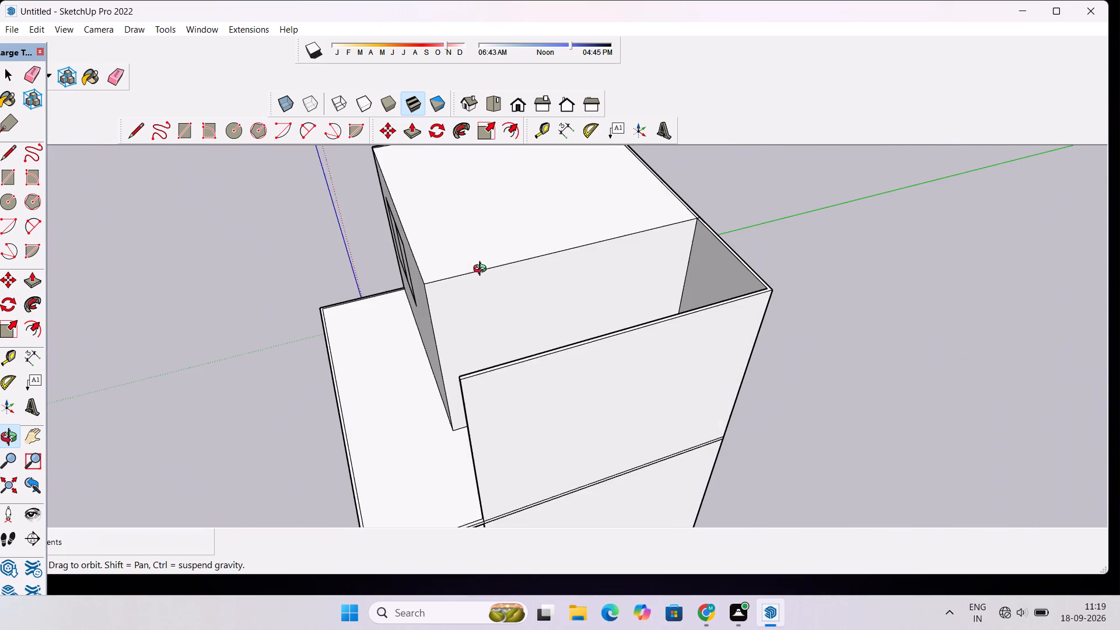
scroll(482, 270, down, 5)
drag(571, 405, 498, 317)
drag(487, 314, 492, 327)
scroll(492, 327, up, 1)
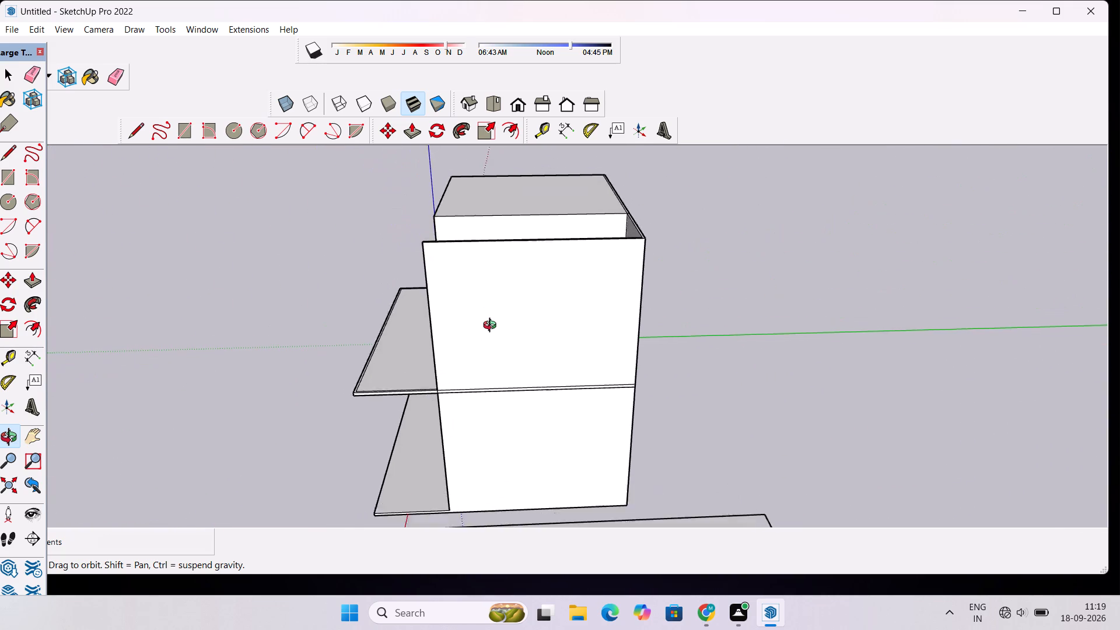
scroll(492, 327, up, 3)
shift+drag(492, 327, 527, 354)
scroll(530, 351, down, 3)
drag(575, 358, 543, 365)
scroll(542, 358, down, 4)
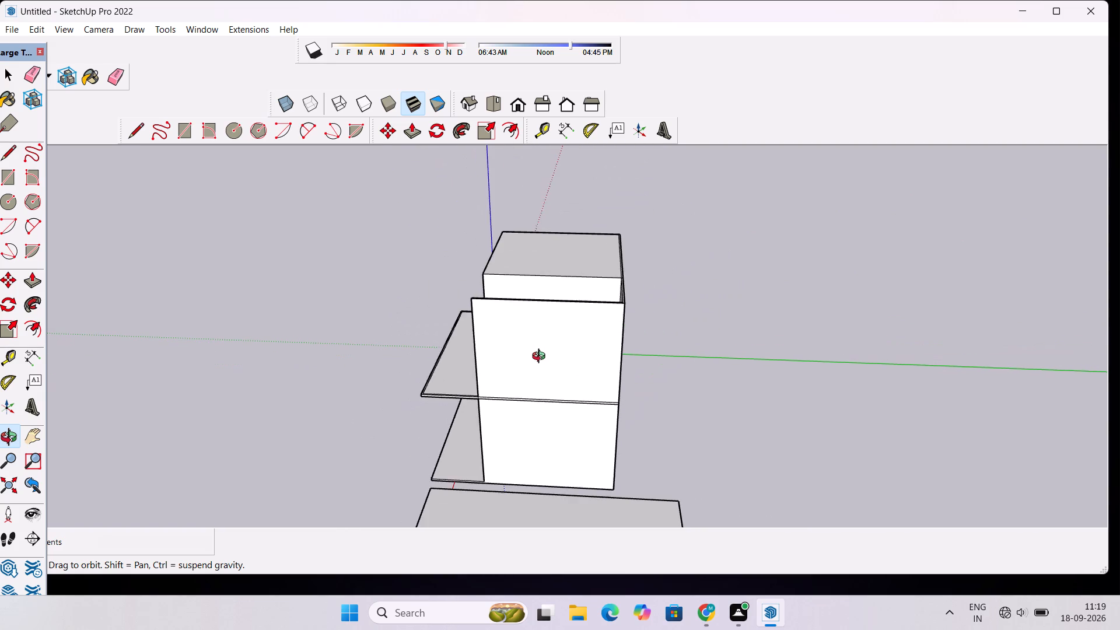
Place guides crossing on the upper storey's outer side wall, one horizontal 25' above its bottom edge and one vertical through that edge's midpoint.
scroll(541, 358, up, 7)
key(t)
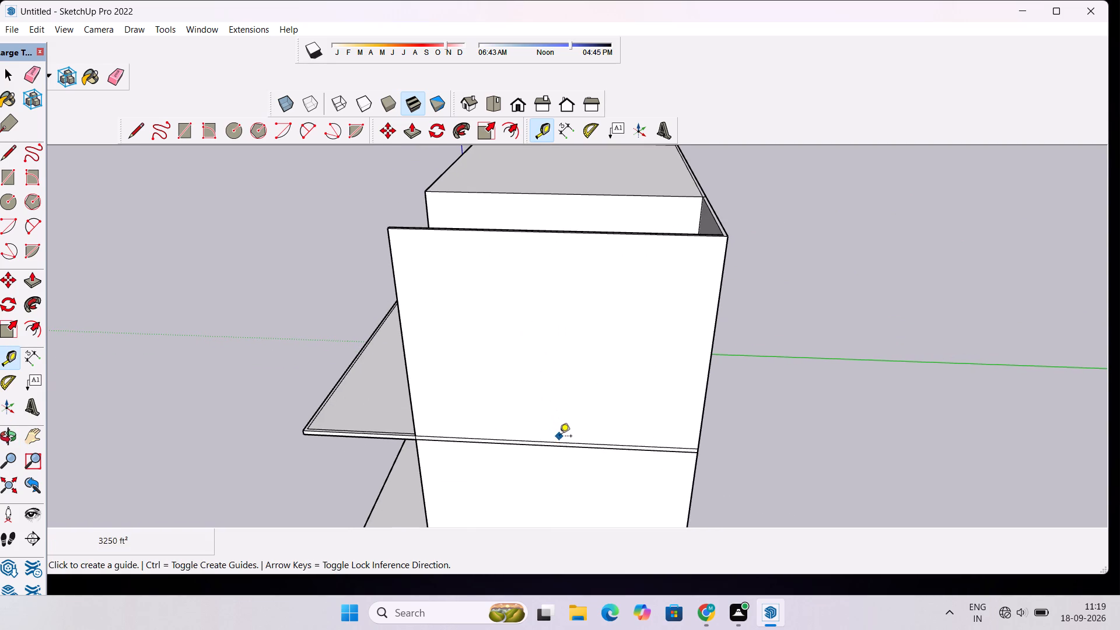
click(556, 443)
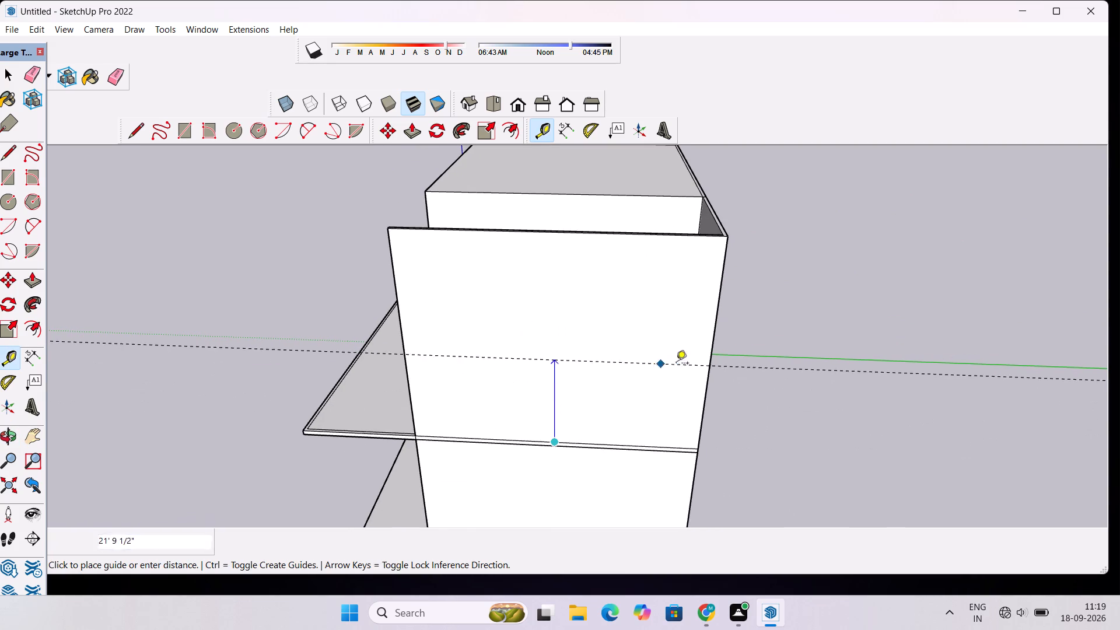
click(715, 348)
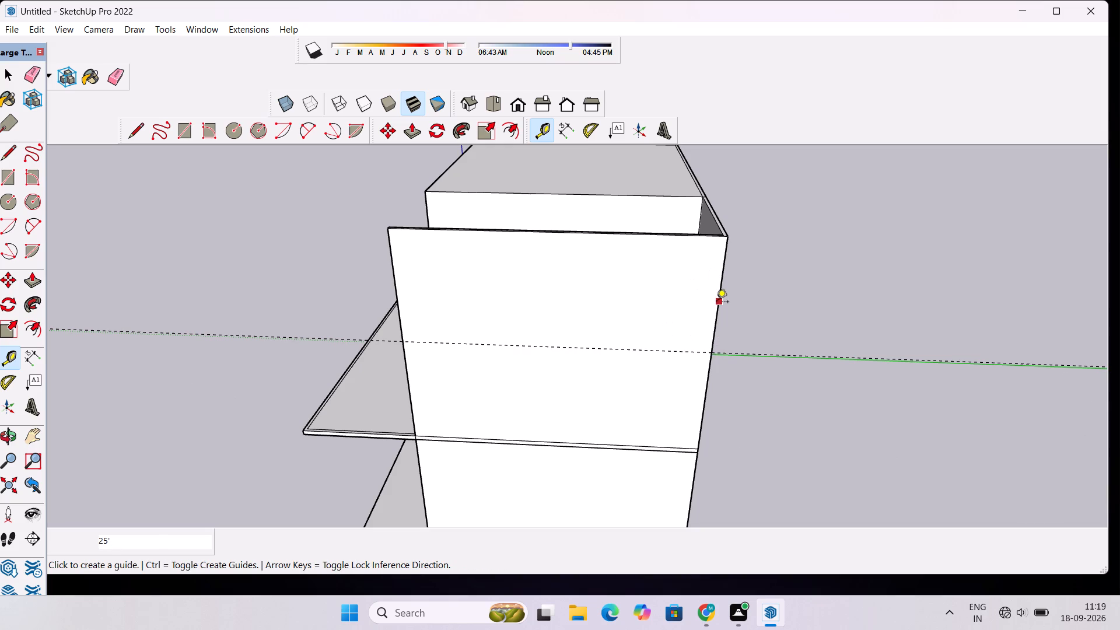
click(716, 303)
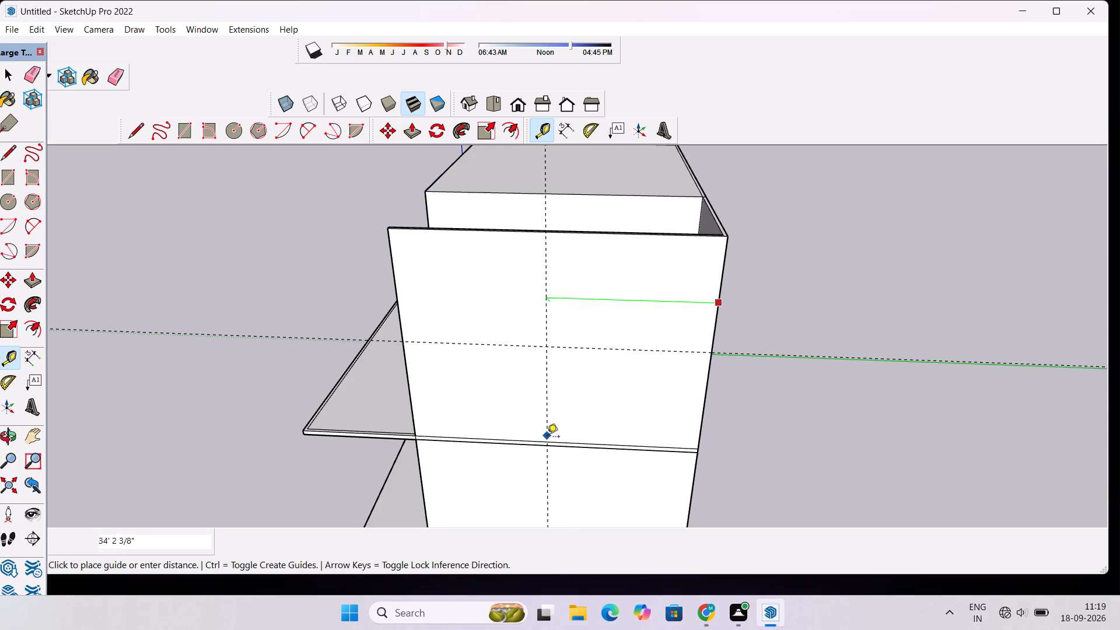
click(548, 442)
key(space)
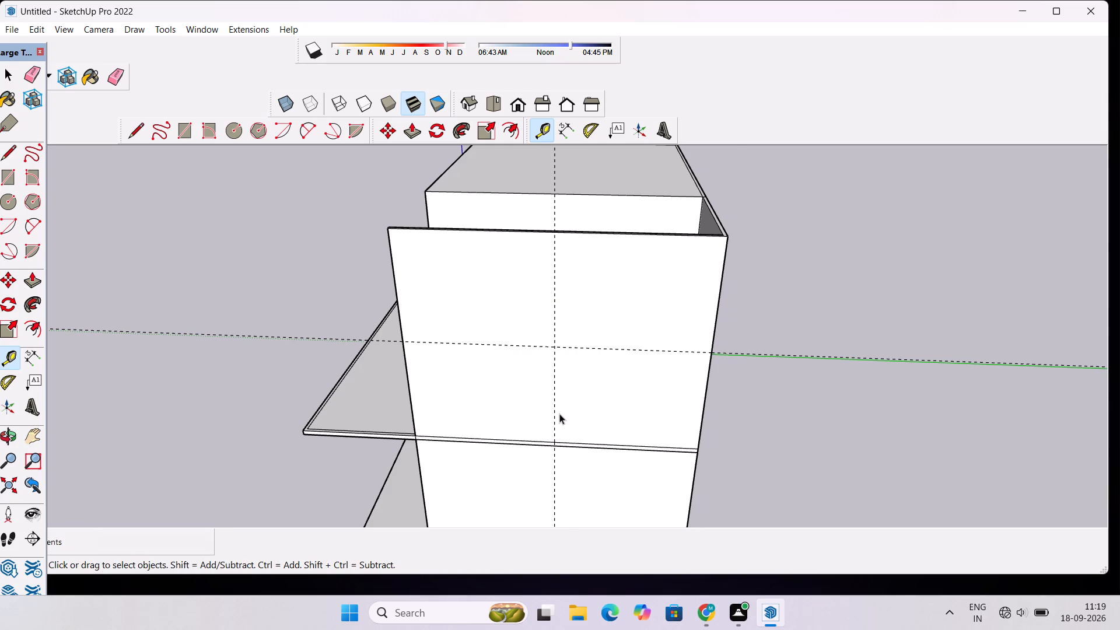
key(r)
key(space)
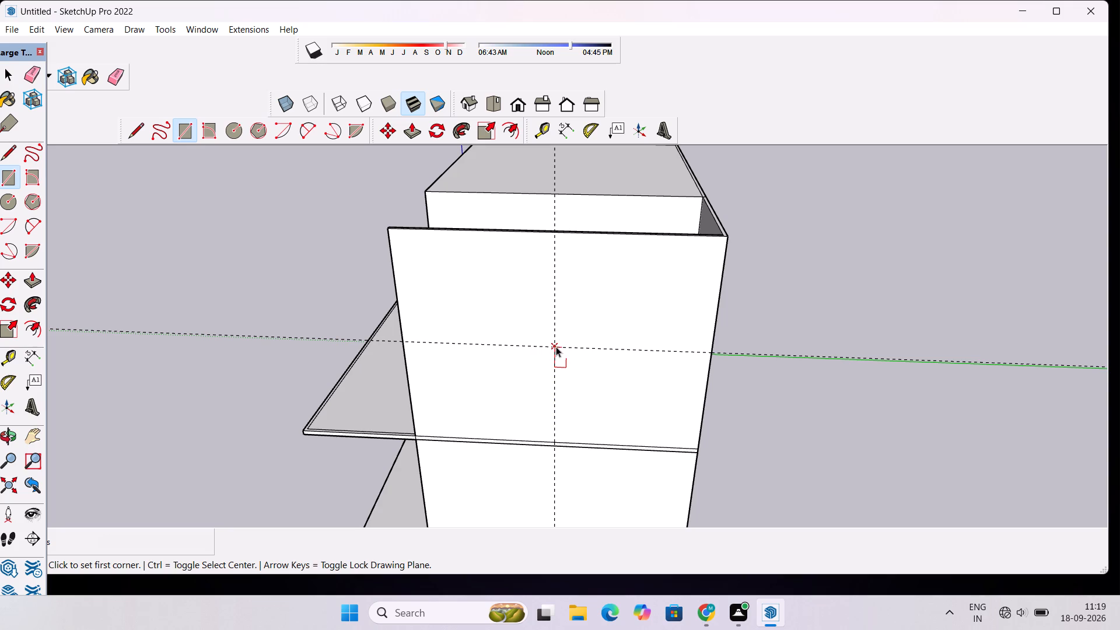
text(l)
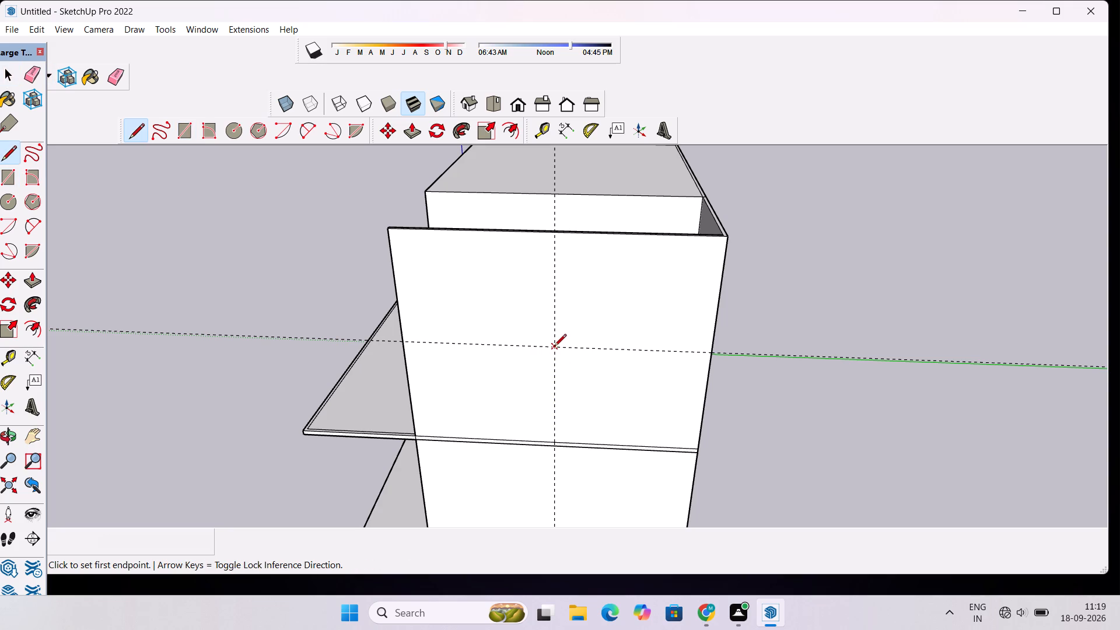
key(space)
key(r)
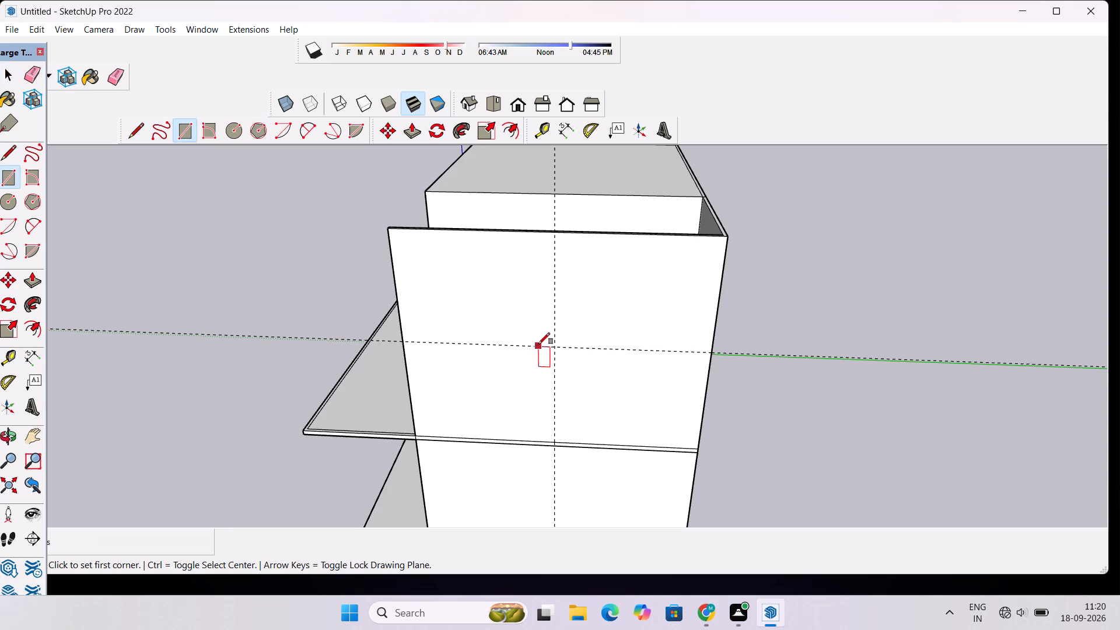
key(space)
Examine the building from all sides, including the front window, side walls, open roof area and the detached slab.
key(o)
drag(432, 348, 666, 337)
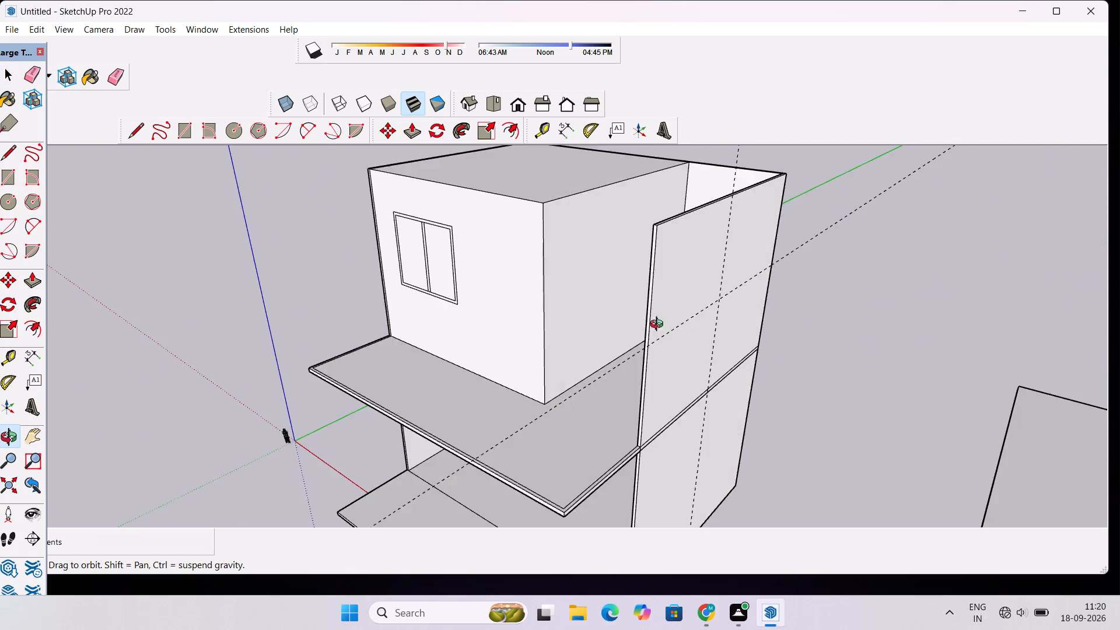
scroll(647, 321, down, 6)
drag(474, 323, 708, 409)
scroll(534, 304, up, 7)
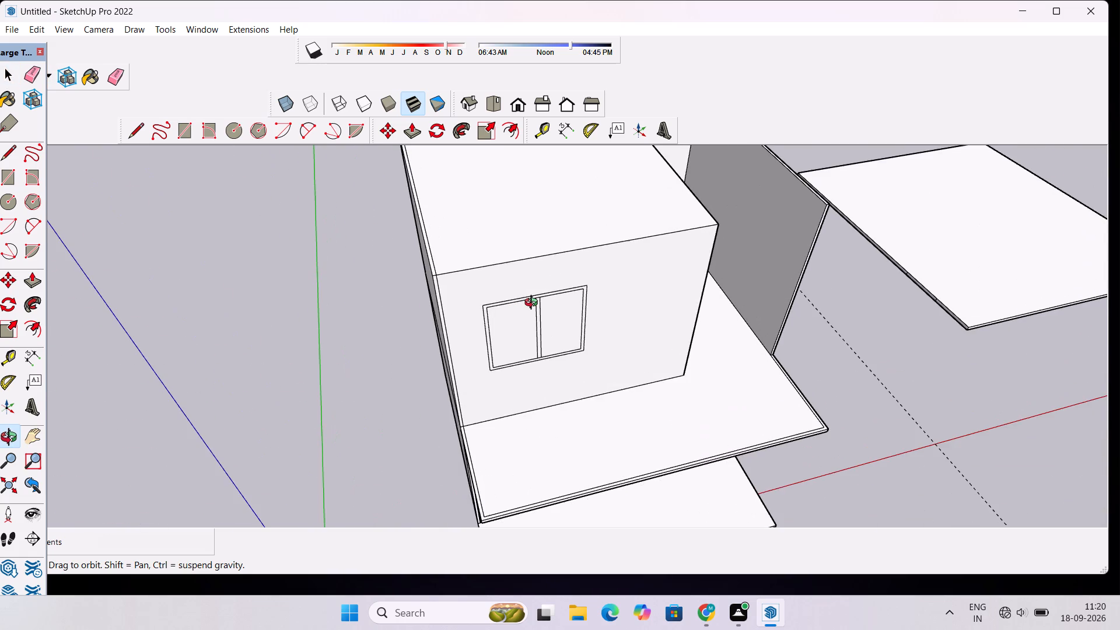
scroll(534, 304, down, 3)
drag(540, 307, 539, 268)
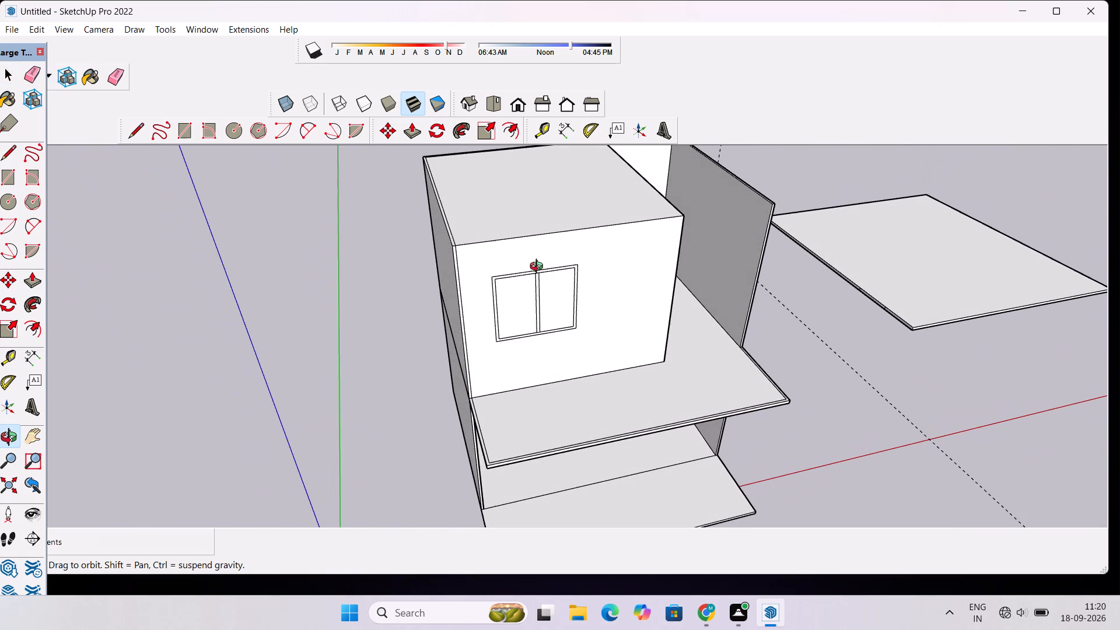
scroll(539, 268, down, 2)
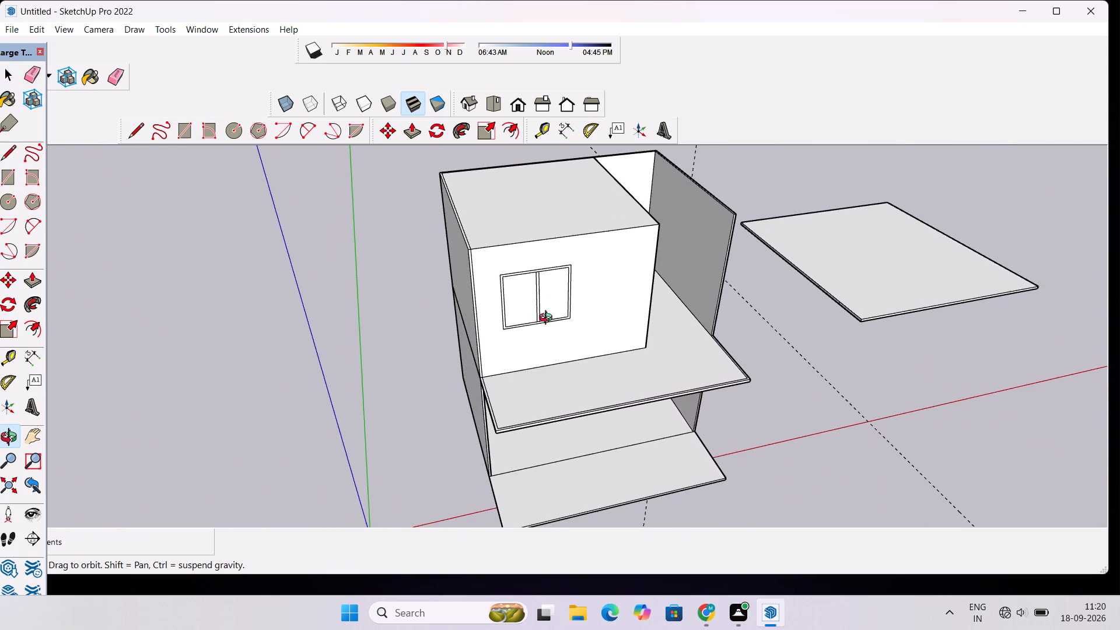
drag(548, 339, 520, 277)
scroll(520, 276, down, 6)
shift+drag(536, 280, 550, 337)
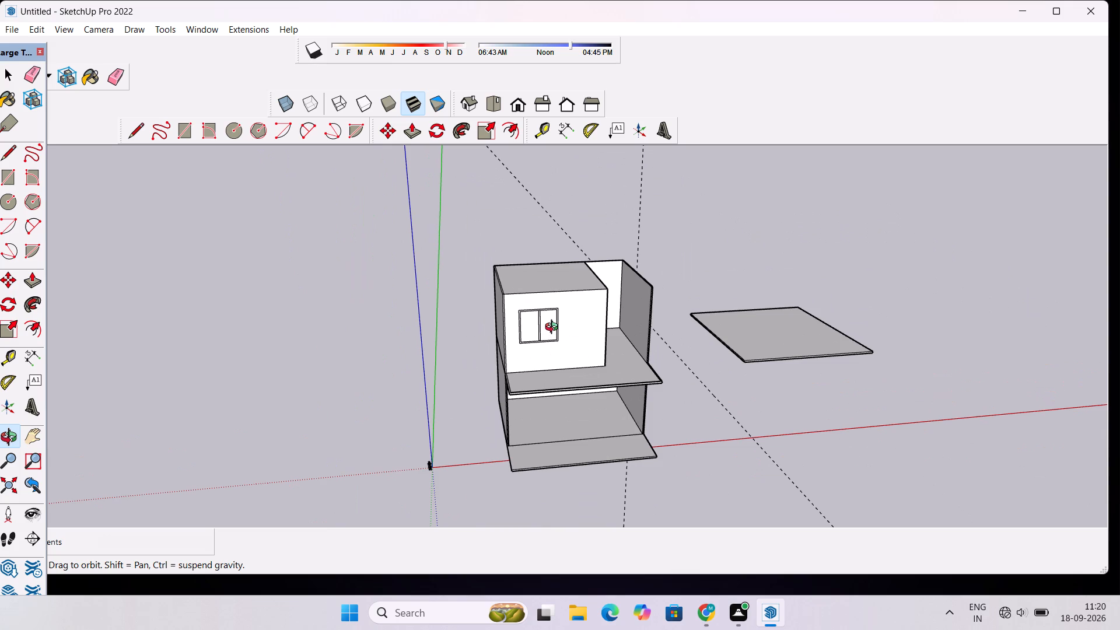
scroll(561, 316, down, 4)
drag(608, 331, 601, 416)
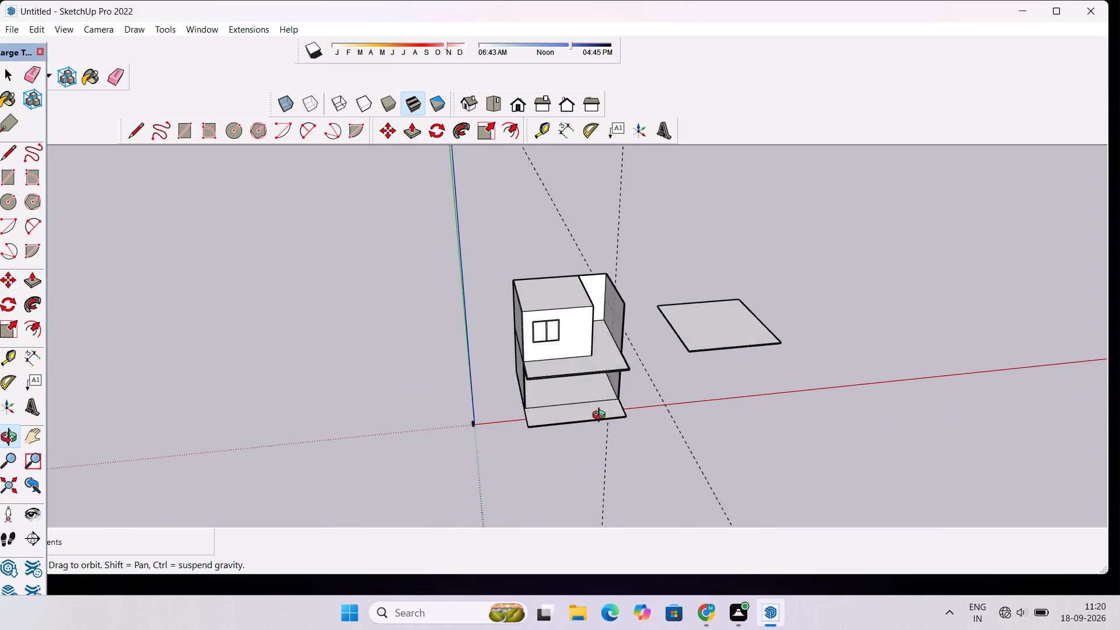
drag(601, 416, 598, 441)
scroll(606, 314, up, 12)
shift+drag(606, 302, 567, 346)
scroll(564, 342, down, 5)
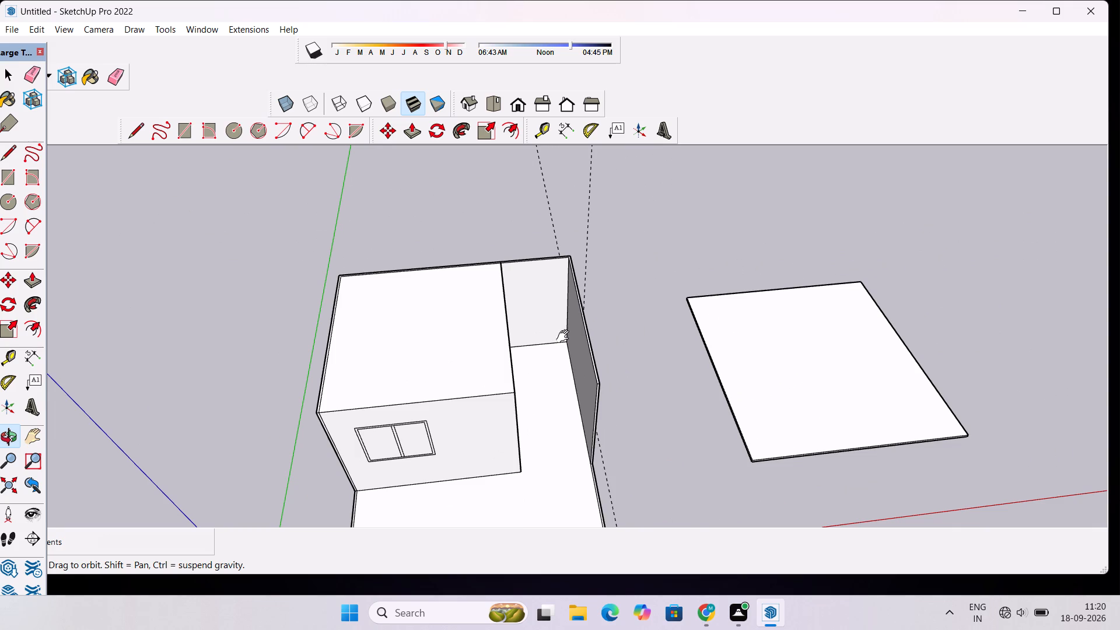
shift+drag(565, 337, 537, 310)
scroll(533, 304, down, 5)
drag(497, 338, 625, 326)
scroll(626, 322, down, 5)
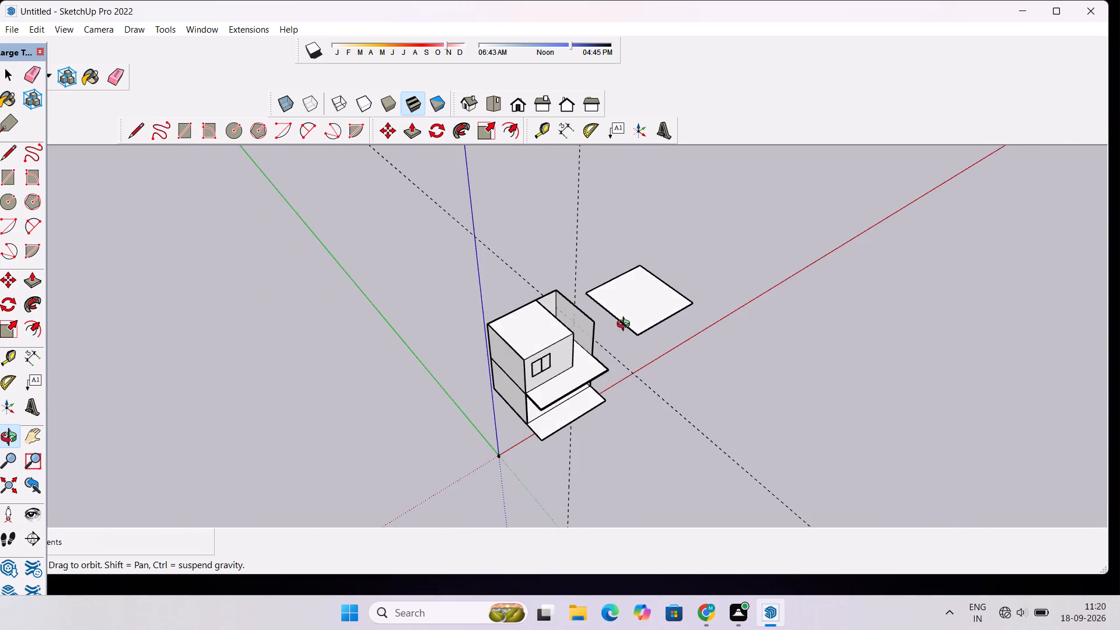
drag(552, 359, 897, 268)
scroll(625, 320, up, 10)
drag(622, 319, 583, 370)
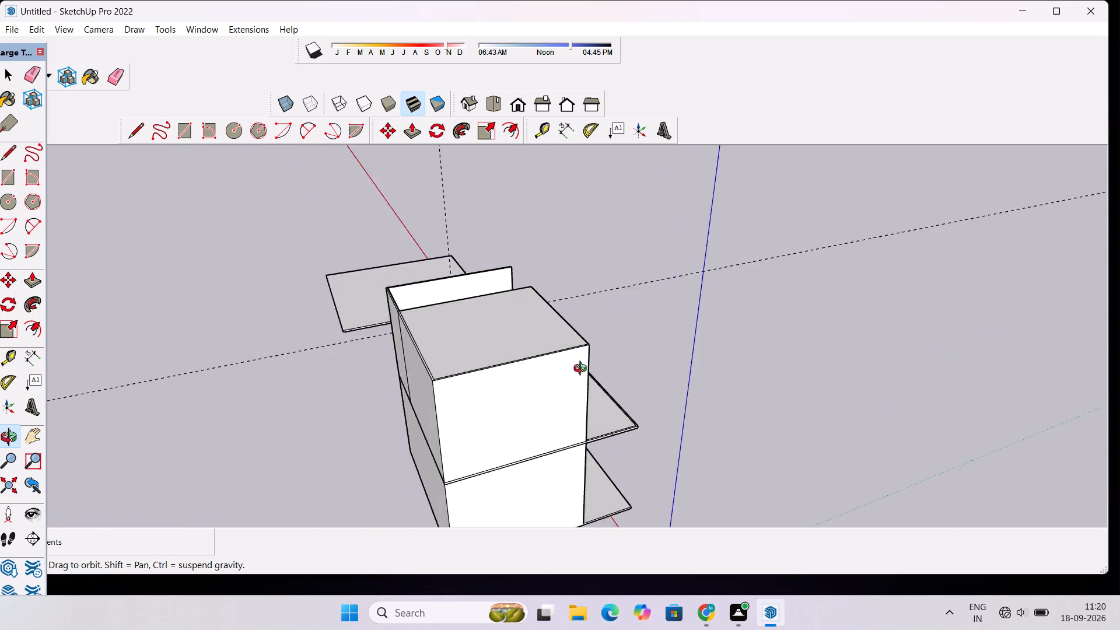
drag(583, 370, 442, 395)
scroll(459, 339, up, 3)
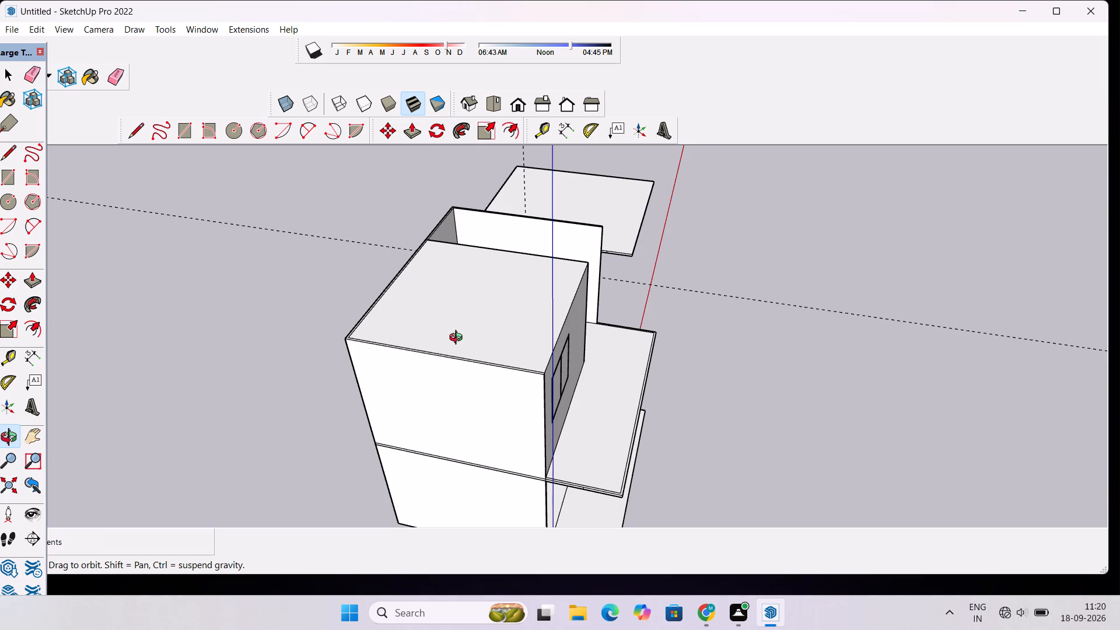
scroll(473, 348, down, 1)
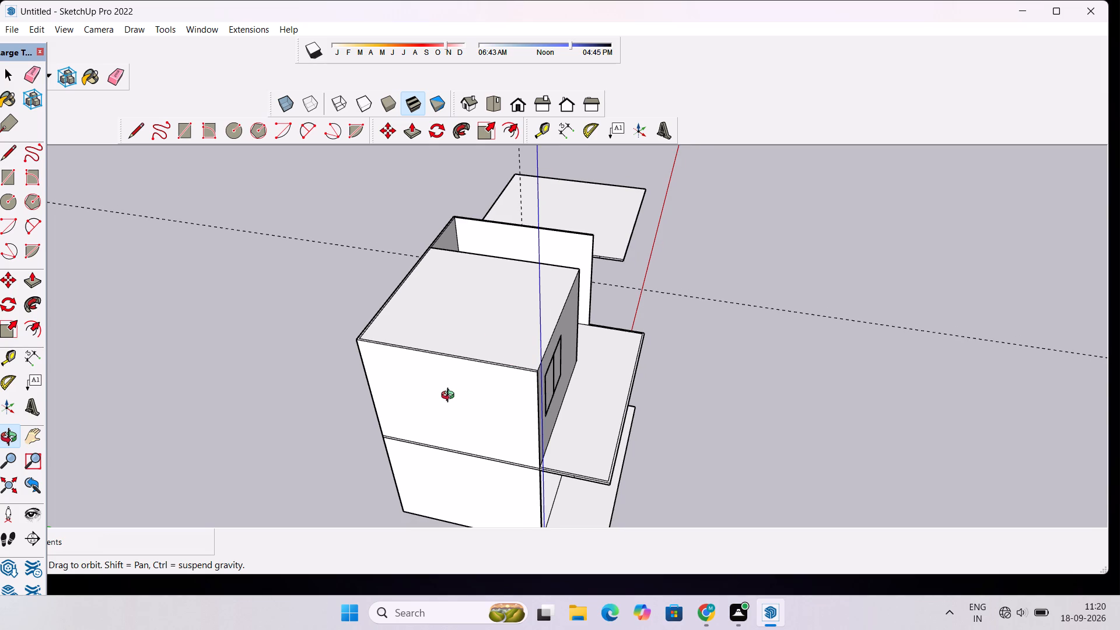
scroll(487, 336, up, 3)
scroll(511, 332, down, 3)
shift+drag(533, 321, 522, 339)
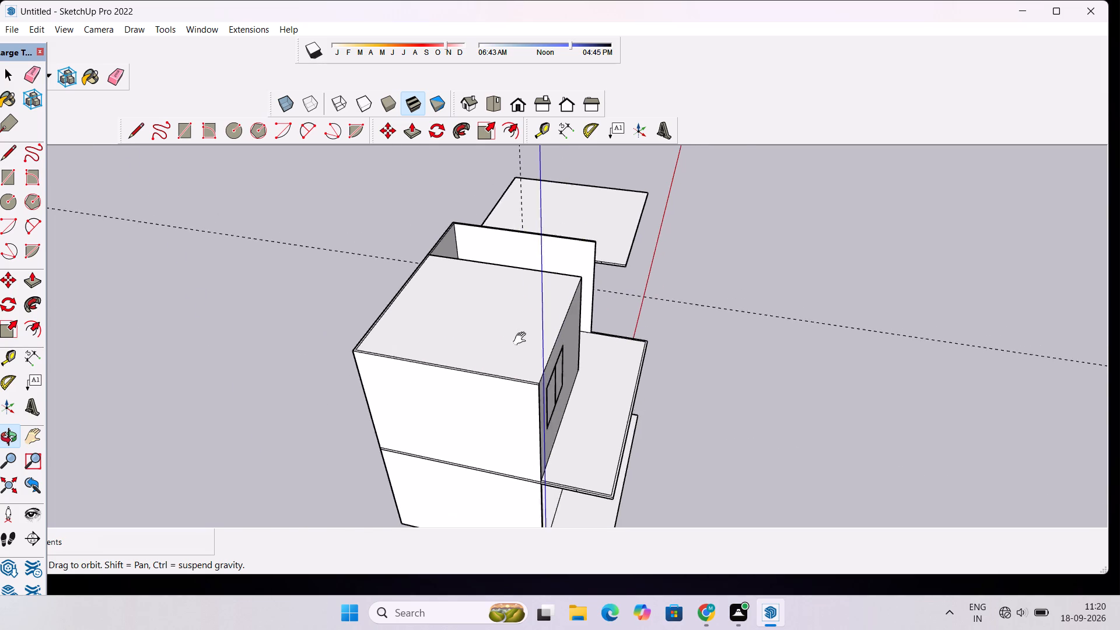
shift+drag(522, 339, 405, 475)
scroll(435, 394, up, 3)
scroll(467, 340, up, 4)
drag(531, 318, 502, 351)
scroll(496, 352, up, 5)
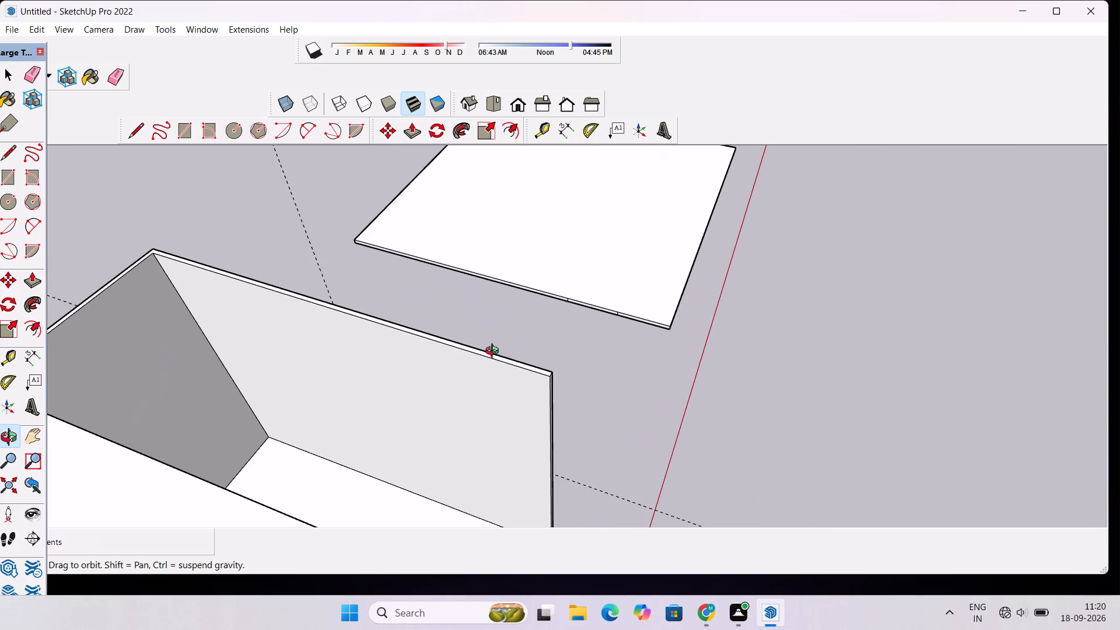
scroll(495, 356, down, 4)
shift+drag(567, 302, 542, 377)
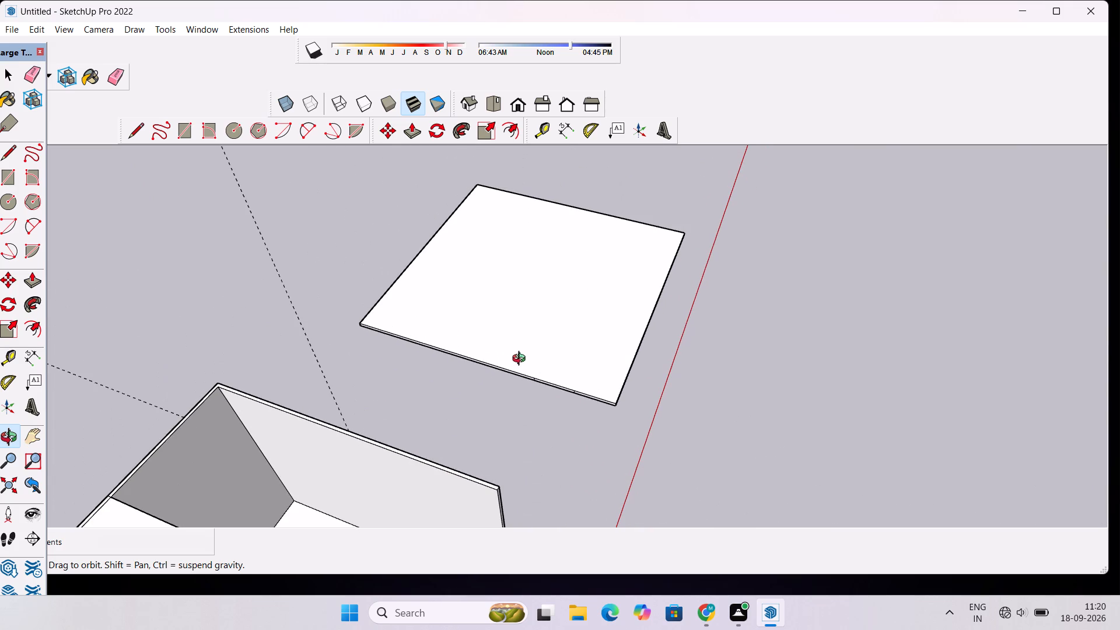
Copy the detached slab onto the upper storey's walls, placing its lower corner on the outer top rear wall corner nearest the origin.
key(space)
scroll(523, 369, down, 5)
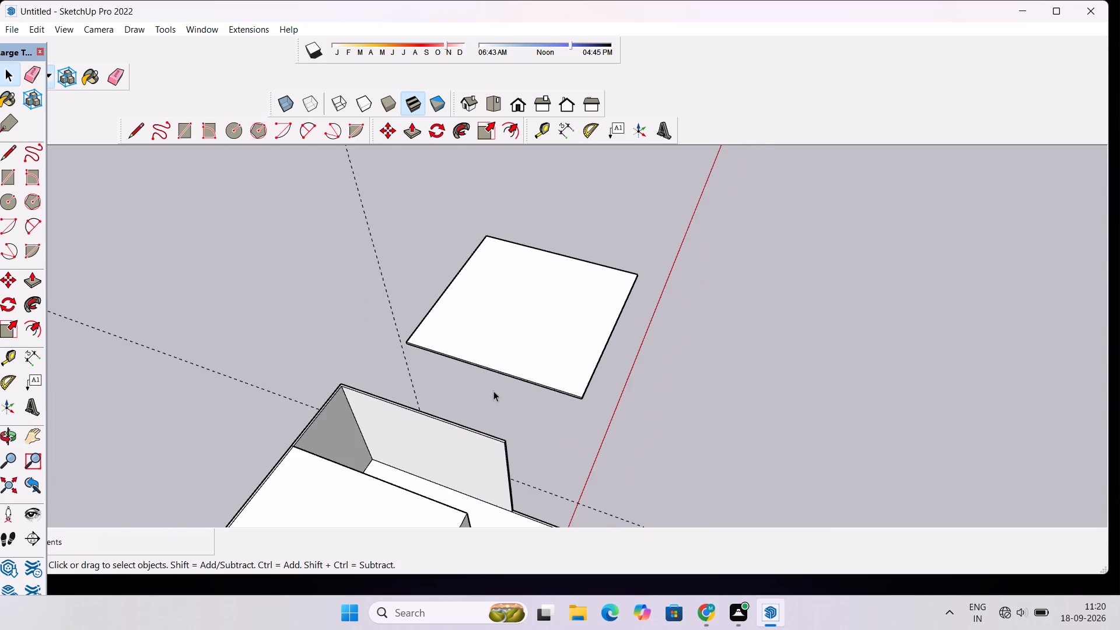
scroll(492, 394, up, 8)
click(587, 328)
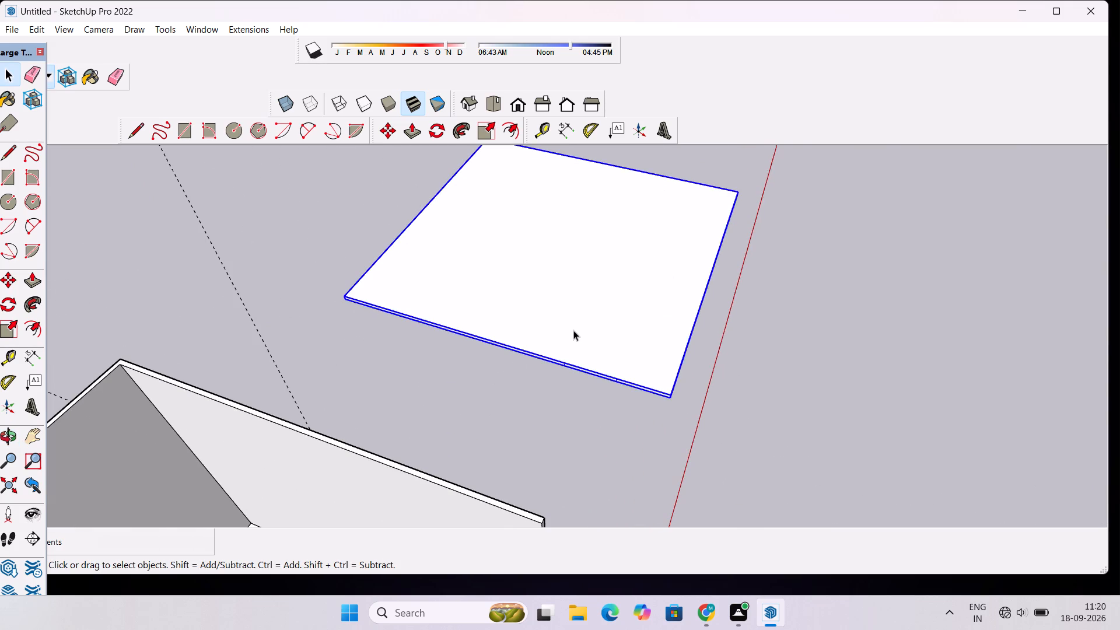
scroll(573, 330, up, 4)
key(m)
scroll(147, 267, up, 6)
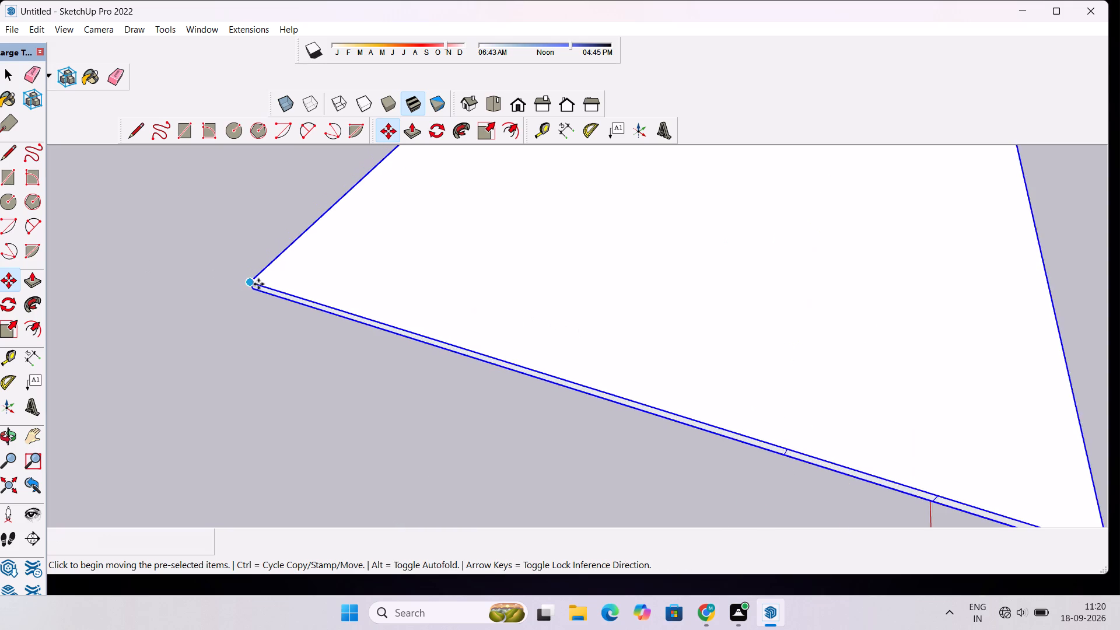
scroll(258, 284, up, 8)
click(242, 288)
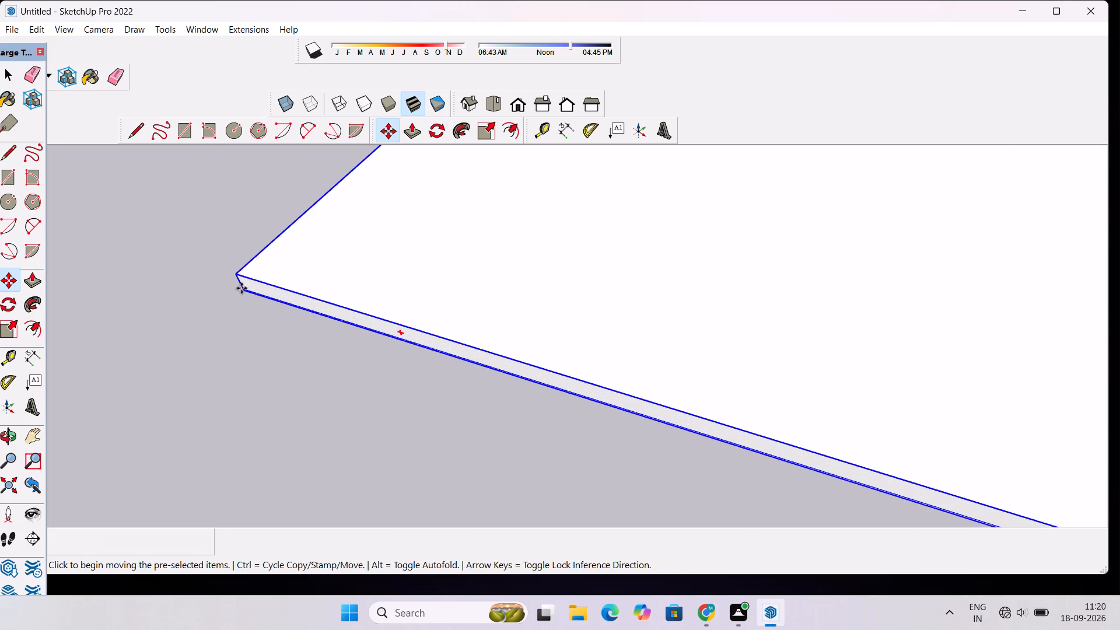
scroll(225, 304, down, 17)
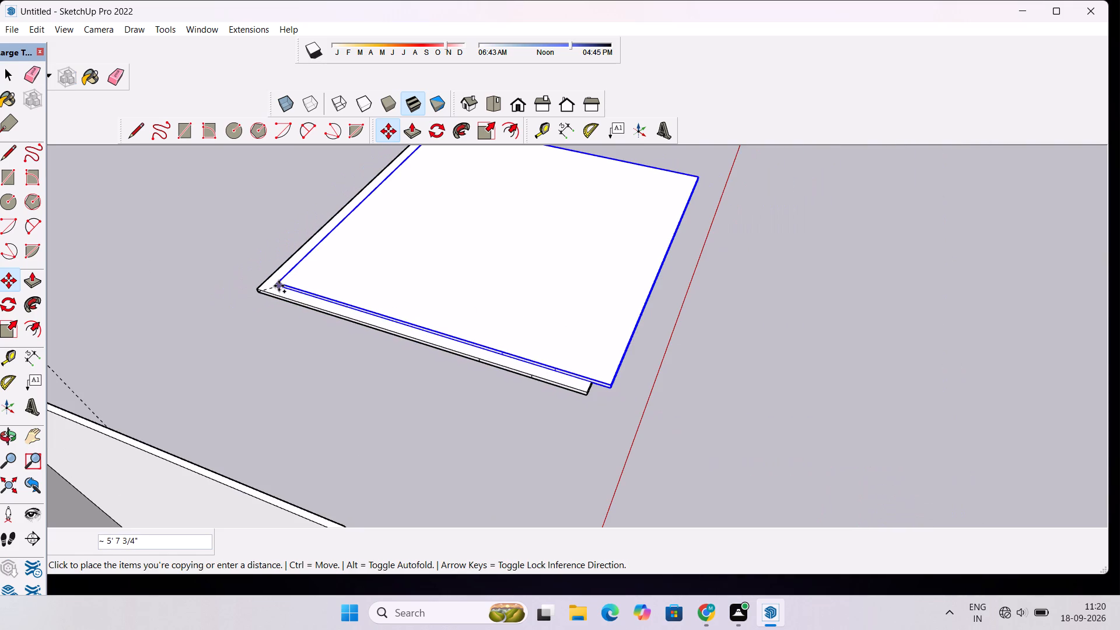
scroll(273, 296, down, 5)
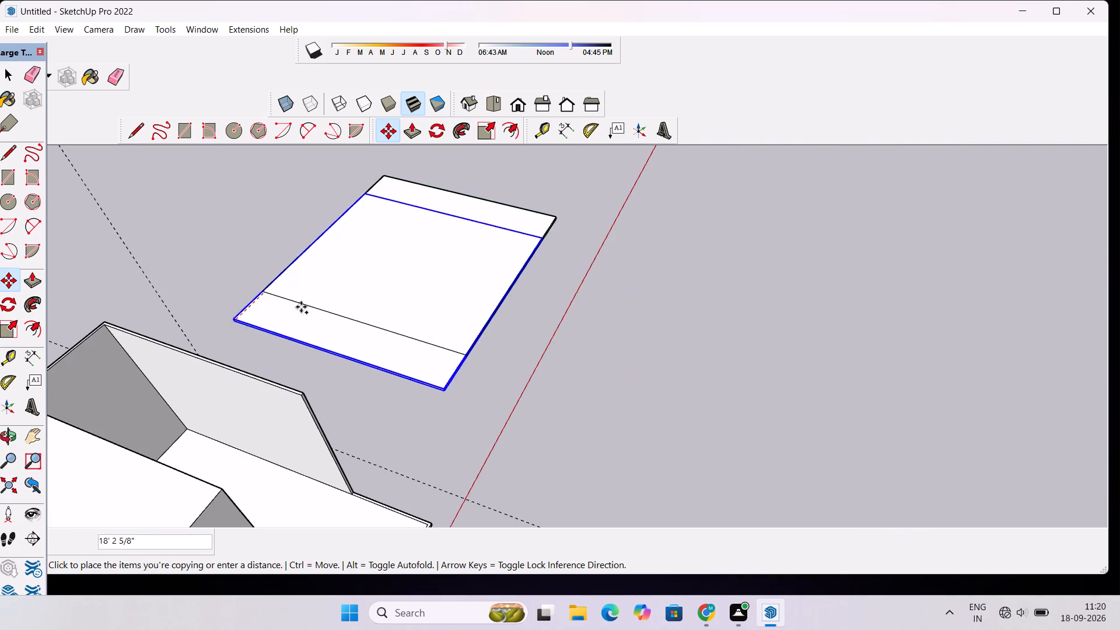
scroll(375, 283, down, 9)
scroll(198, 359, up, 4)
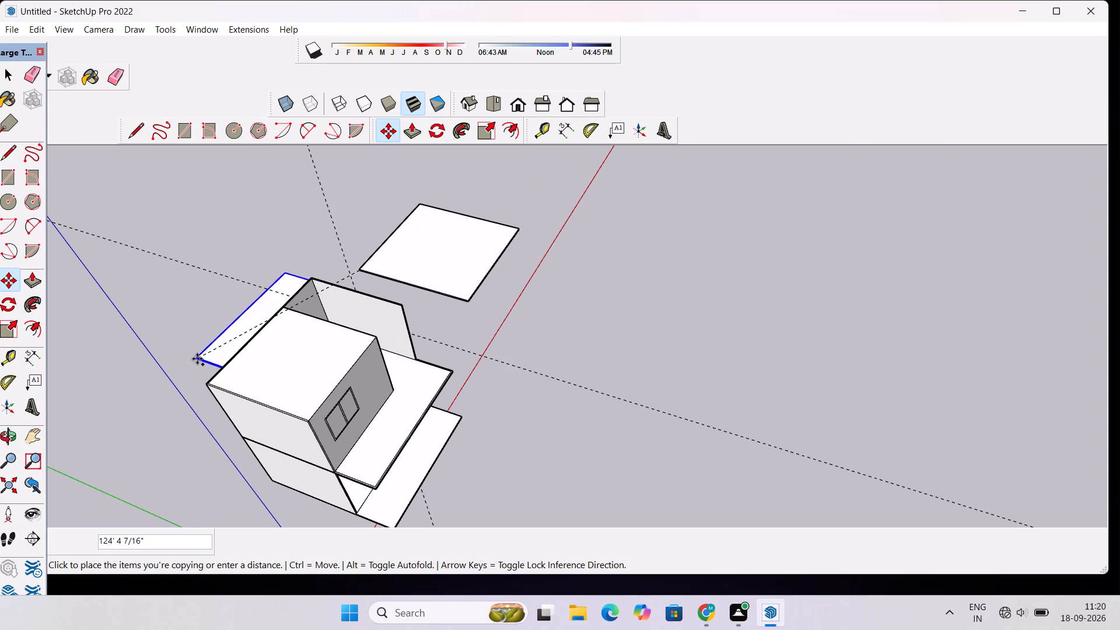
scroll(201, 353, up, 5)
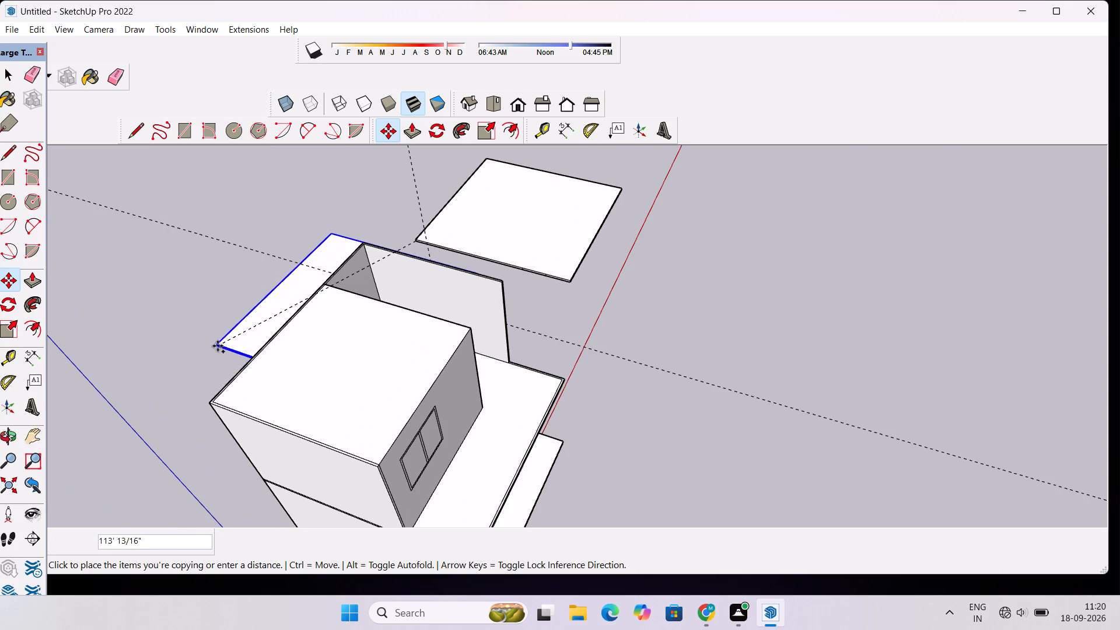
scroll(226, 391, up, 7)
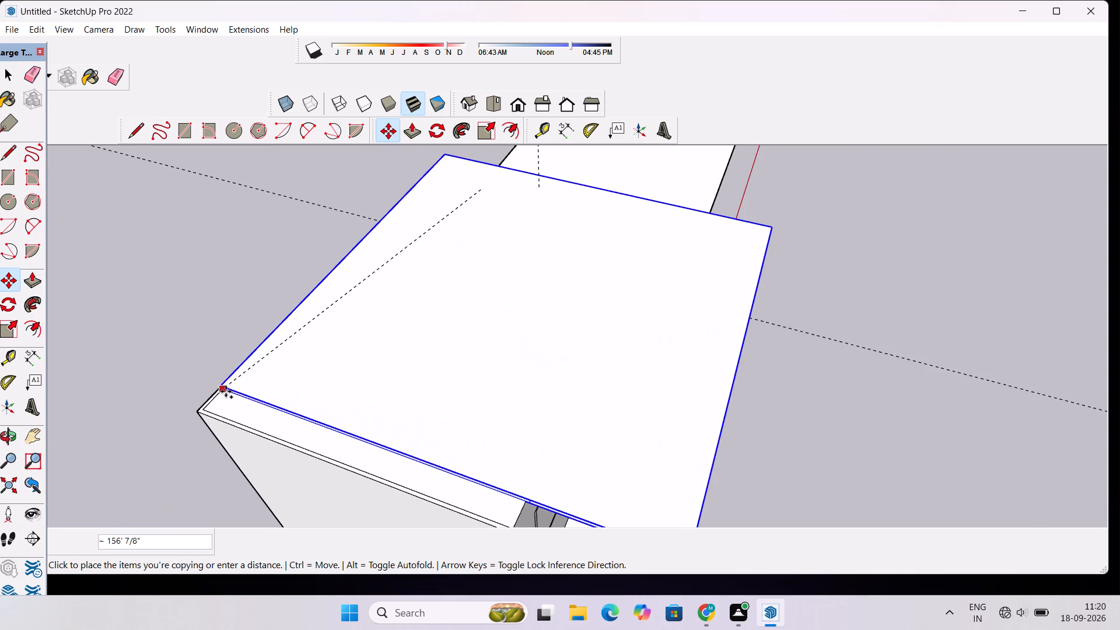
scroll(204, 405, up, 11)
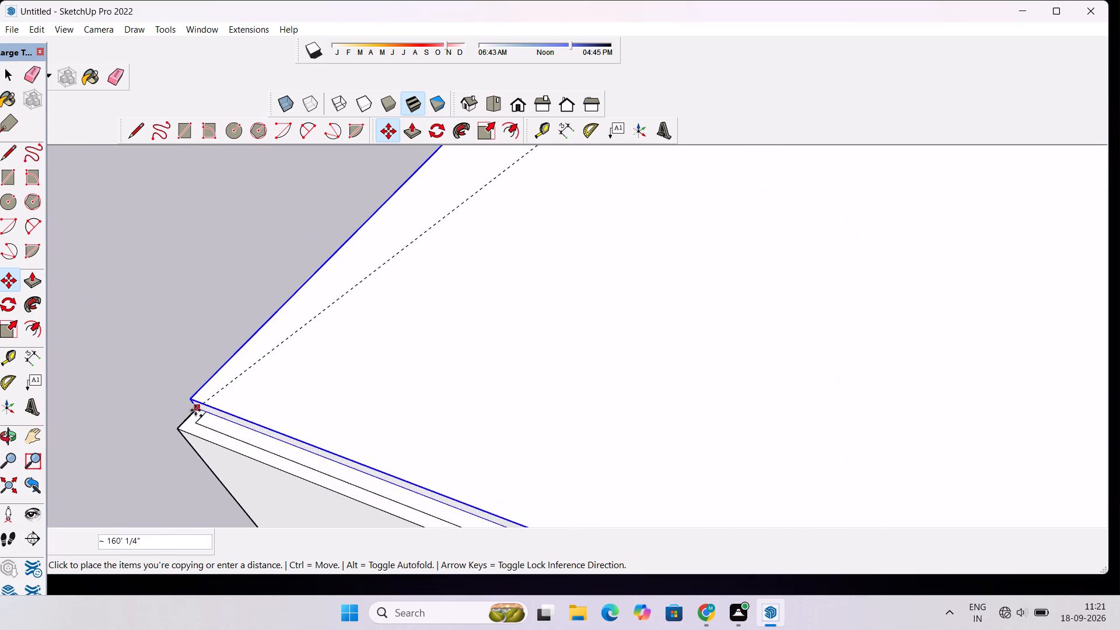
click(178, 425)
Examine the building with its upper roof slab from the front and sides, including the upper floor's projecting edge and corners.
key(o)
scroll(223, 348, down, 4)
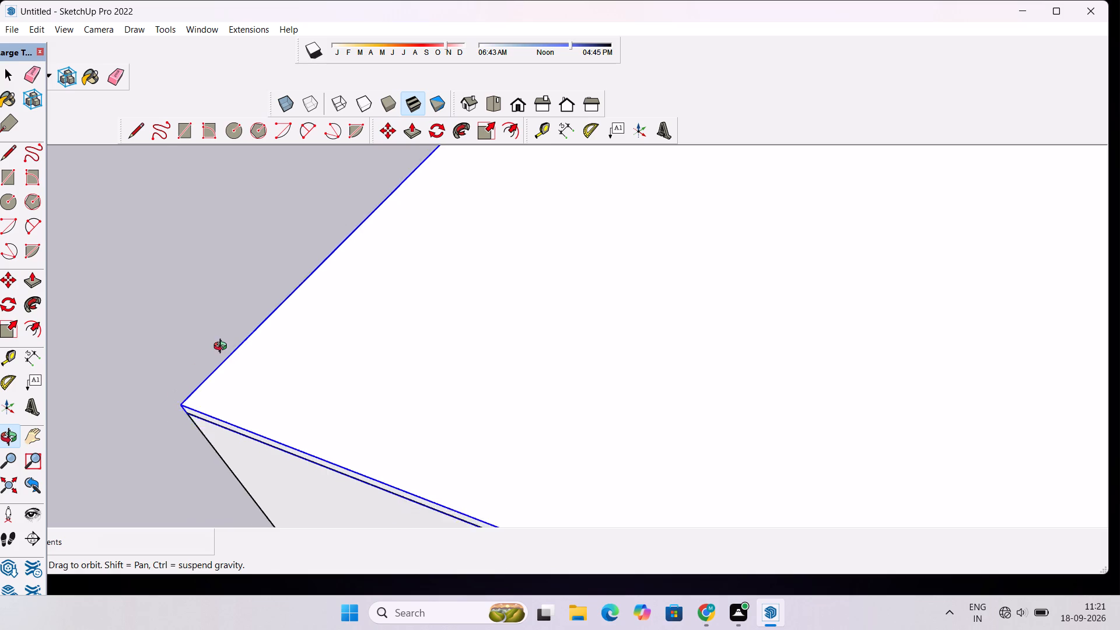
scroll(223, 348, down, 3)
drag(440, 307, 220, 285)
scroll(221, 267, down, 12)
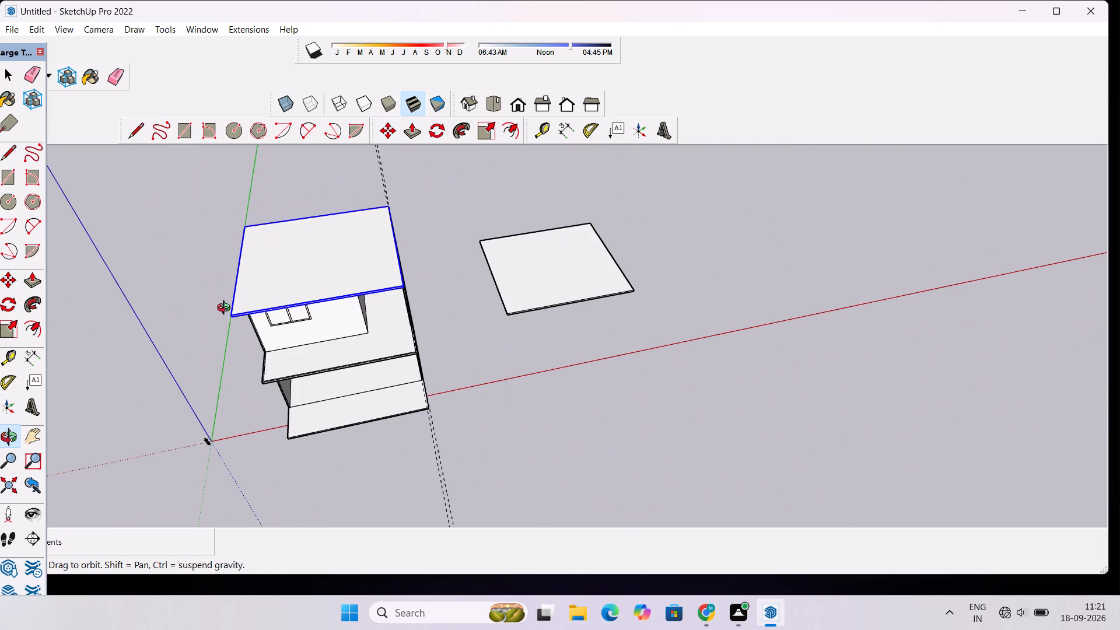
scroll(228, 307, up, 4)
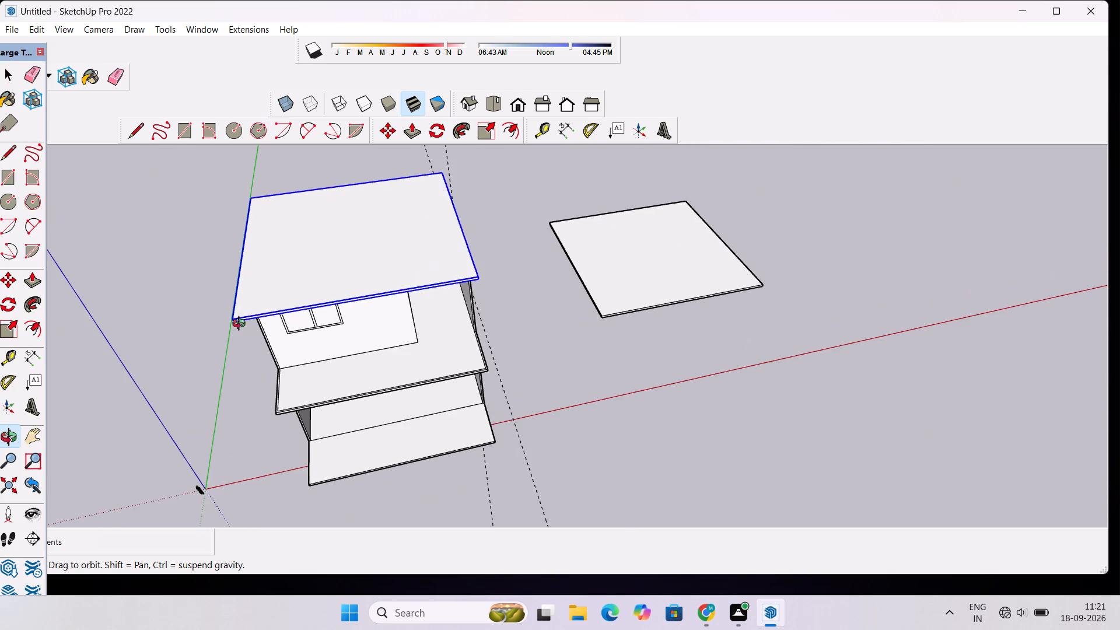
drag(267, 414, 233, 288)
scroll(242, 278, up, 3)
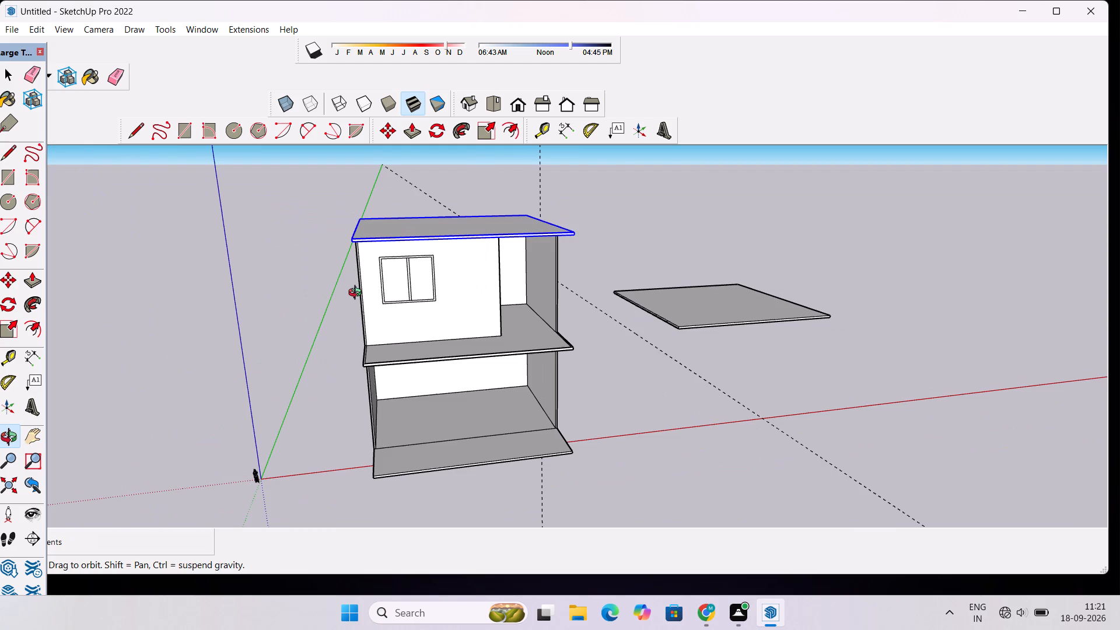
shift+scroll(358, 294, up, 2)
shift+drag(335, 296, 422, 316)
scroll(423, 316, down, 2)
drag(384, 314, 420, 314)
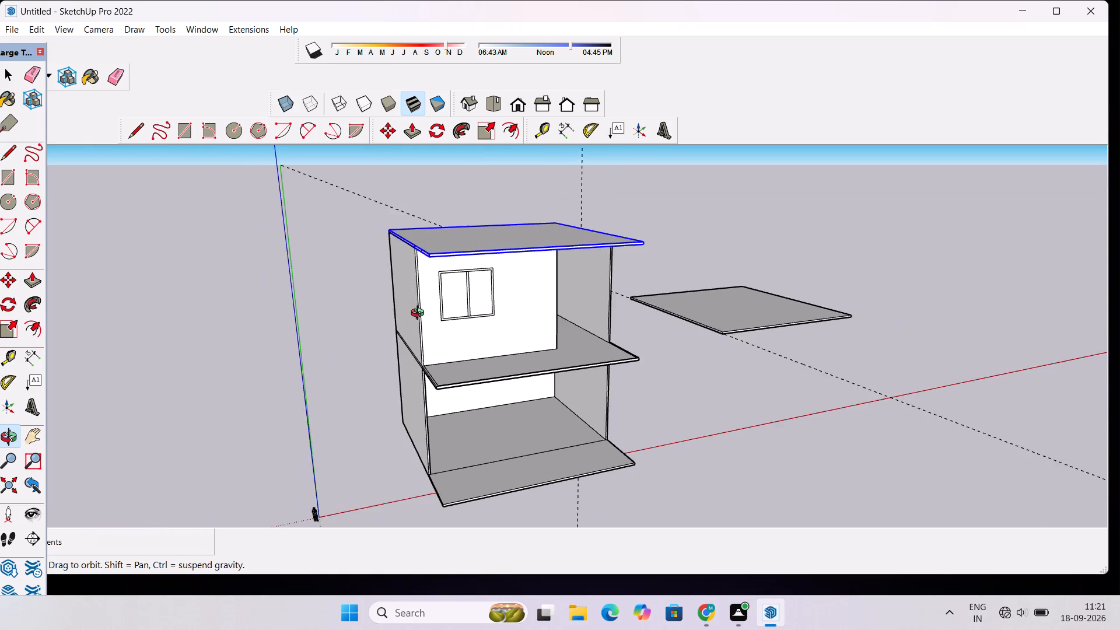
drag(420, 314, 489, 303)
scroll(492, 299, up, 4)
drag(474, 307, 561, 333)
scroll(562, 333, down, 4)
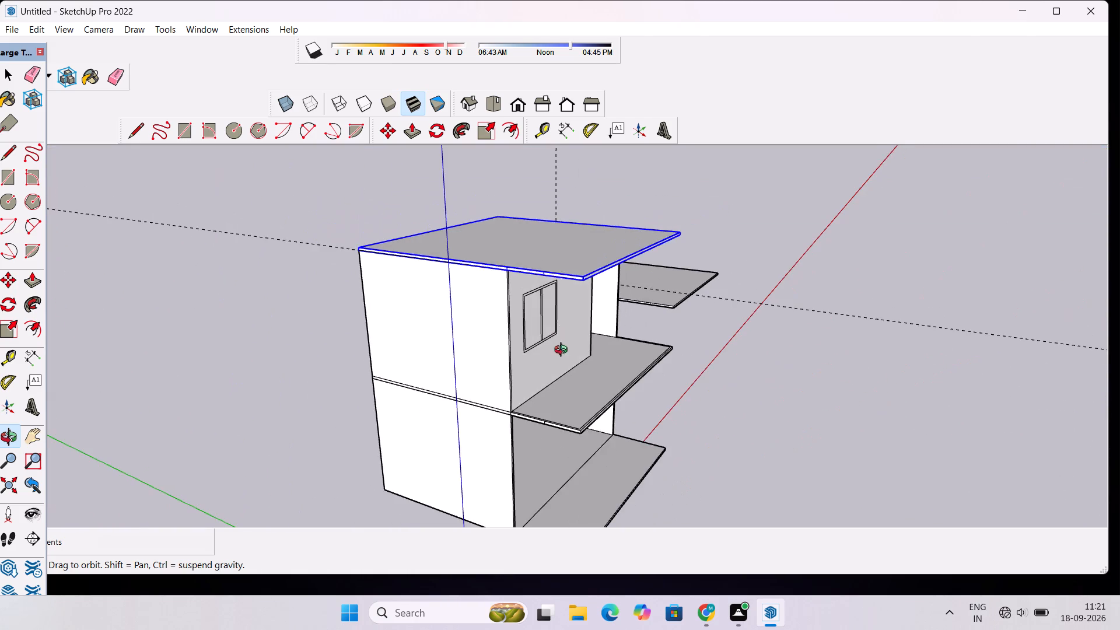
shift+drag(562, 351, 530, 313)
scroll(509, 290, up, 1)
drag(495, 292, 571, 328)
scroll(575, 346, up, 4)
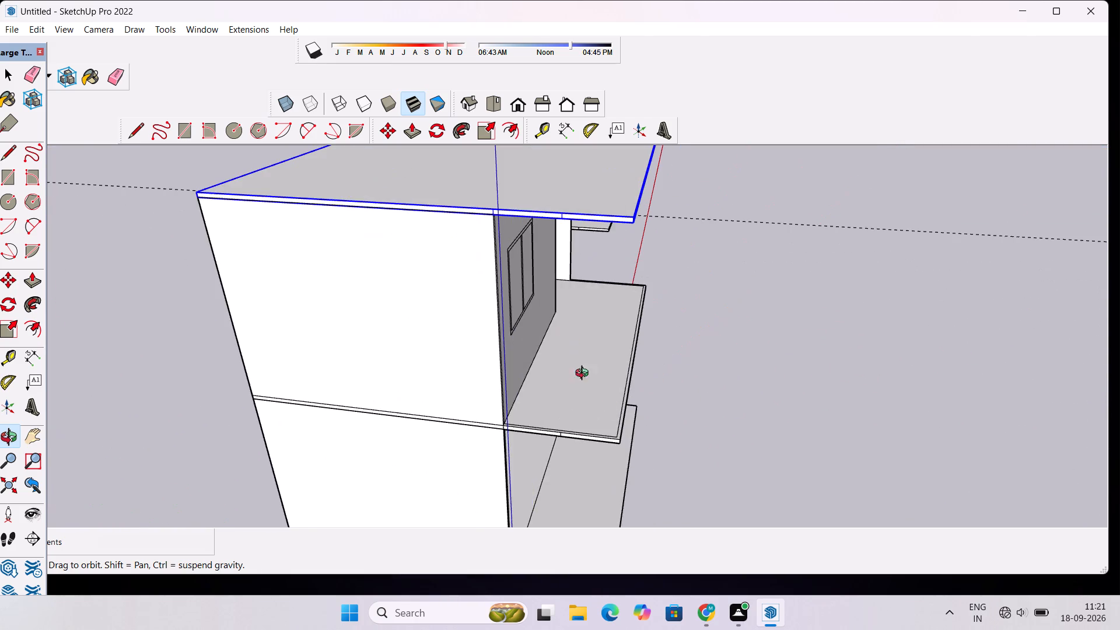
drag(604, 440, 377, 416)
scroll(402, 385, down, 2)
drag(442, 356, 439, 428)
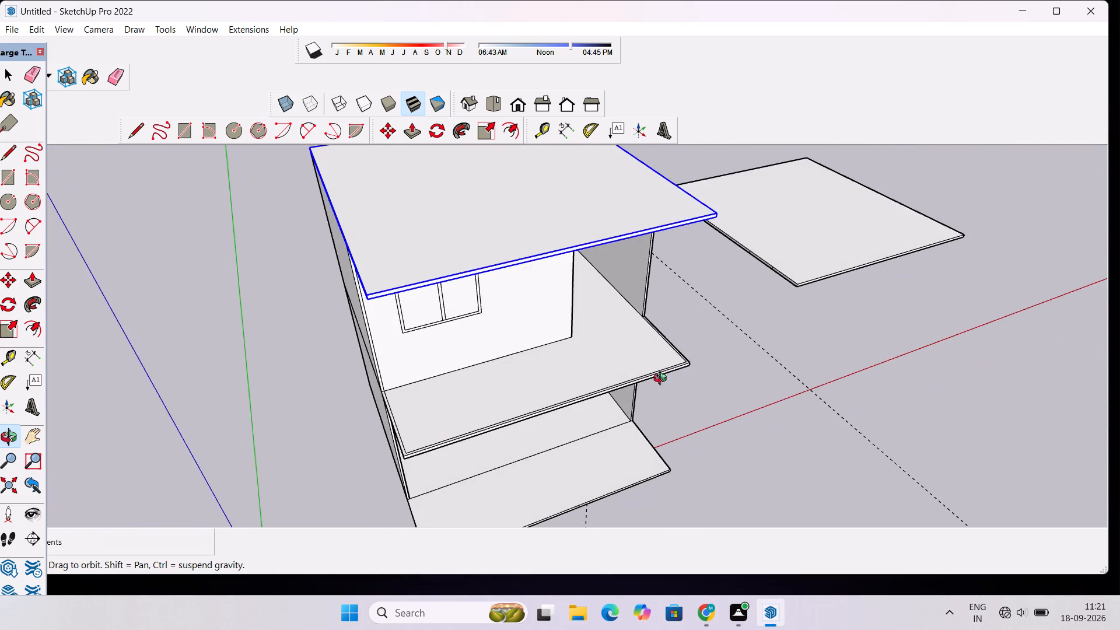
scroll(691, 355, up, 4)
drag(692, 355, 567, 358)
scroll(566, 356, up, 4)
shift+drag(563, 369, 591, 376)
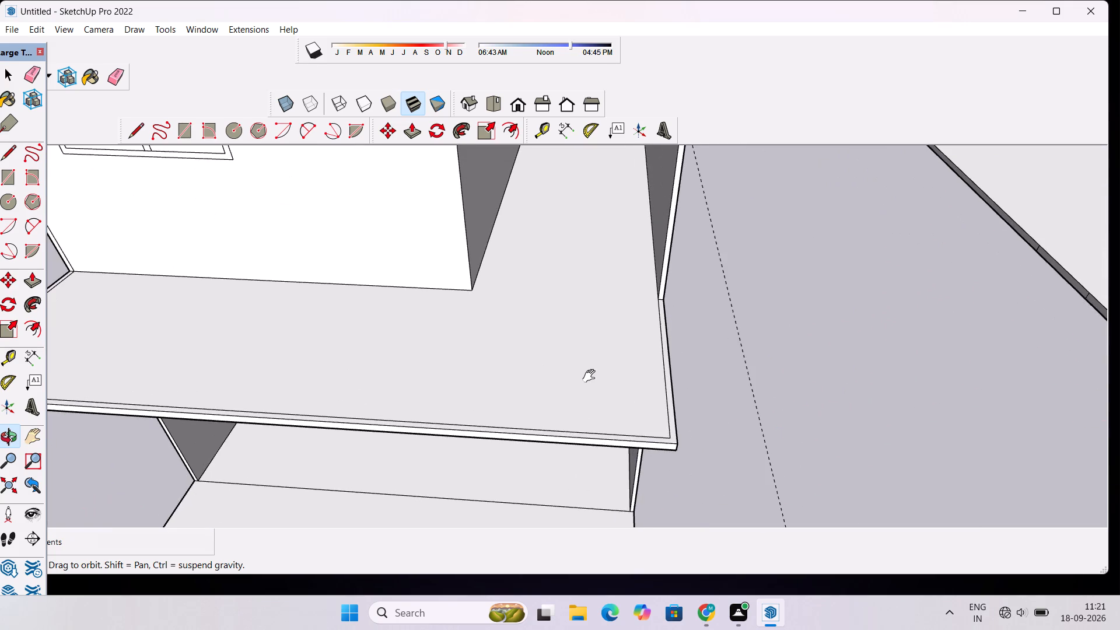
shift+scroll(591, 375, up, 3)
shift+drag(649, 356, 524, 355)
shift+scroll(523, 355, down, 7)
drag(474, 397, 552, 404)
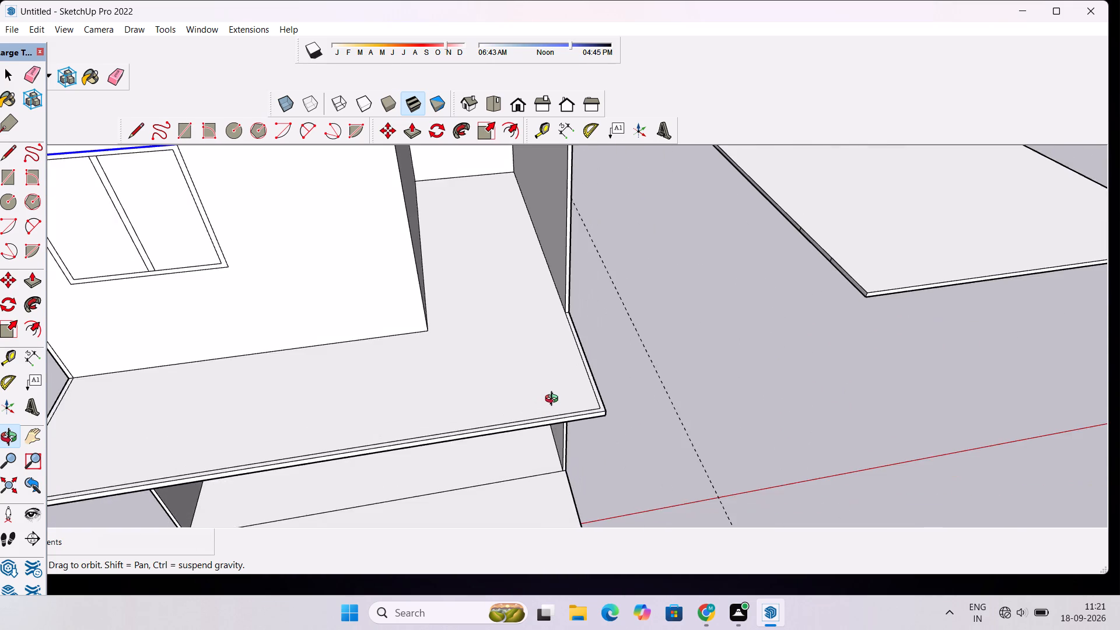
scroll(554, 395, down, 6)
shift+drag(498, 395, 625, 395)
shift+scroll(544, 435, up, 3)
shift+drag(544, 435, 548, 394)
shift+scroll(543, 407, up, 4)
shift+scroll(370, 392, down, 5)
shift+drag(344, 394, 545, 390)
shift+scroll(433, 360, up, 2)
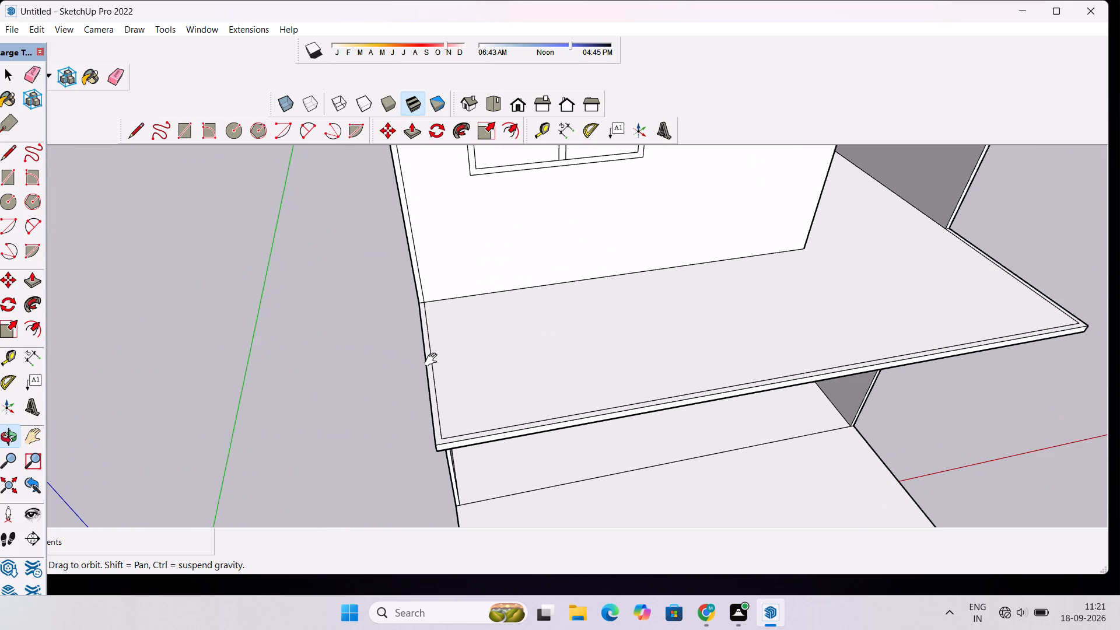
Draw short lines, about 9" long, from the inner border corners to the outer side edges at both front corners of the upper floor.
shift+scroll(433, 360, up, 1)
key(l)
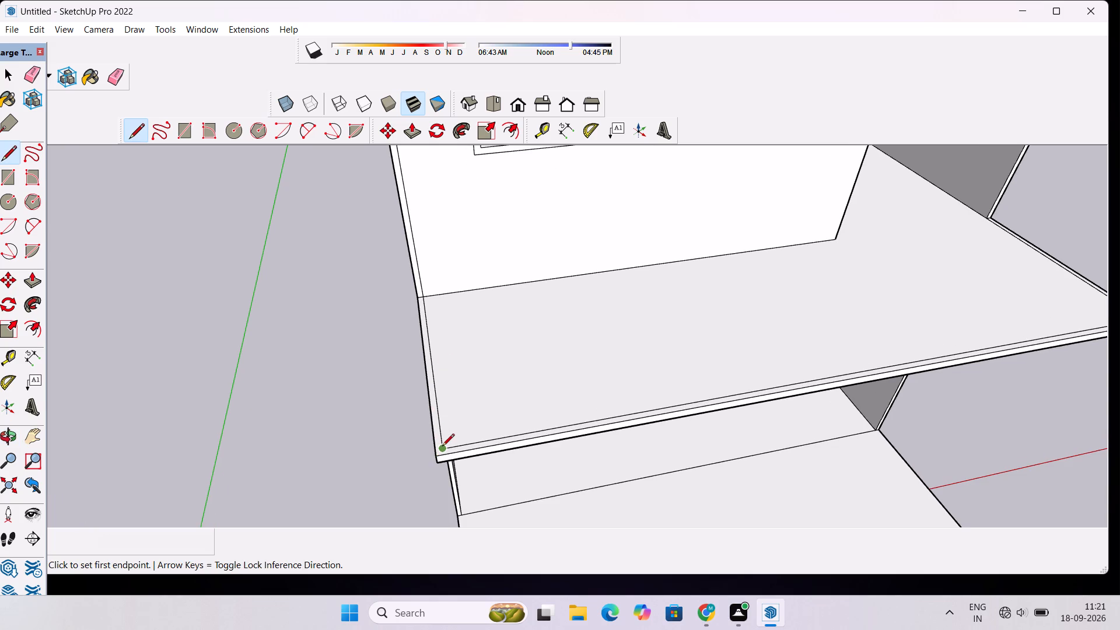
click(442, 447)
click(431, 447)
scroll(351, 446, down, 9)
scroll(692, 384, up, 4)
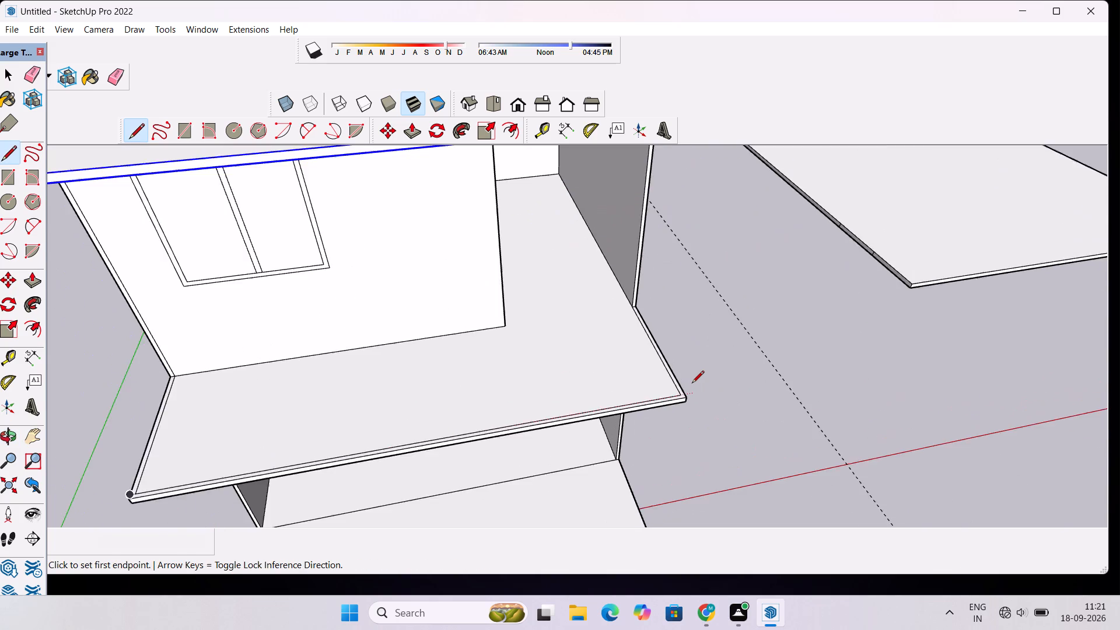
scroll(692, 384, up, 7)
click(638, 436)
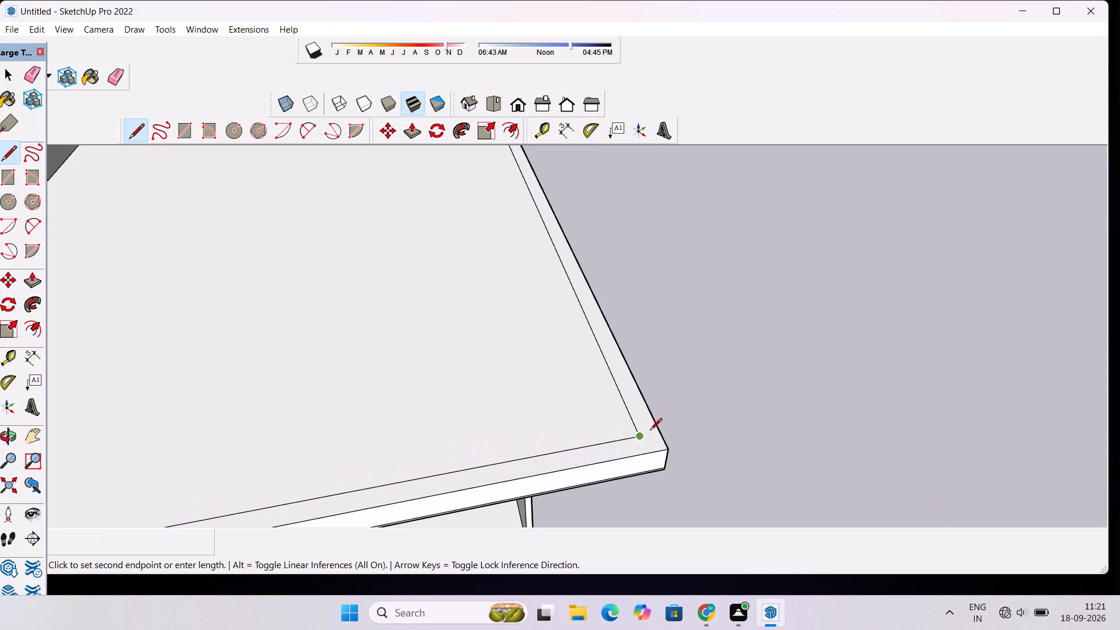
click(661, 430)
key(space)
Push/Pull the upper floor's side border strip farthest from the origin up 25' as a low side wall, matching the horizontal guide.
scroll(664, 427, down, 3)
key(o)
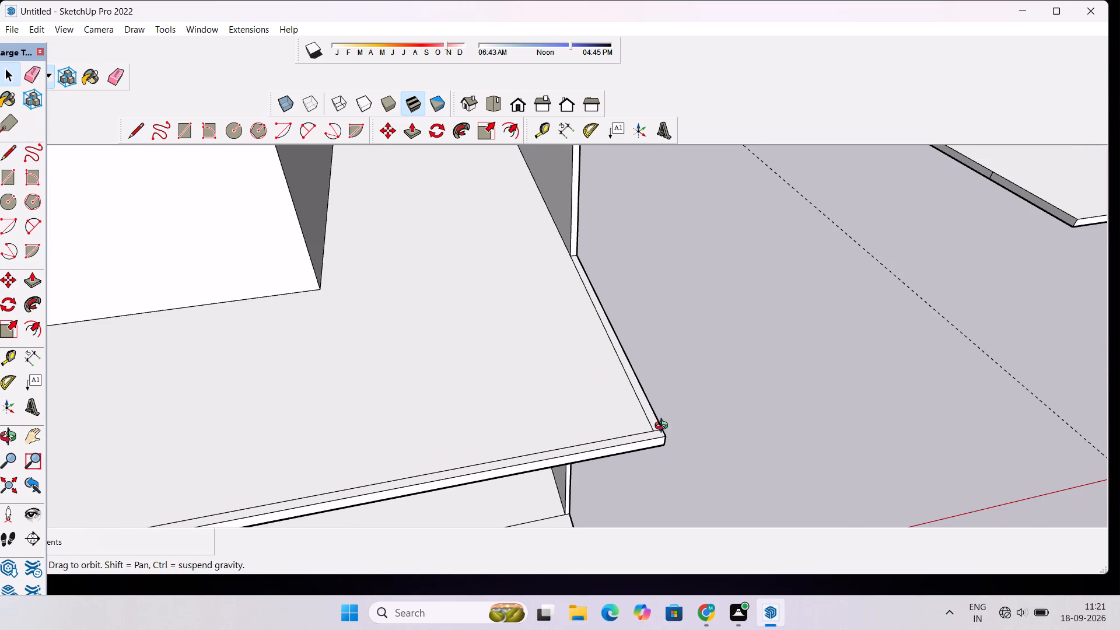
drag(615, 442, 622, 430)
scroll(632, 410, down, 5)
scroll(586, 372, up, 3)
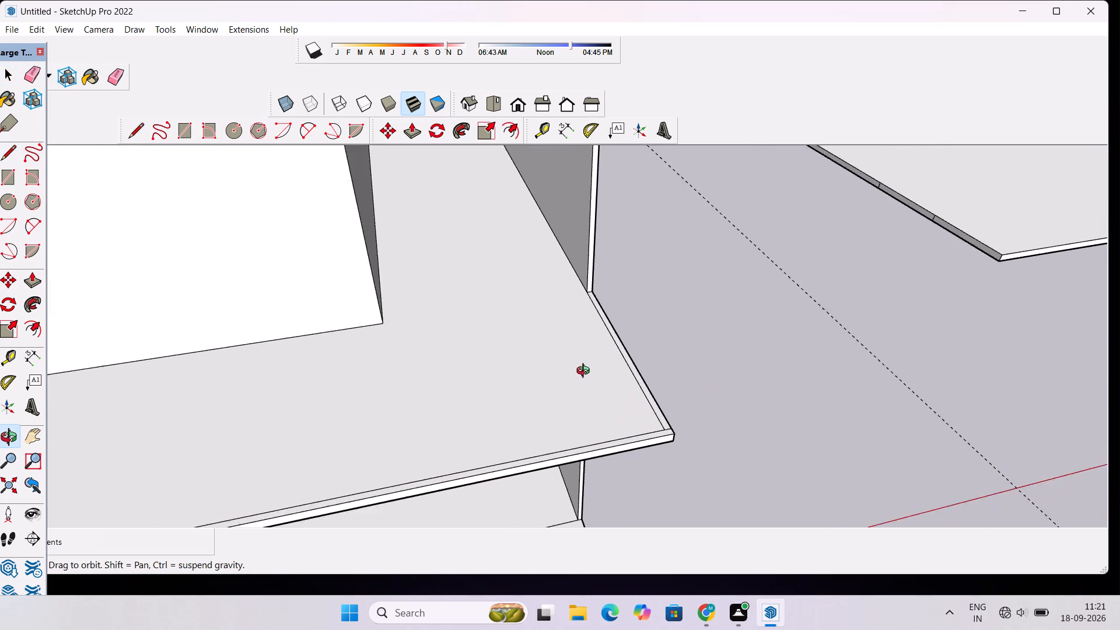
scroll(586, 372, up, 1)
drag(760, 348, 688, 359)
scroll(678, 359, down, 4)
scroll(581, 367, up, 2)
shift+drag(569, 374, 608, 389)
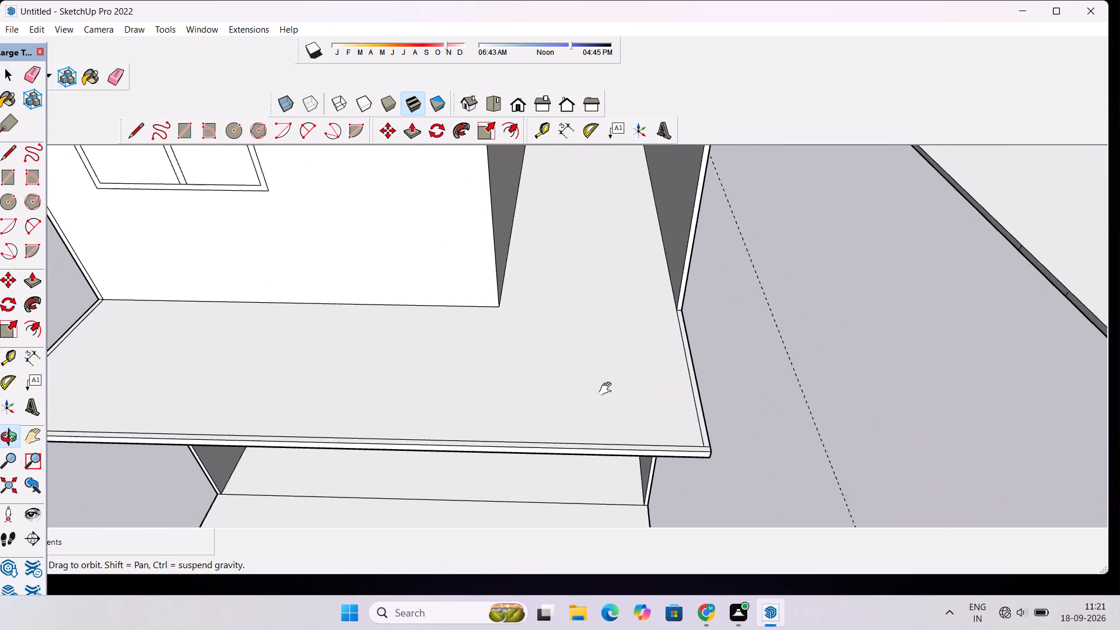
shift+drag(608, 389, 612, 394)
scroll(612, 394, up, 2)
key(p)
scroll(691, 379, down, 4)
scroll(756, 384, up, 4)
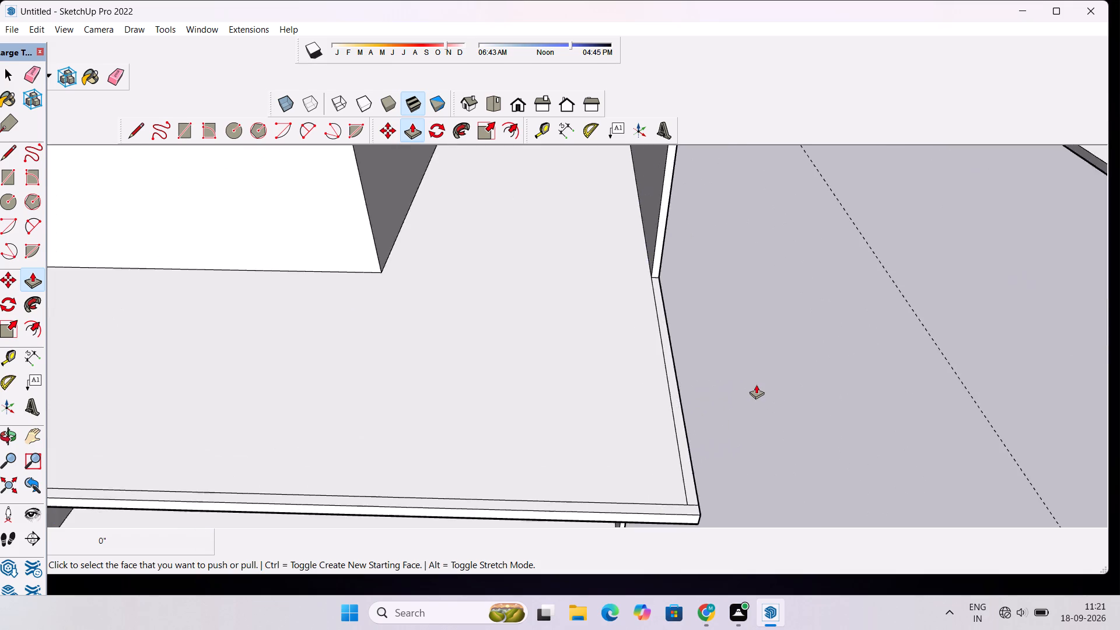
scroll(756, 384, up, 2)
click(611, 331)
scroll(611, 324, down, 5)
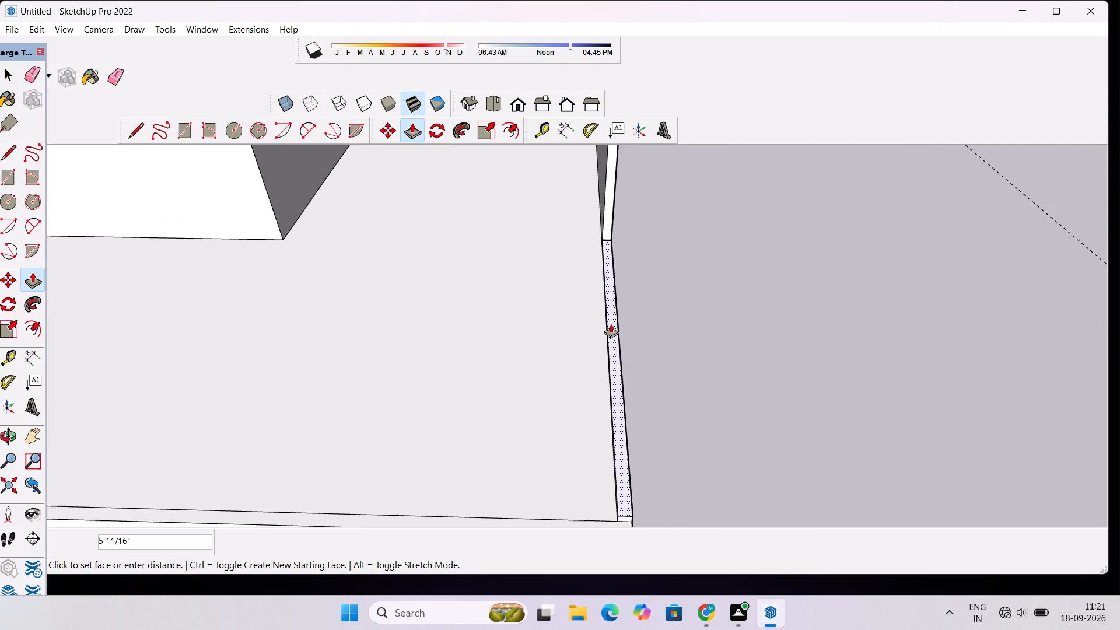
scroll(611, 324, down, 10)
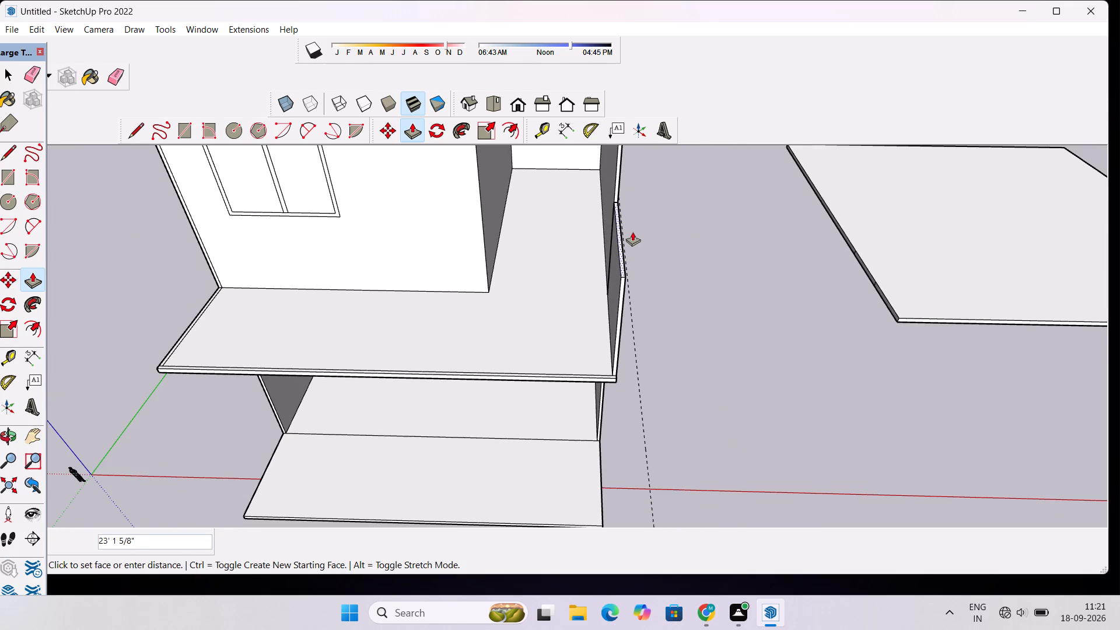
scroll(630, 220, up, 3)
click(625, 290)
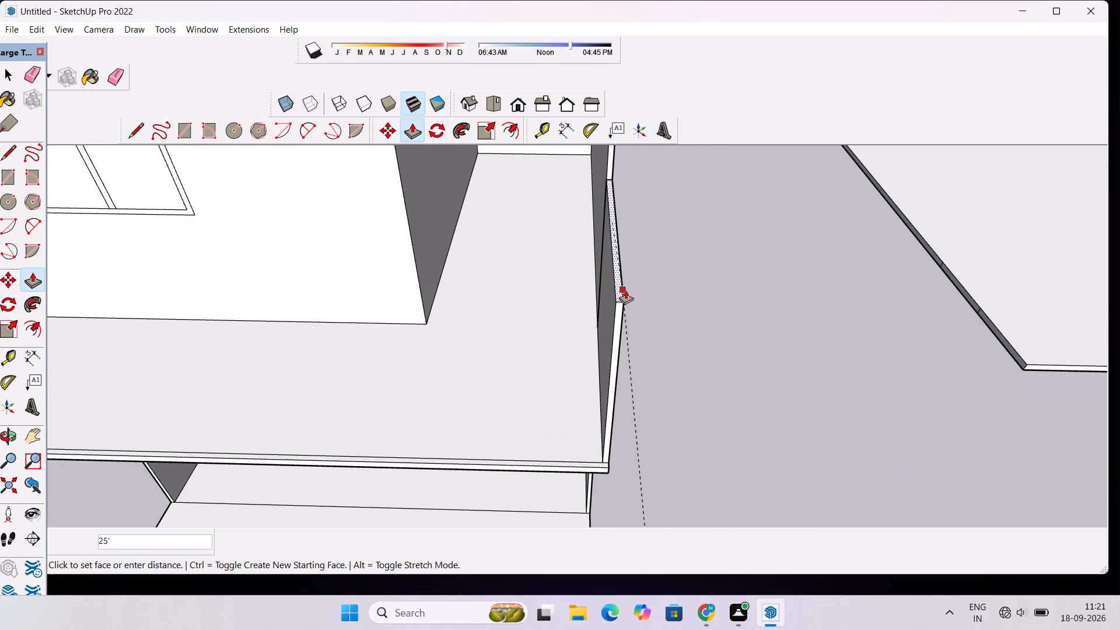
scroll(625, 290, down, 13)
scroll(447, 302, up, 5)
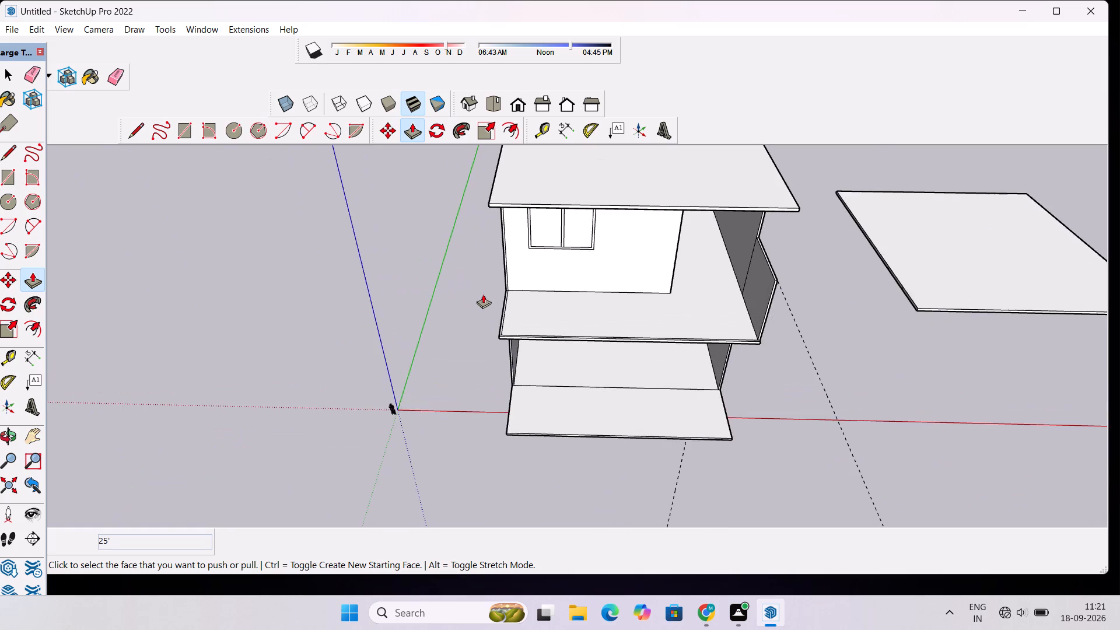
scroll(483, 294, up, 5)
scroll(454, 286, down, 6)
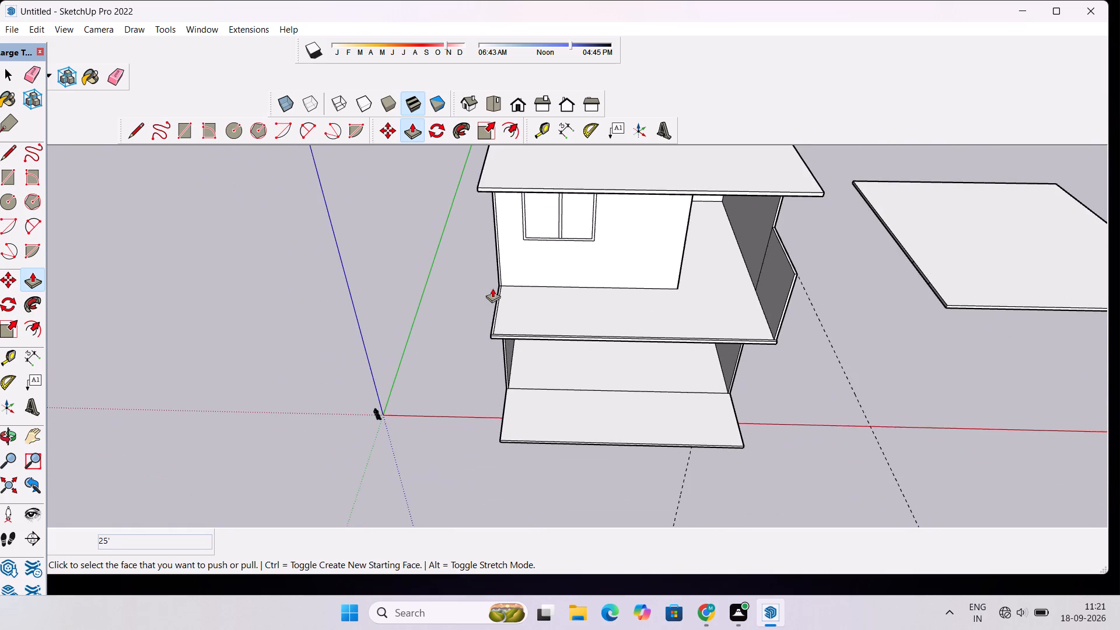
scroll(492, 288, up, 2)
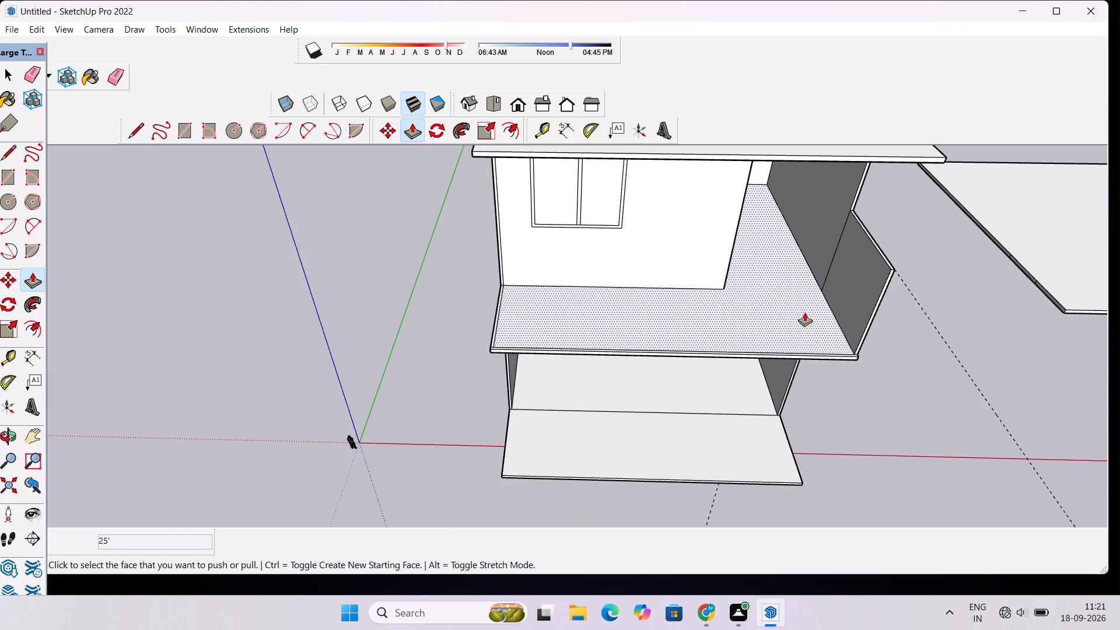
Undo the 25' Push/Pull of the upper floor's side border strip farthest from the origin.
key(ctrl+z)
Push/Pull the upper floor's side border strip farthest from the origin up 16' as a low side wall.
scroll(950, 310, up, 5)
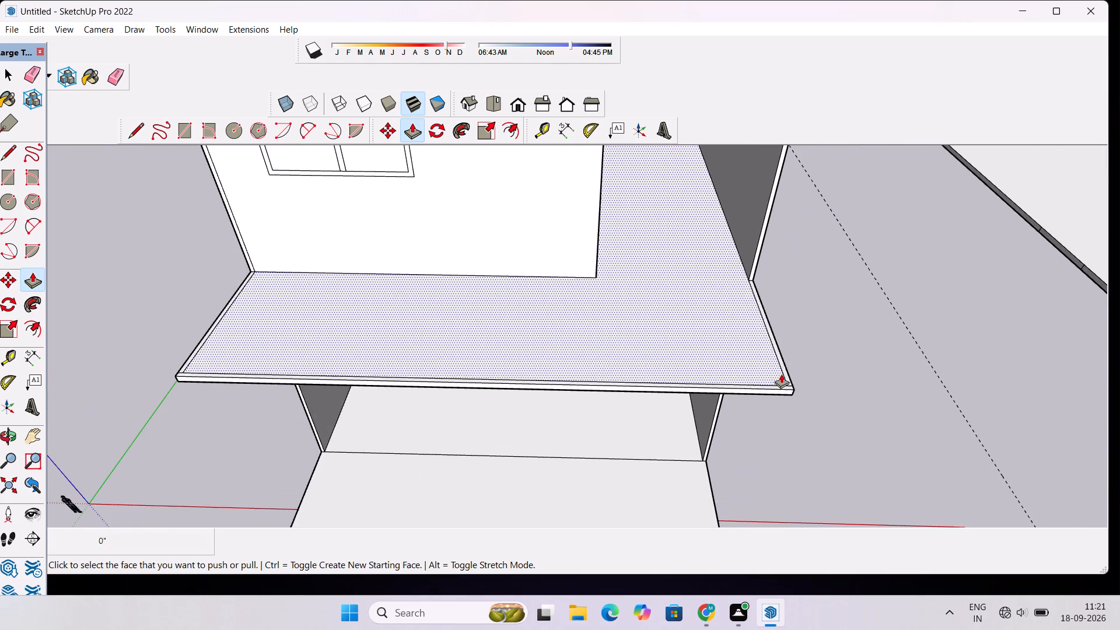
scroll(781, 374, up, 7)
click(786, 363)
scroll(792, 348, down, 7)
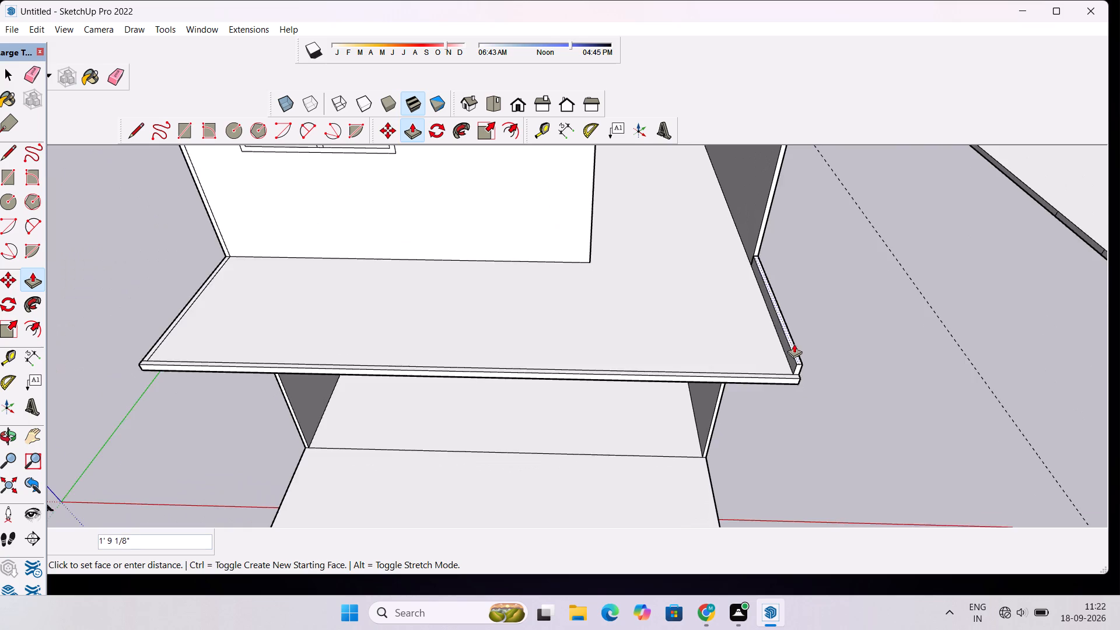
scroll(794, 344, down, 3)
scroll(800, 323, up, 2)
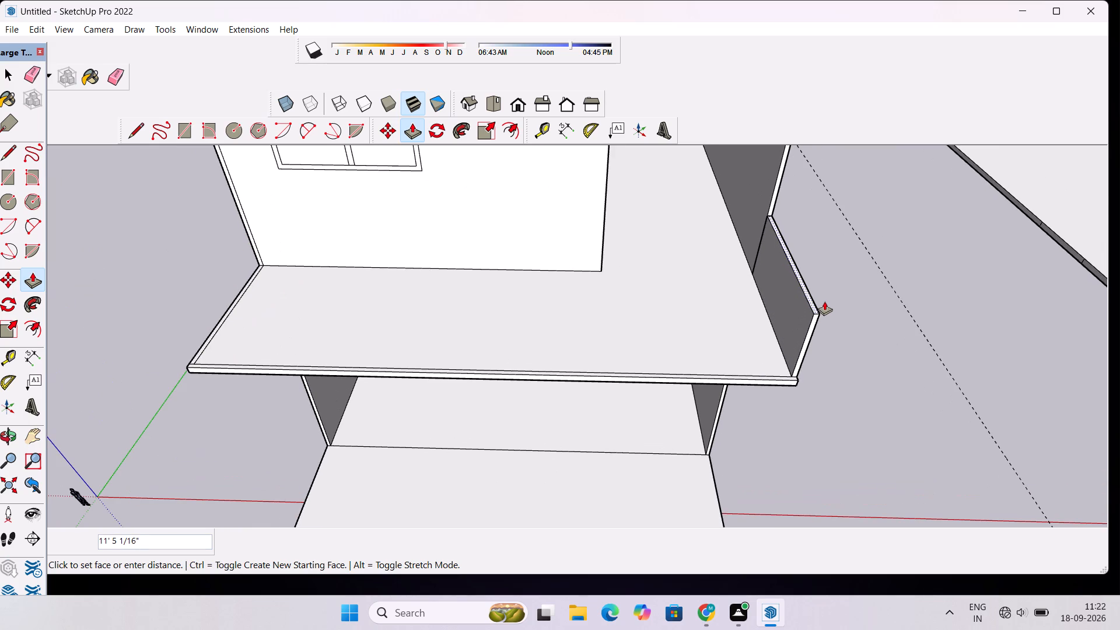
scroll(815, 296, up, 1)
scroll(769, 261, down, 2)
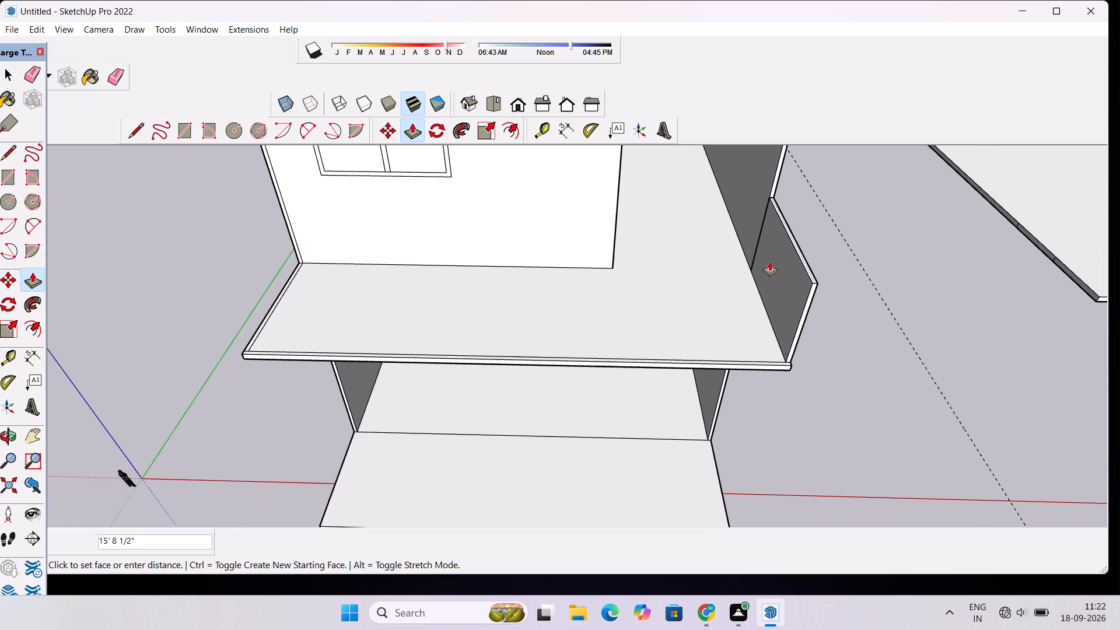
scroll(795, 266, down, 1)
scroll(795, 266, up, 1)
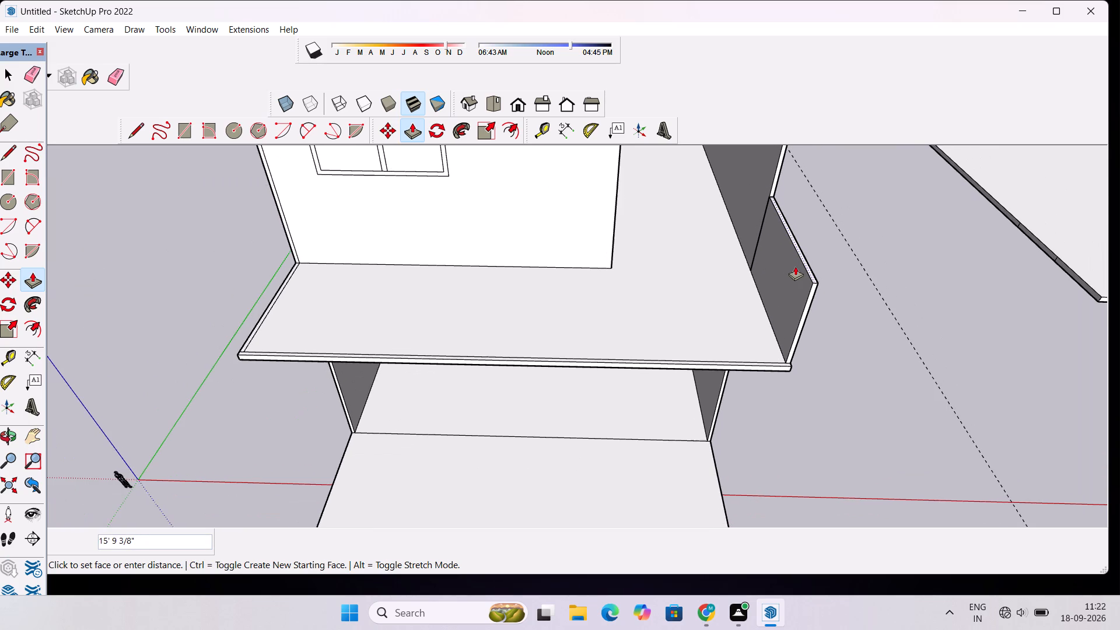
scroll(795, 266, up, 2)
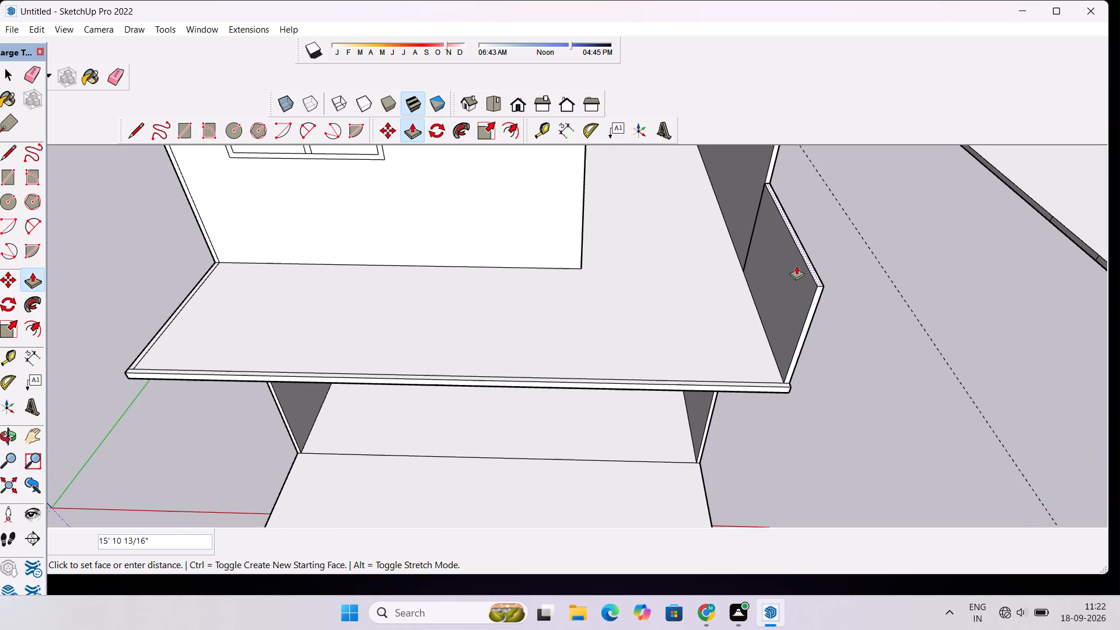
scroll(796, 265, up, 1)
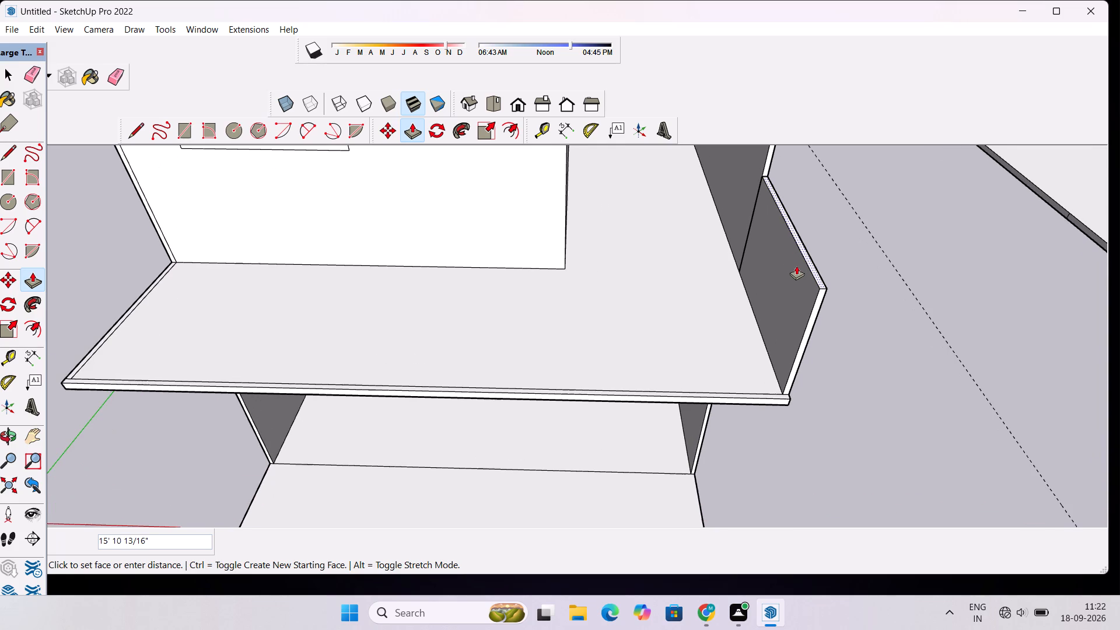
scroll(796, 265, up, 1)
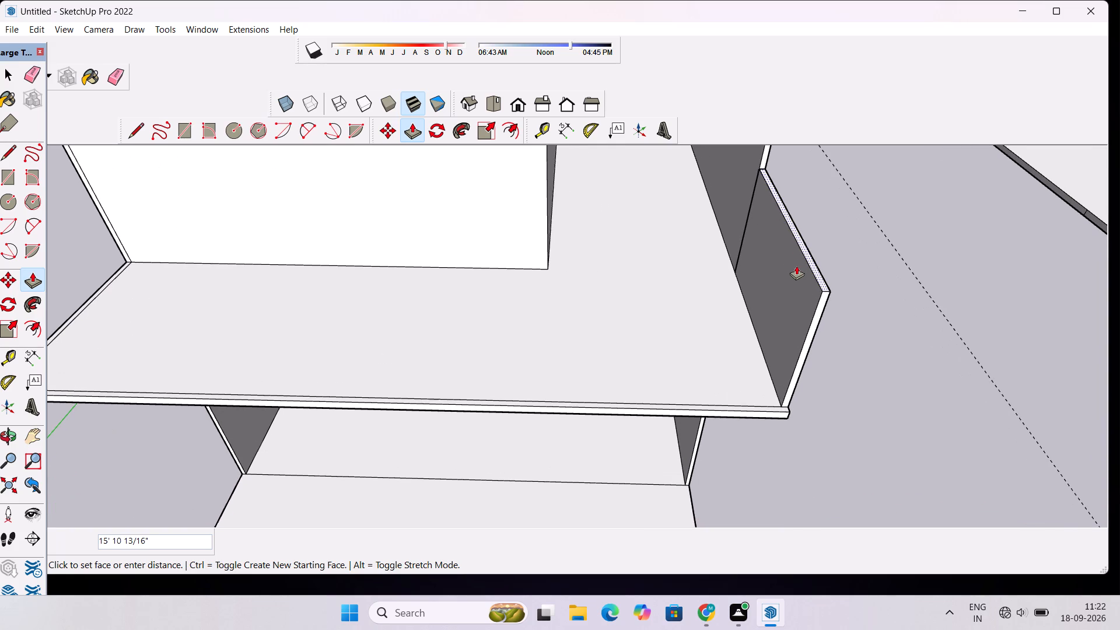
scroll(796, 265, down, 1)
scroll(796, 265, up, 3)
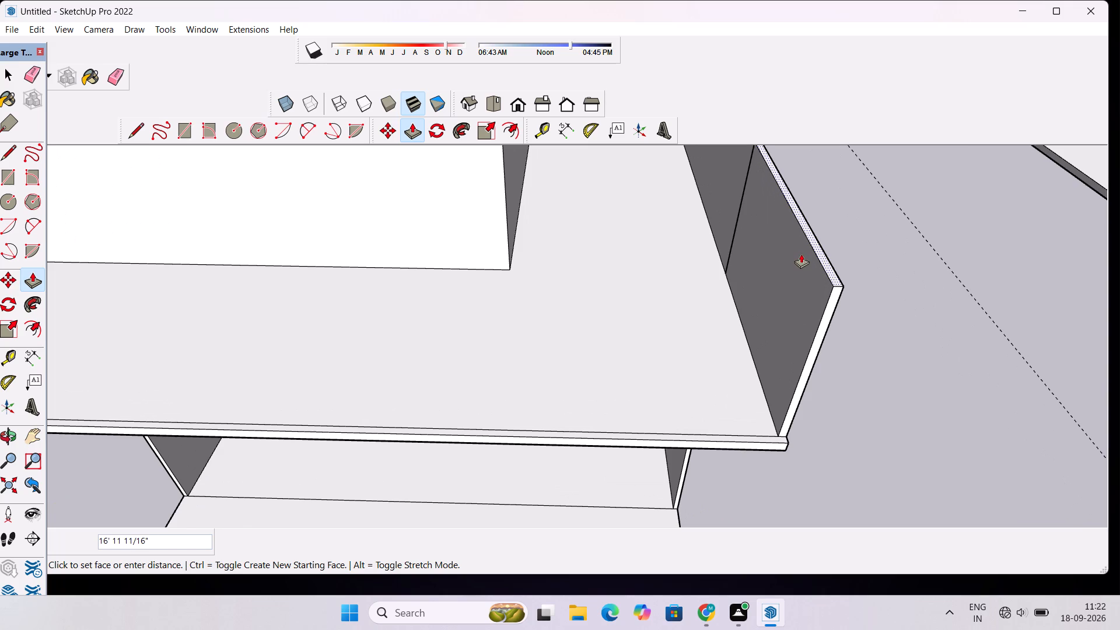
scroll(801, 256, down, 1)
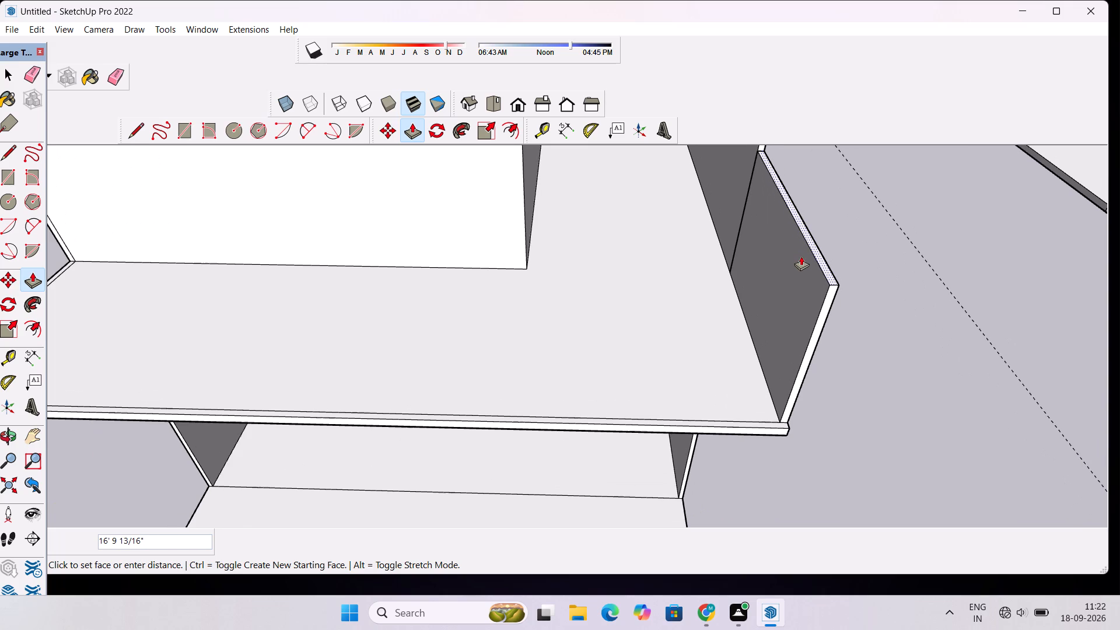
scroll(801, 256, down, 1)
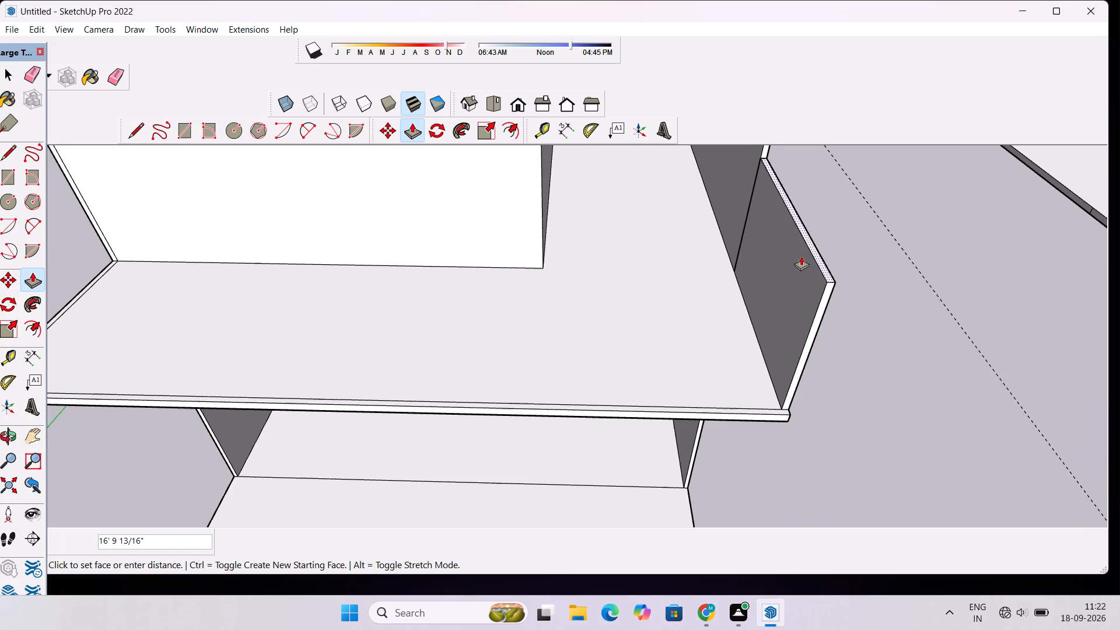
scroll(801, 256, up, 2)
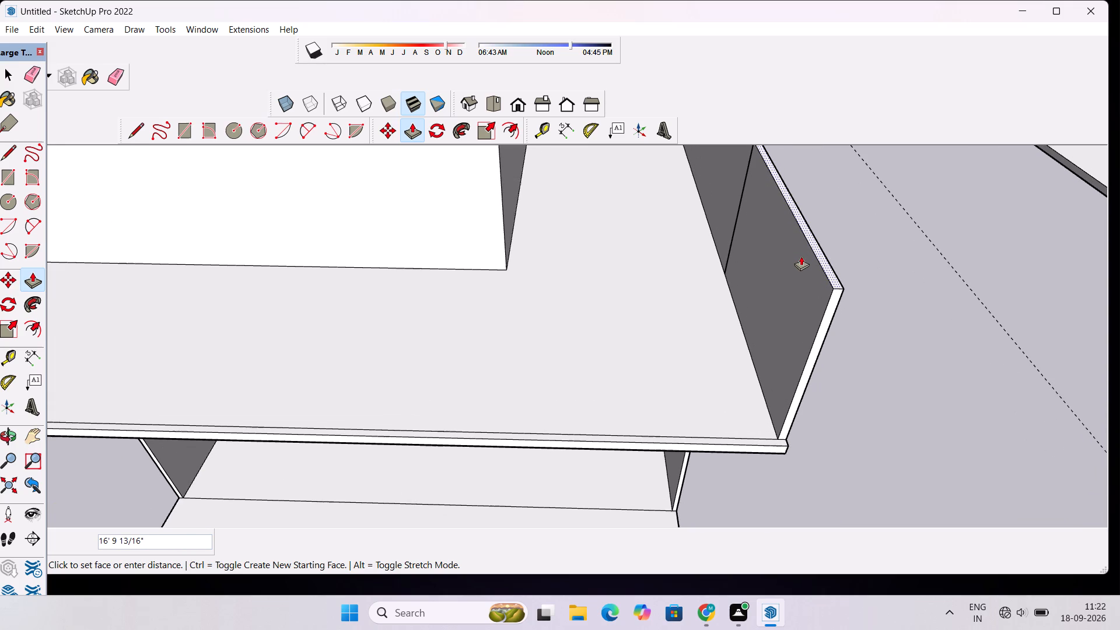
scroll(801, 256, down, 2)
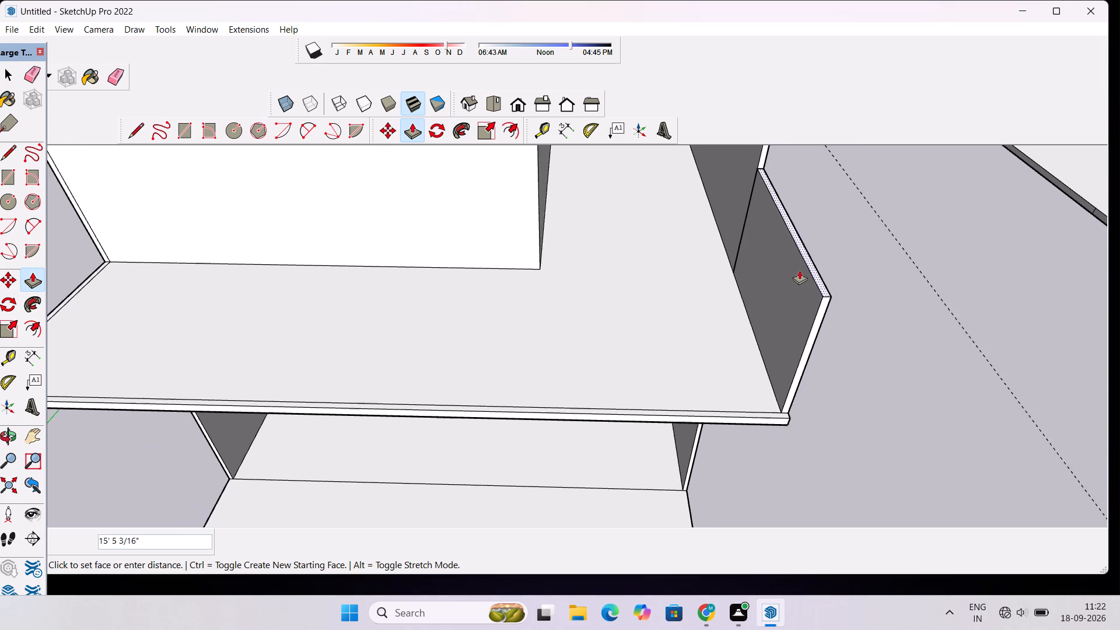
scroll(799, 270, down, 1)
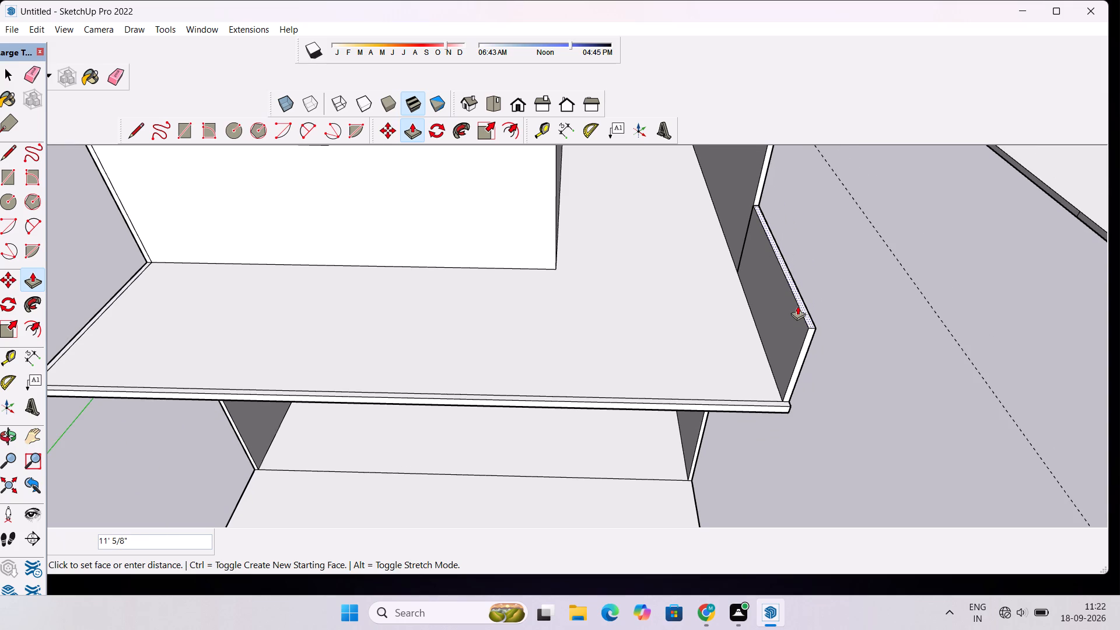
scroll(797, 306, up, 1)
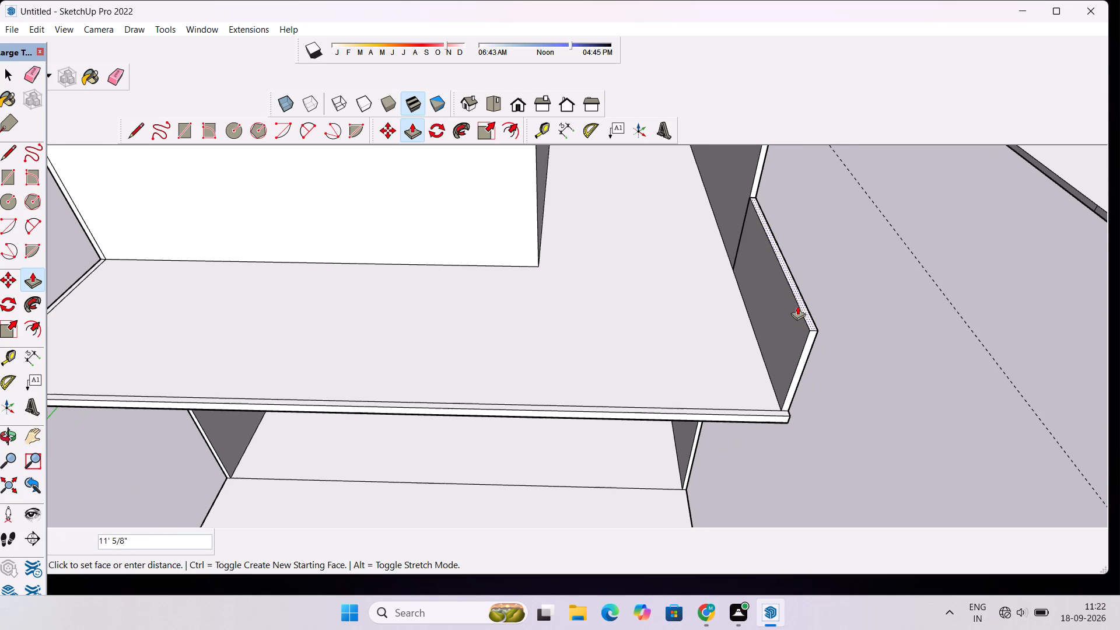
scroll(797, 307, up, 1)
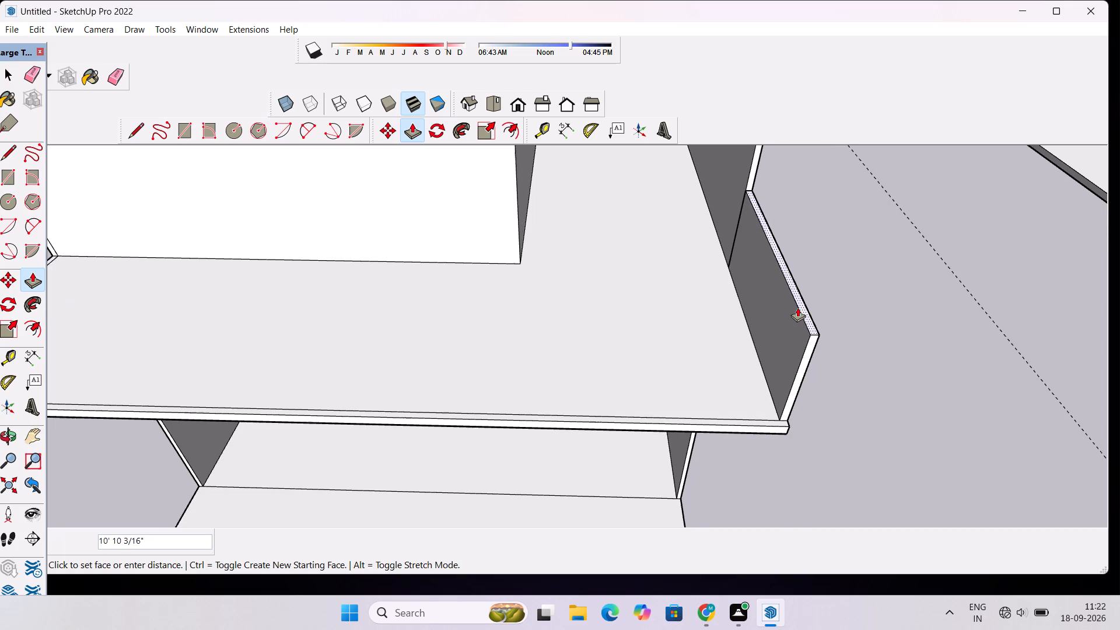
scroll(799, 307, up, 2)
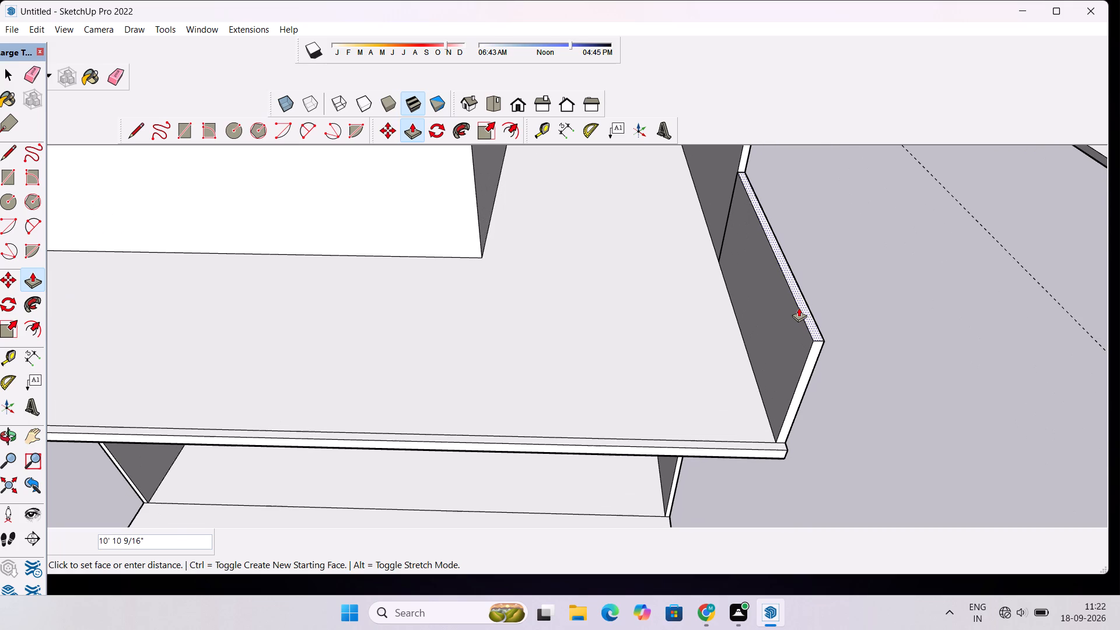
scroll(799, 307, down, 9)
scroll(804, 297, up, 6)
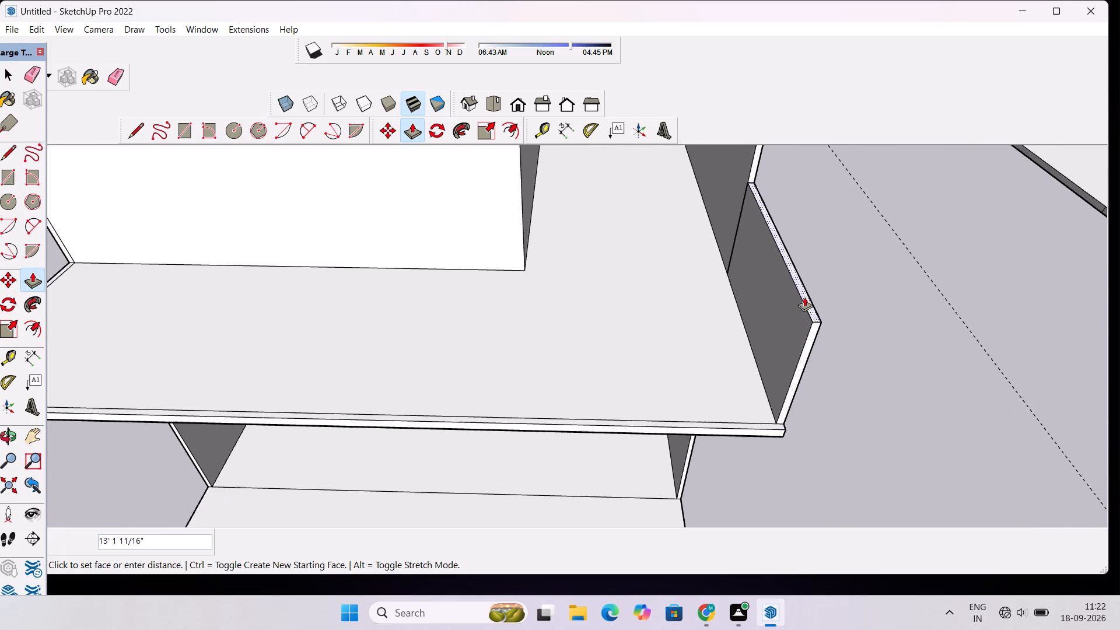
scroll(811, 290, down, 11)
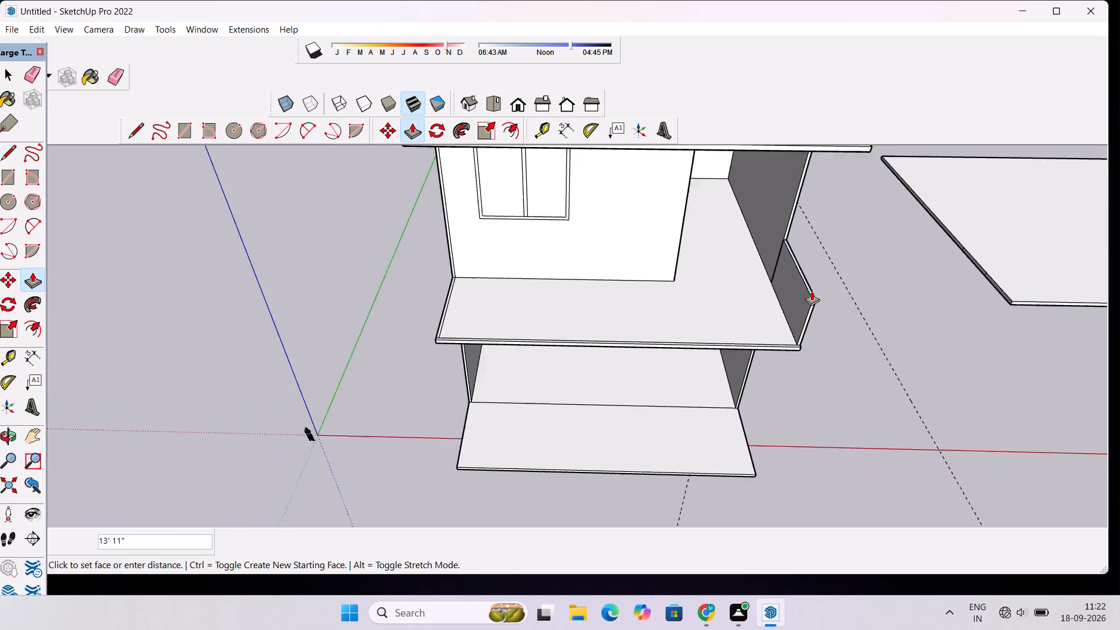
scroll(811, 291, down, 6)
scroll(814, 284, up, 7)
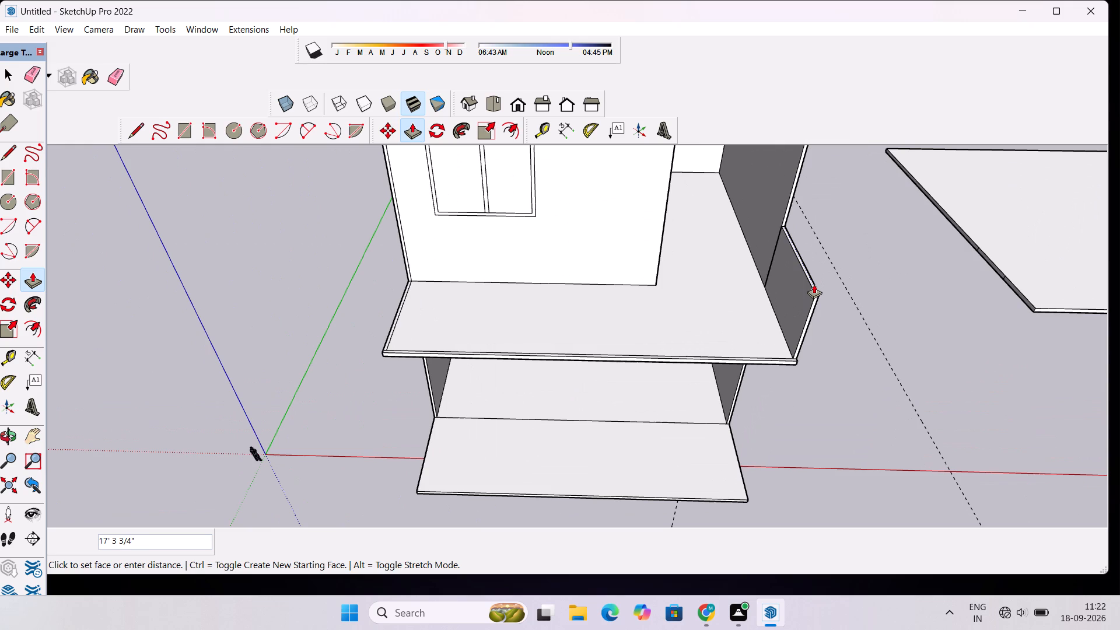
scroll(814, 284, up, 2)
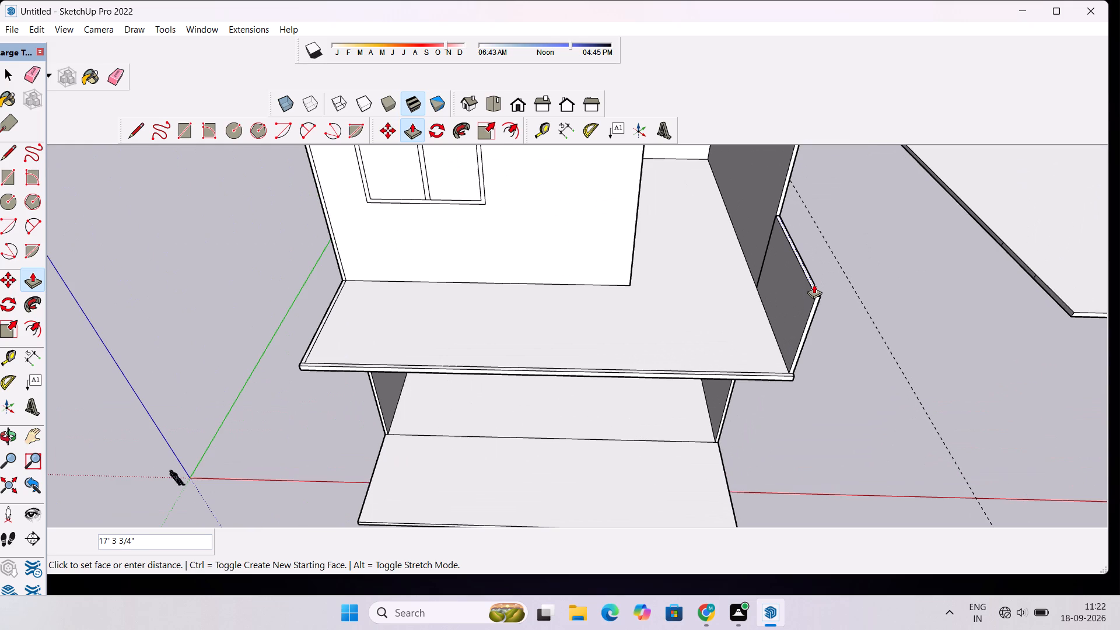
scroll(814, 284, up, 3)
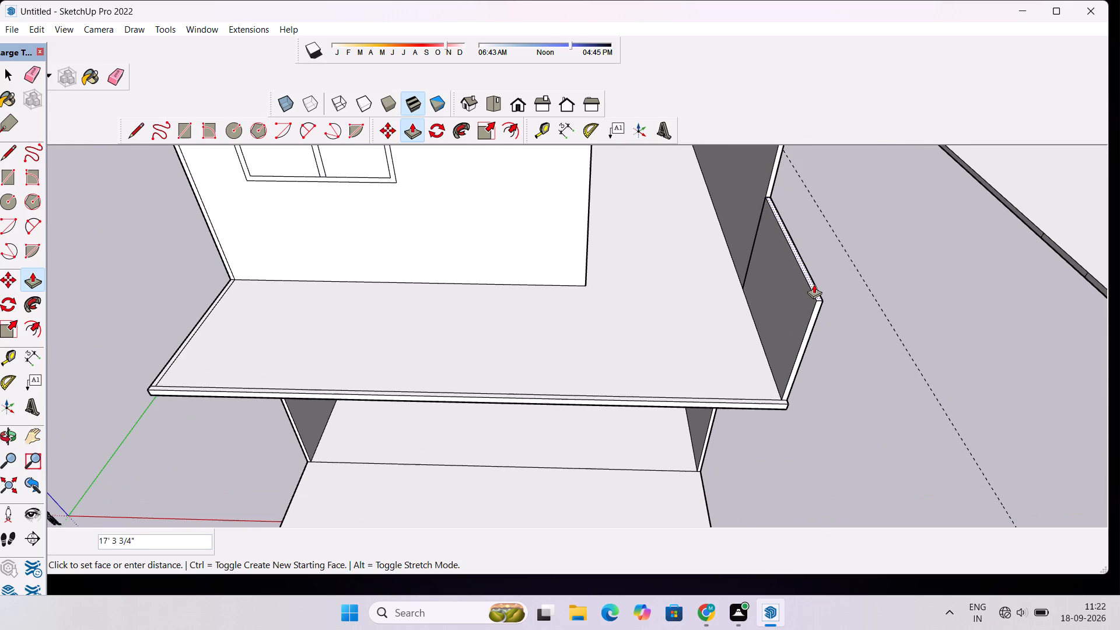
scroll(814, 284, down, 4)
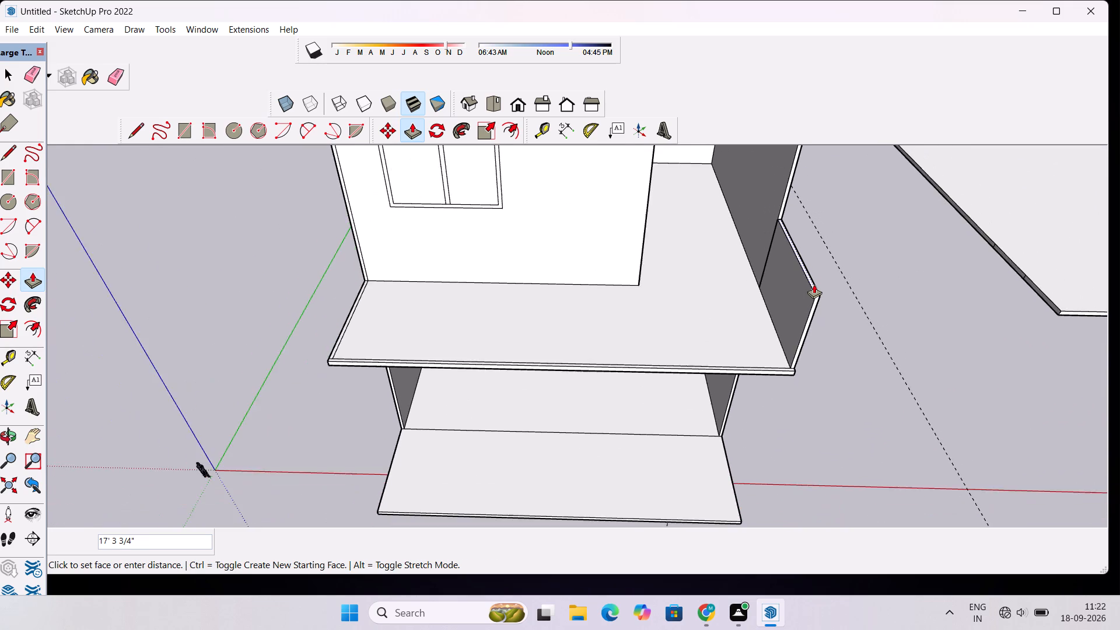
scroll(814, 284, up, 5)
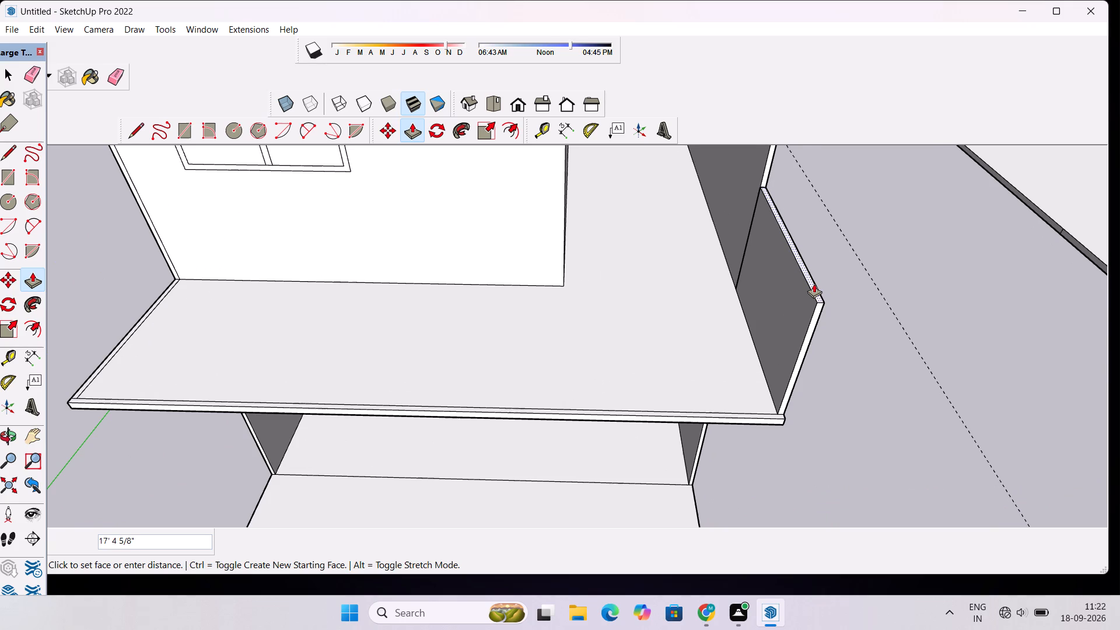
scroll(814, 283, up, 2)
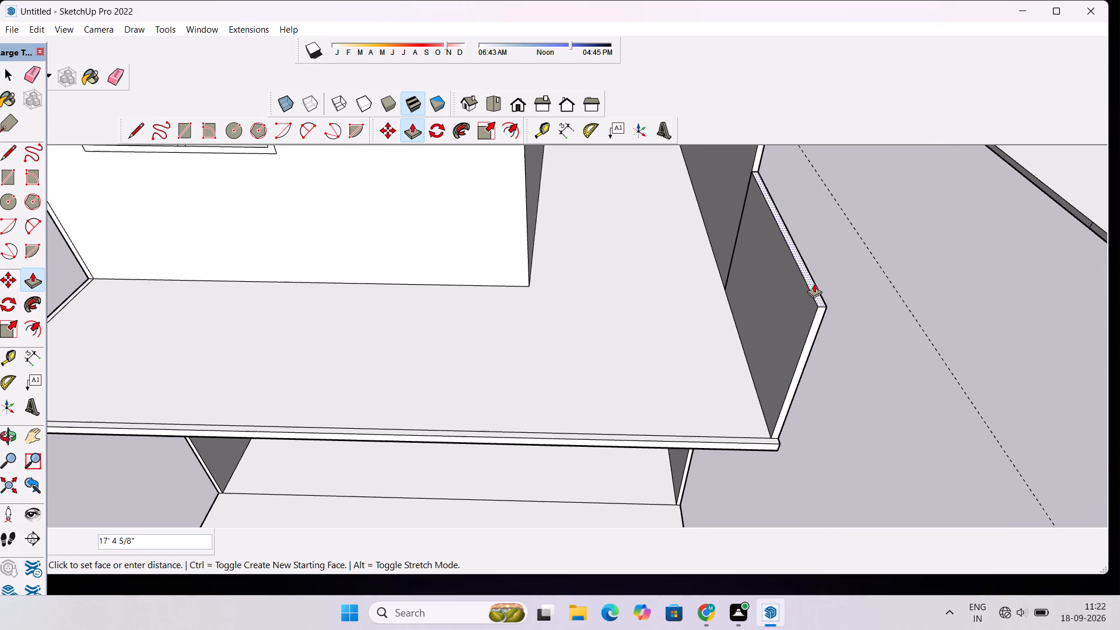
scroll(815, 274, down, 3)
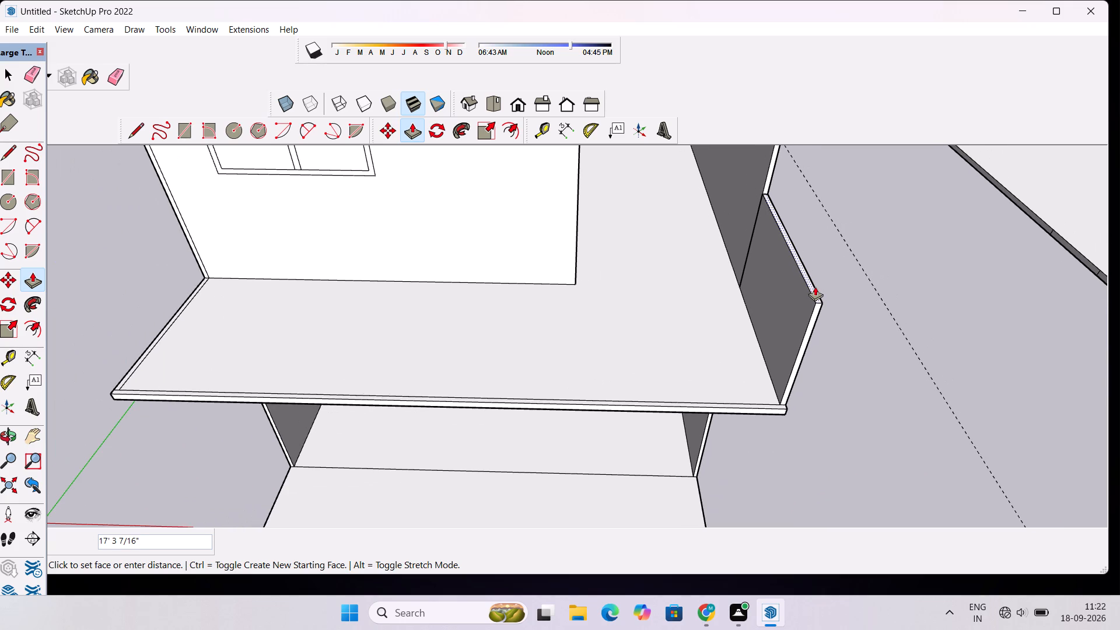
text(16')
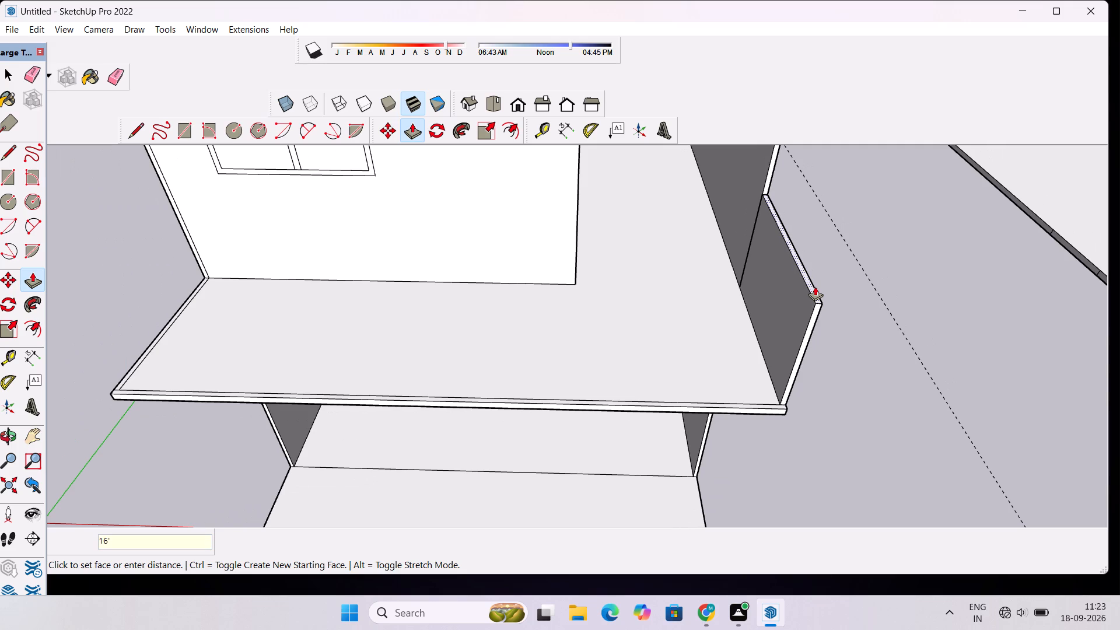
key(Return)
Push/Pull the upper floor's side border strip nearest the origin up to match the height of the opposite low side wall.
key(o)
scroll(791, 287, down, 6)
drag(982, 349, 461, 292)
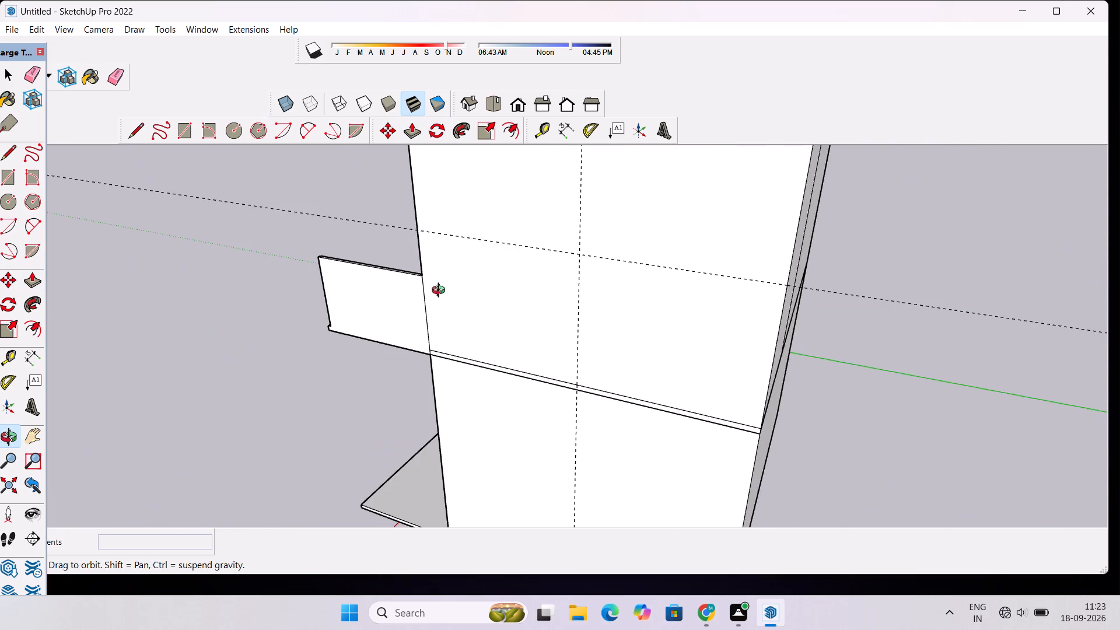
drag(442, 295, 768, 290)
scroll(752, 299, down, 4)
drag(353, 280, 732, 359)
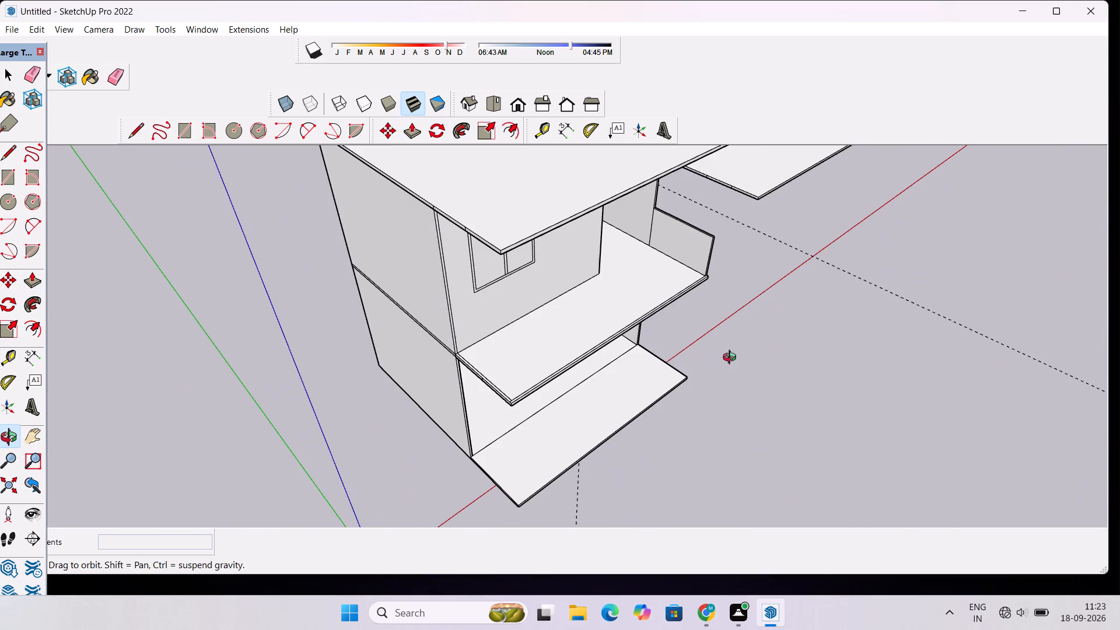
scroll(524, 360, up, 1)
shift+drag(499, 367, 522, 351)
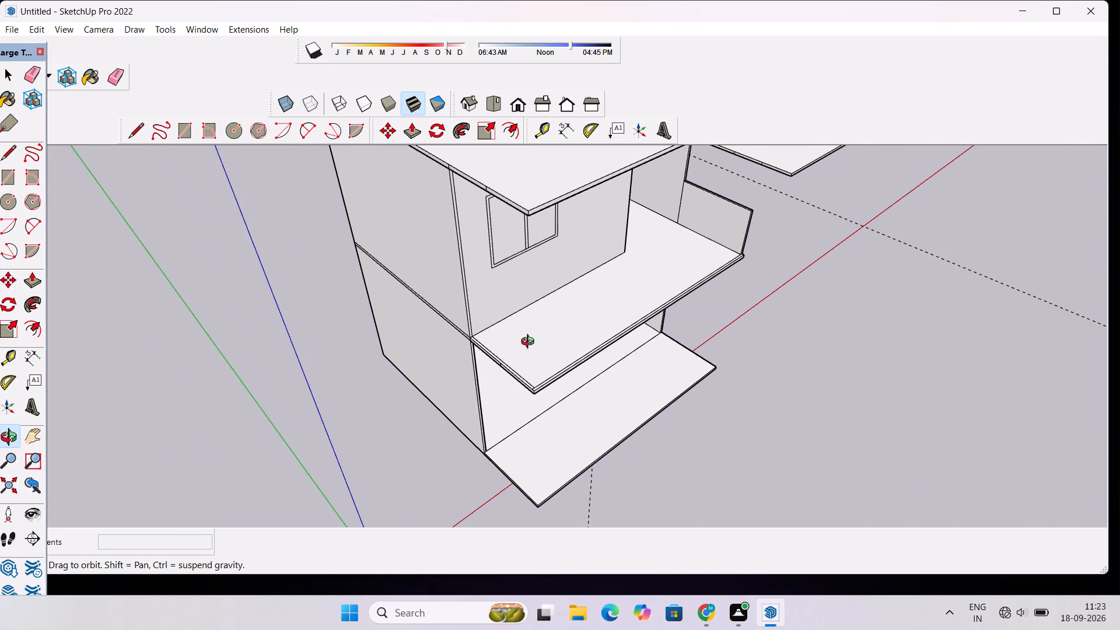
scroll(544, 330, up, 5)
shift+drag(466, 388, 480, 334)
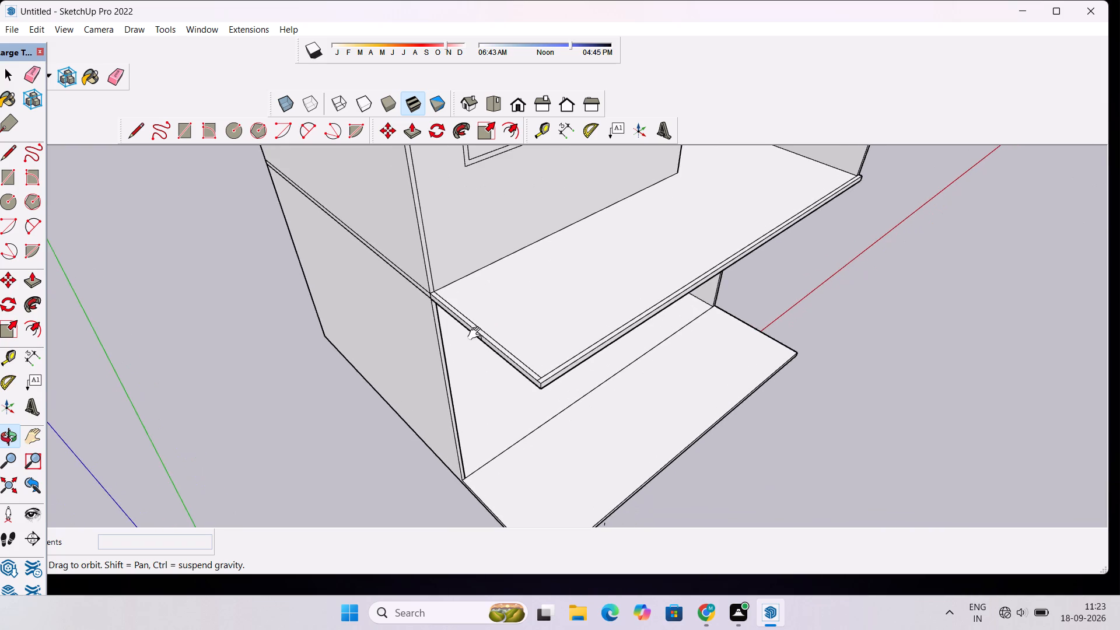
scroll(467, 342, up, 2)
shift+drag(467, 342, 464, 348)
shift+scroll(461, 356, up, 5)
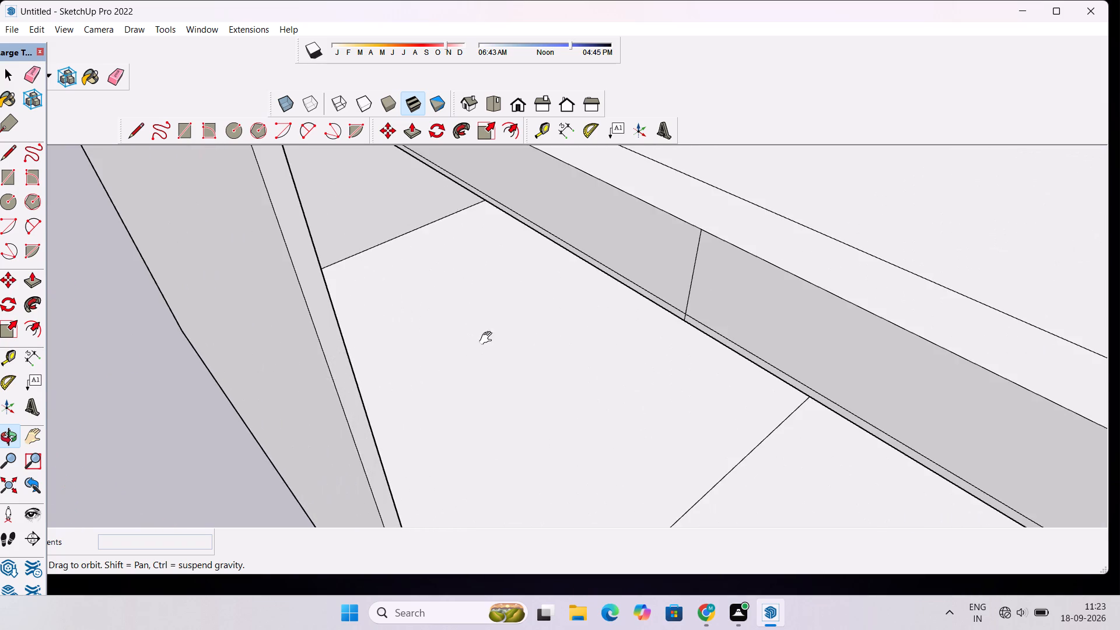
shift+scroll(484, 334, down, 7)
shift+drag(486, 334, 459, 342)
shift+scroll(457, 344, up, 4)
scroll(456, 358, up, 2)
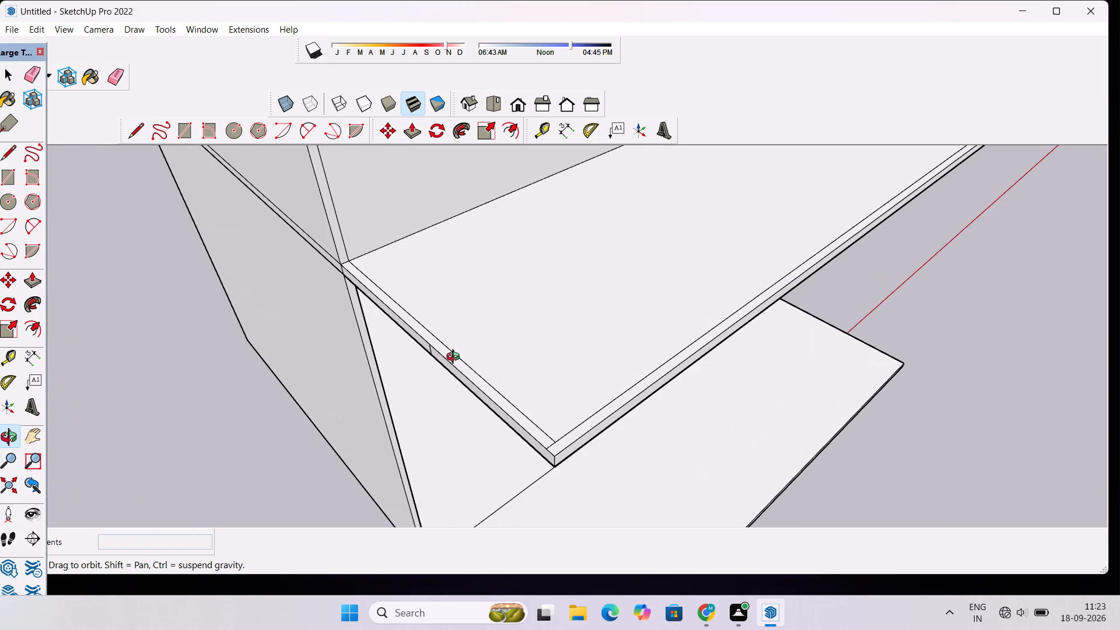
key(p)
click(459, 363)
scroll(461, 346, down, 4)
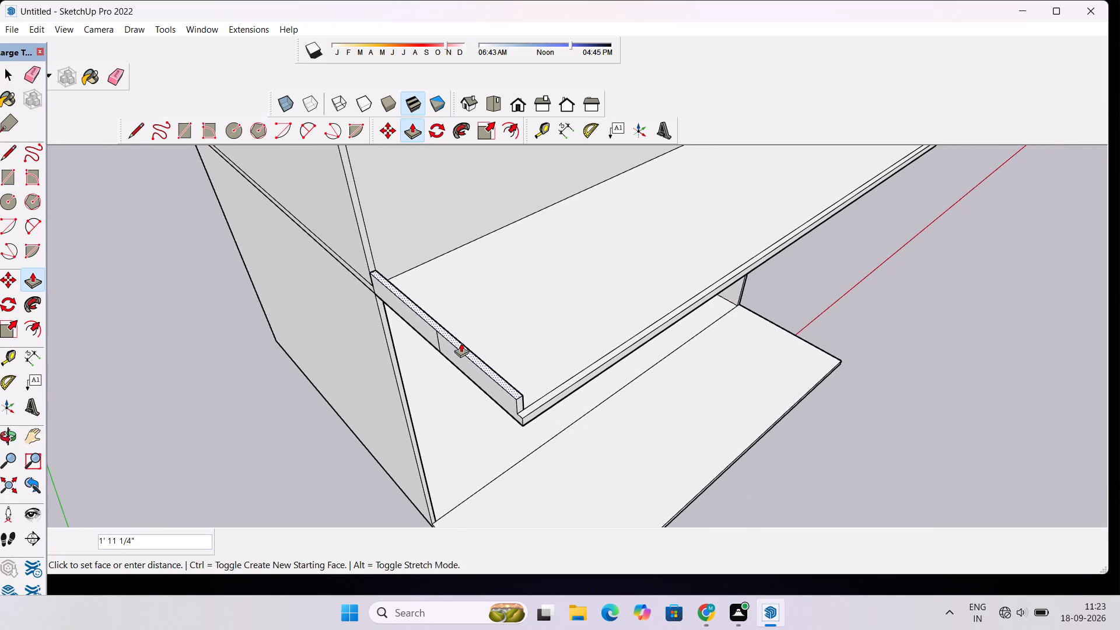
scroll(461, 343, up, 2)
scroll(461, 342, down, 4)
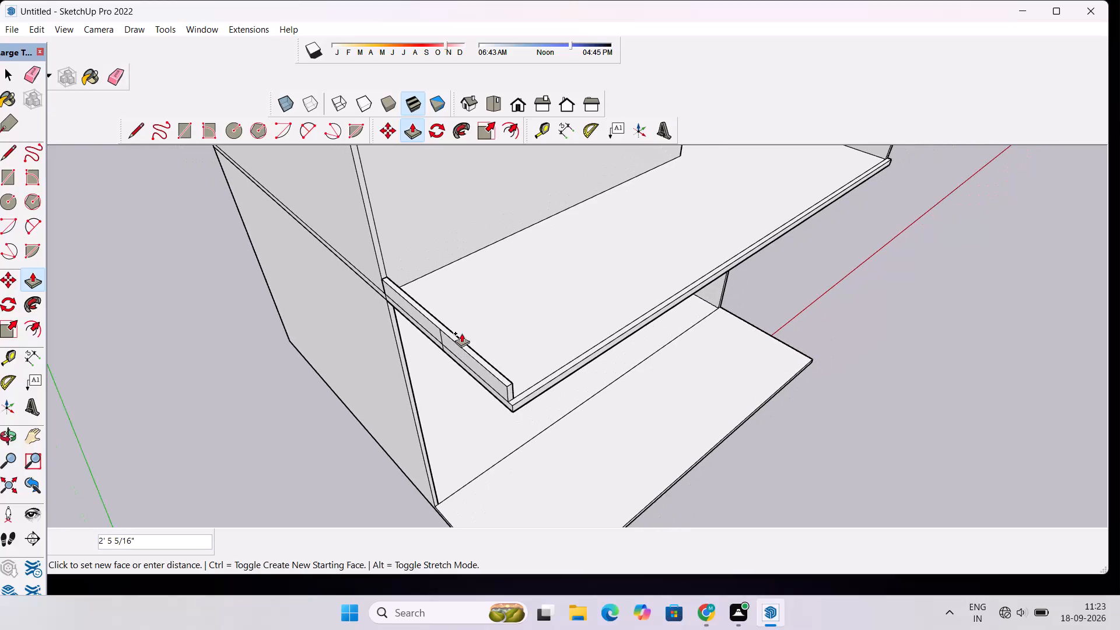
scroll(416, 348, down, 3)
scroll(414, 346, up, 3)
scroll(414, 346, down, 2)
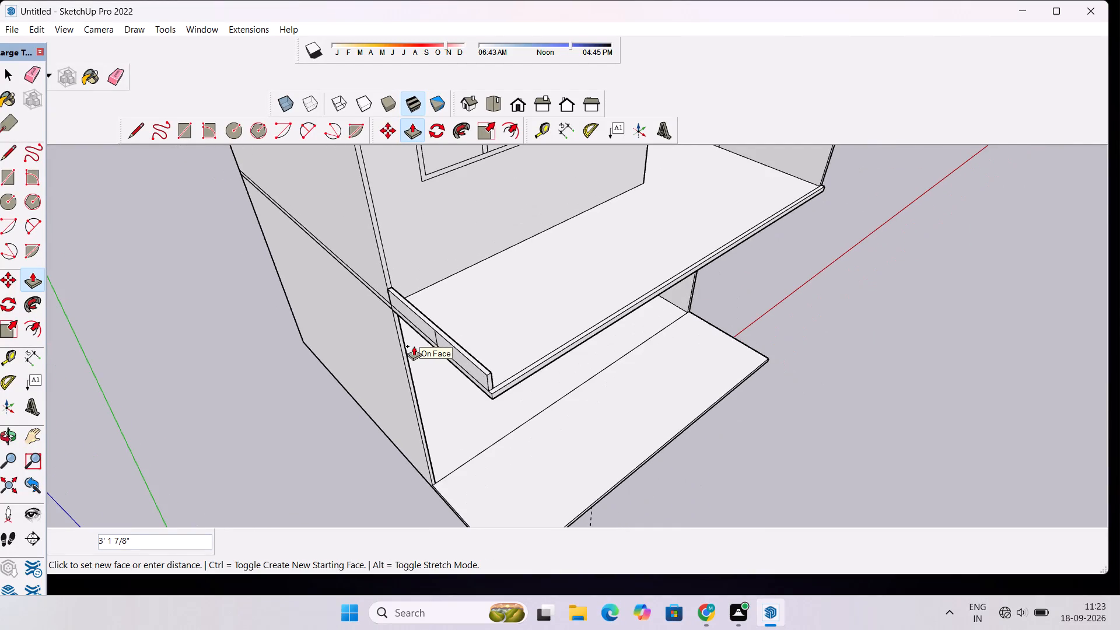
scroll(412, 344, down, 4)
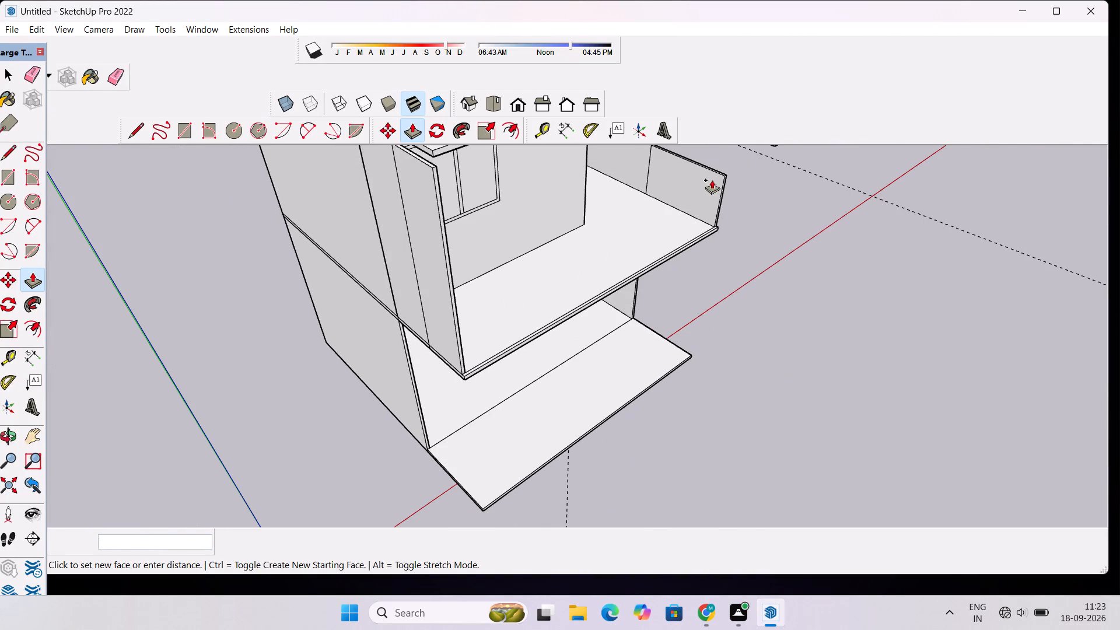
click(722, 174)
Erase the vertical line dividing the outer face of the low side wall nearest the origin.
key(o)
scroll(436, 304, down, 1)
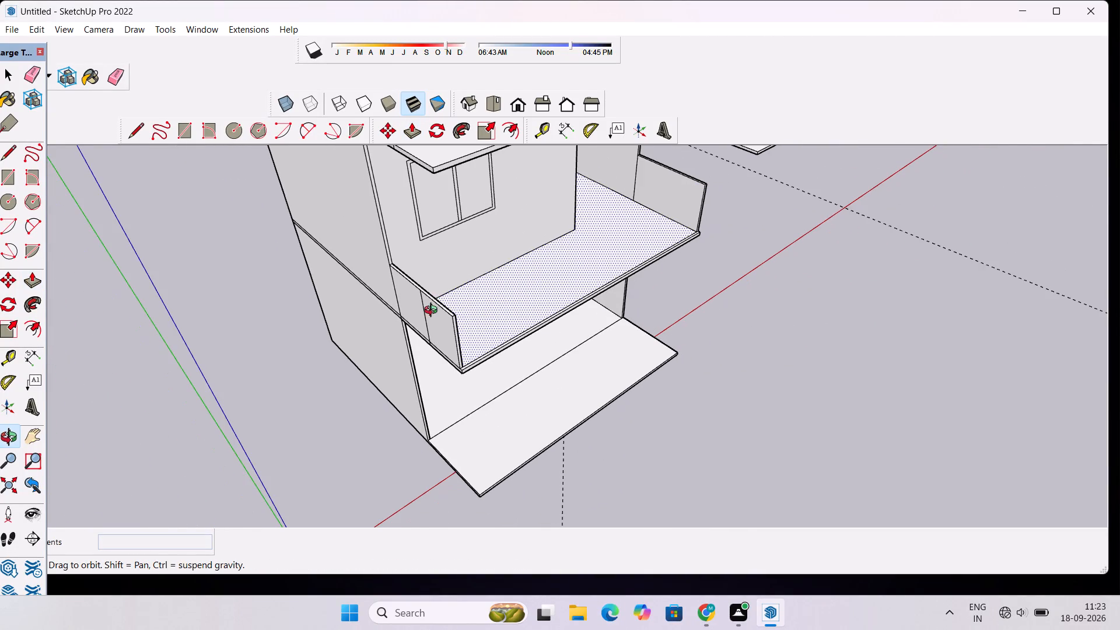
drag(460, 321, 412, 312)
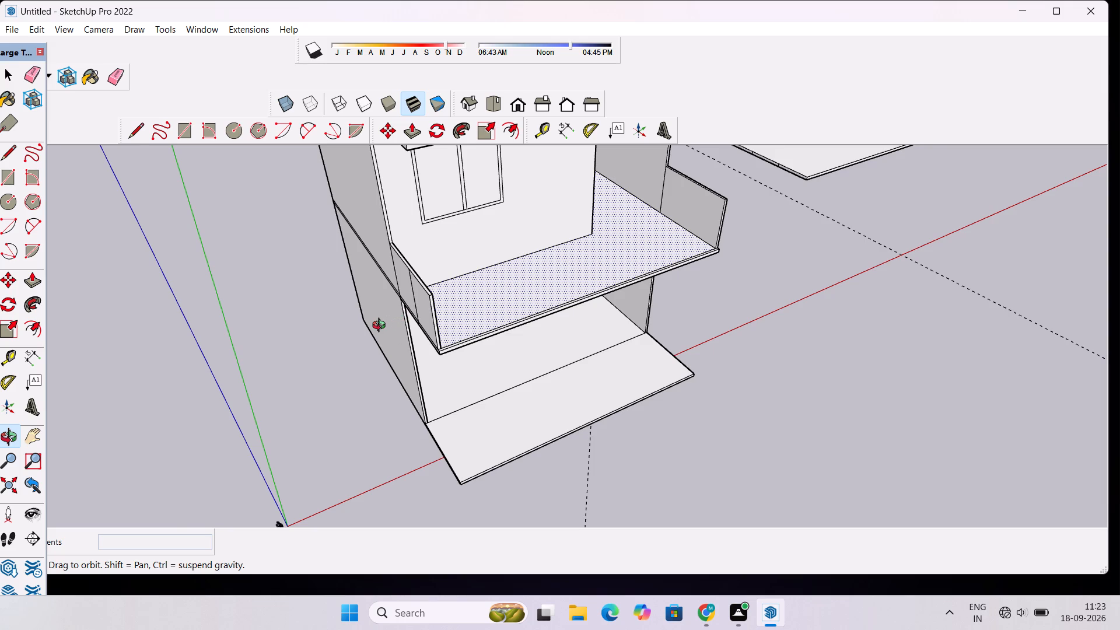
scroll(381, 327, up, 3)
drag(342, 330, 465, 337)
scroll(491, 310, up, 2)
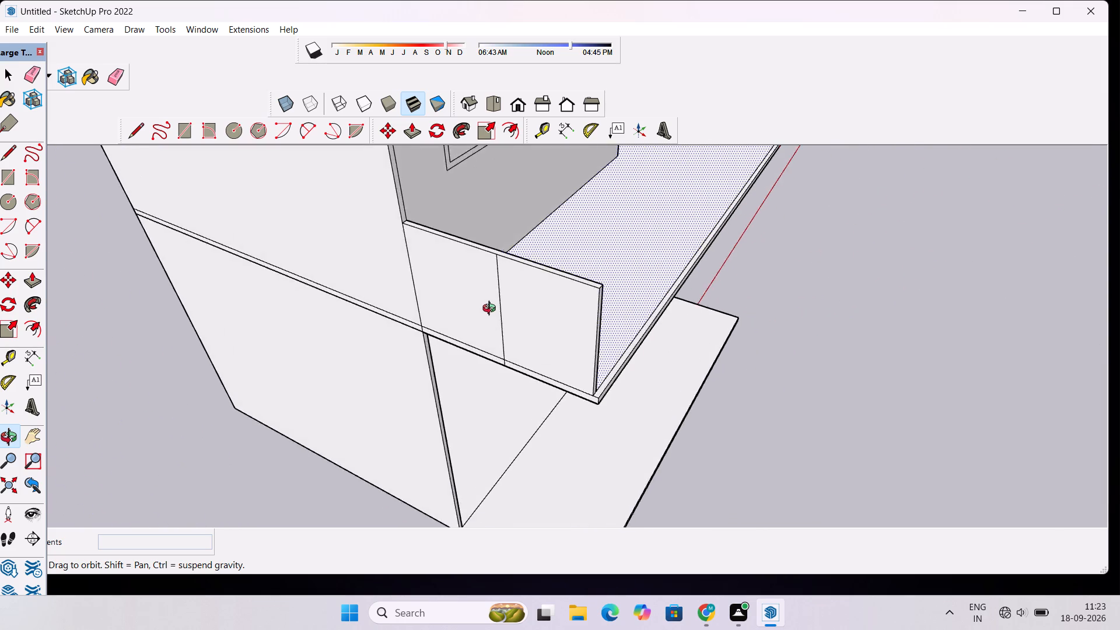
scroll(492, 310, up, 2)
shift+drag(492, 310, 480, 317)
scroll(471, 320, up, 3)
drag(489, 334, 519, 310)
scroll(521, 305, down, 6)
shift+drag(521, 302, 504, 308)
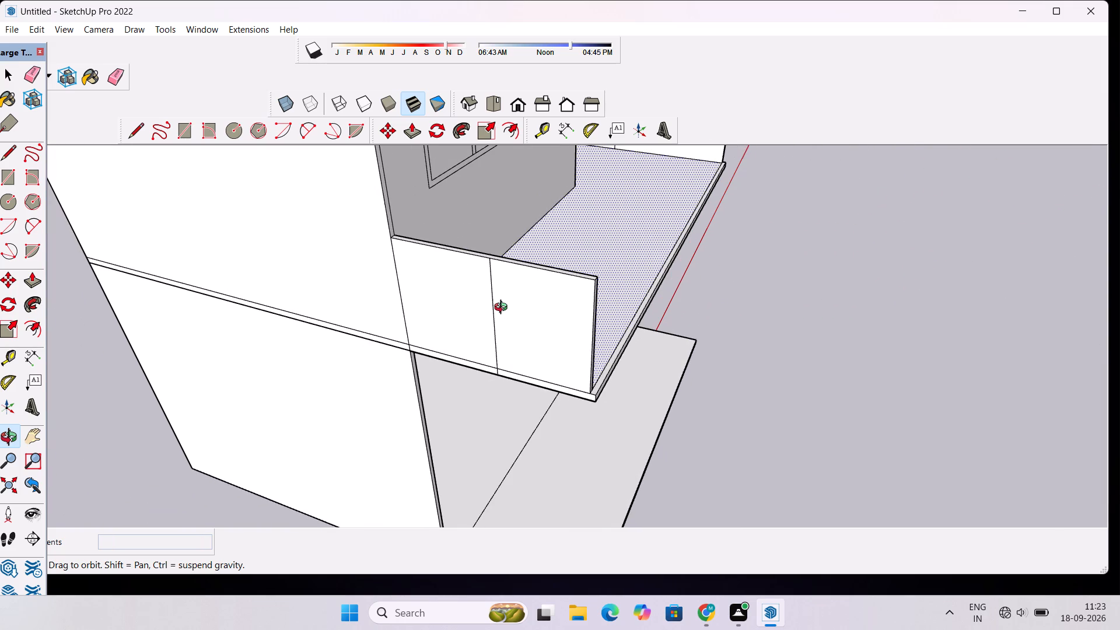
key(e)
scroll(503, 309, up, 3)
click(487, 286)
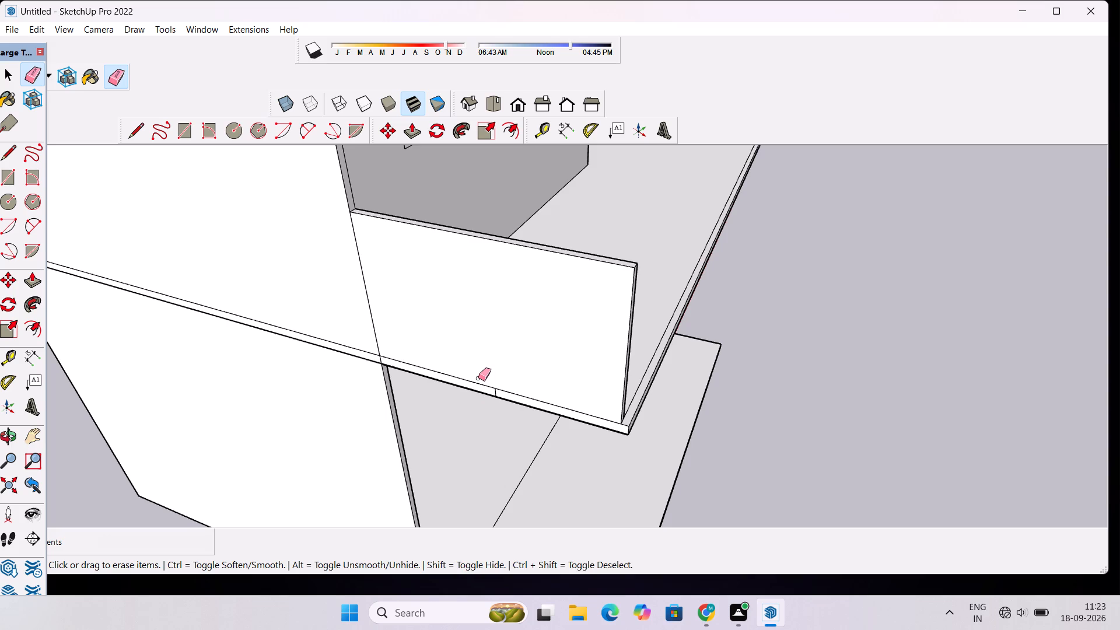
Examine the building from the front, side and above, including both low side walls of the upper terrace.
key(o)
scroll(473, 367, down, 3)
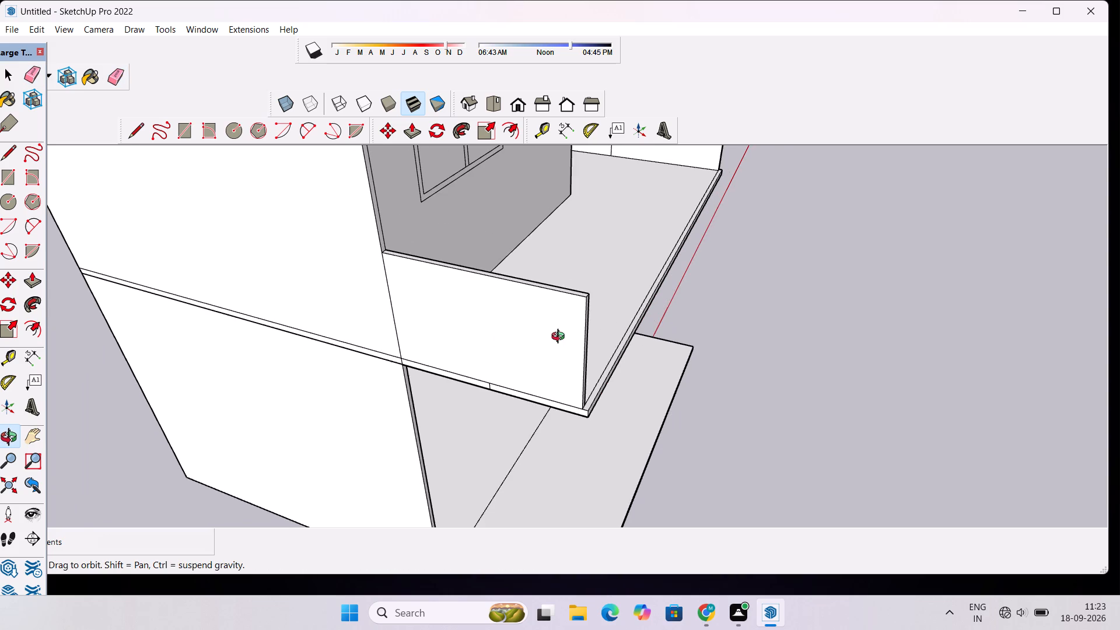
drag(558, 344, 482, 365)
scroll(479, 351, down, 5)
drag(555, 370, 424, 347)
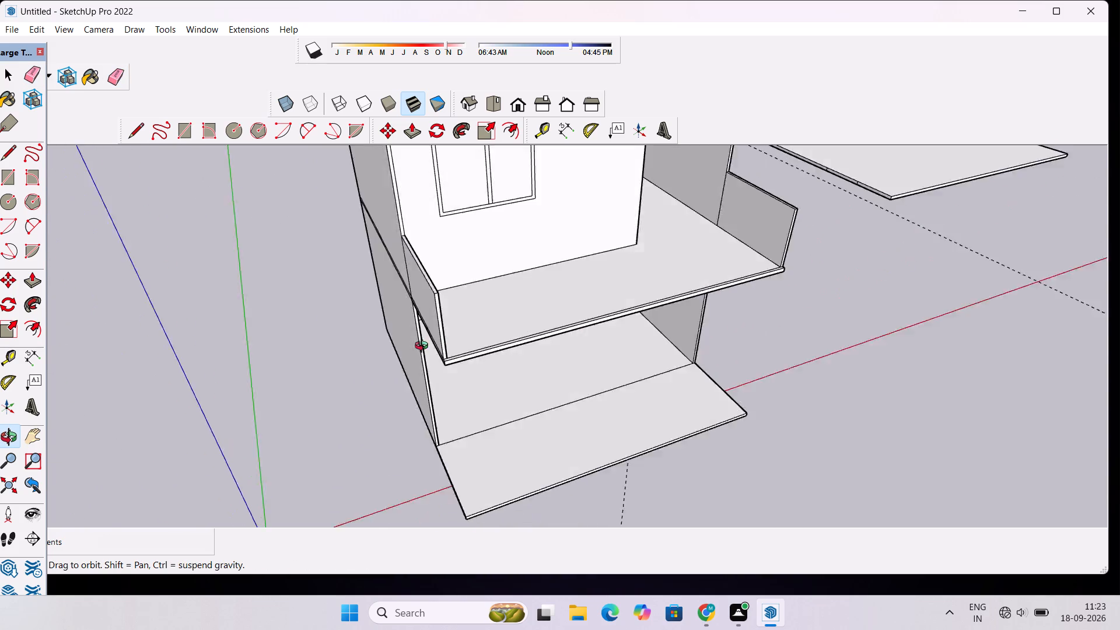
drag(424, 347, 415, 346)
scroll(414, 345, down, 6)
shift+drag(577, 326, 511, 357)
scroll(424, 349, up, 4)
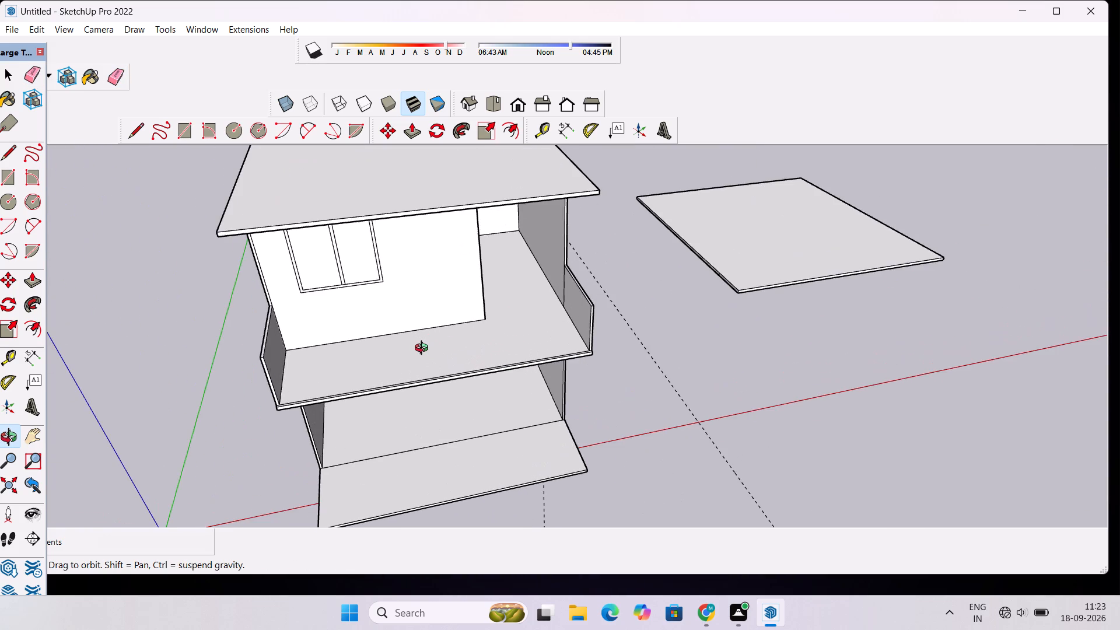
scroll(409, 346, down, 3)
scroll(291, 319, up, 2)
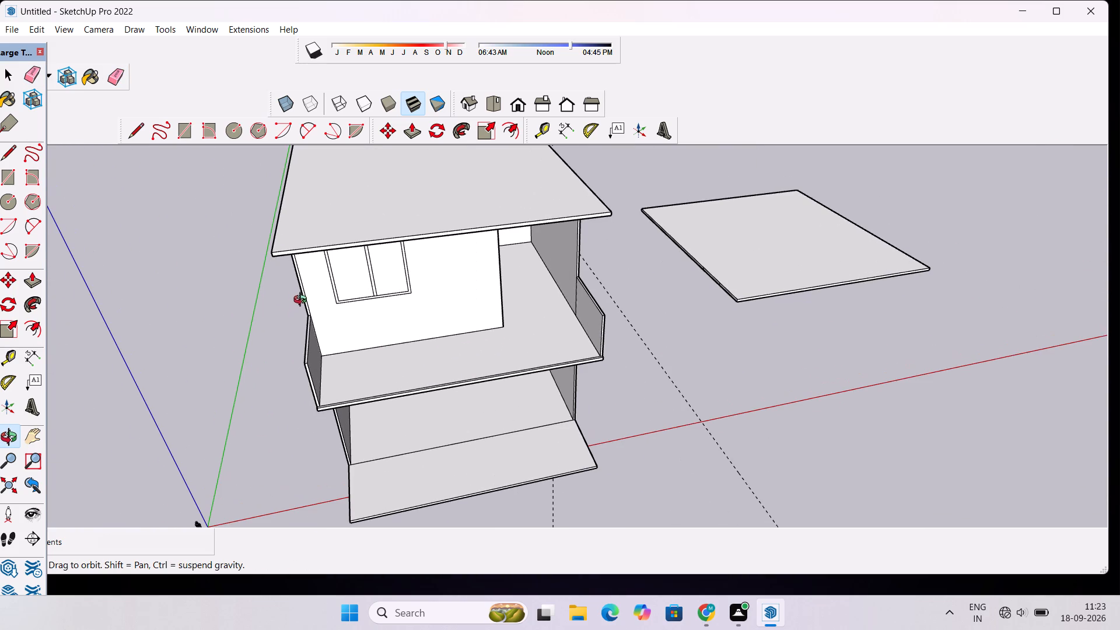
drag(265, 253, 633, 281)
scroll(635, 283, down, 6)
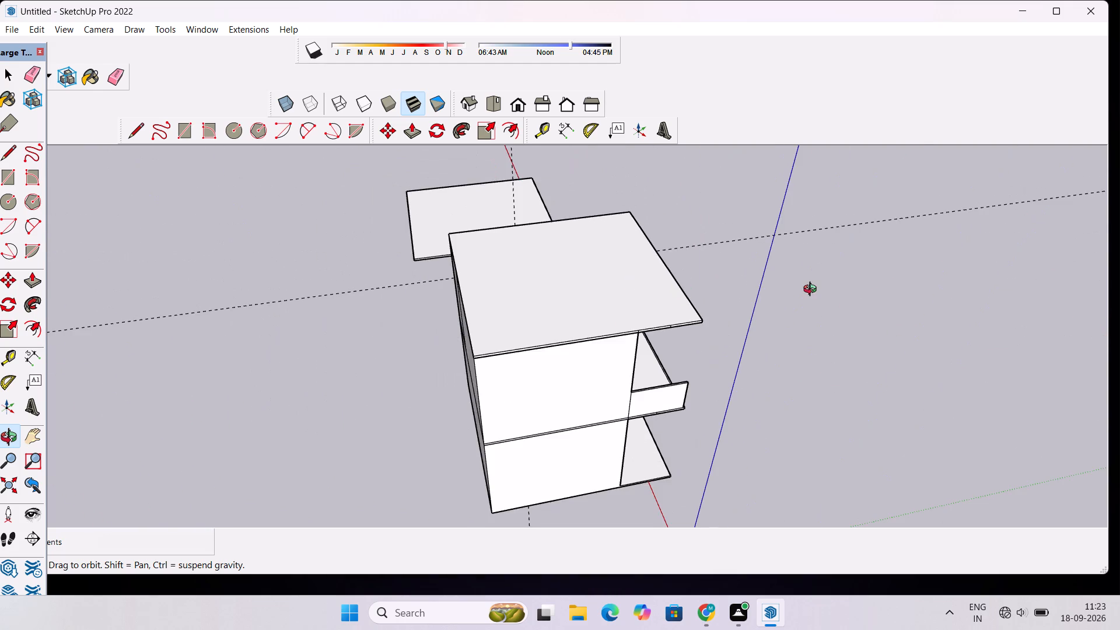
drag(817, 291, 673, 292)
scroll(661, 306, up, 1)
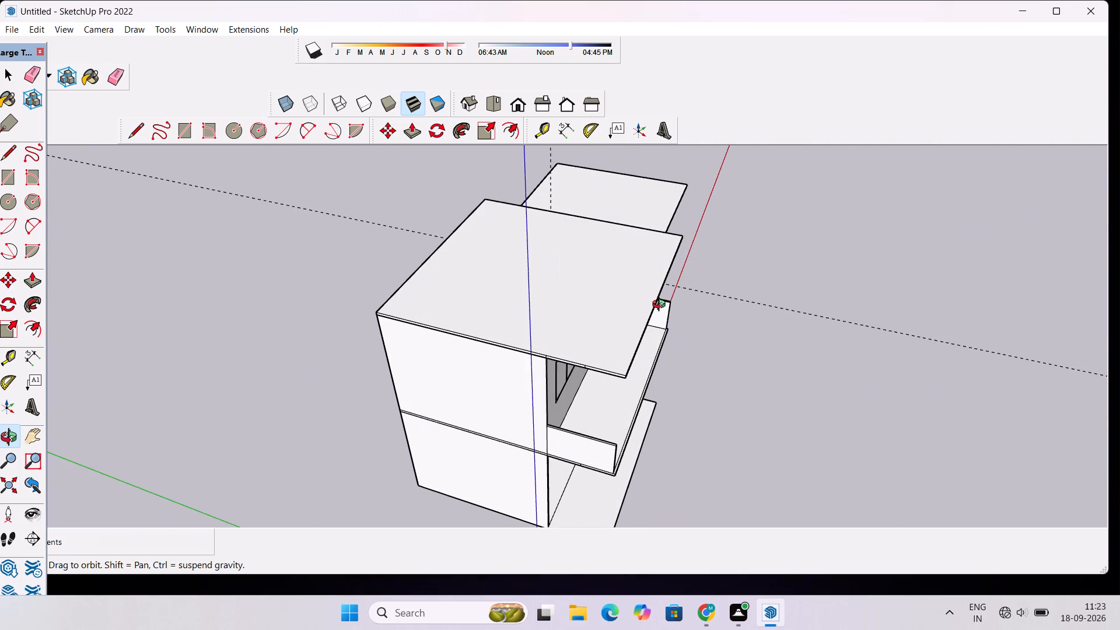
scroll(586, 323, down, 3)
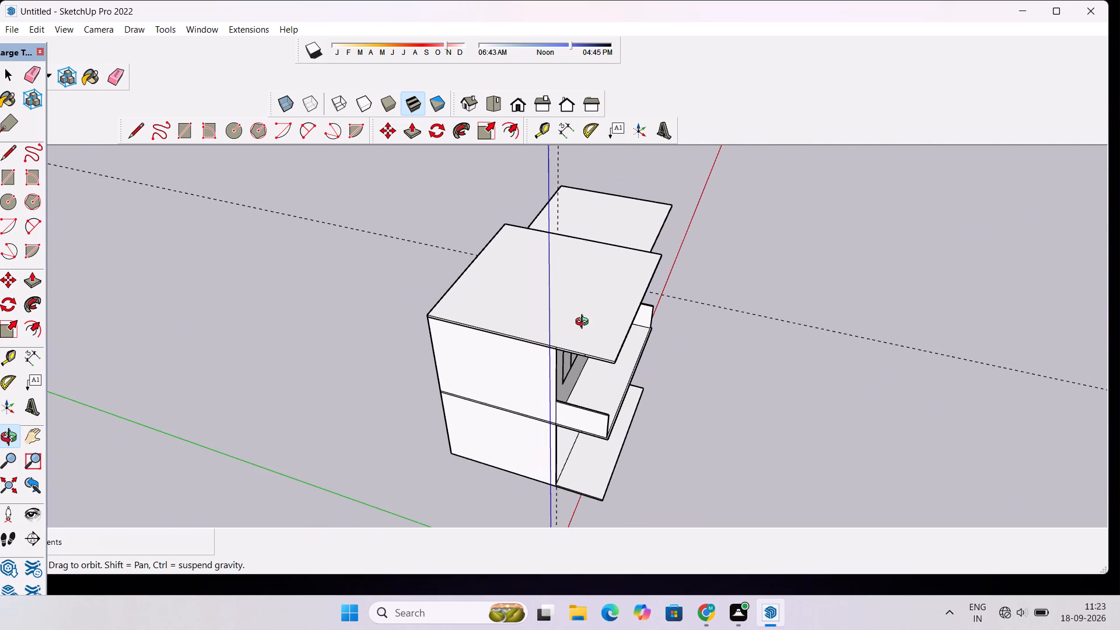
scroll(584, 323, up, 2)
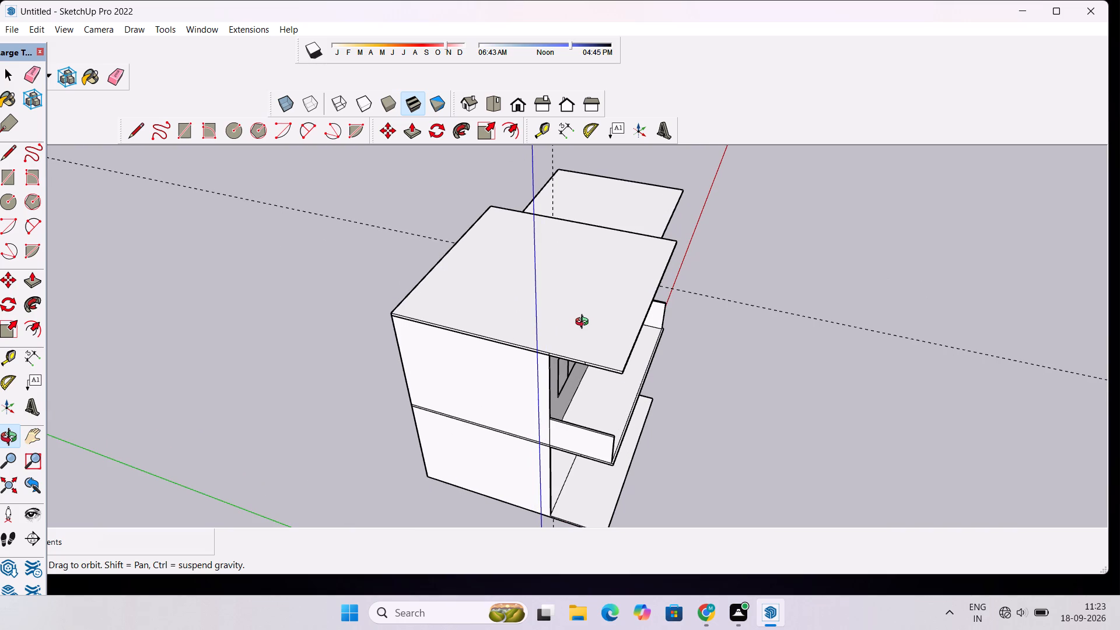
scroll(584, 323, down, 2)
drag(728, 365, 413, 256)
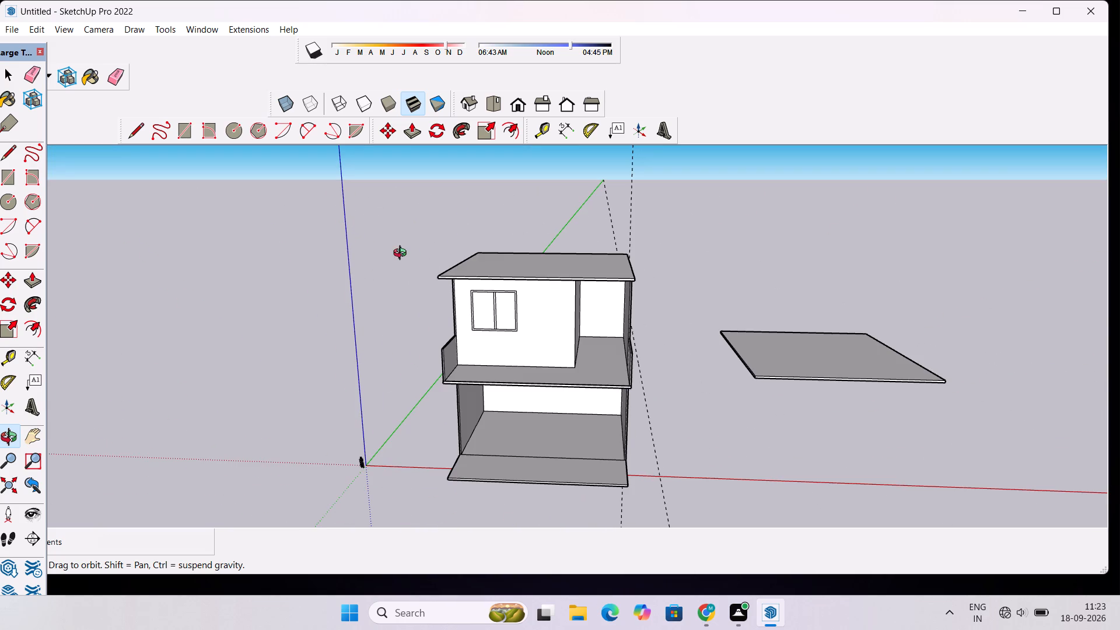
scroll(460, 269, up, 6)
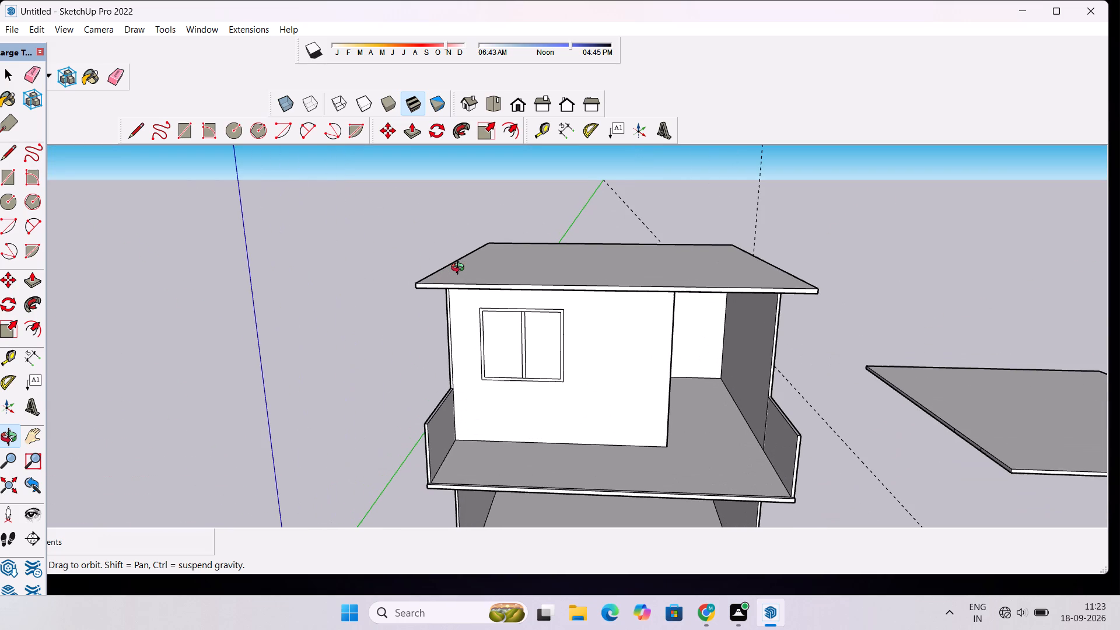
scroll(460, 269, up, 5)
scroll(460, 269, down, 11)
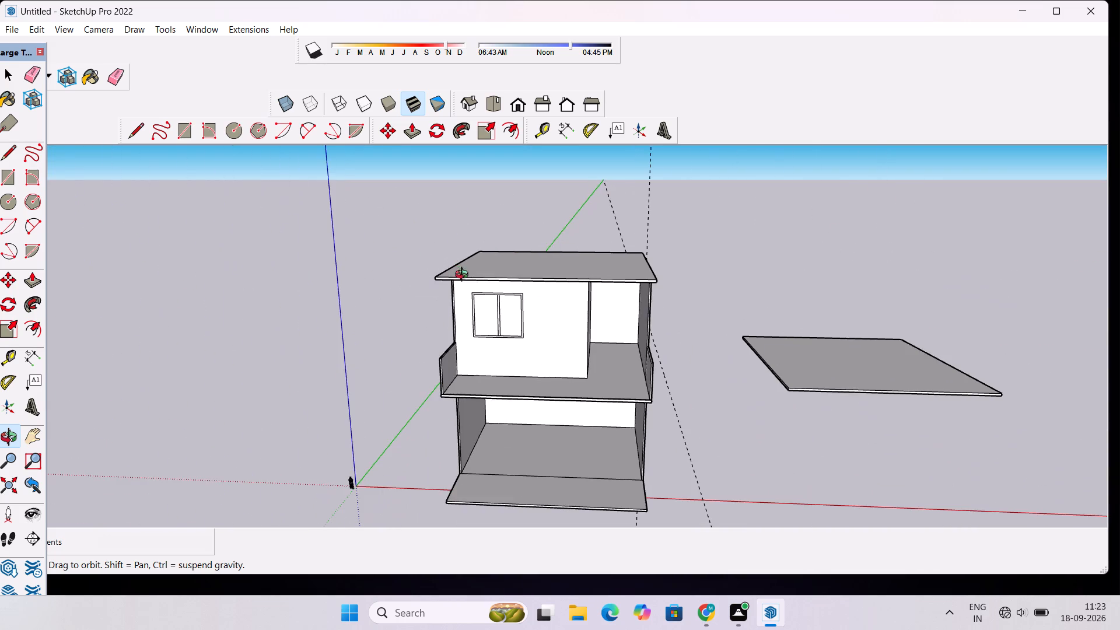
drag(446, 399, 458, 342)
scroll(461, 334, down, 5)
drag(494, 325, 498, 467)
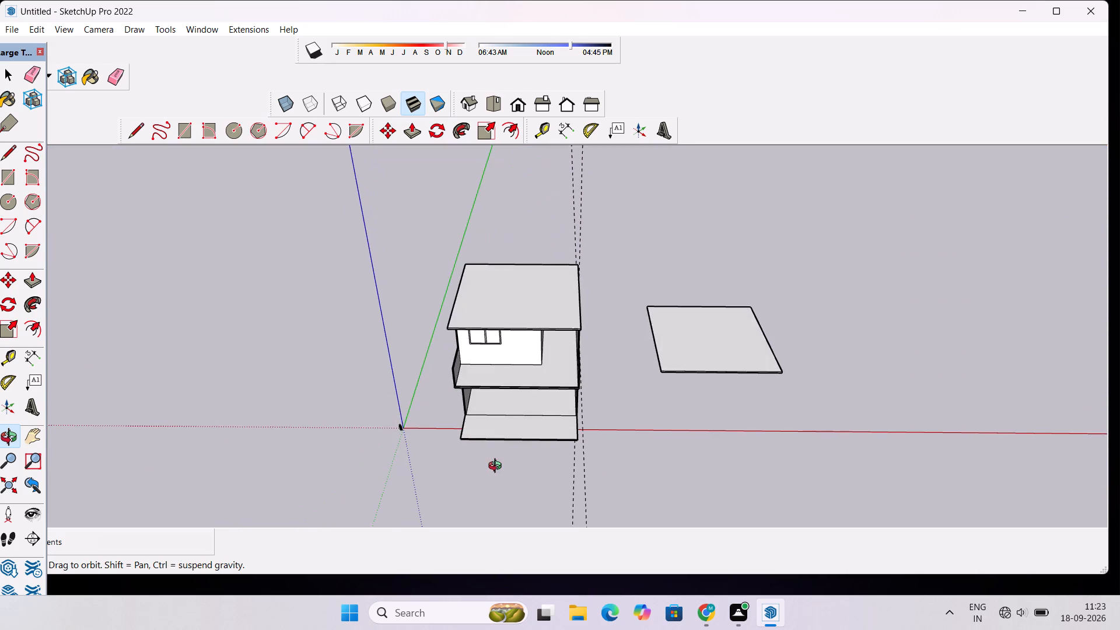
Push/Pull the upper floor's front border strip up 8' as a low front wall between the two side walls.
scroll(480, 381, up, 5)
scroll(422, 387, up, 5)
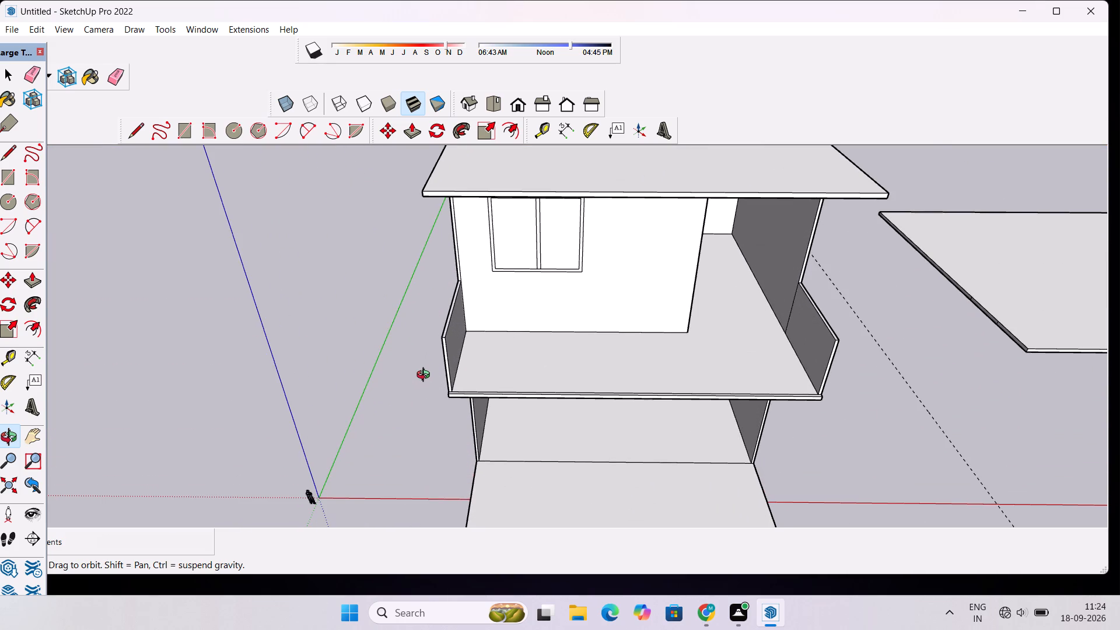
scroll(426, 376, up, 5)
scroll(428, 374, down, 3)
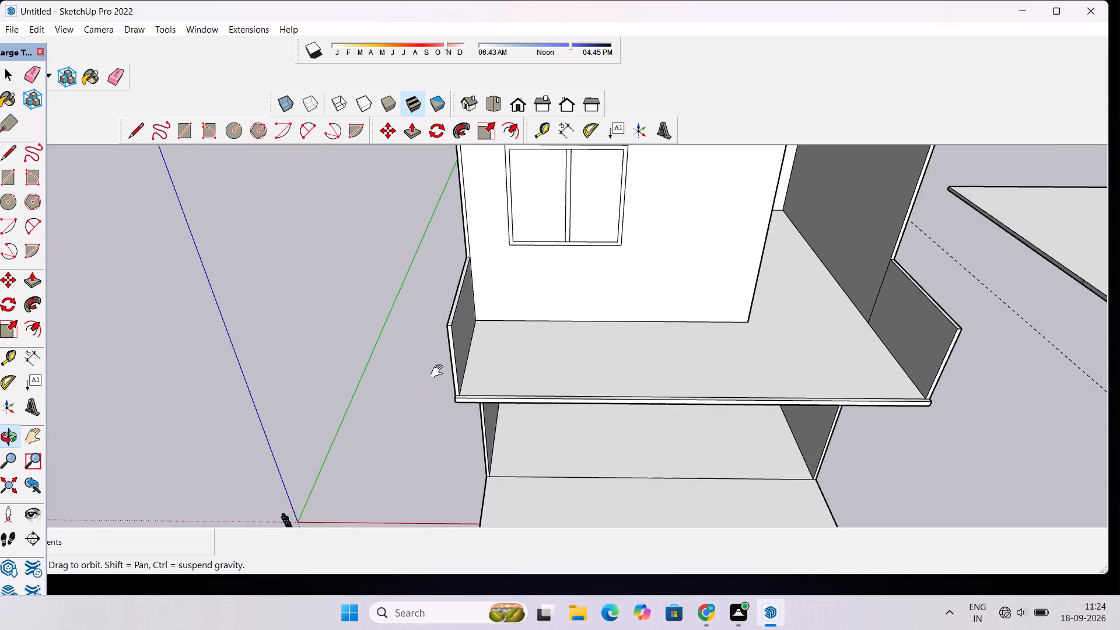
shift+drag(439, 372, 383, 387)
scroll(554, 424, up, 4)
shift+drag(551, 421, 506, 419)
shift+scroll(506, 419, down, 5)
shift+drag(467, 429, 461, 443)
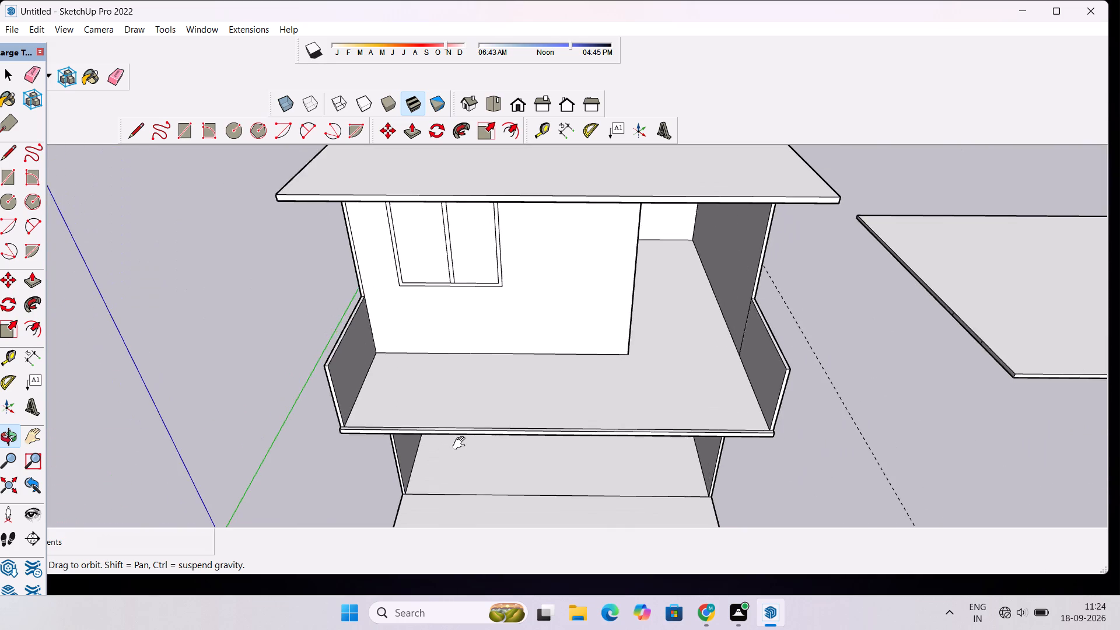
shift+scroll(460, 444, up, 3)
shift+drag(481, 433, 450, 441)
scroll(449, 441, up, 2)
key(p)
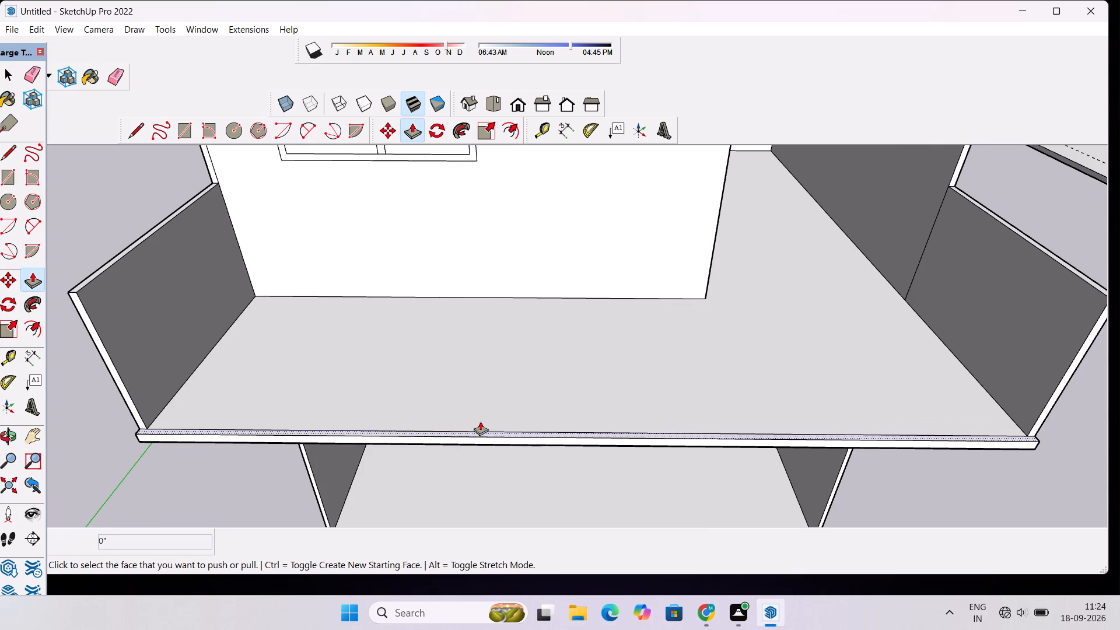
click(488, 435)
scroll(488, 416, down, 7)
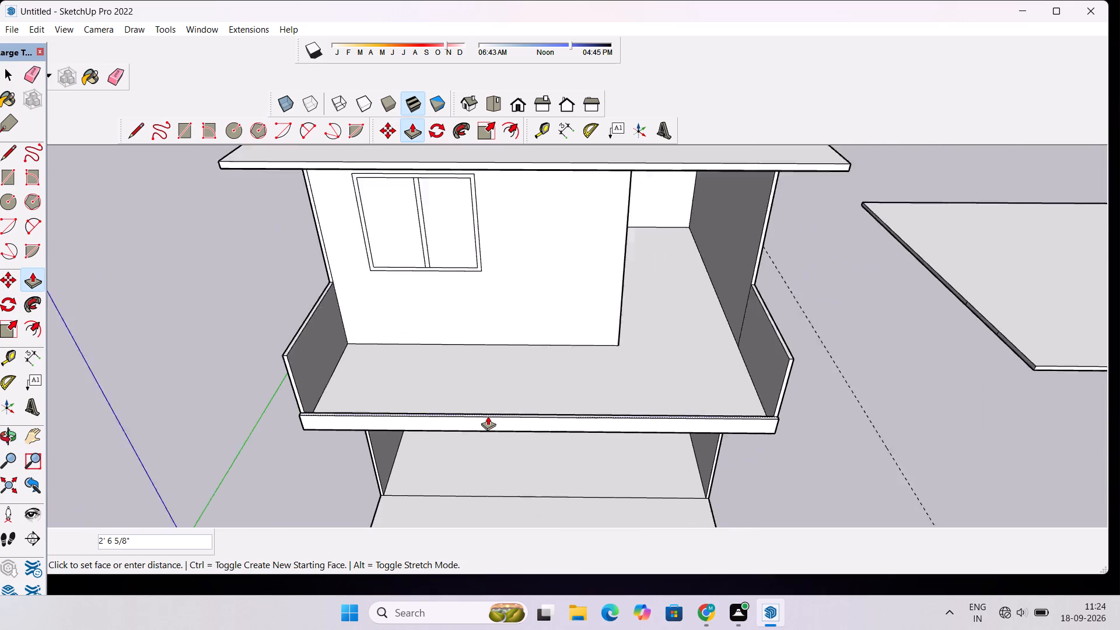
scroll(488, 416, down, 2)
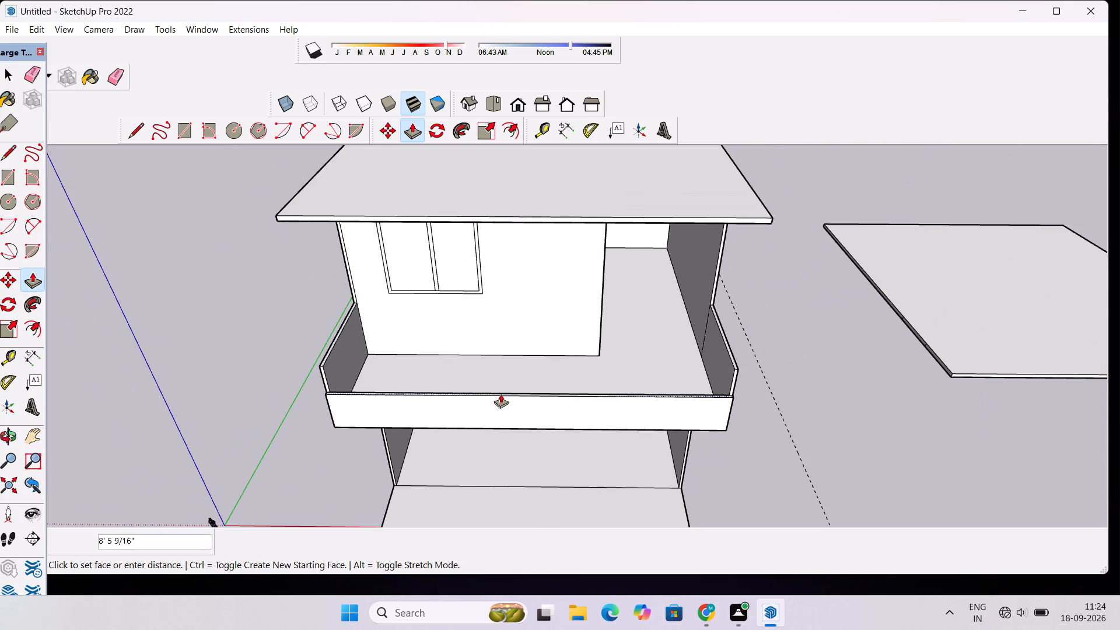
text(8')
key(Return)
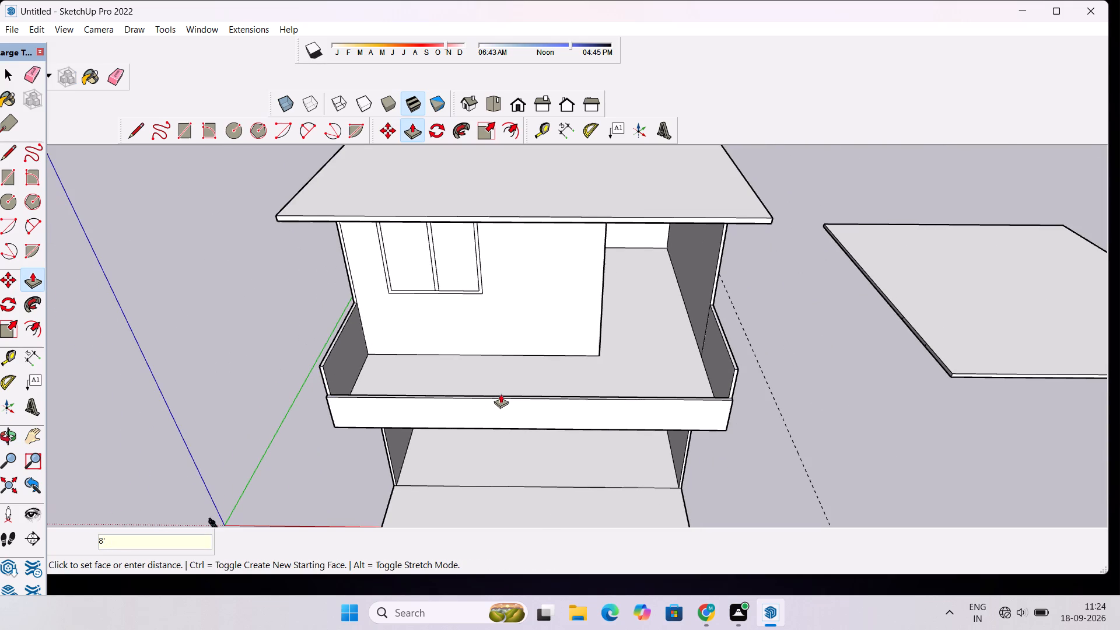
key(o)
drag(528, 454, 468, 355)
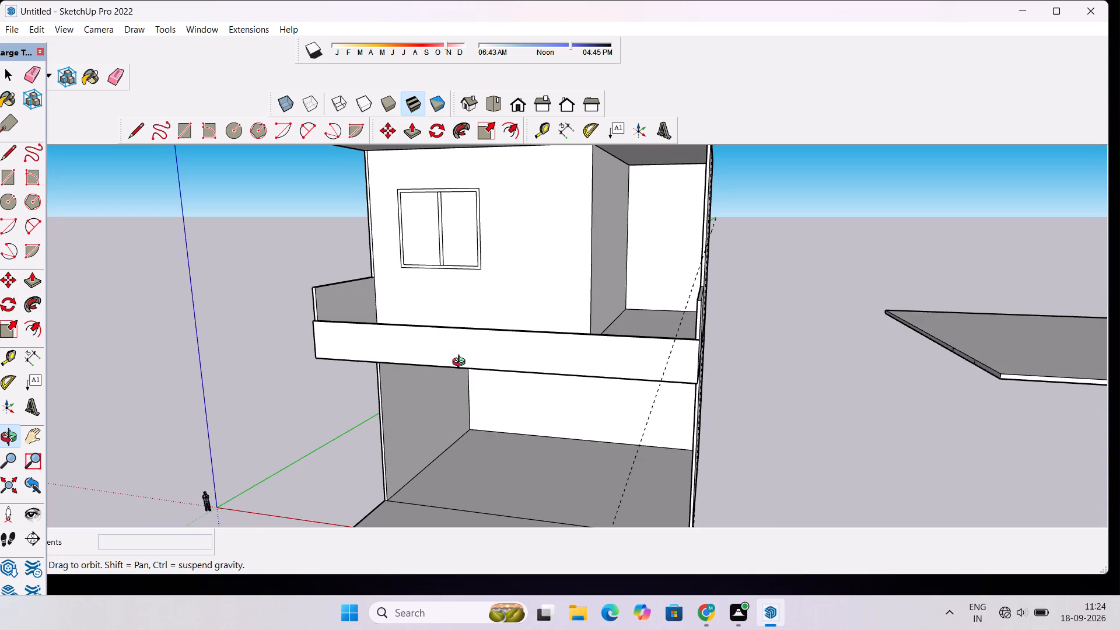
Examine the building from the front, sides and above, checking where the low front wall meets the terrace side walls.
scroll(462, 363, down, 6)
drag(583, 337, 592, 407)
scroll(454, 380, up, 3)
drag(396, 381, 580, 377)
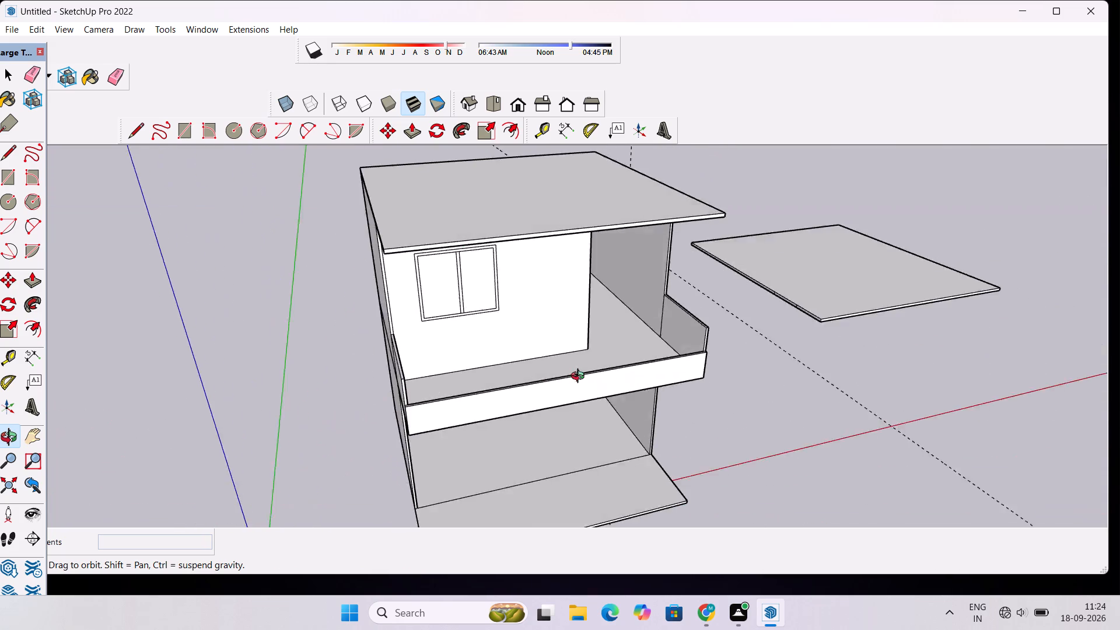
drag(580, 377, 612, 368)
scroll(469, 398, up, 4)
drag(485, 419, 555, 428)
scroll(562, 425, up, 2)
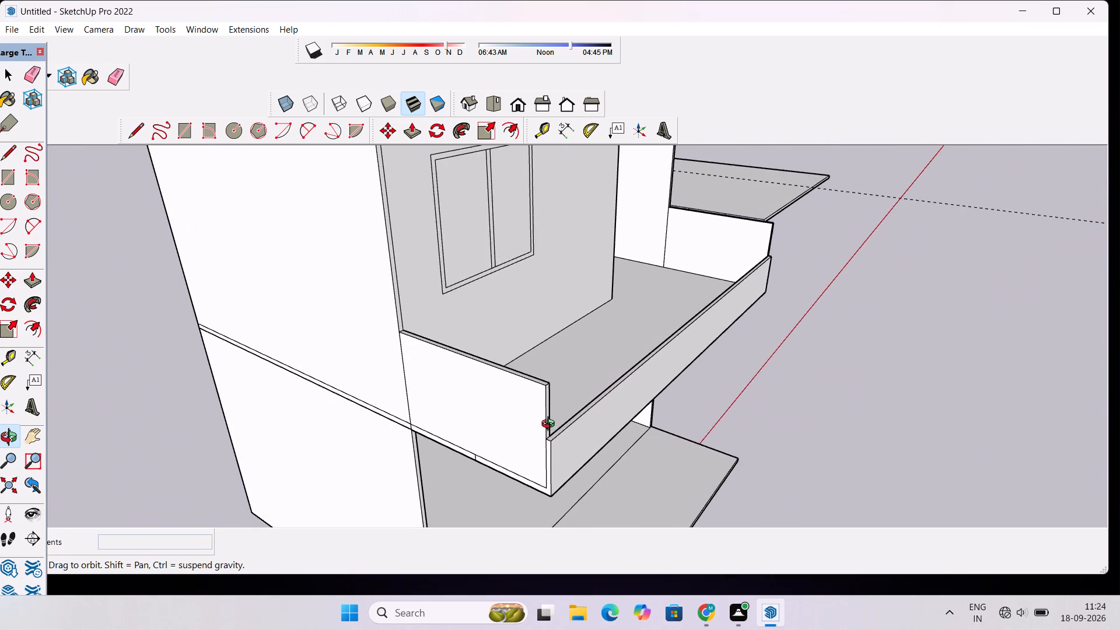
shift+drag(548, 425, 498, 391)
shift+scroll(488, 386, up, 3)
drag(514, 383, 405, 408)
scroll(403, 408, down, 5)
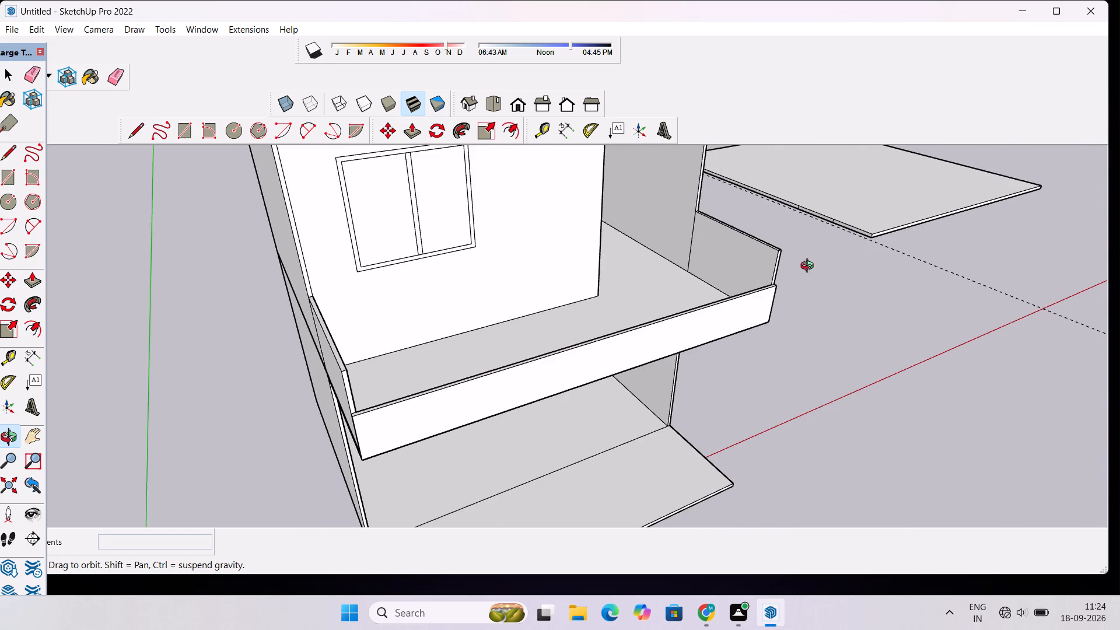
drag(806, 274, 602, 314)
scroll(586, 320, down, 4)
shift+drag(586, 320, 609, 403)
shift+drag(512, 400, 549, 376)
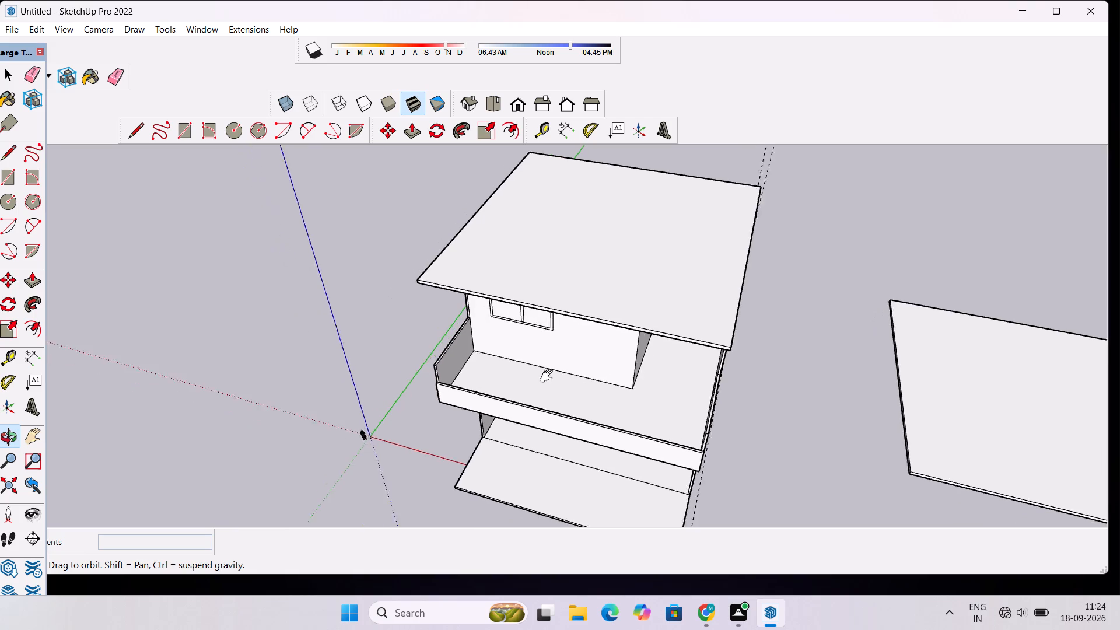
shift+drag(549, 376, 567, 358)
scroll(514, 373, up, 2)
drag(476, 381, 562, 373)
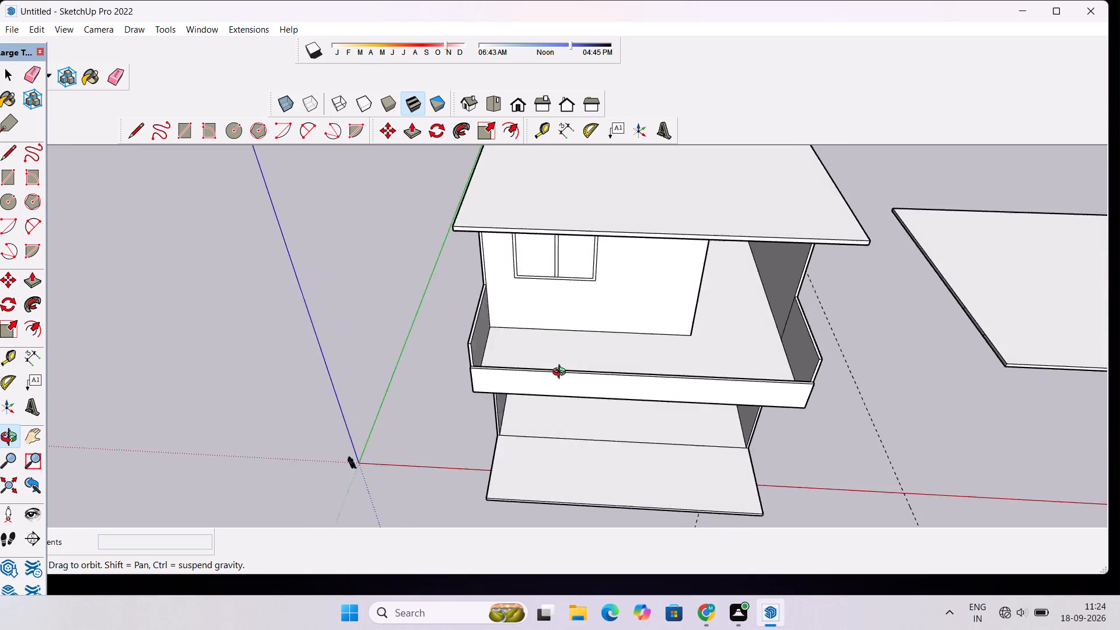
drag(562, 373, 668, 336)
scroll(597, 336, down, 5)
shift+drag(666, 326, 524, 375)
scroll(506, 379, up, 4)
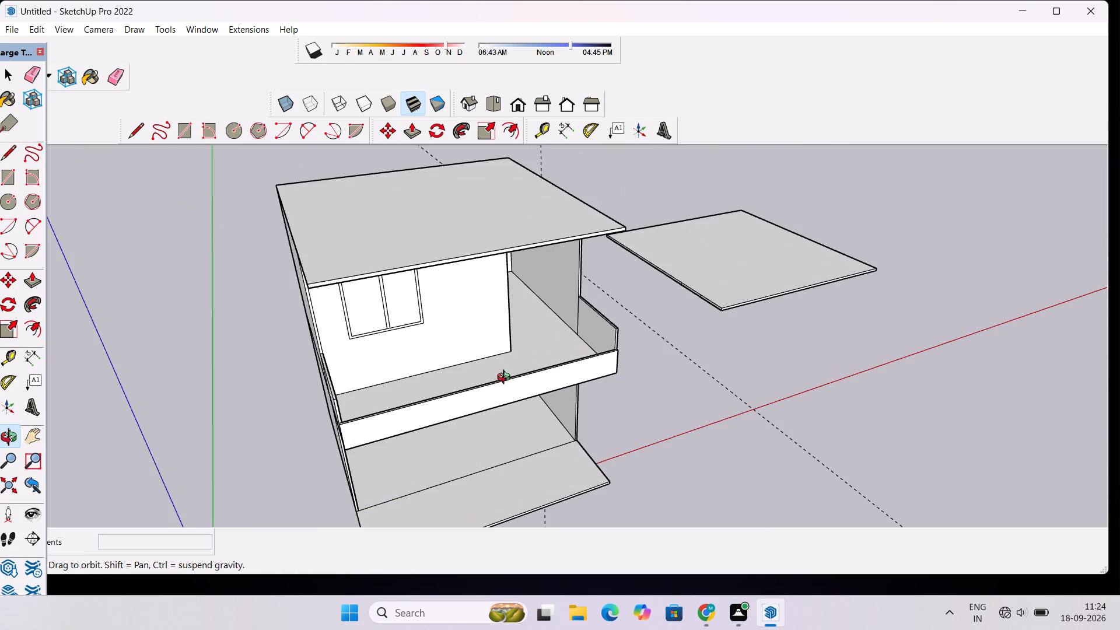
drag(520, 383, 397, 380)
drag(333, 368, 441, 353)
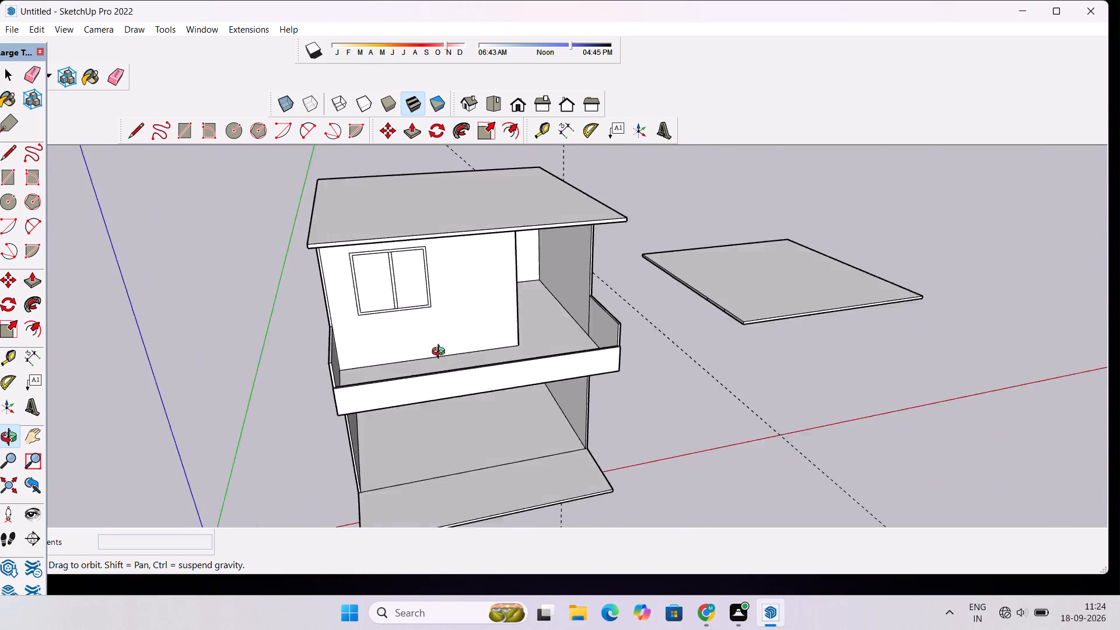
drag(441, 353, 712, 300)
scroll(727, 293, down, 6)
drag(799, 319, 682, 365)
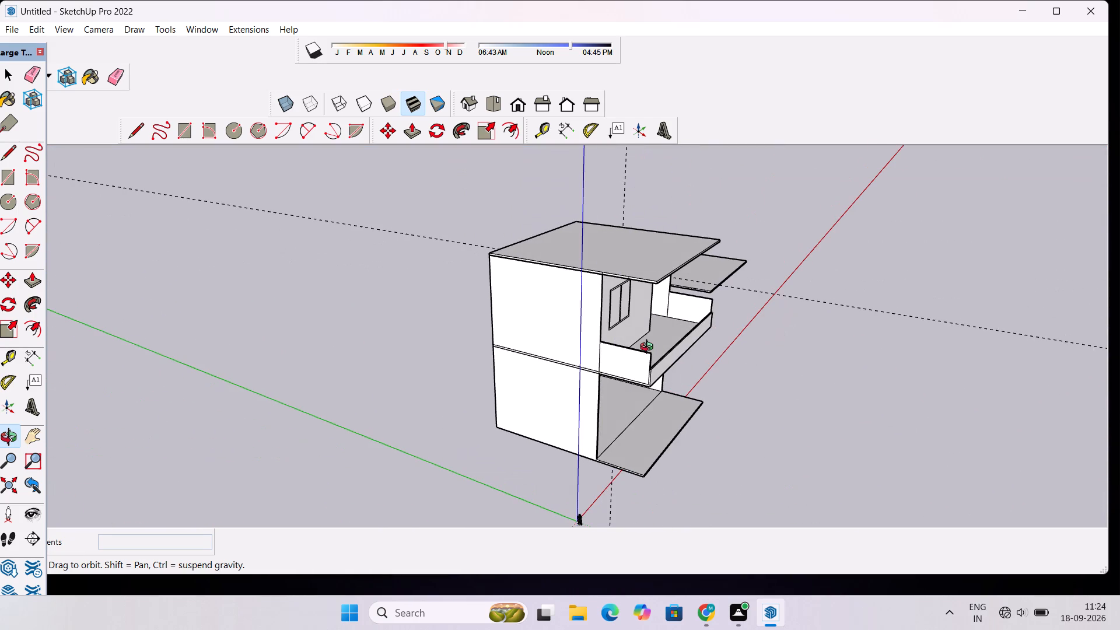
scroll(652, 344, down, 2)
drag(726, 347, 580, 383)
scroll(580, 383, up, 4)
drag(600, 374, 571, 391)
scroll(570, 391, up, 3)
shift+drag(579, 387, 506, 406)
scroll(505, 407, down, 4)
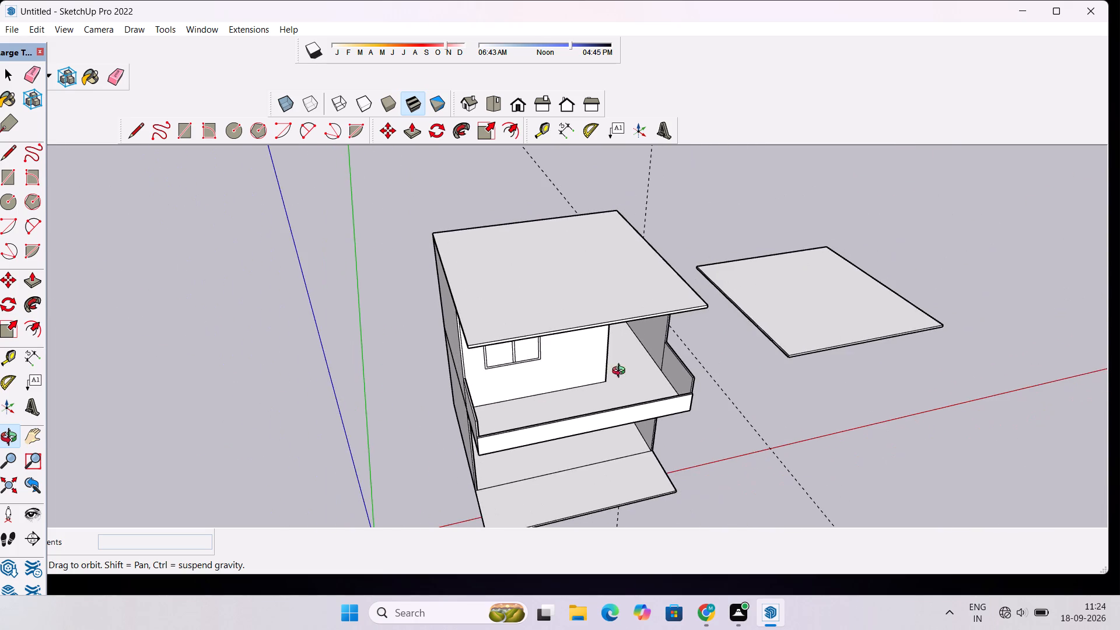
shift+drag(671, 363, 540, 406)
scroll(538, 406, up, 4)
shift+drag(472, 412, 781, 369)
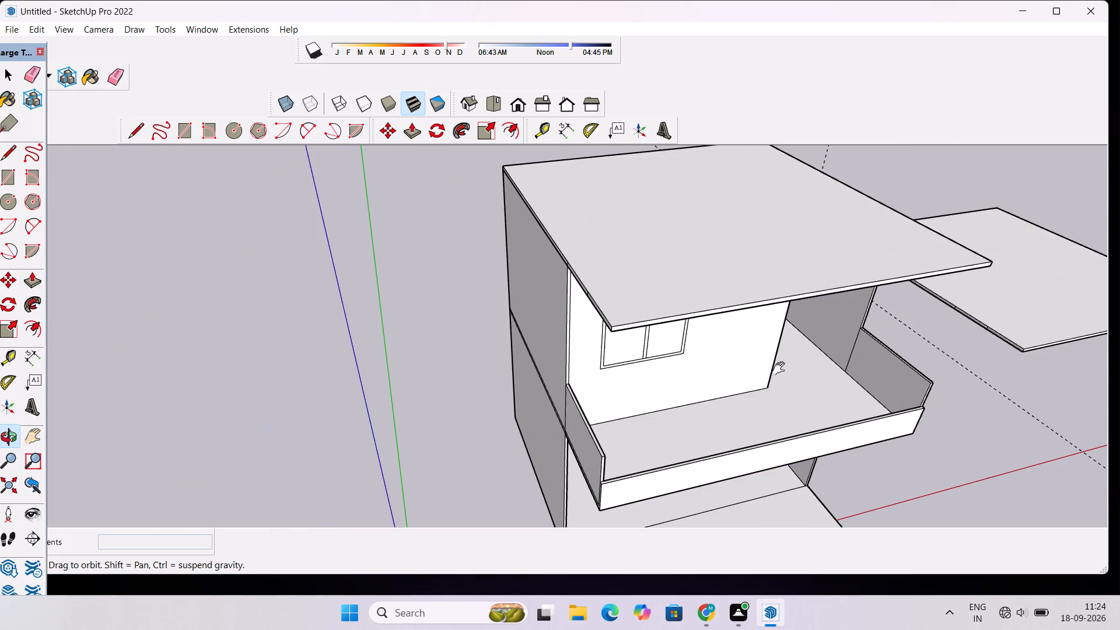
shift+drag(782, 367, 723, 362)
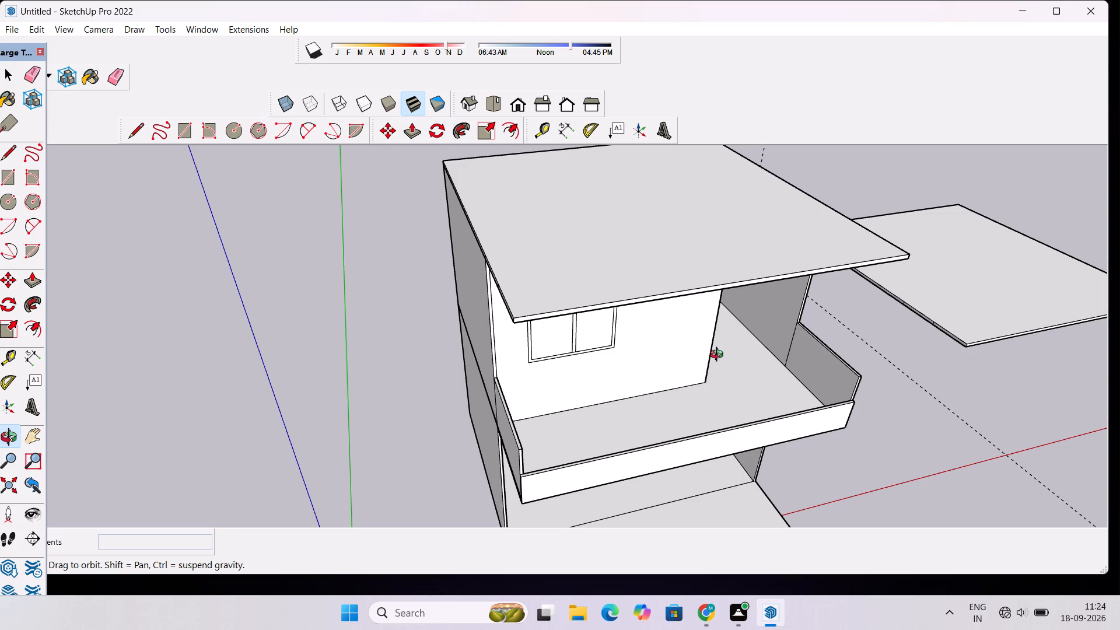
scroll(719, 356, down, 1)
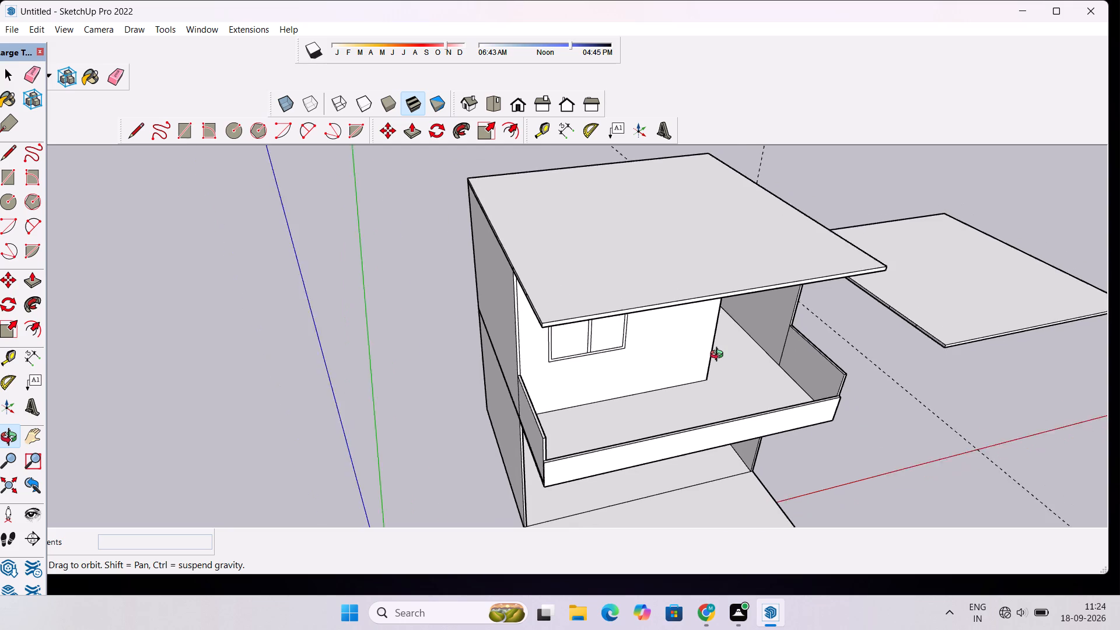
scroll(719, 356, down, 2)
drag(589, 447, 567, 404)
scroll(563, 380, up, 4)
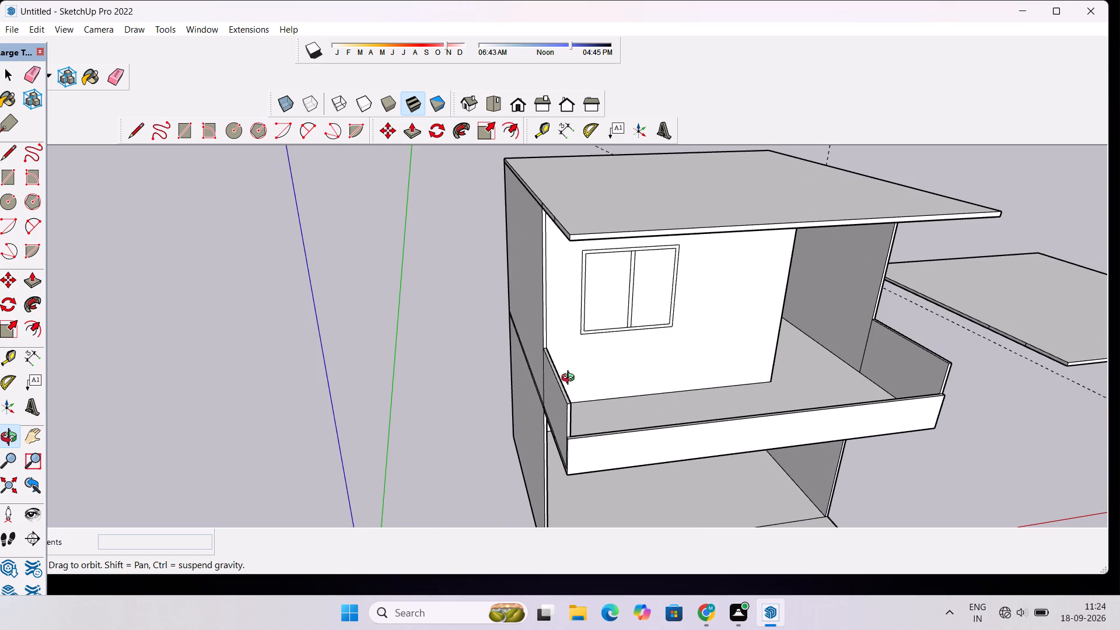
scroll(570, 379, up, 1)
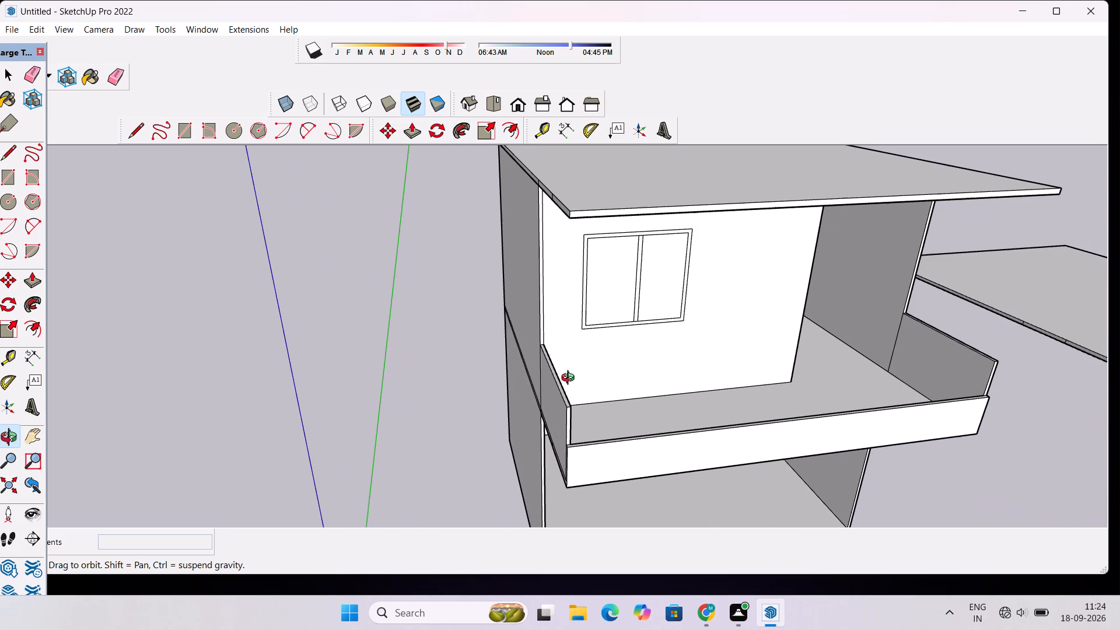
scroll(570, 379, down, 6)
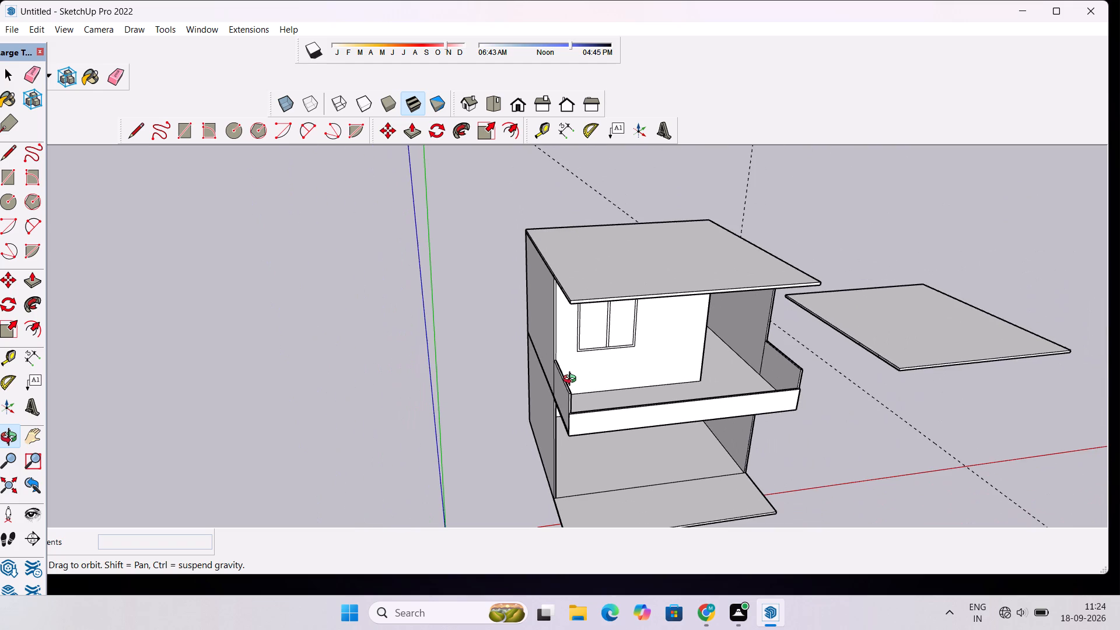
scroll(575, 379, up, 1)
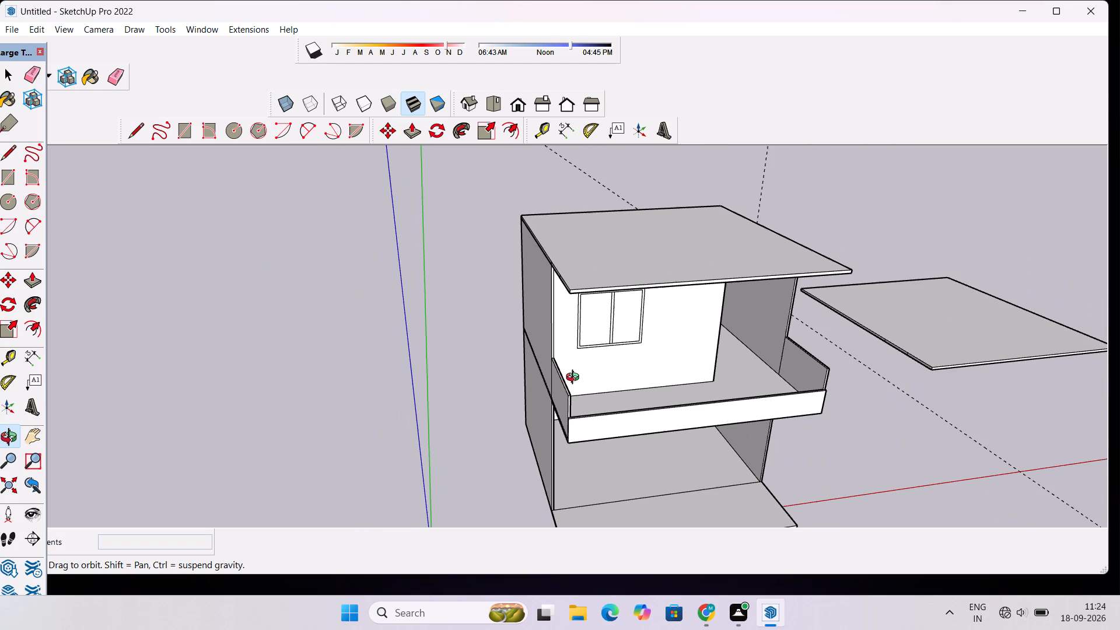
scroll(575, 379, up, 4)
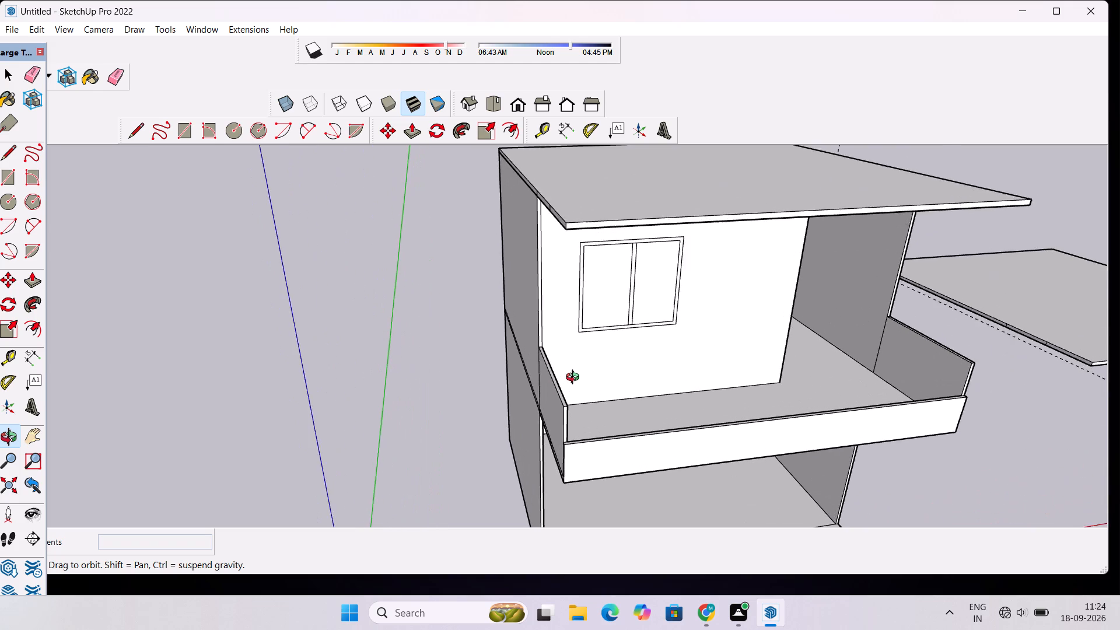
scroll(575, 379, up, 1)
scroll(575, 379, down, 4)
shift+drag(612, 380, 476, 399)
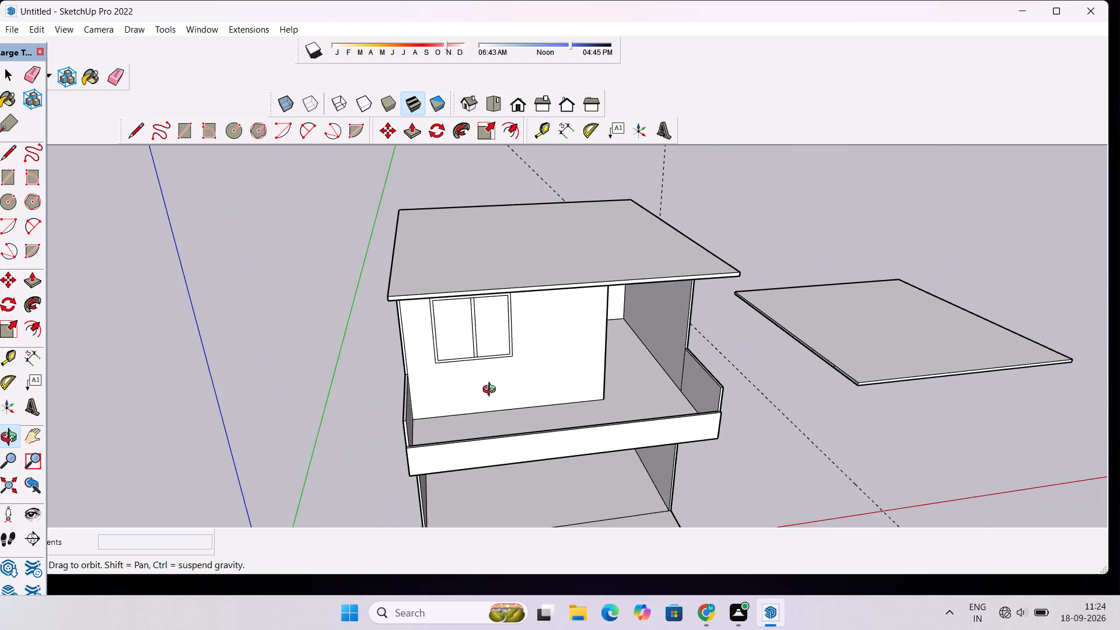
Push/Pull the front end face of the low side wall farthest from the origin 9" forward, flush with the front wall's outer face.
scroll(606, 387, up, 7)
shift+drag(721, 383, 570, 390)
scroll(569, 391, up, 2)
shift+drag(619, 406, 589, 370)
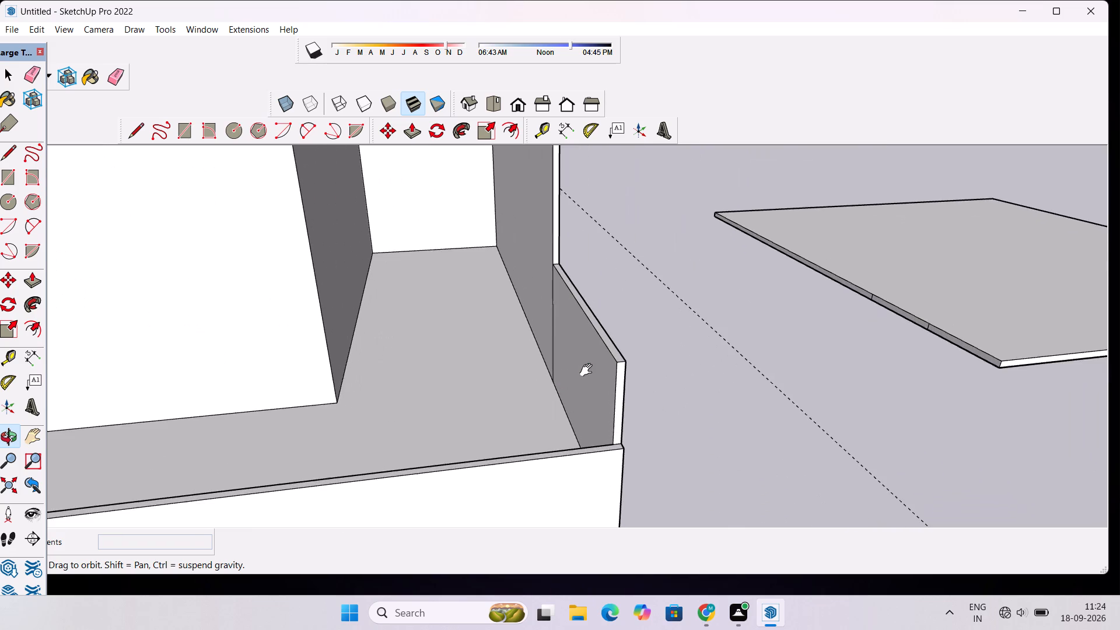
scroll(589, 370, up, 1)
key(p)
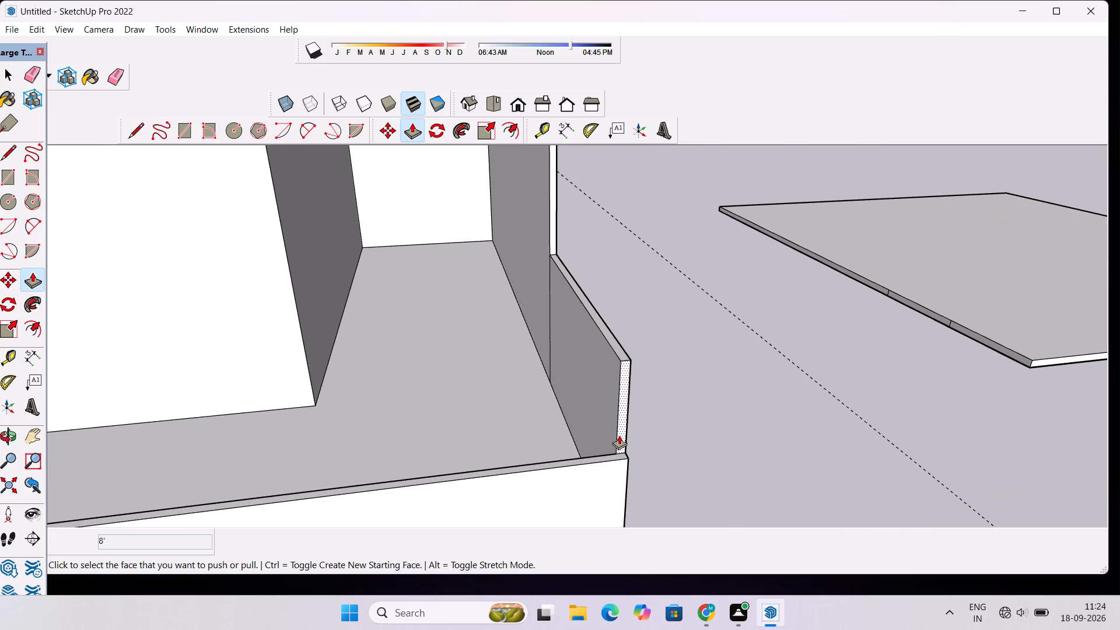
click(619, 435)
click(626, 456)
scroll(599, 425, up, 3)
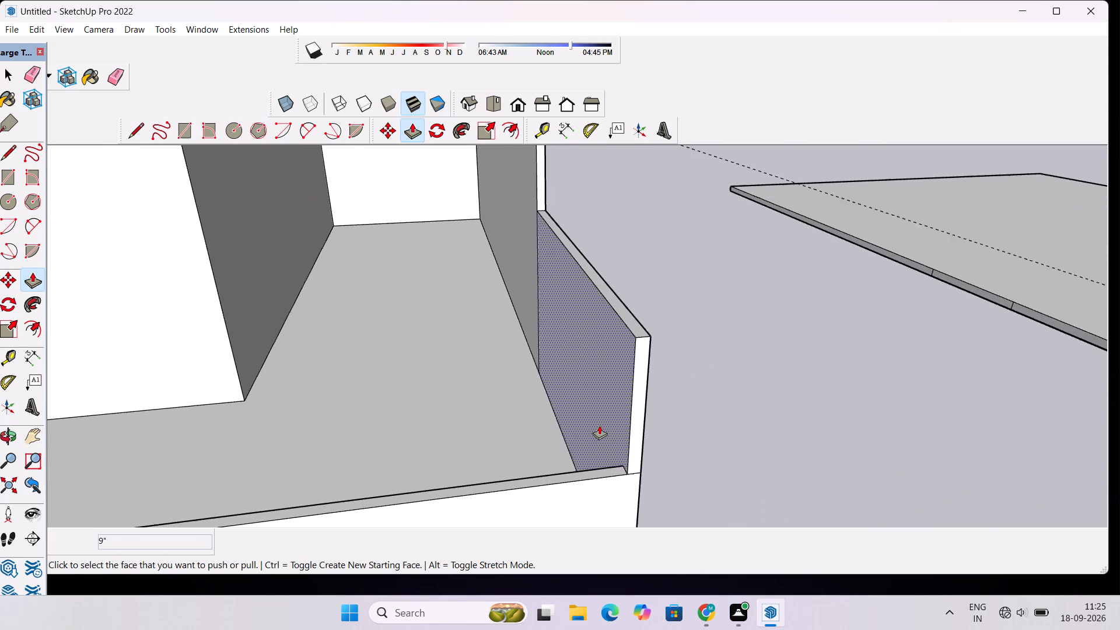
Push/Pull the front end face of the low side wall nearest the origin forward, flush with the front wall's outer face.
scroll(599, 425, up, 1)
scroll(599, 425, down, 10)
scroll(259, 457, up, 5)
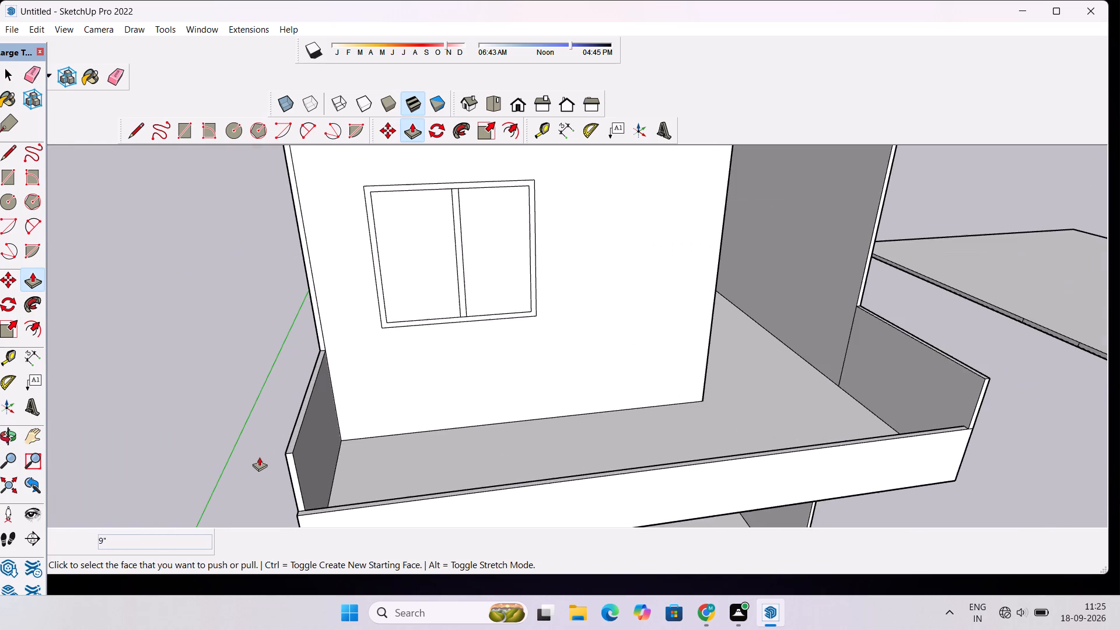
scroll(299, 510, up, 11)
scroll(307, 440, down, 10)
scroll(318, 481, up, 13)
click(282, 387)
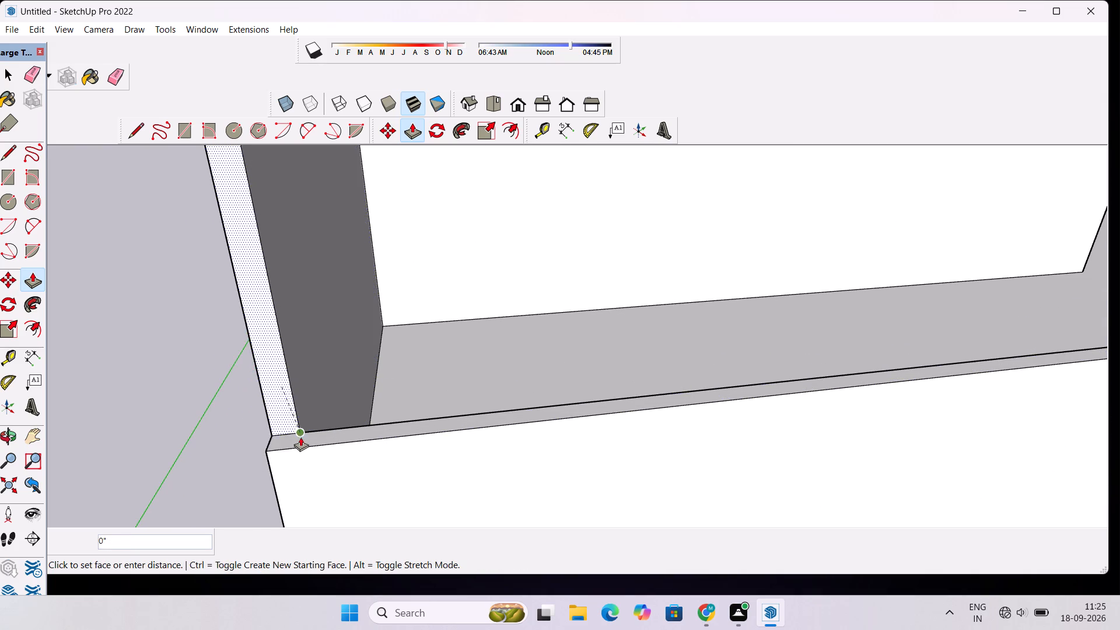
click(303, 445)
Examine the finished terrace wall corners and the whole building from both sides, the front and above.
key(o)
scroll(309, 439, down, 7)
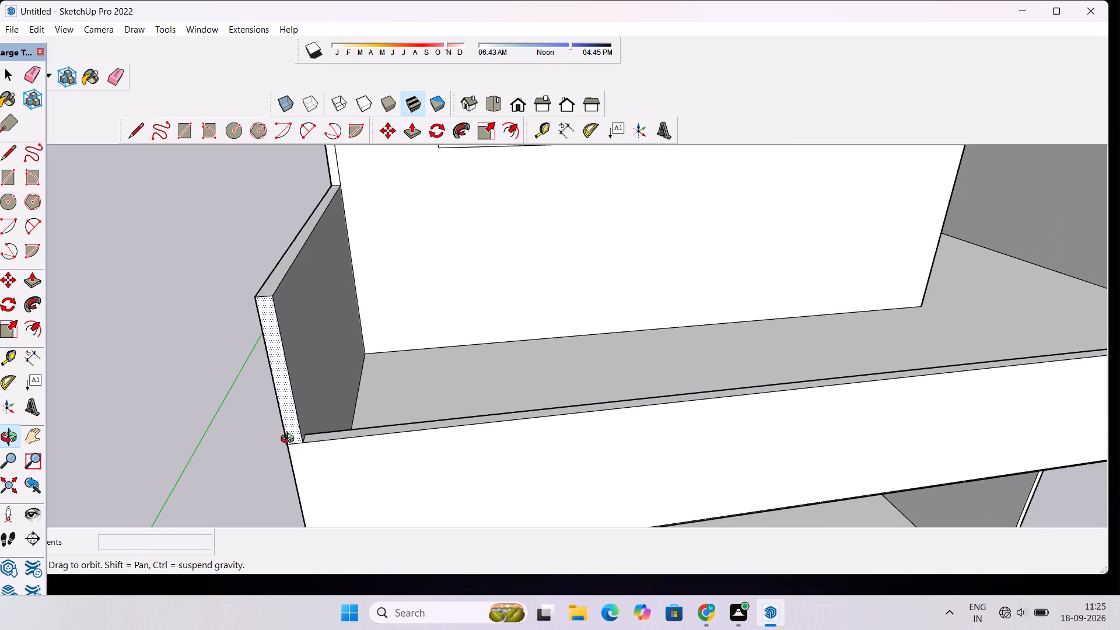
drag(283, 442, 413, 396)
scroll(413, 395, down, 5)
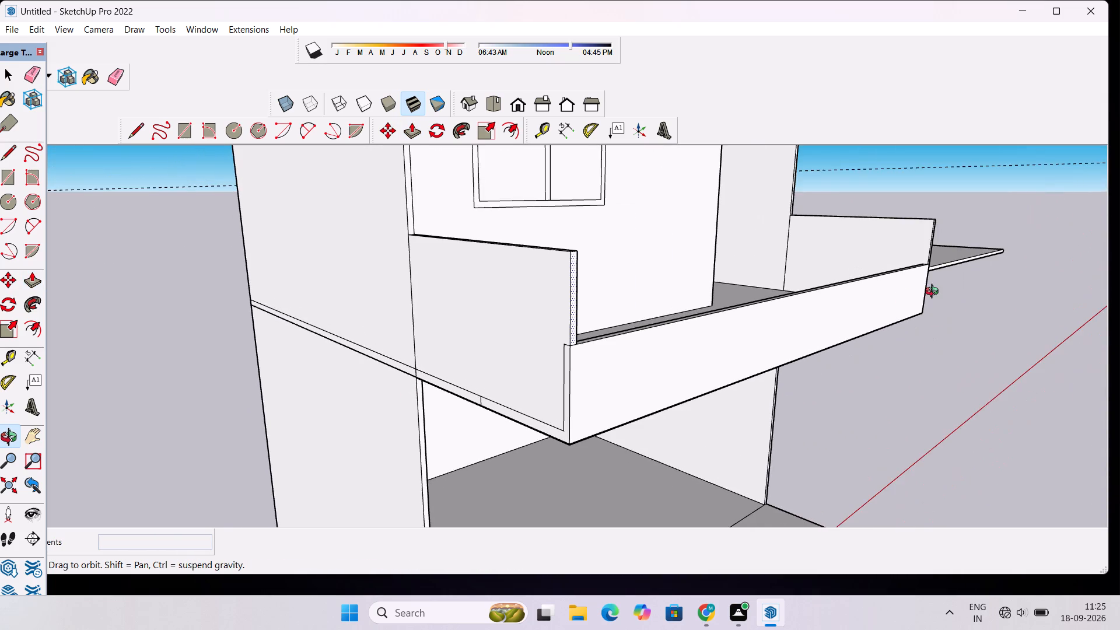
drag(935, 293, 558, 285)
scroll(555, 274, down, 11)
scroll(732, 319, up, 5)
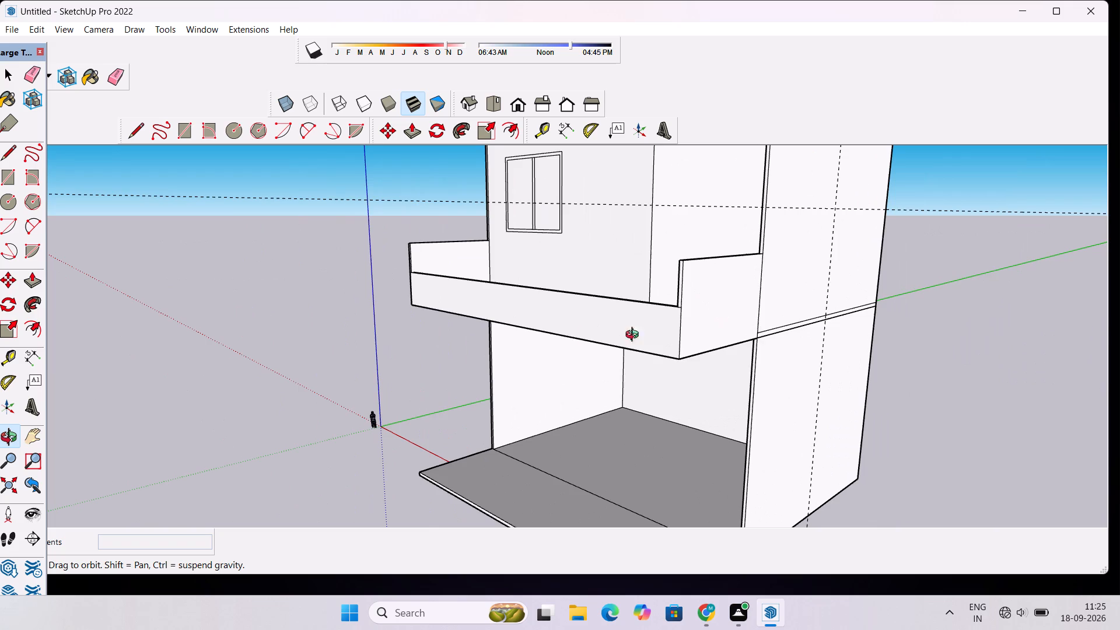
drag(631, 363, 818, 366)
scroll(561, 313, up, 4)
drag(424, 292, 549, 313)
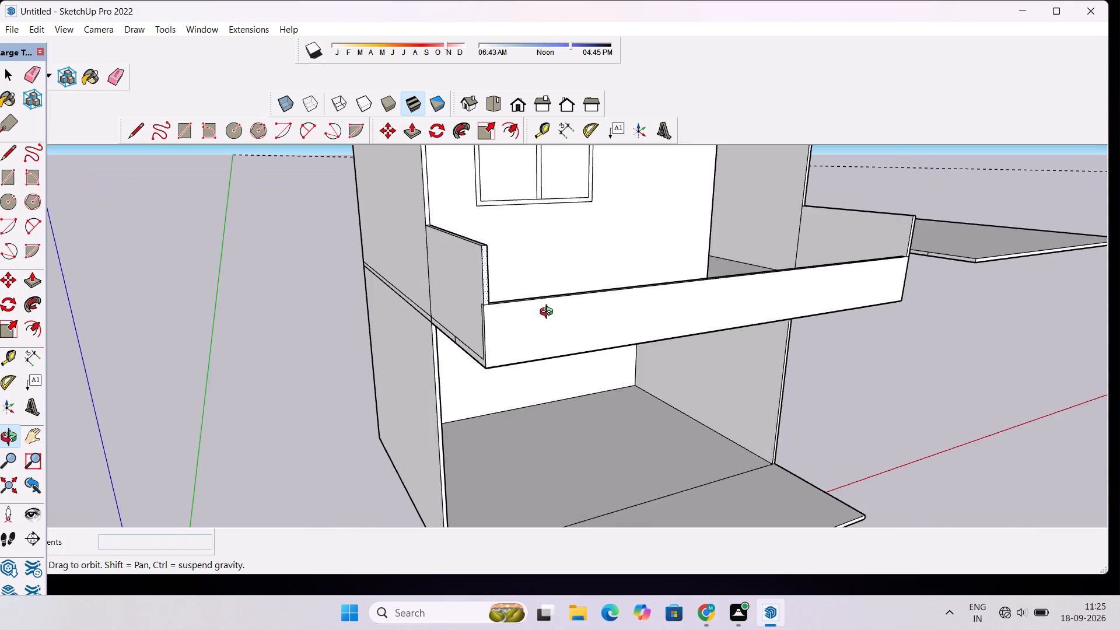
scroll(549, 313, down, 6)
drag(670, 321, 593, 338)
scroll(605, 317, down, 5)
shift+drag(604, 310, 587, 338)
scroll(578, 321, down, 4)
drag(618, 359, 576, 345)
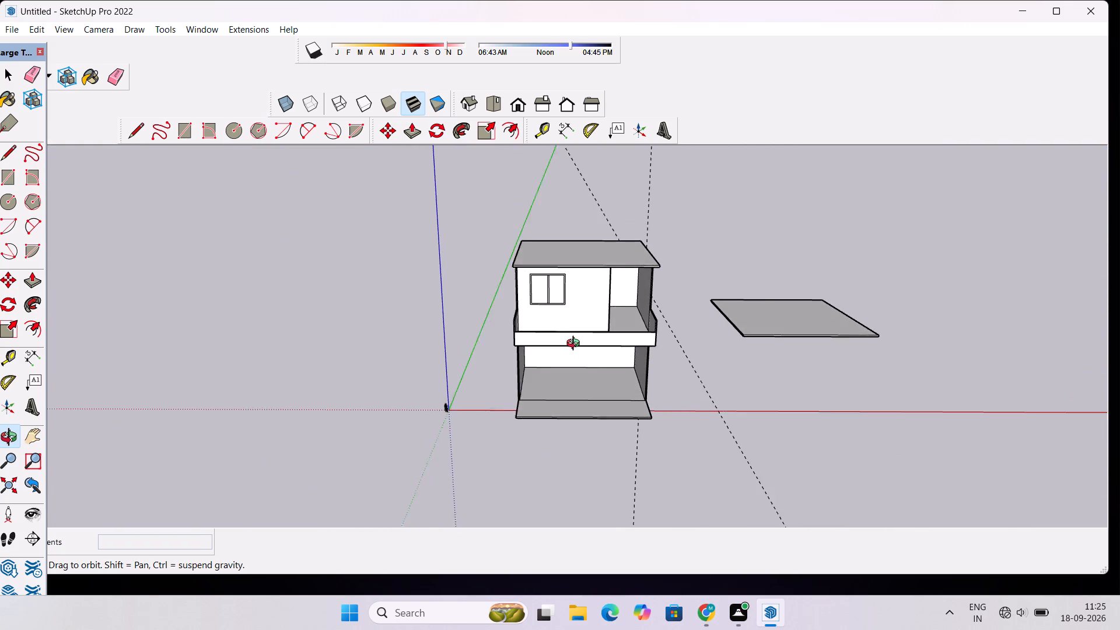
drag(576, 345, 575, 343)
scroll(574, 342, up, 6)
scroll(574, 342, down, 4)
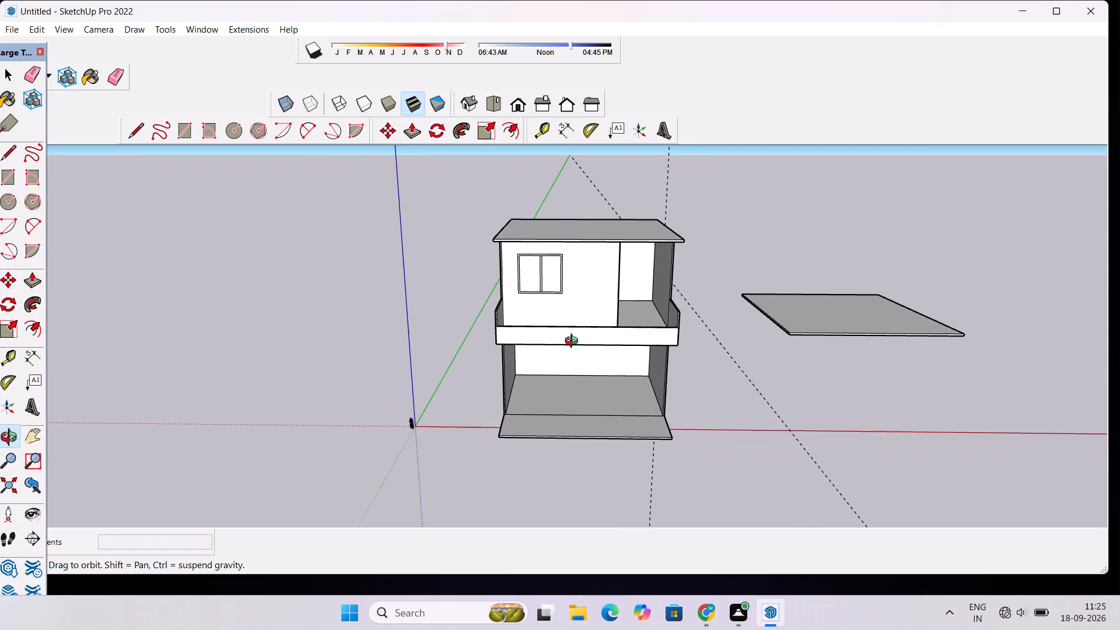
scroll(573, 351, up, 3)
drag(582, 370, 587, 356)
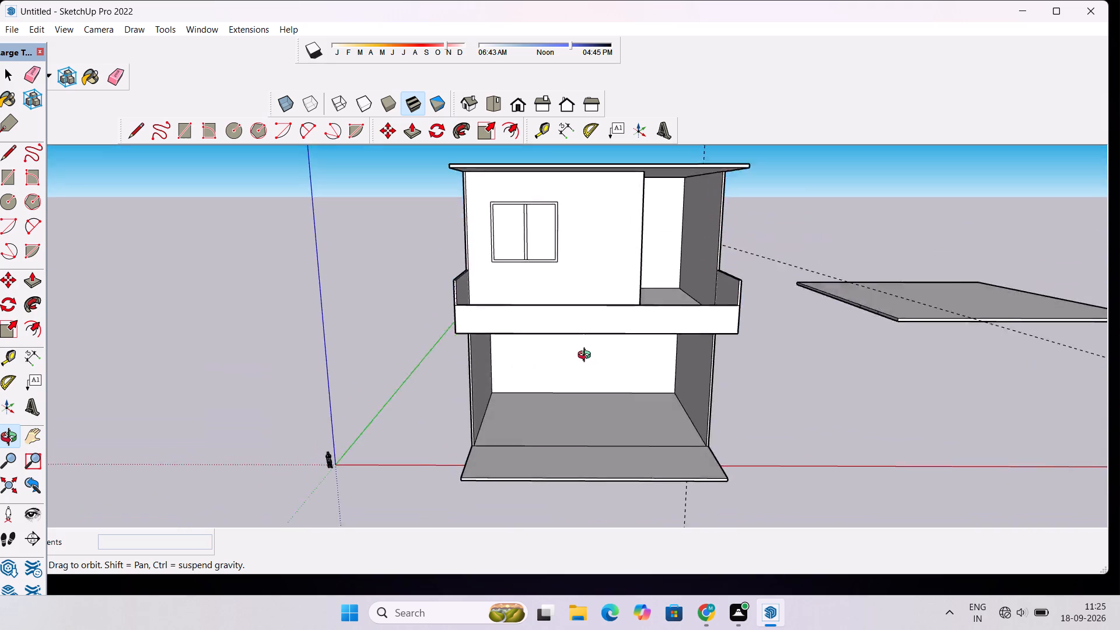
drag(587, 356, 678, 416)
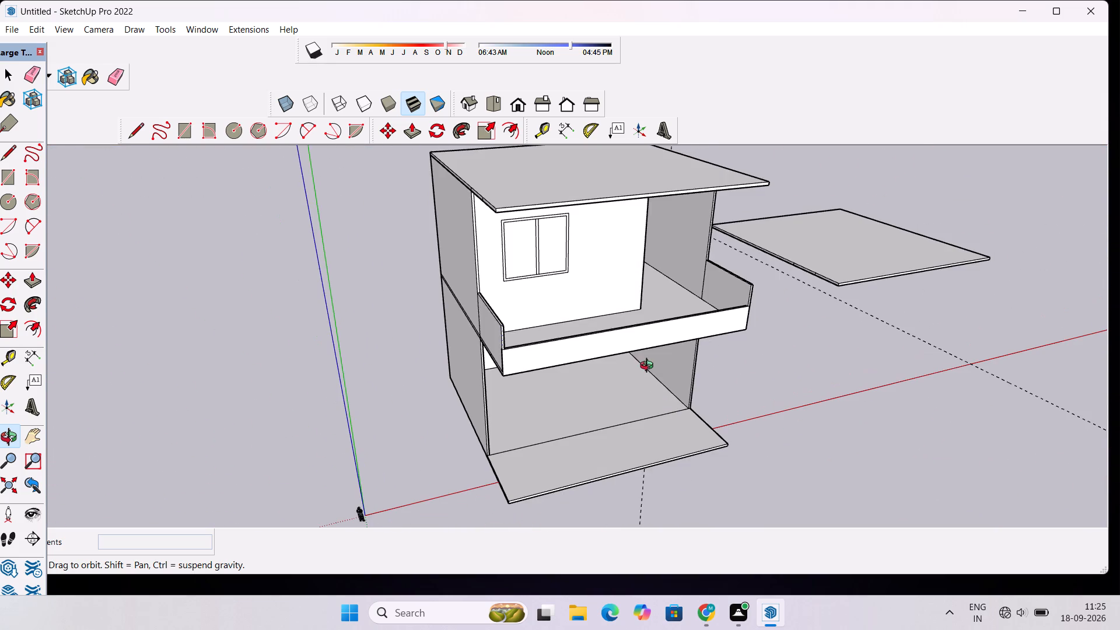
scroll(649, 361, down, 3)
scroll(649, 356, up, 3)
shift+drag(638, 354, 669, 404)
scroll(669, 400, up, 3)
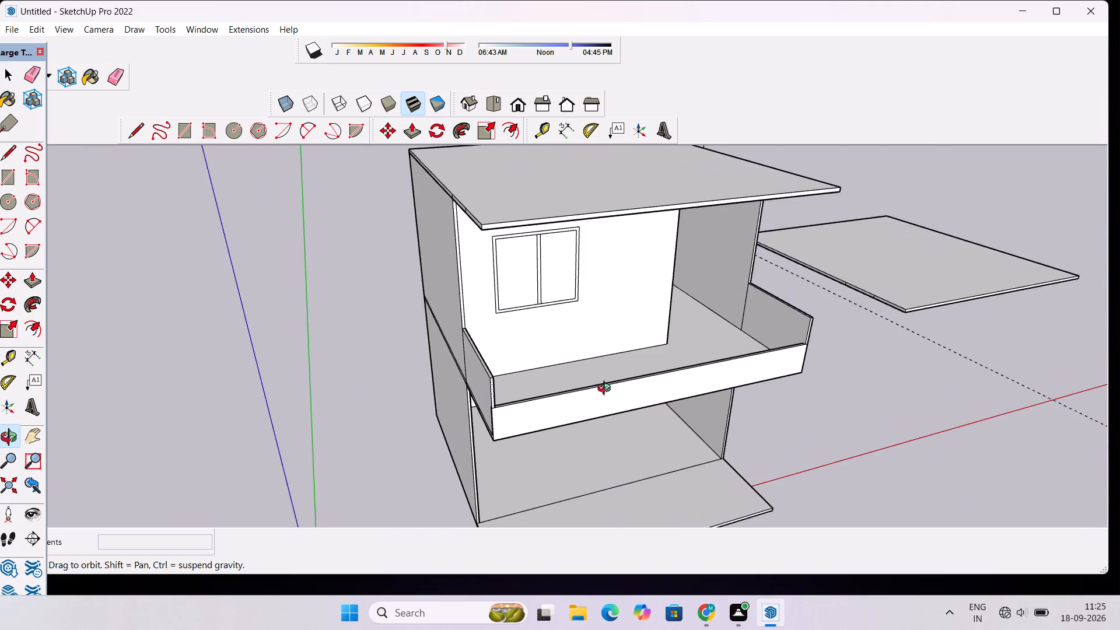
drag(591, 387, 712, 384)
scroll(711, 383, down, 4)
shift+drag(710, 358, 748, 383)
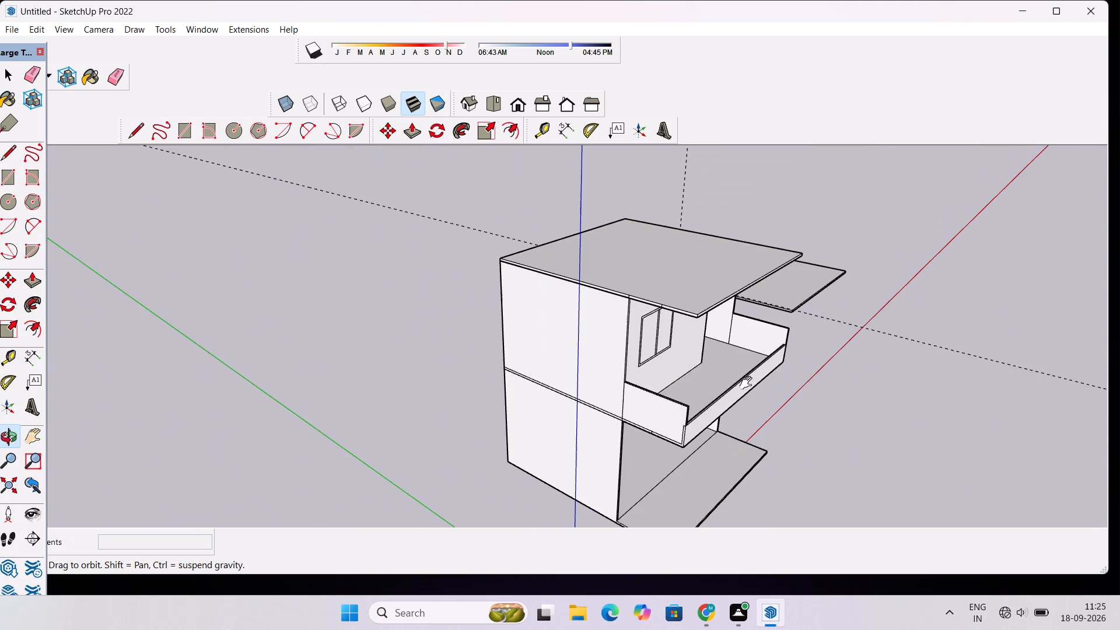
shift+drag(748, 383, 748, 384)
scroll(748, 384, down, 1)
shift+drag(726, 368, 746, 387)
scroll(746, 387, up, 1)
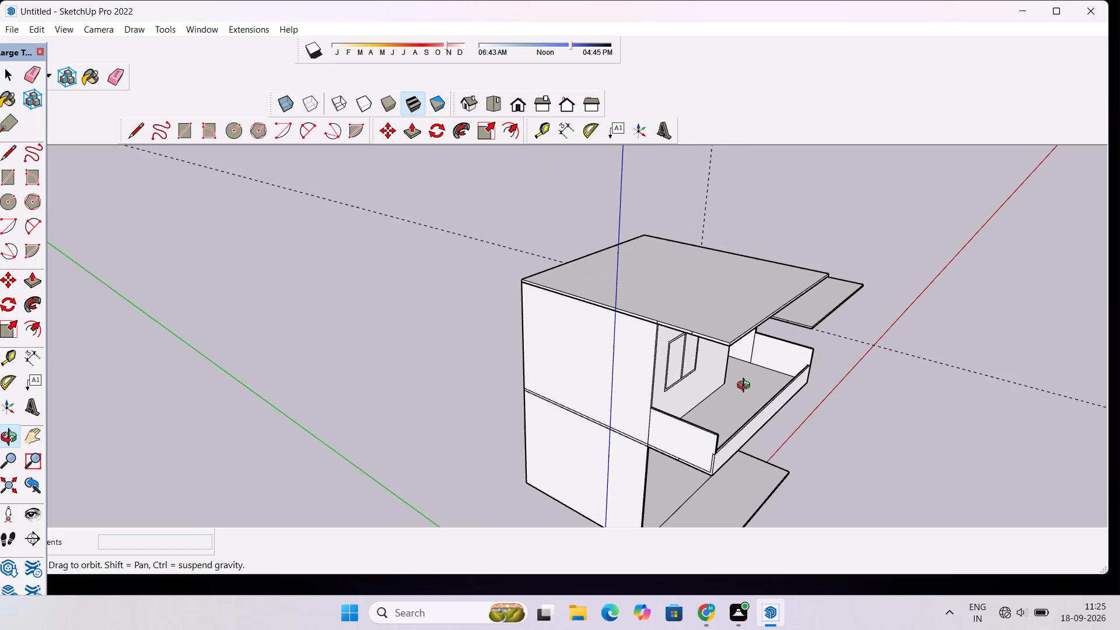
scroll(740, 356, down, 1)
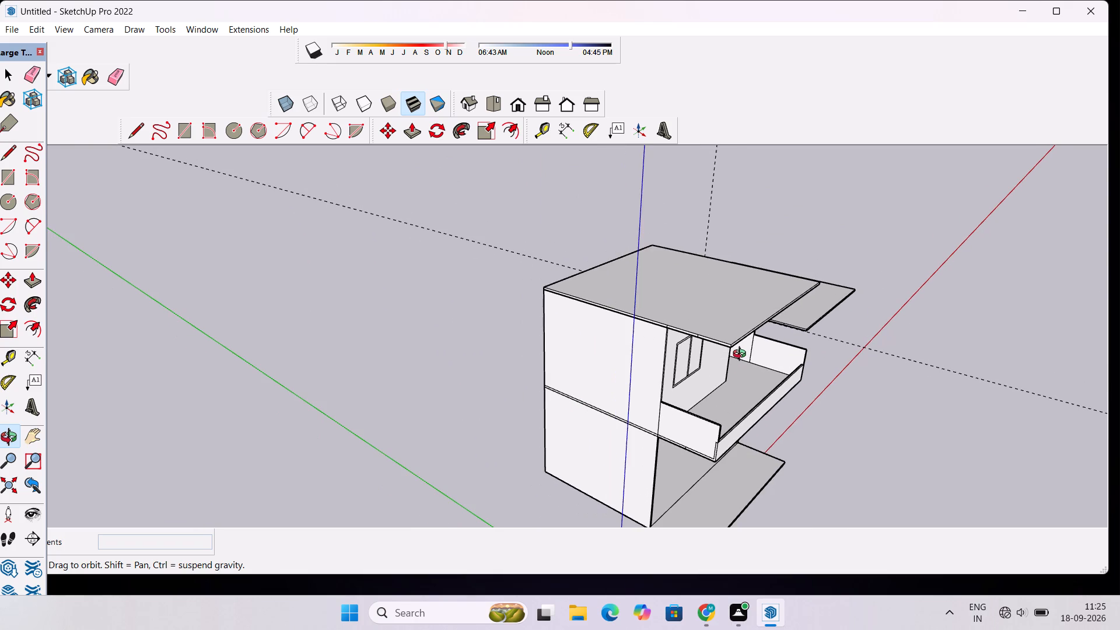
scroll(745, 353, up, 3)
scroll(745, 353, down, 4)
drag(797, 352, 706, 342)
scroll(702, 344, up, 5)
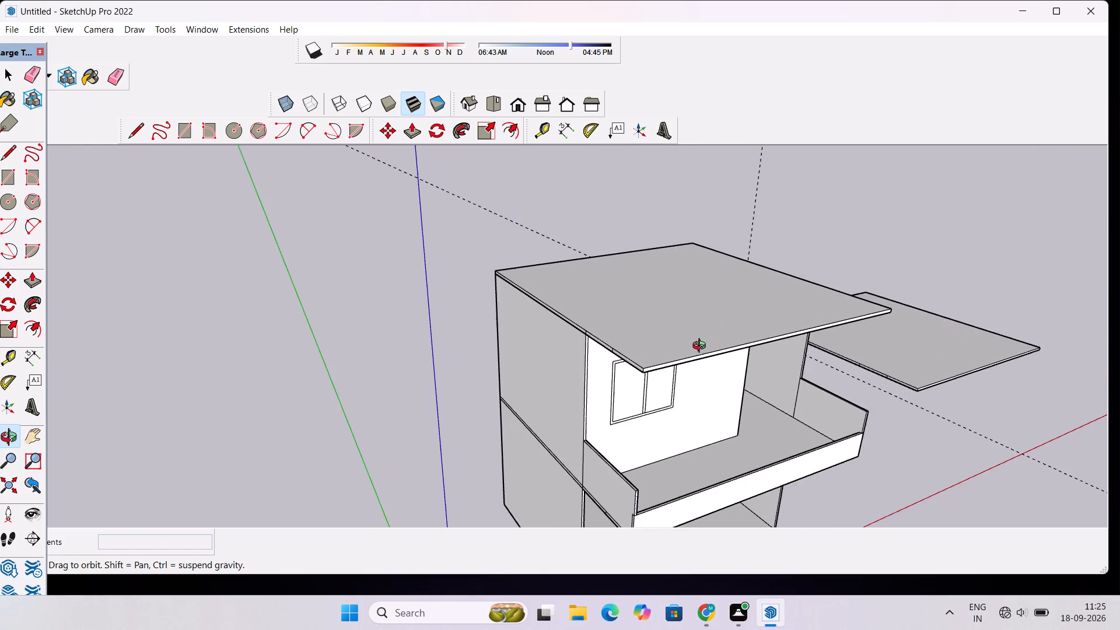
shift+drag(765, 390, 678, 379)
scroll(676, 378, up, 3)
drag(684, 421, 621, 383)
scroll(611, 362, down, 6)
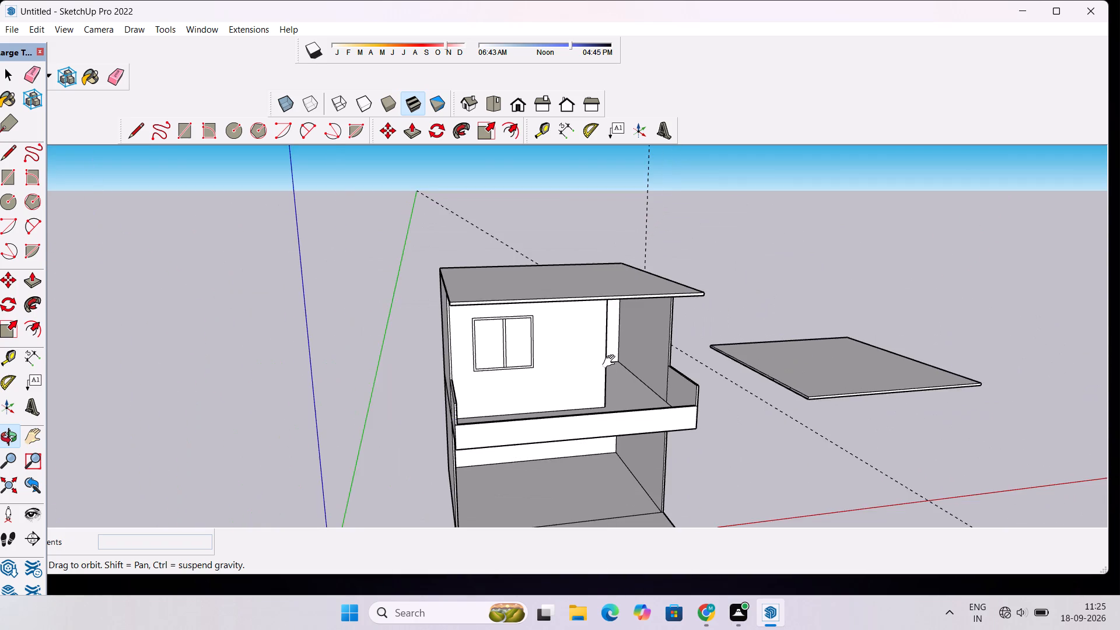
shift+click(649, 352)
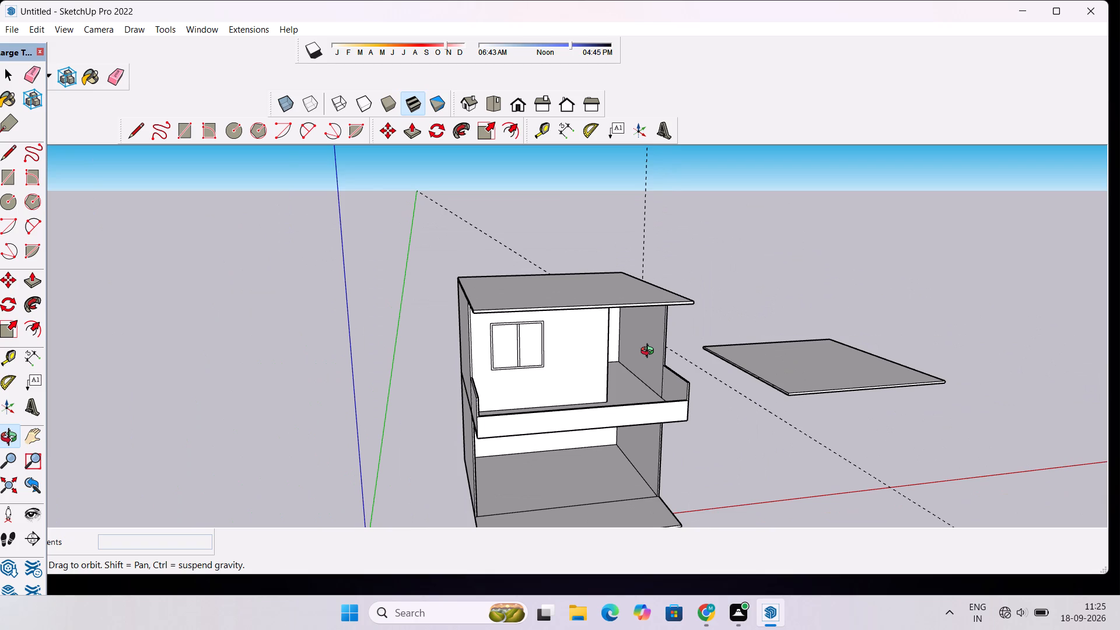
scroll(650, 352, down, 2)
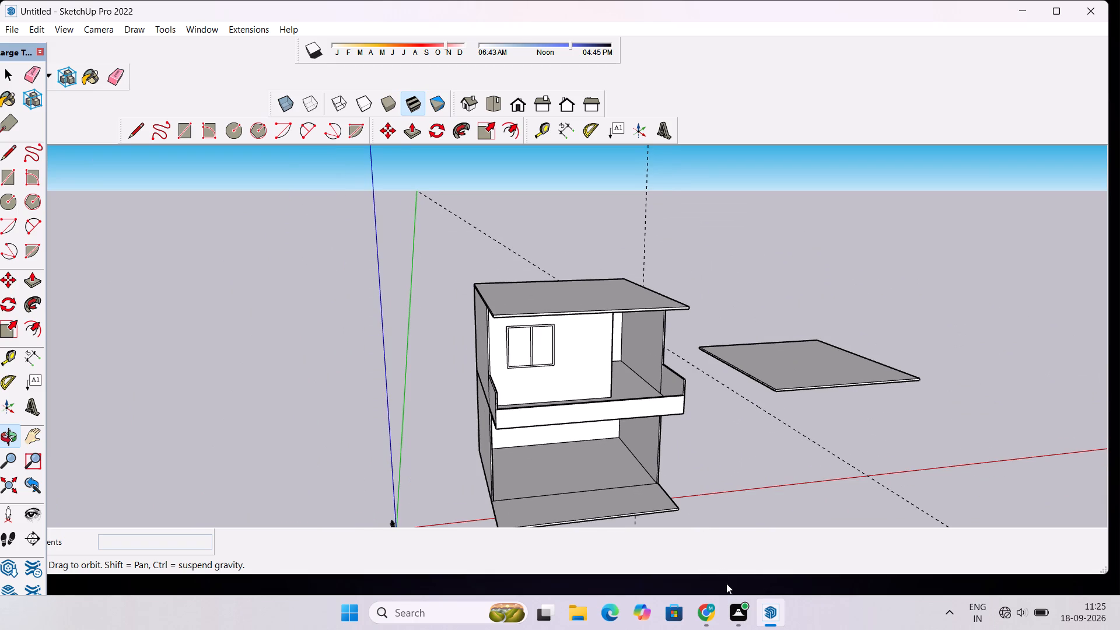
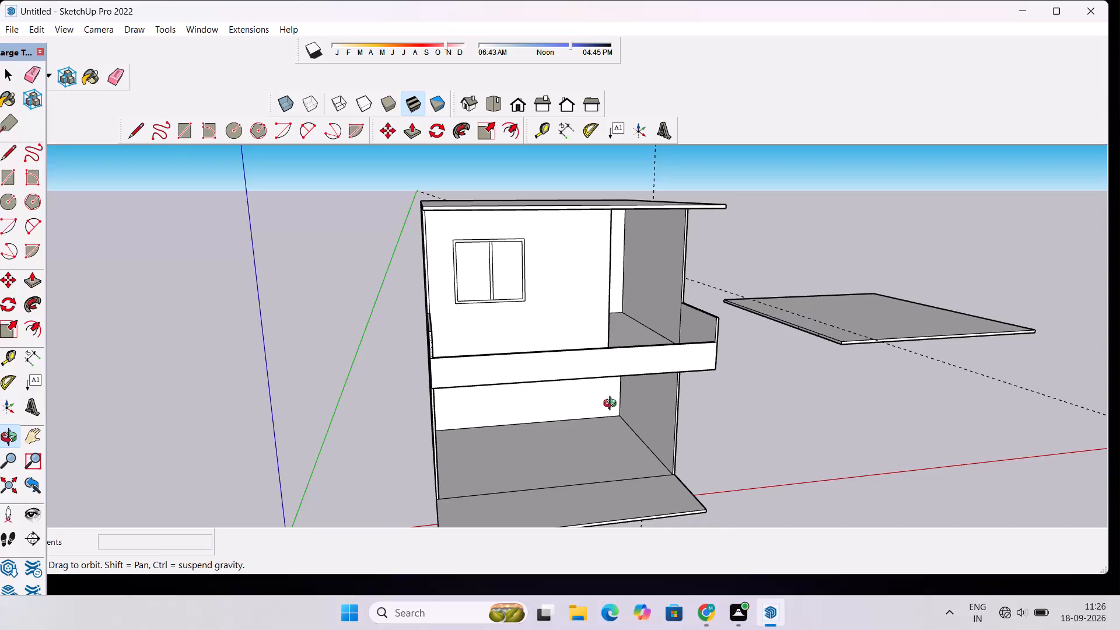
Examine the two-storey house from the front and both sides, checking the balcony, window wall and overhanging roof slab.
drag(635, 396, 553, 386)
shift+scroll(540, 358, up, 3)
drag(331, 296, 555, 300)
click(555, 300)
scroll(556, 300, down, 3)
scroll(581, 397, up, 5)
scroll(628, 324, down, 4)
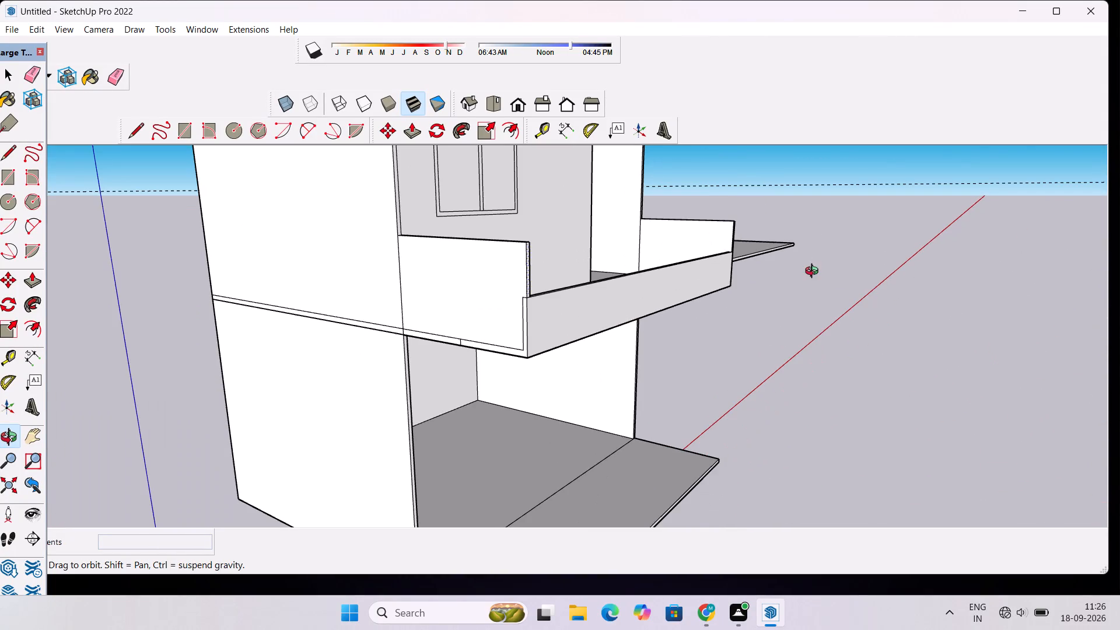
drag(814, 272, 505, 278)
scroll(505, 278, down, 5)
shift+drag(504, 278, 537, 359)
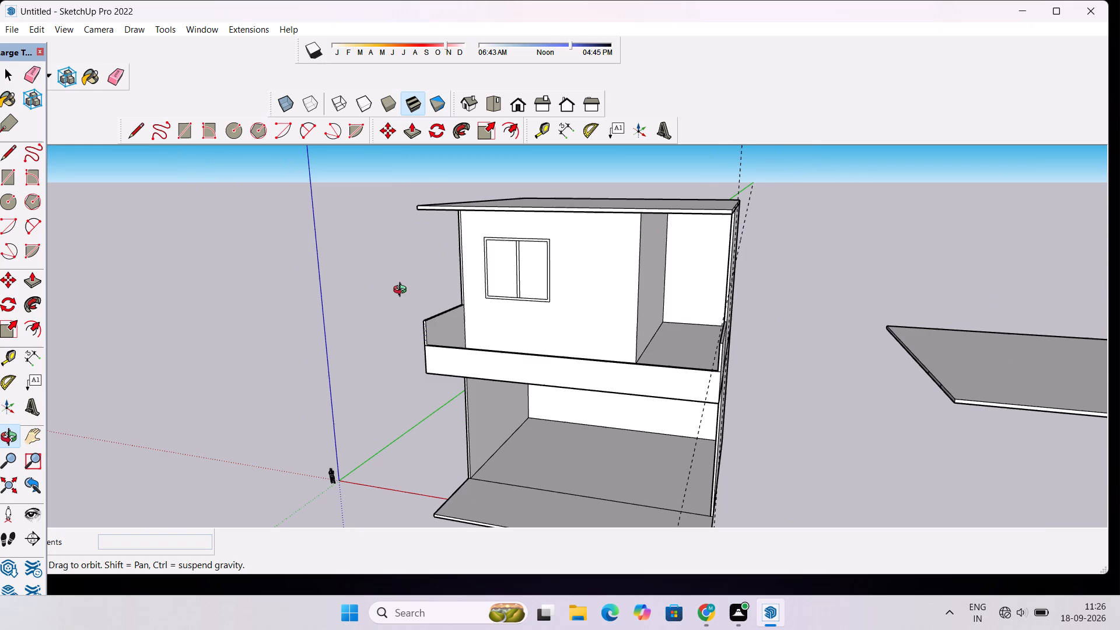
scroll(402, 291, up, 4)
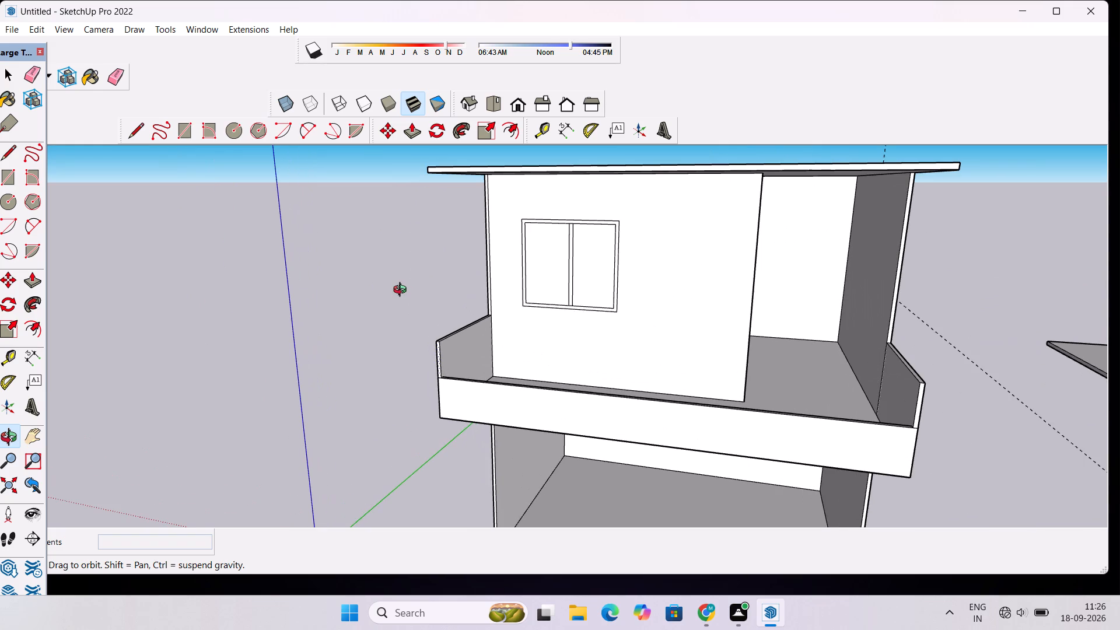
scroll(402, 291, down, 6)
drag(668, 303, 465, 327)
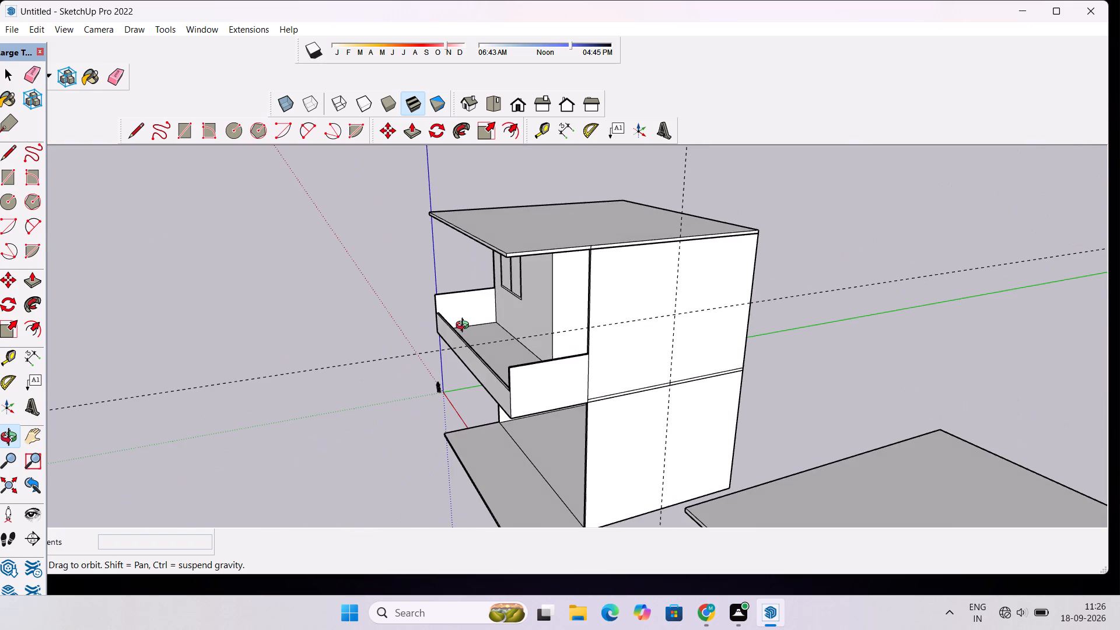
scroll(441, 328, up, 4)
scroll(441, 328, down, 4)
drag(473, 340, 525, 349)
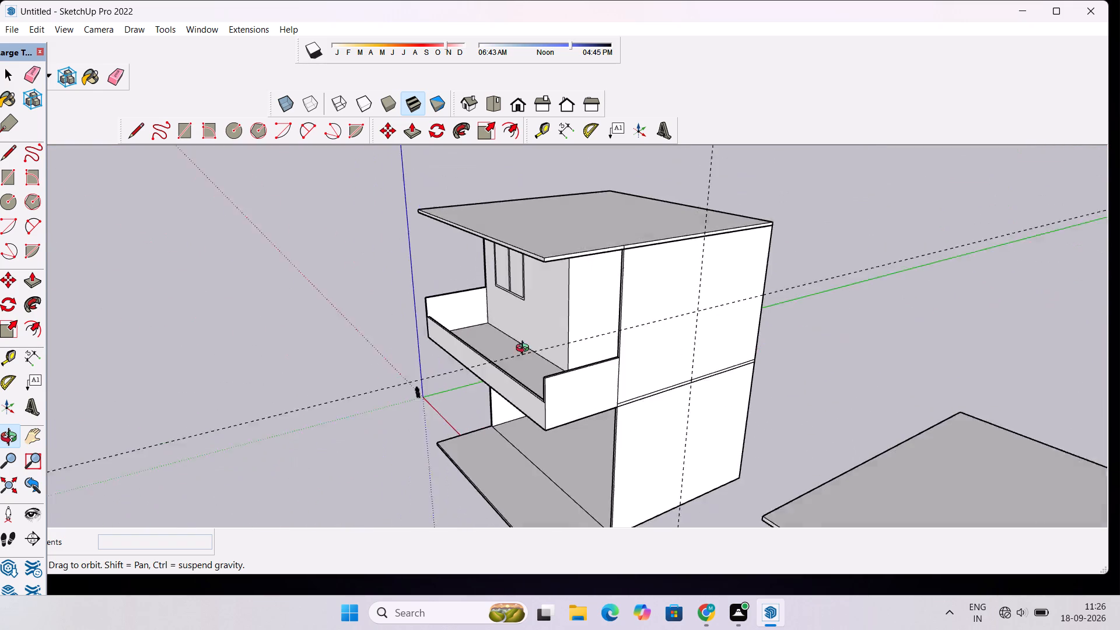
drag(525, 349, 897, 348)
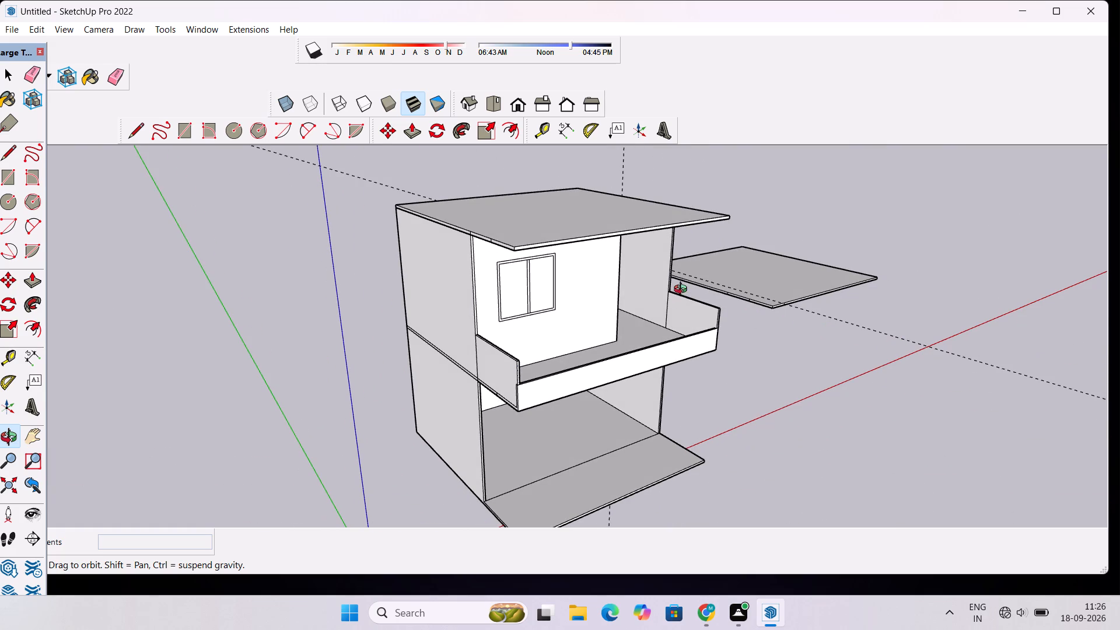
scroll(683, 290, up, 4)
shift+drag(683, 290, 605, 342)
scroll(652, 362, up, 3)
drag(689, 350, 552, 357)
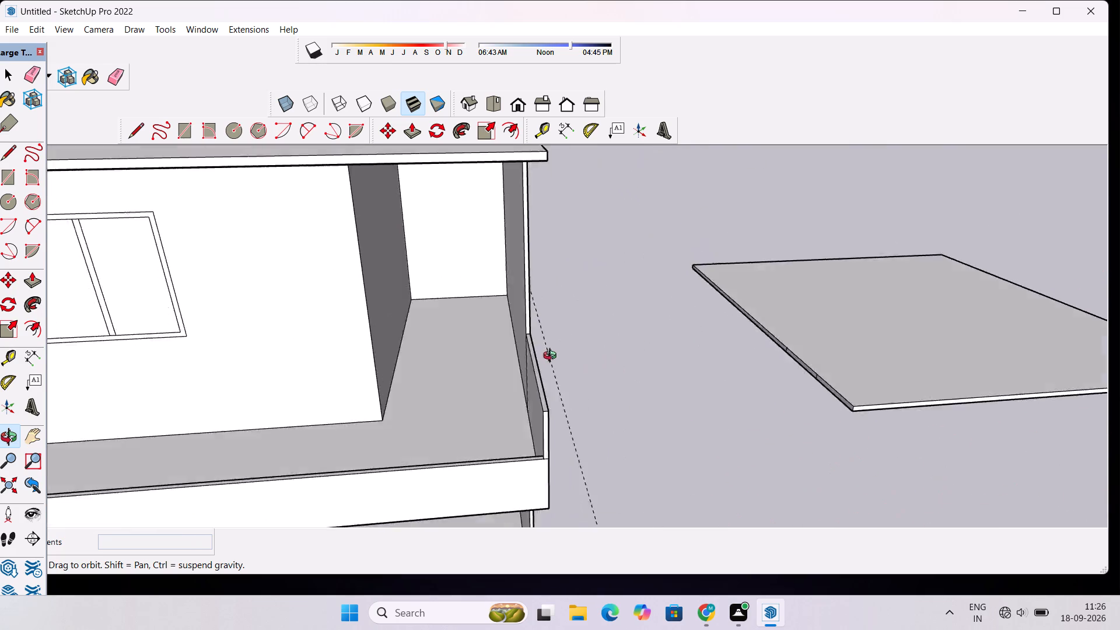
drag(552, 357, 504, 346)
scroll(502, 335, down, 5)
shift+drag(512, 328, 561, 433)
scroll(528, 320, up, 8)
drag(527, 365, 540, 358)
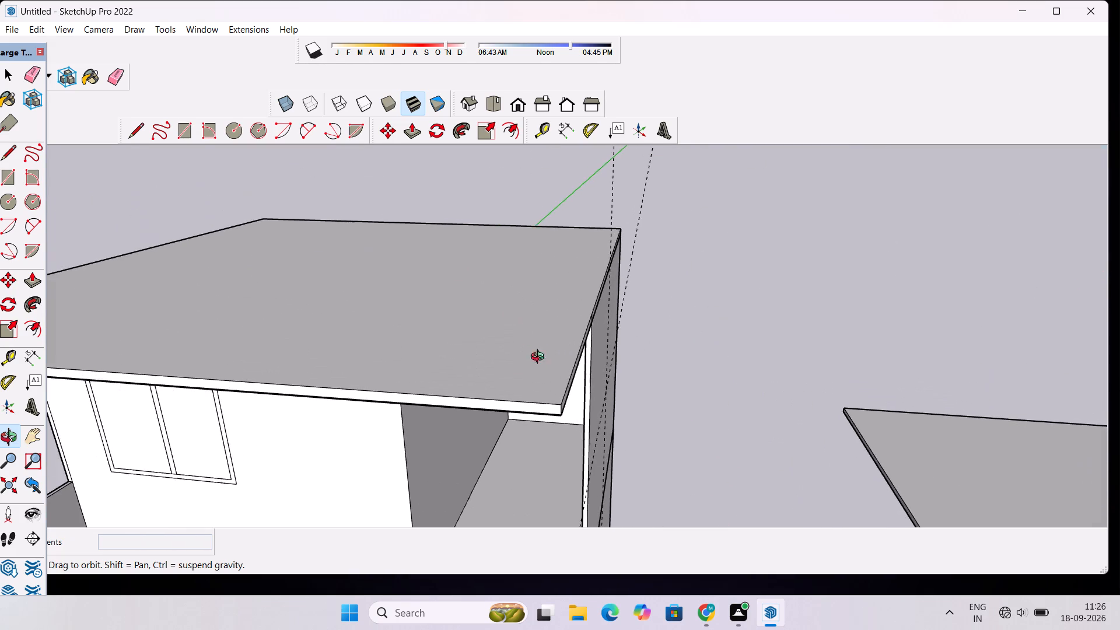
Measure from the inner top corner of the open-side wall to the front edge of the roof slab's underside.
drag(540, 358, 615, 218)
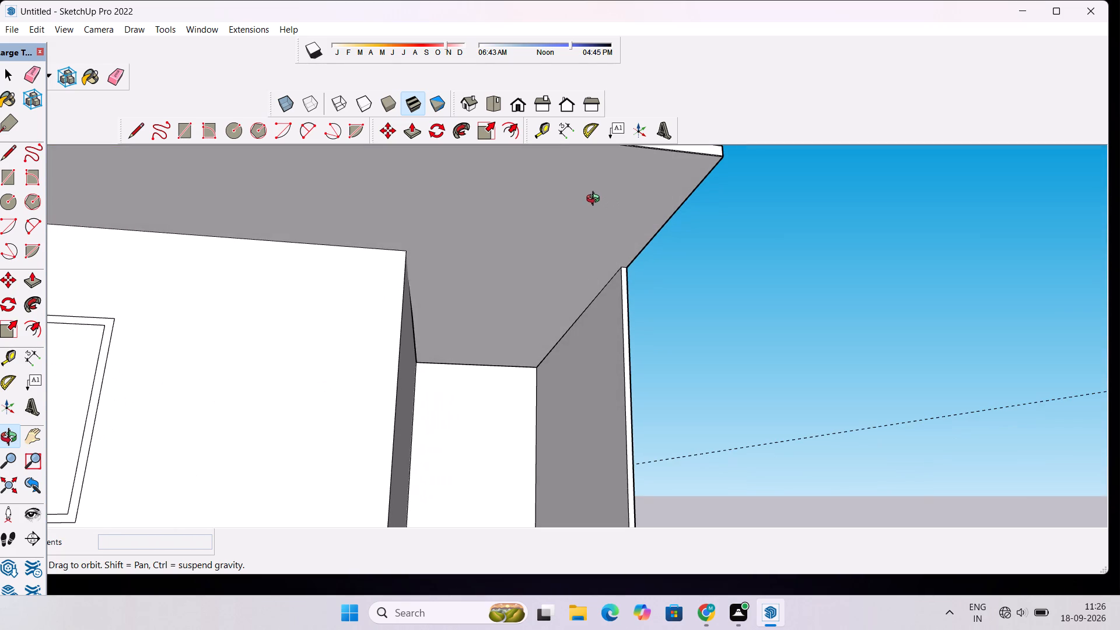
scroll(607, 226, down, 2)
drag(607, 228, 617, 274)
scroll(622, 275, up, 6)
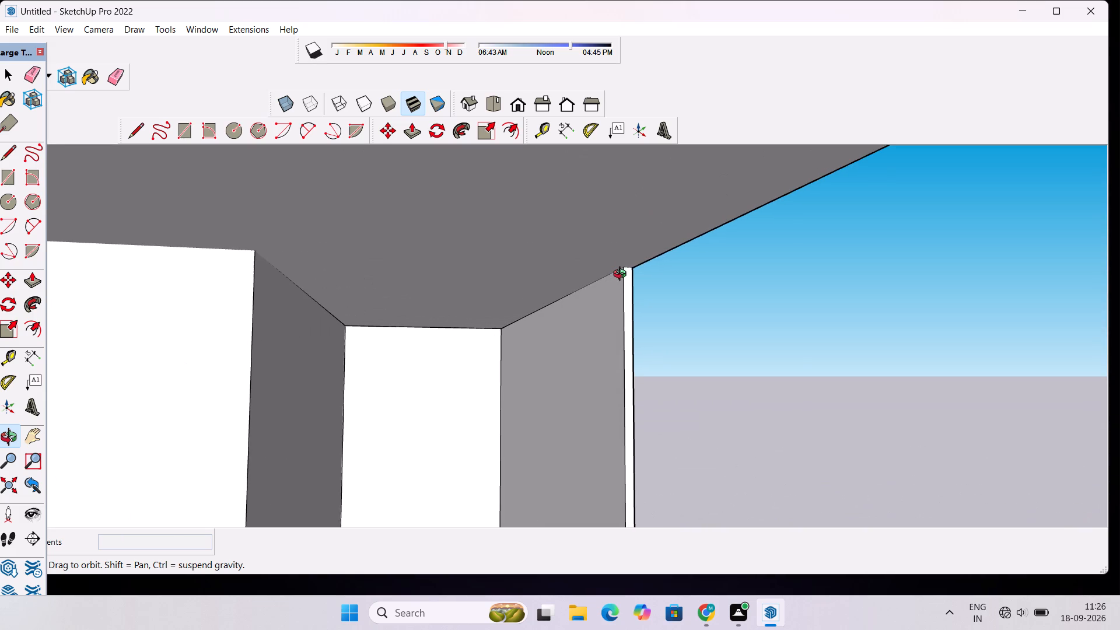
key(t)
click(621, 268)
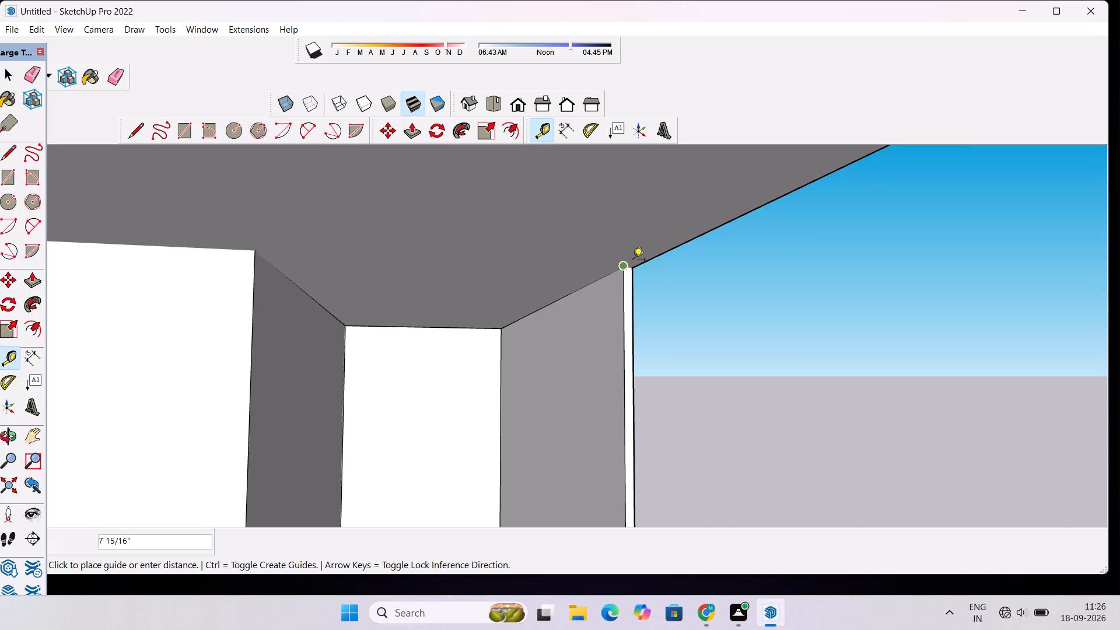
scroll(638, 257, down, 4)
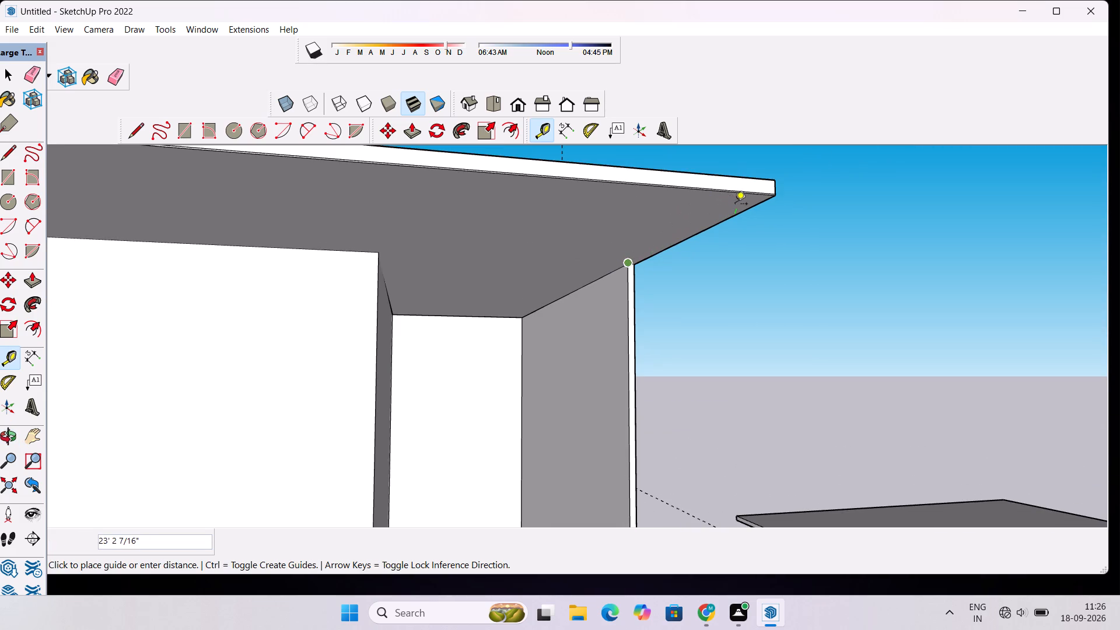
scroll(735, 205, up, 3)
key(space)
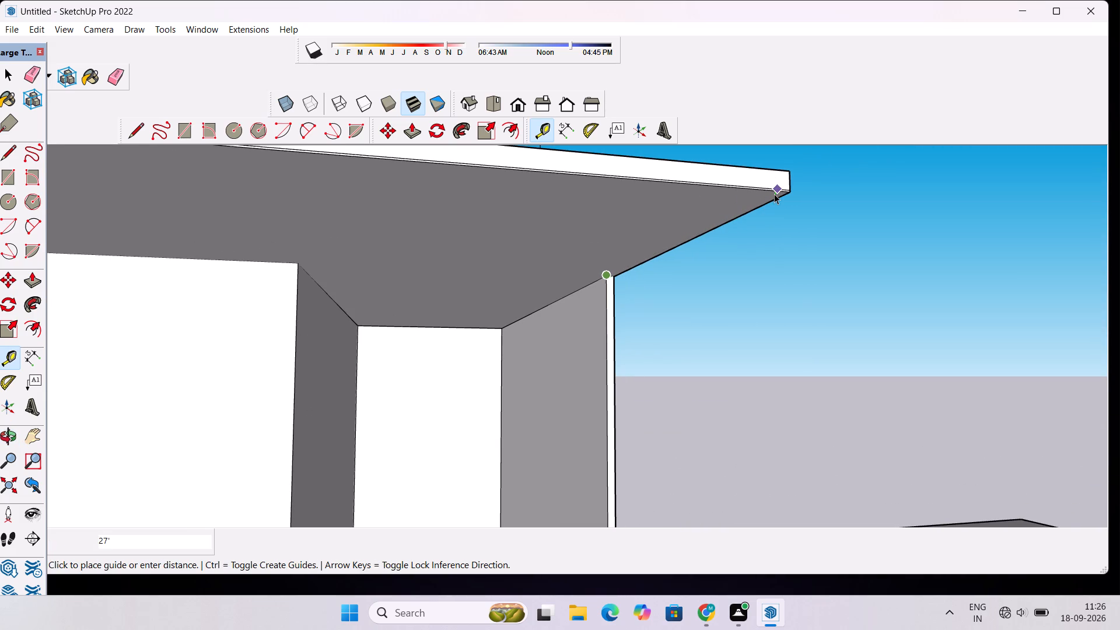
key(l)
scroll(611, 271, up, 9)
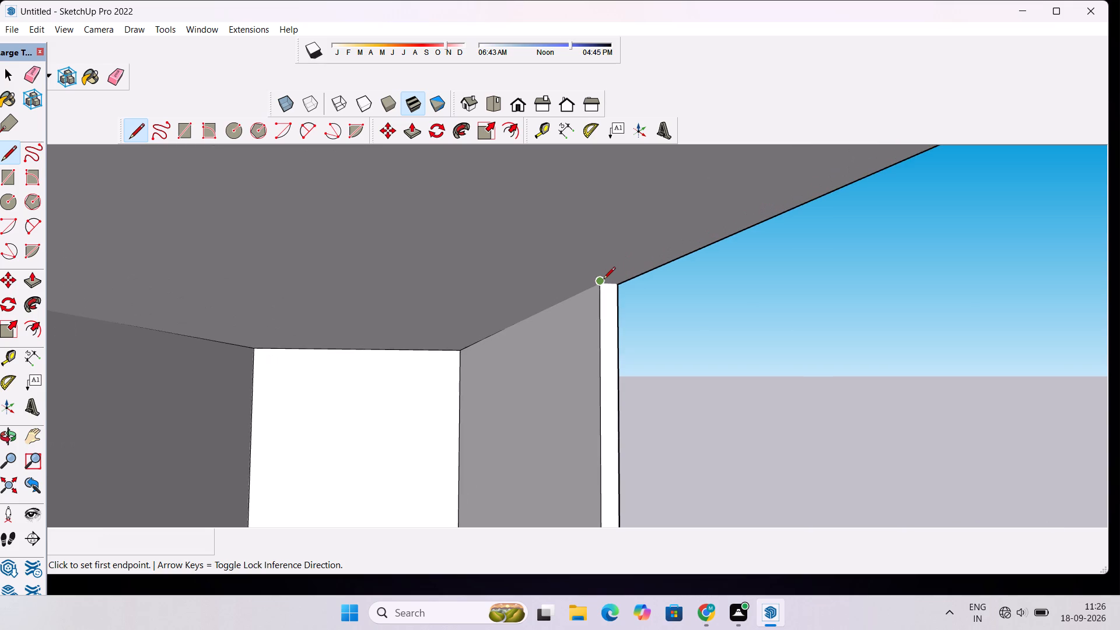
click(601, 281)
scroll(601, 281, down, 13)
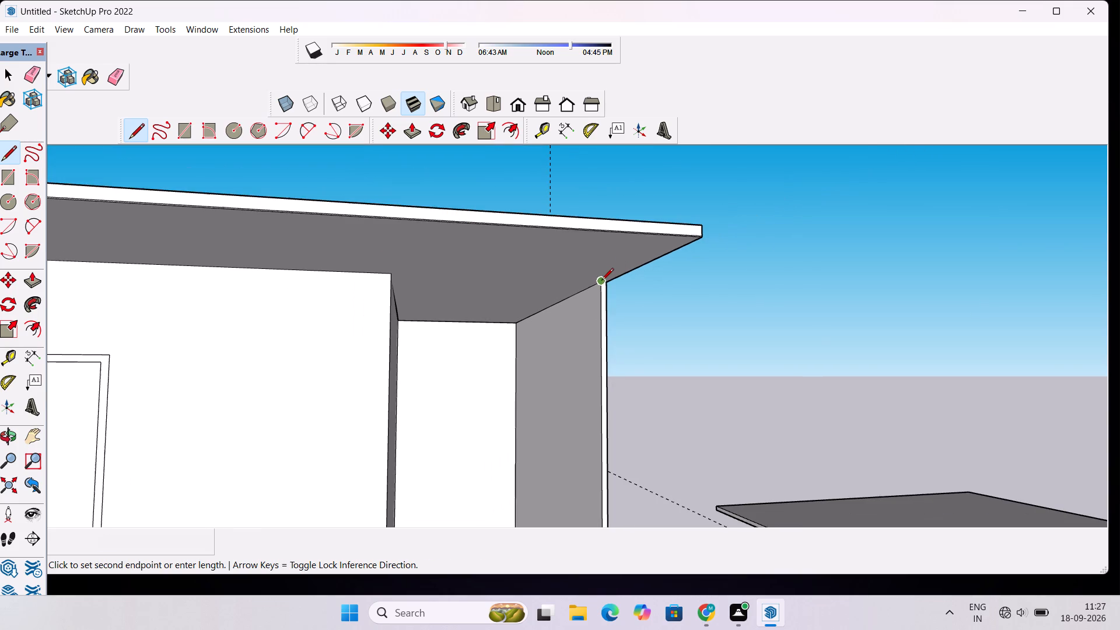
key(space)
Explode the grouped roof slab above the upper floor so its faces and edges can be edited directly.
click(591, 240)
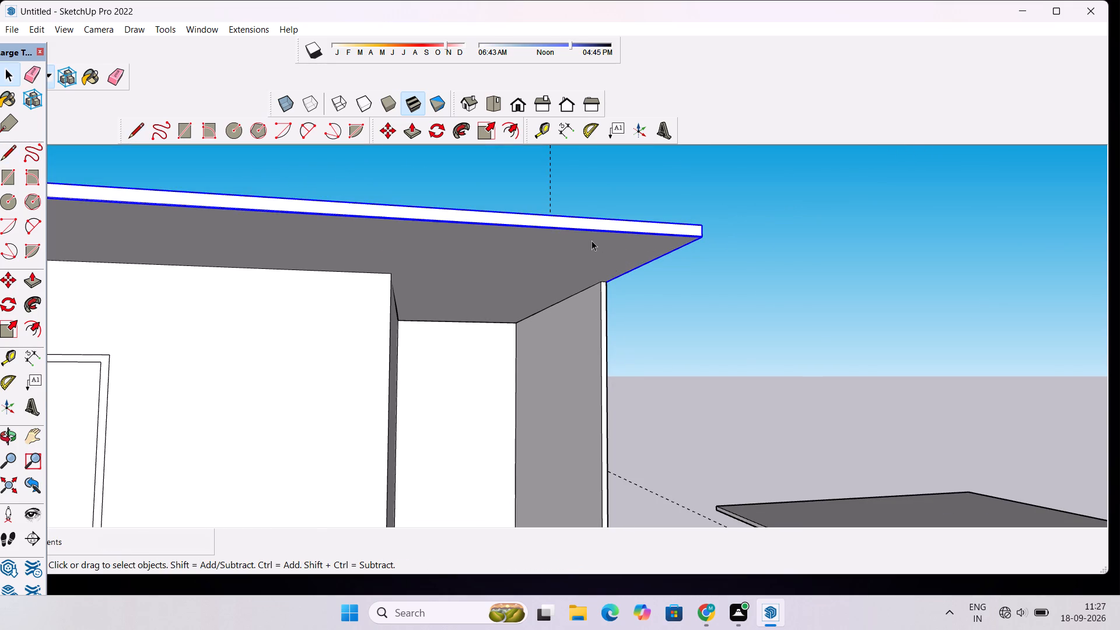
right_click(591, 240)
click(642, 332)
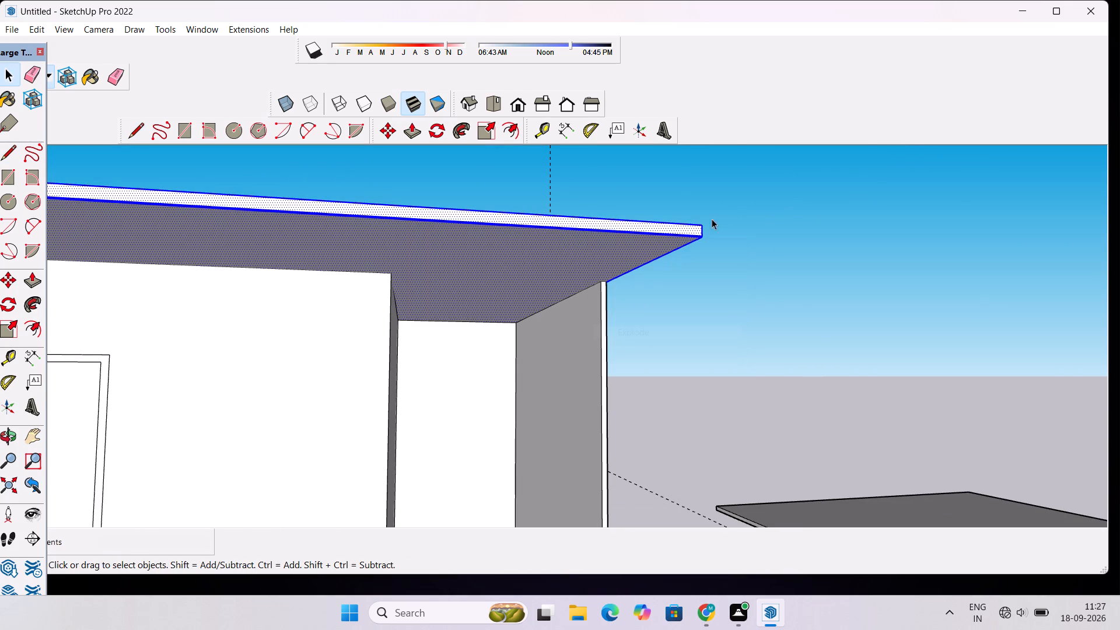
click(723, 211)
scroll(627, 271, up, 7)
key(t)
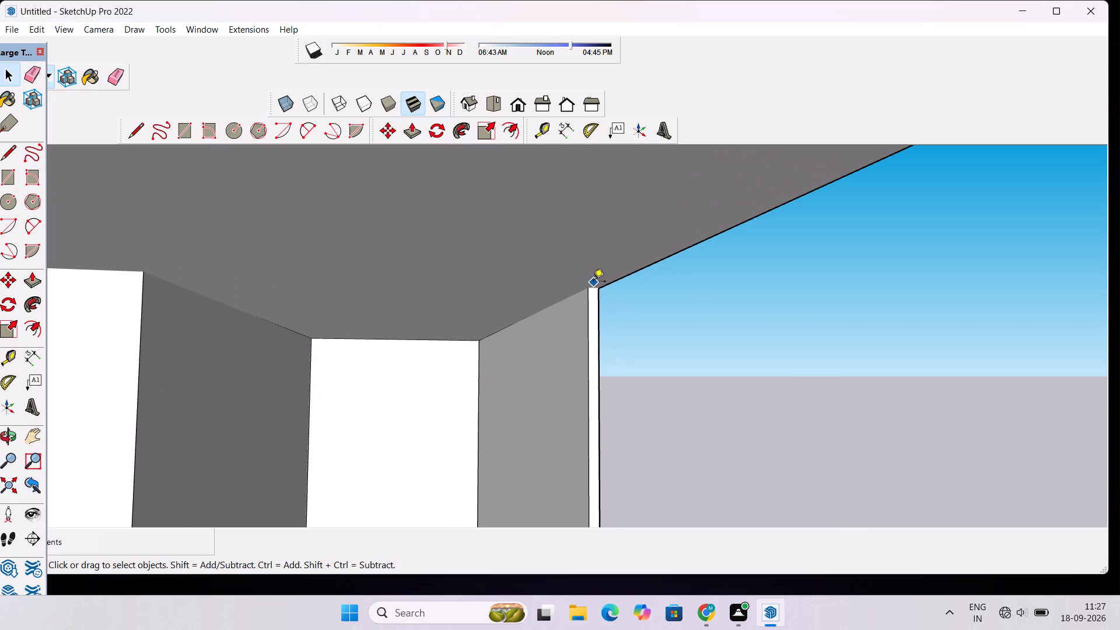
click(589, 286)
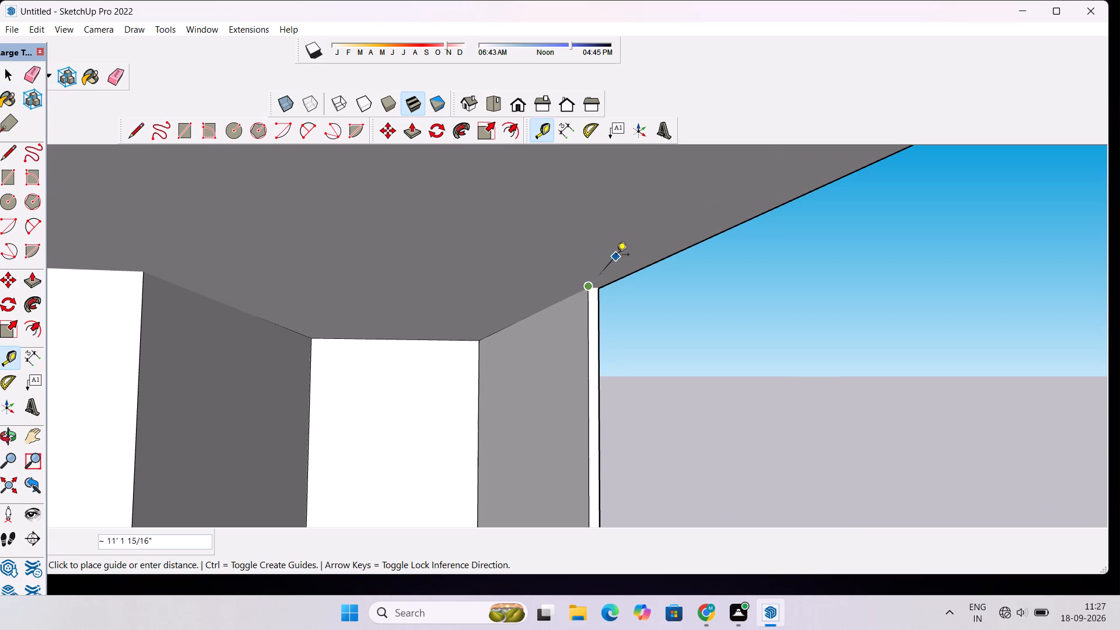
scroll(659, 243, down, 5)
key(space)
Draw a 27' line on the roof slab's underside, from the side wall's inner top corner to the slab's front edge.
scroll(659, 243, down, 2)
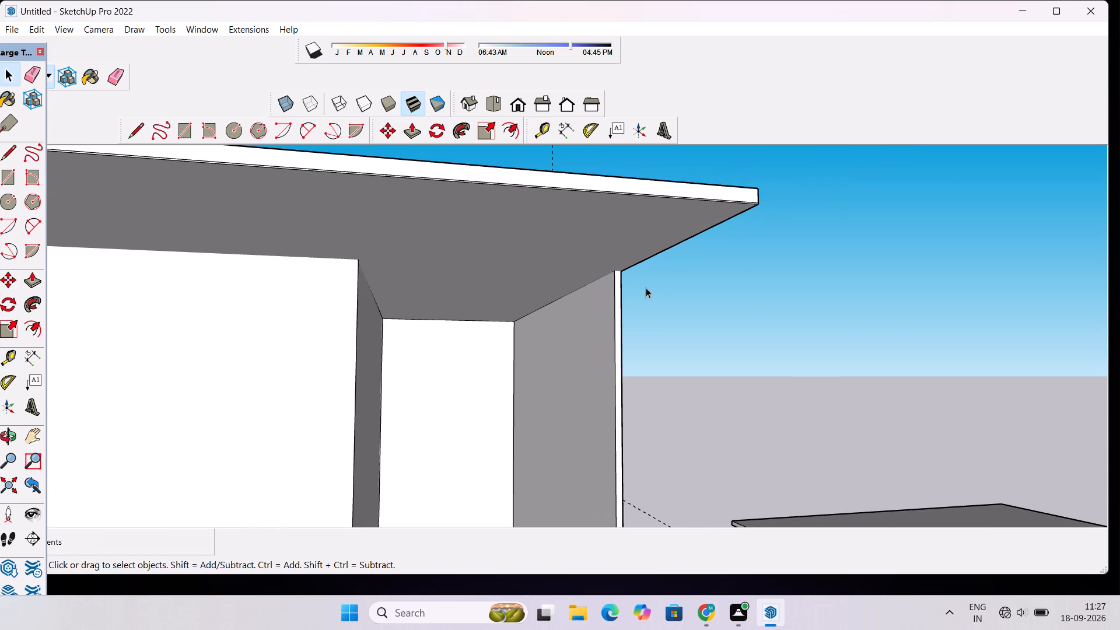
scroll(656, 283, down, 4)
scroll(656, 283, up, 5)
key(l)
scroll(610, 243, up, 3)
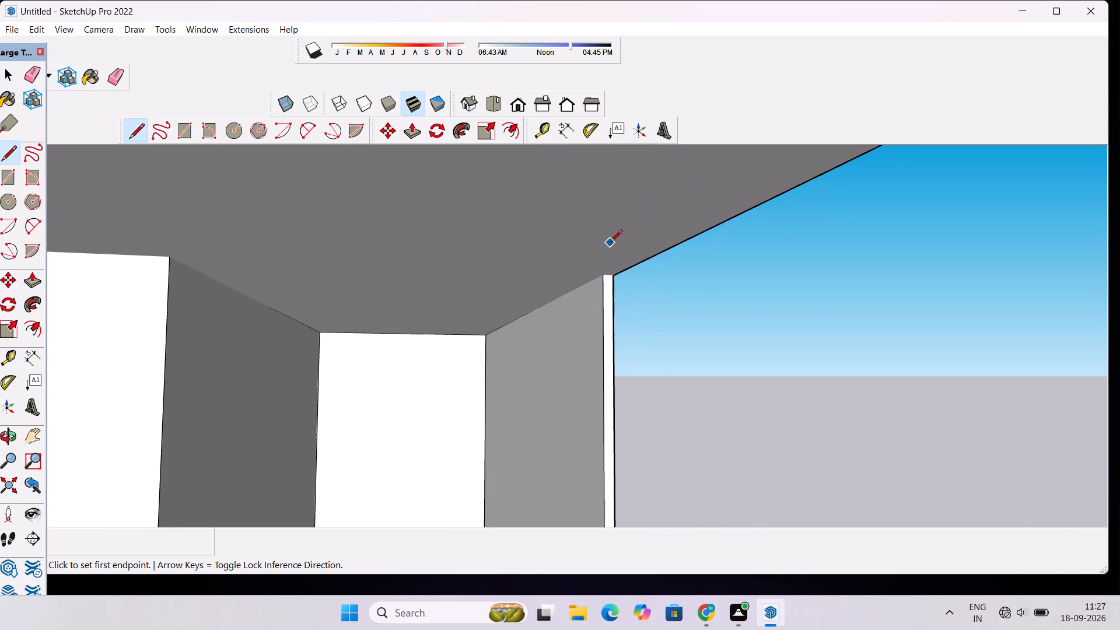
scroll(538, 235, down, 4)
scroll(634, 243, up, 5)
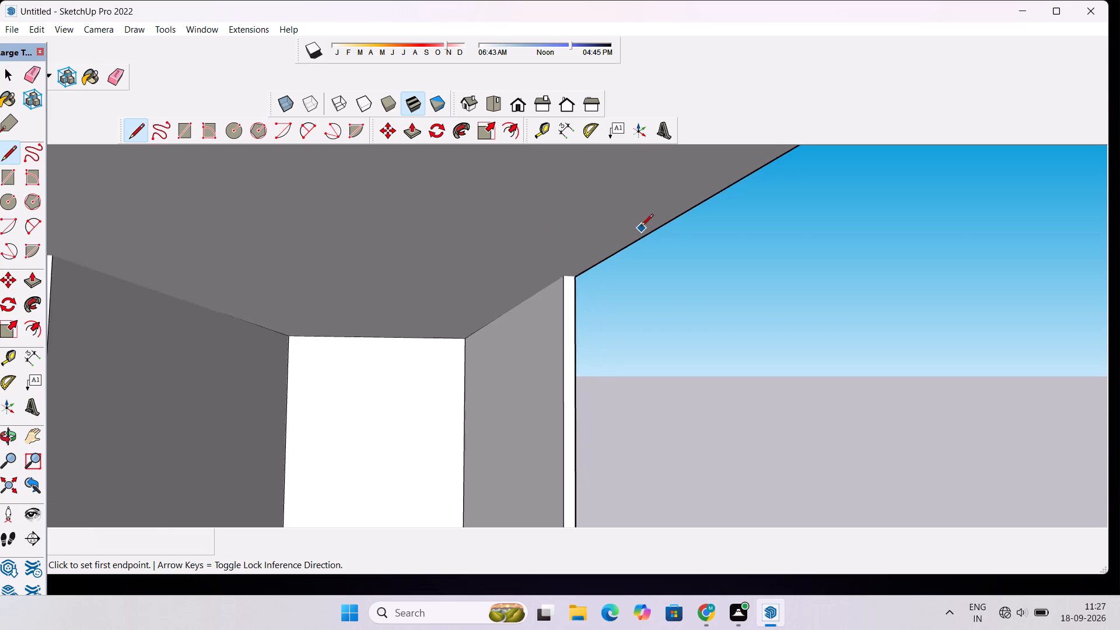
scroll(641, 227, up, 4)
scroll(544, 288, up, 15)
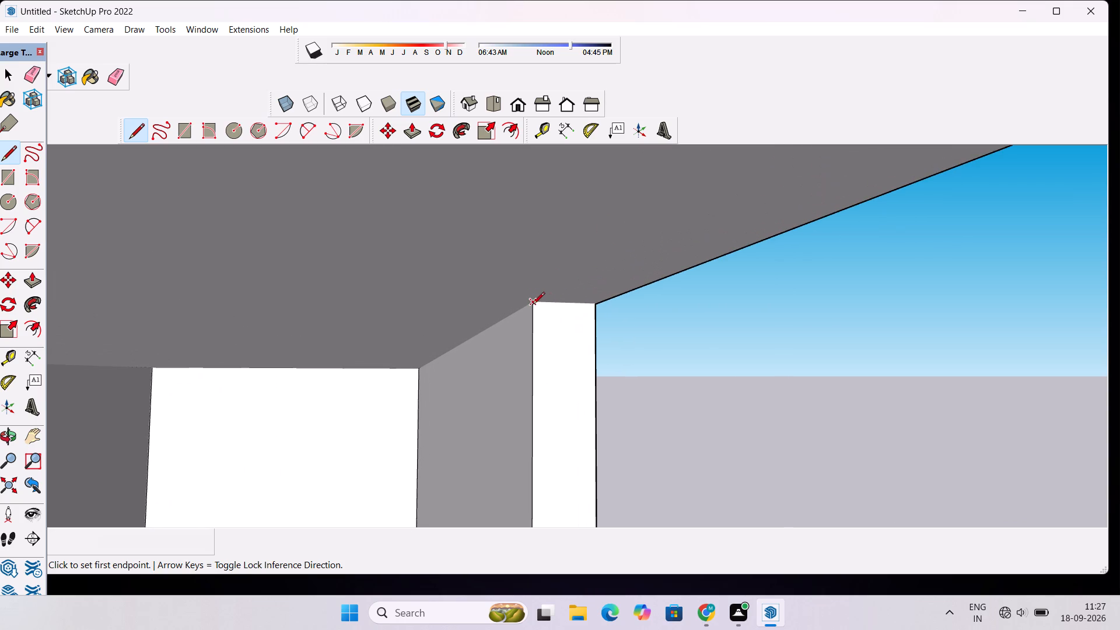
click(532, 304)
scroll(574, 267, down, 20)
scroll(574, 267, down, 2)
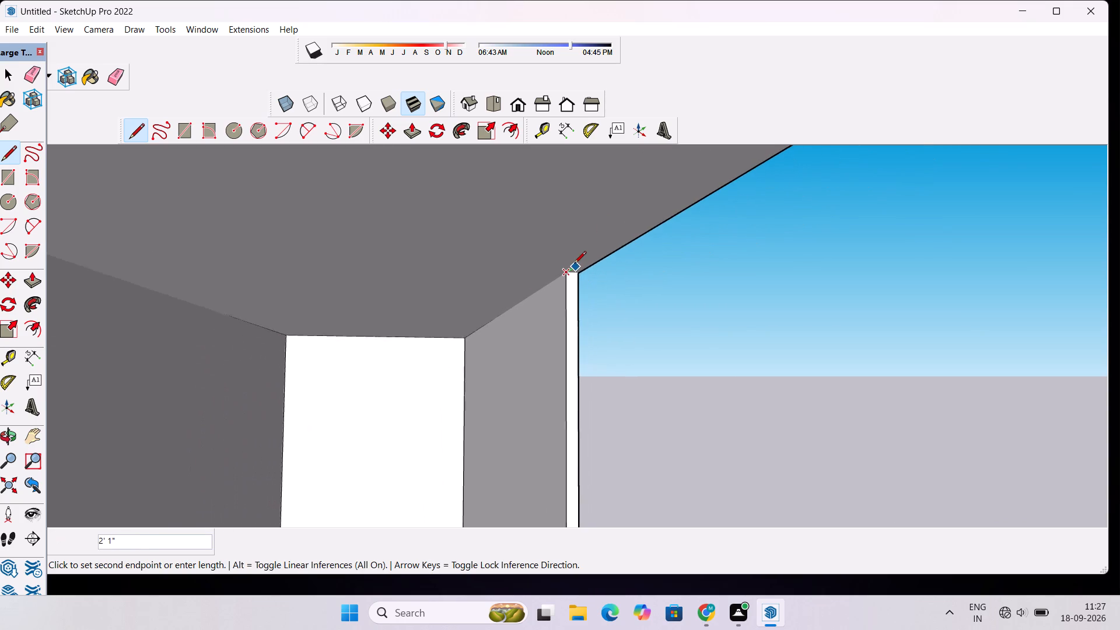
scroll(574, 264, down, 10)
scroll(654, 204, up, 10)
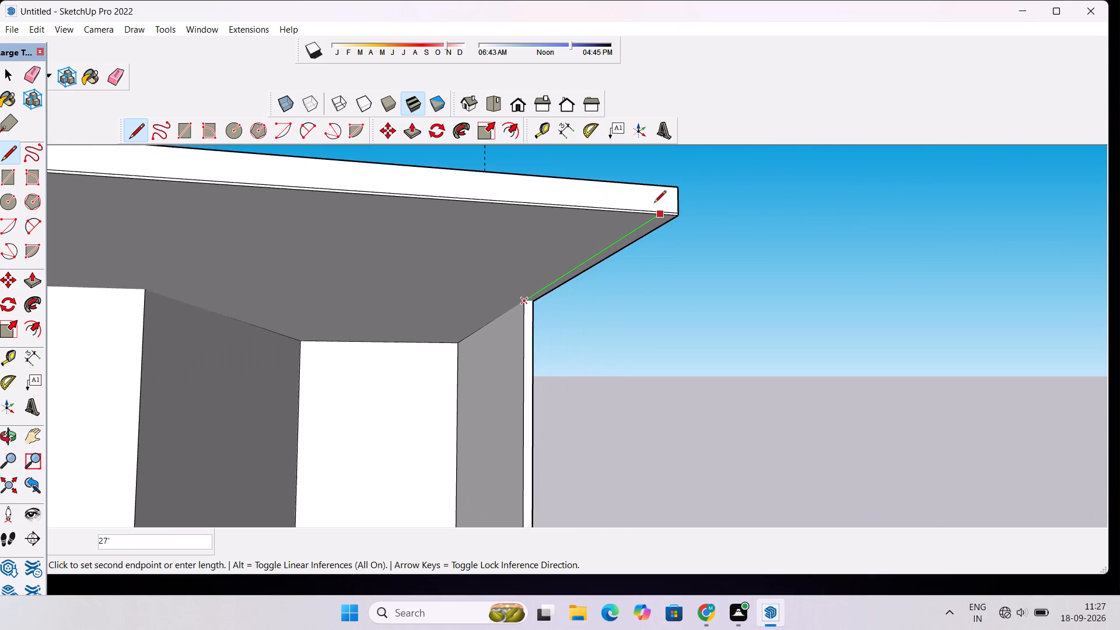
scroll(654, 204, up, 4)
click(663, 220)
scroll(665, 219, down, 3)
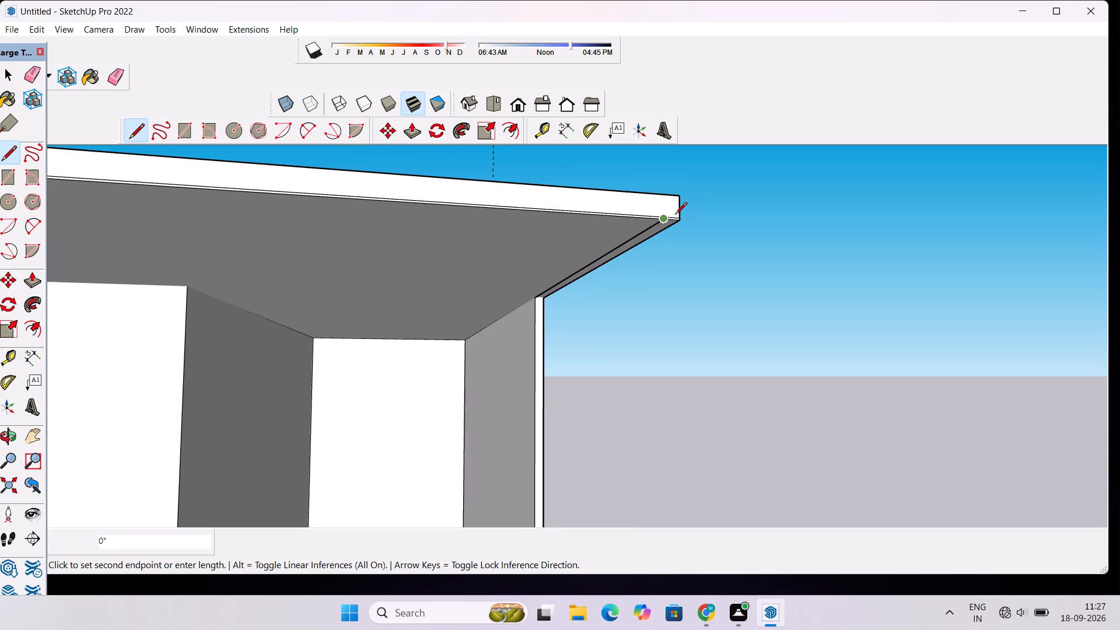
scroll(675, 215, down, 6)
key(space)
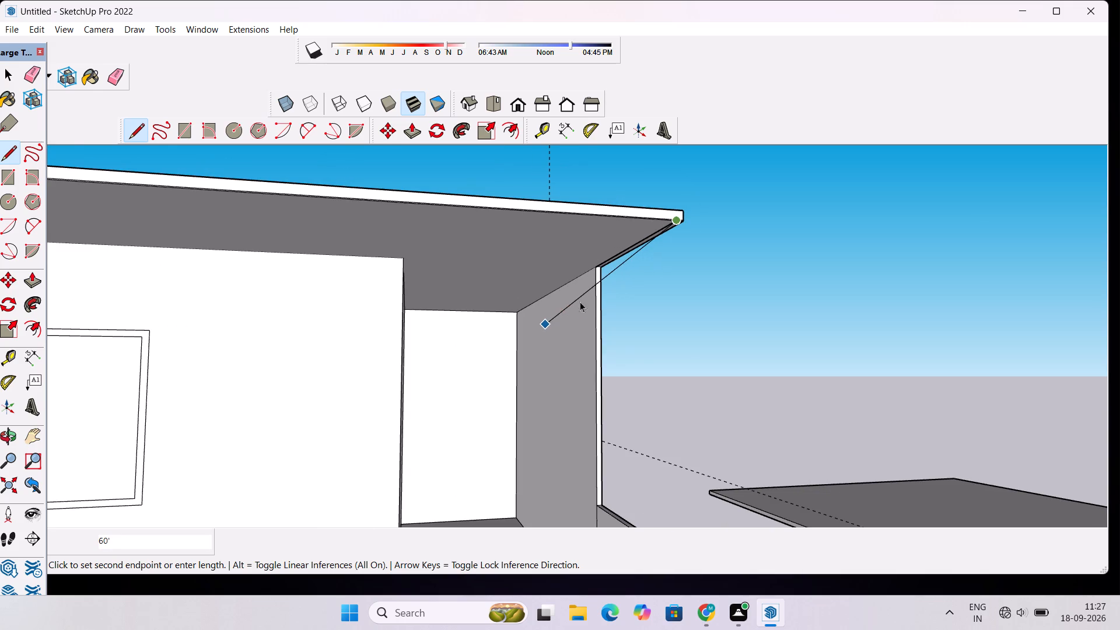
Draw a short line across the side wall's thickness at its top end, joining the inner and outer corners beneath the slab.
scroll(653, 255, up, 4)
scroll(535, 268, up, 5)
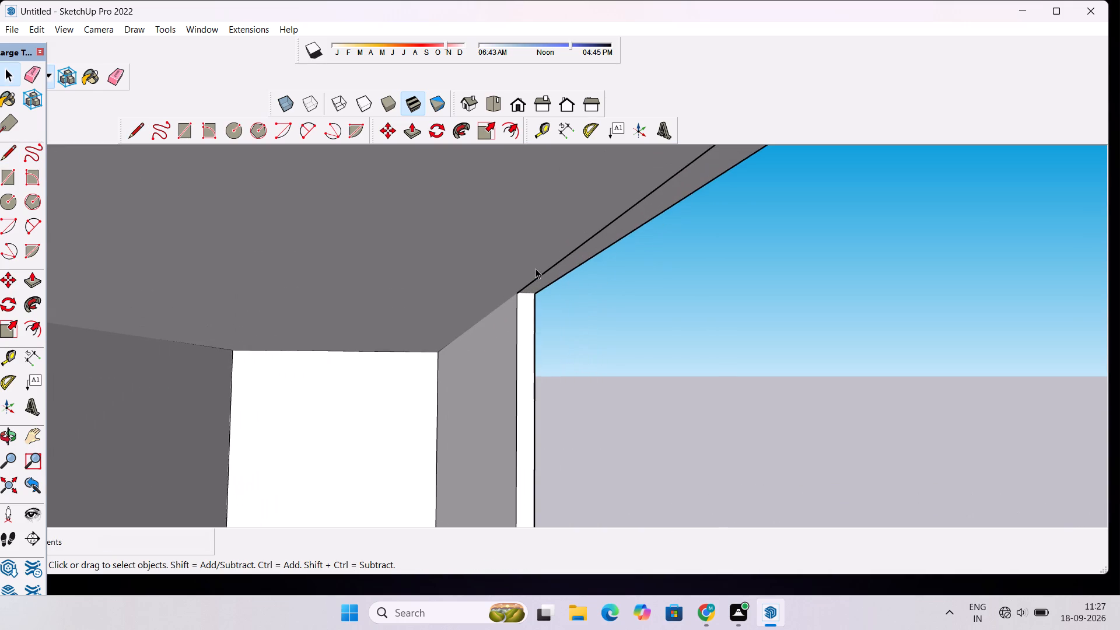
scroll(555, 291, up, 4)
scroll(555, 292, down, 4)
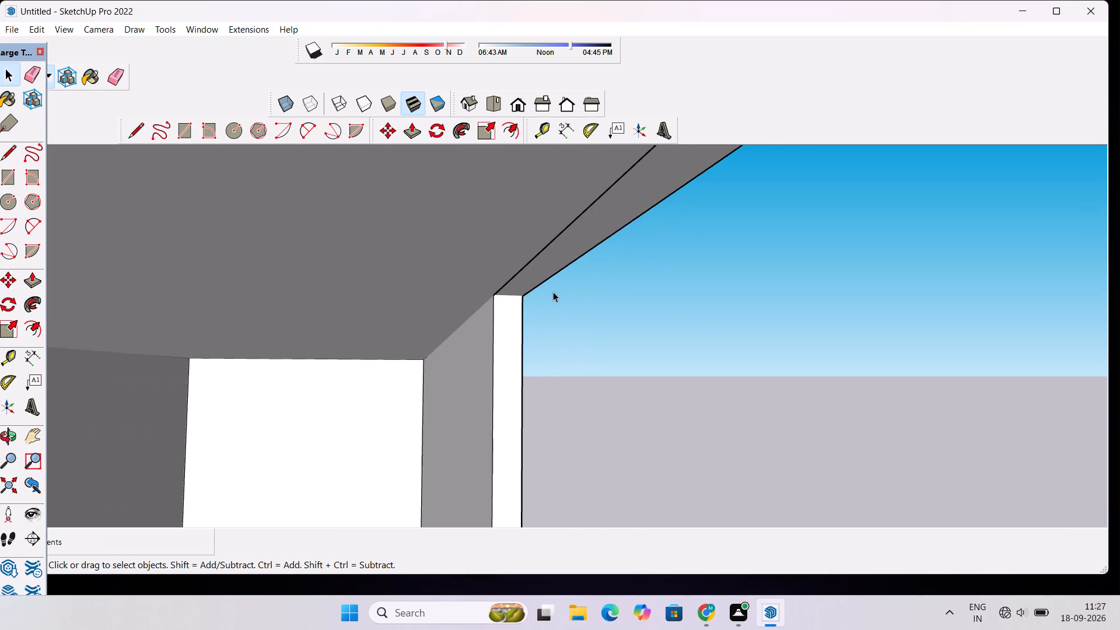
key(l)
scroll(506, 282, up, 4)
click(517, 298)
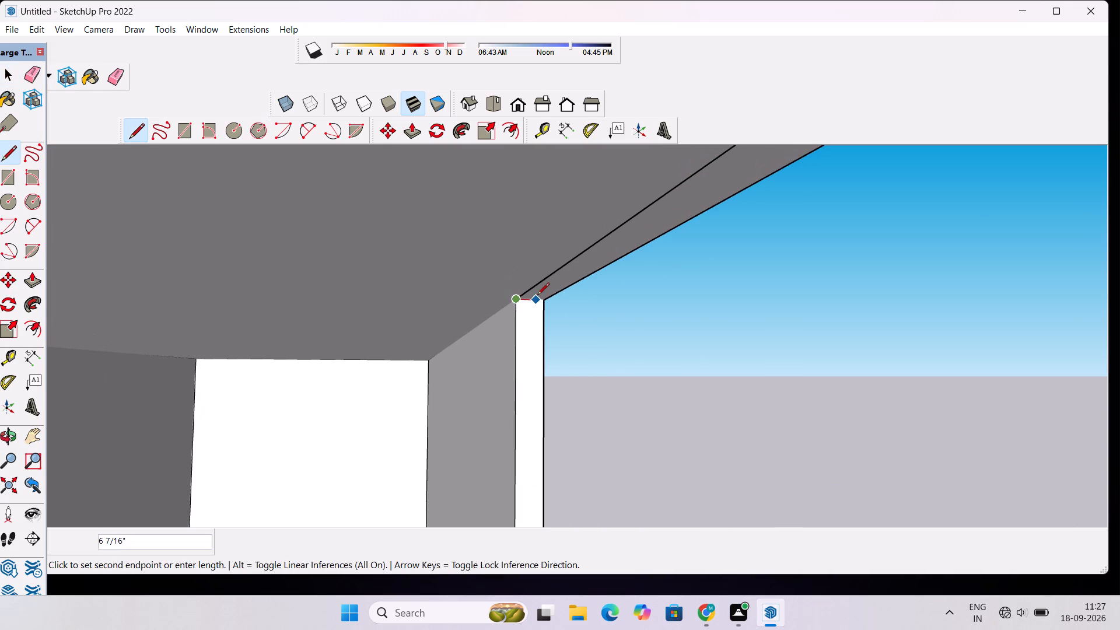
click(544, 299)
key(space)
Examine the roof overhang, upper-floor front and balcony from above, below and both sides.
scroll(487, 289, down, 6)
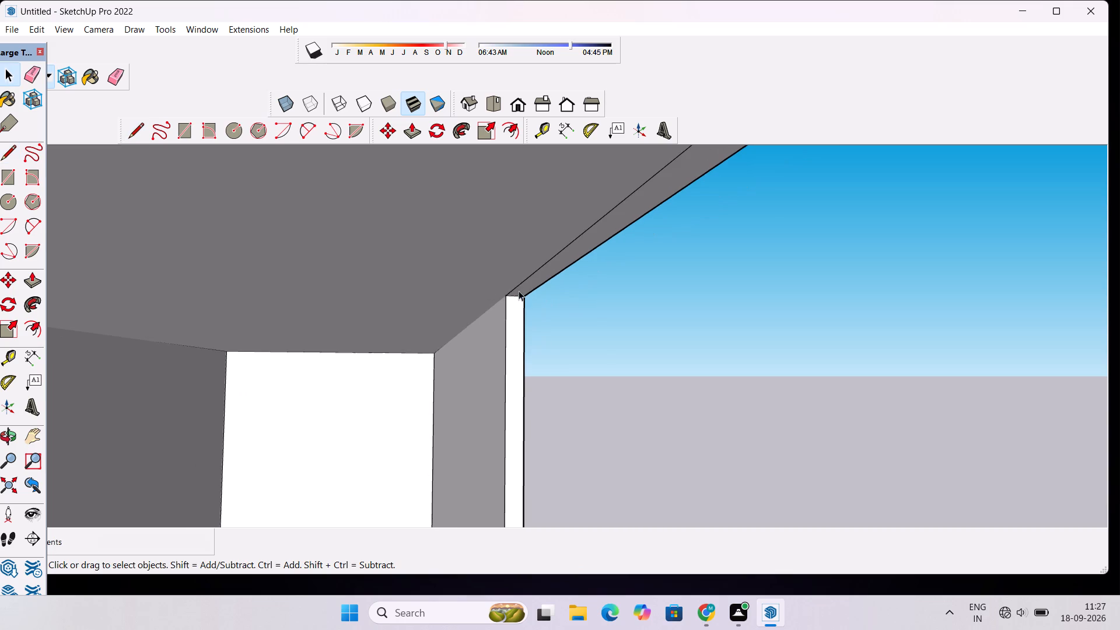
scroll(531, 288, up, 10)
key(o)
scroll(535, 289, down, 6)
drag(629, 281, 555, 292)
scroll(555, 292, down, 12)
scroll(445, 329, up, 4)
drag(445, 313, 463, 335)
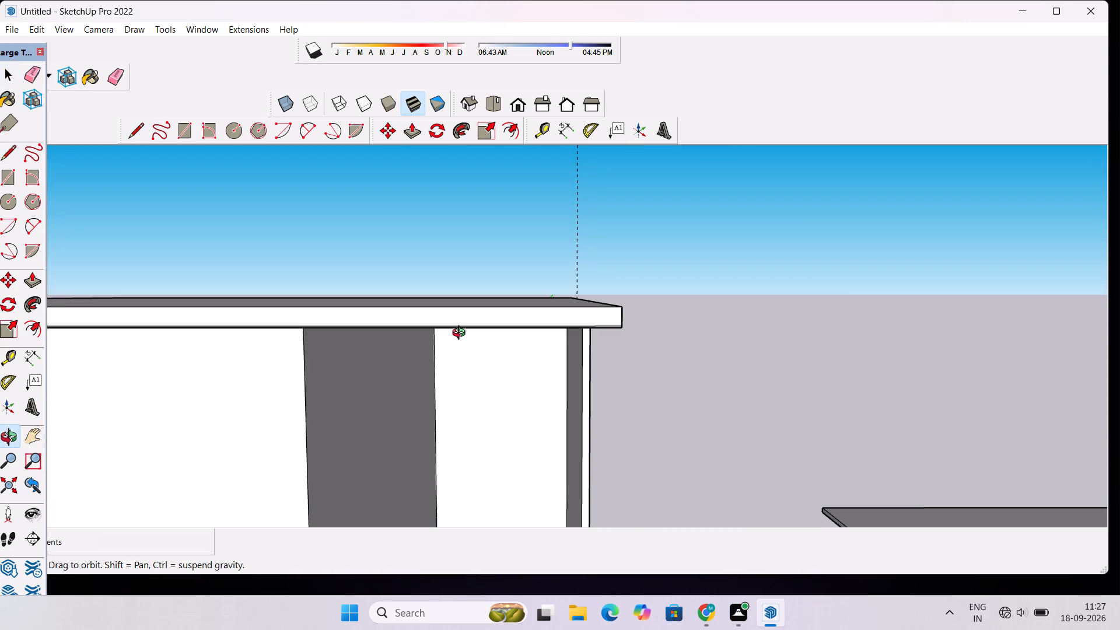
scroll(463, 335, down, 2)
shift+drag(467, 346, 488, 233)
scroll(488, 233, down, 2)
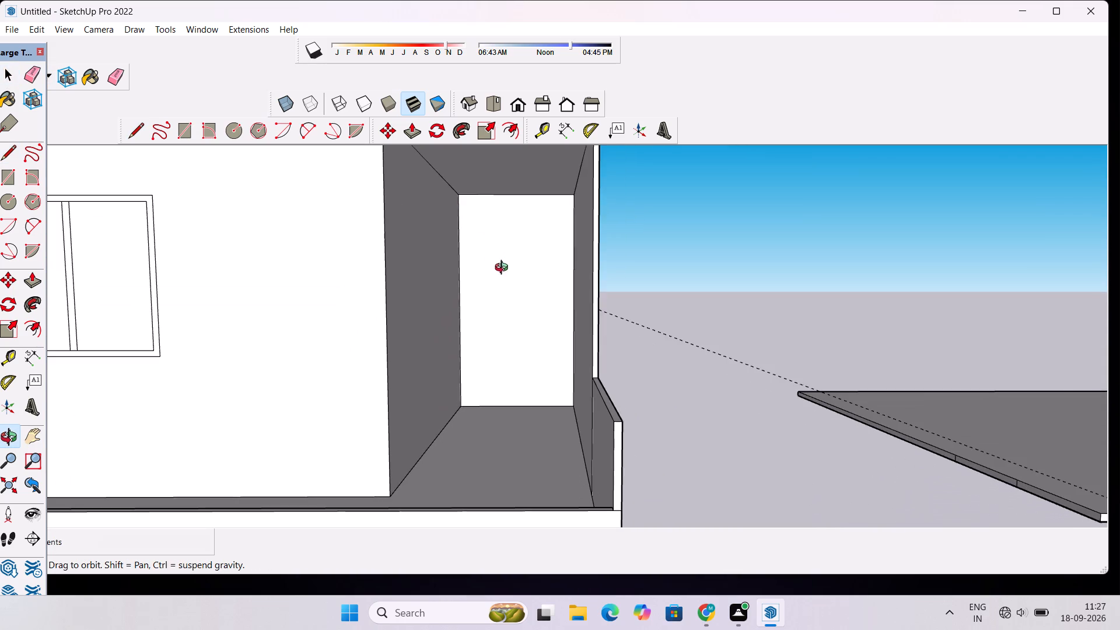
drag(510, 281, 632, 320)
scroll(650, 306, down, 4)
drag(787, 300, 677, 309)
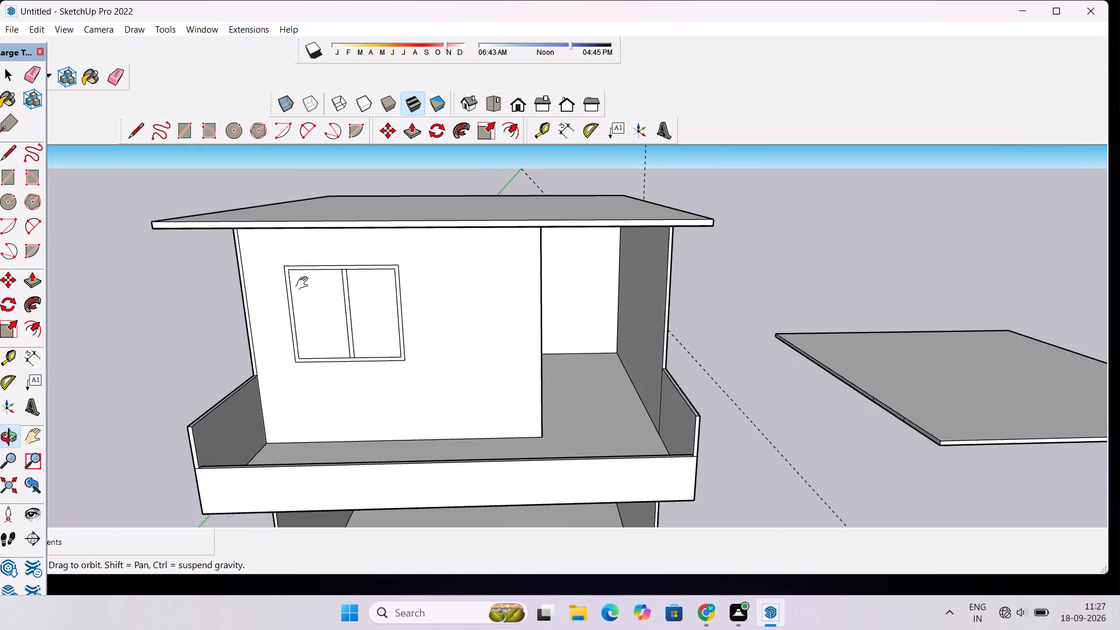
shift+drag(304, 283, 651, 293)
scroll(562, 323, up, 3)
drag(626, 314, 671, 232)
scroll(673, 223, down, 4)
shift+drag(678, 212, 564, 271)
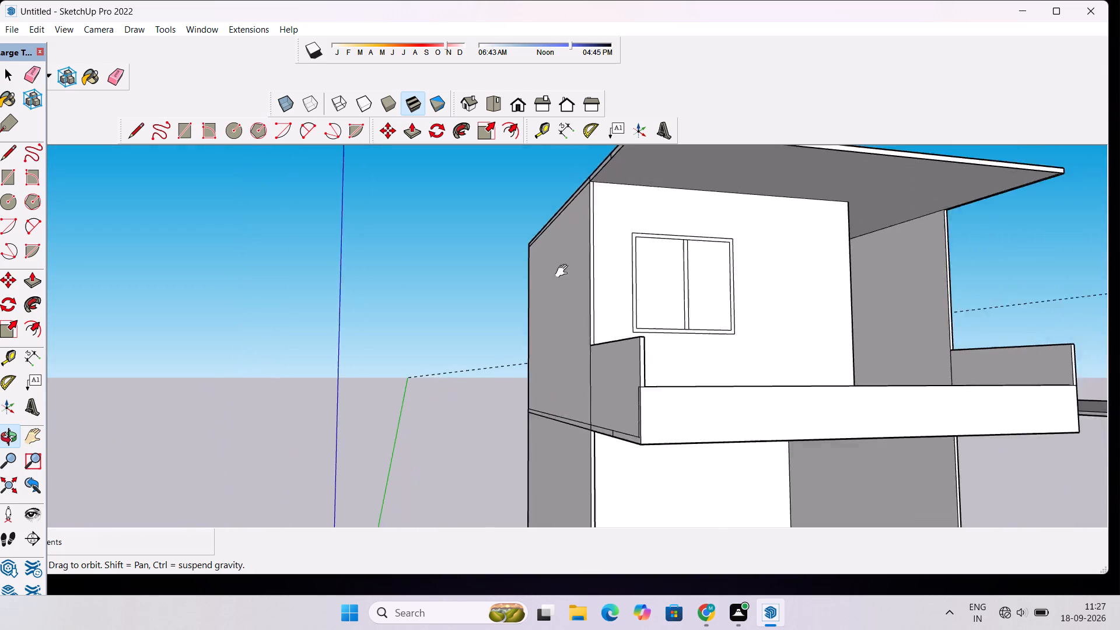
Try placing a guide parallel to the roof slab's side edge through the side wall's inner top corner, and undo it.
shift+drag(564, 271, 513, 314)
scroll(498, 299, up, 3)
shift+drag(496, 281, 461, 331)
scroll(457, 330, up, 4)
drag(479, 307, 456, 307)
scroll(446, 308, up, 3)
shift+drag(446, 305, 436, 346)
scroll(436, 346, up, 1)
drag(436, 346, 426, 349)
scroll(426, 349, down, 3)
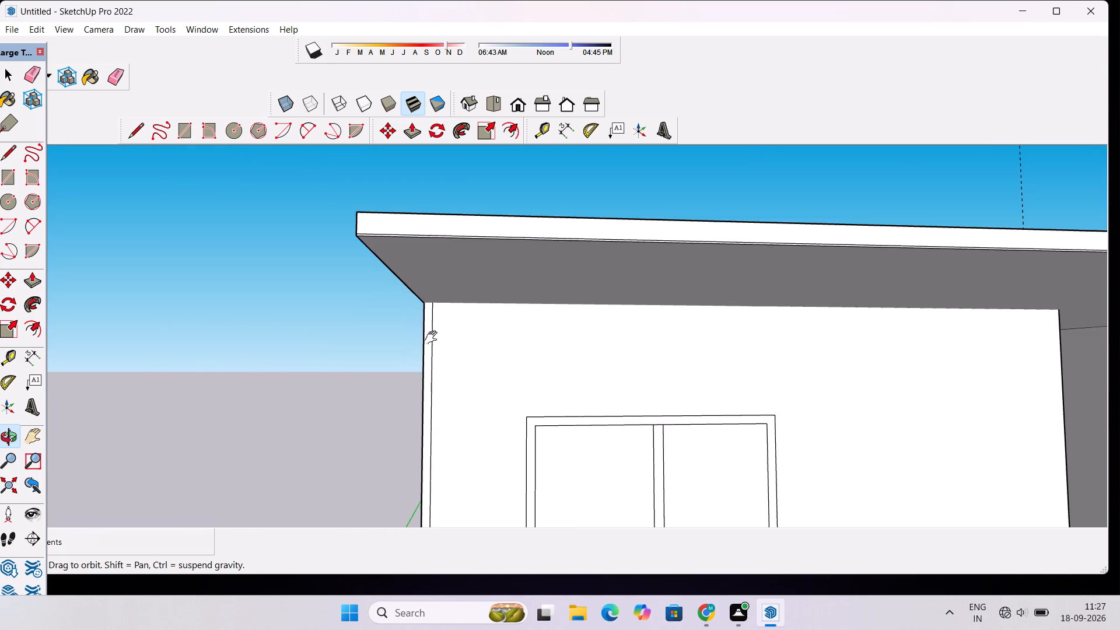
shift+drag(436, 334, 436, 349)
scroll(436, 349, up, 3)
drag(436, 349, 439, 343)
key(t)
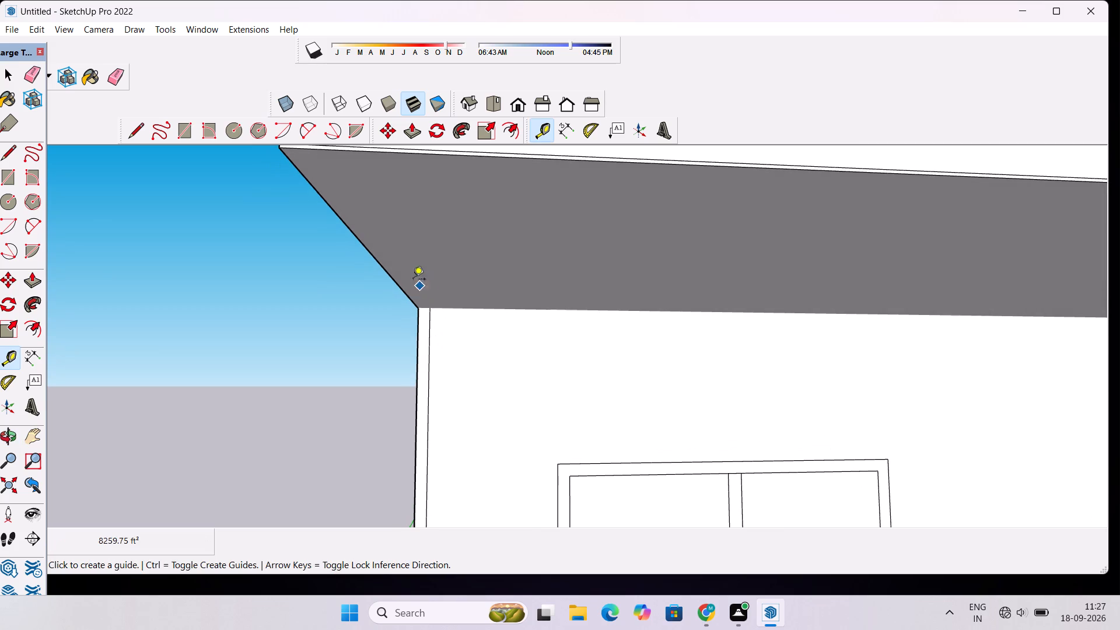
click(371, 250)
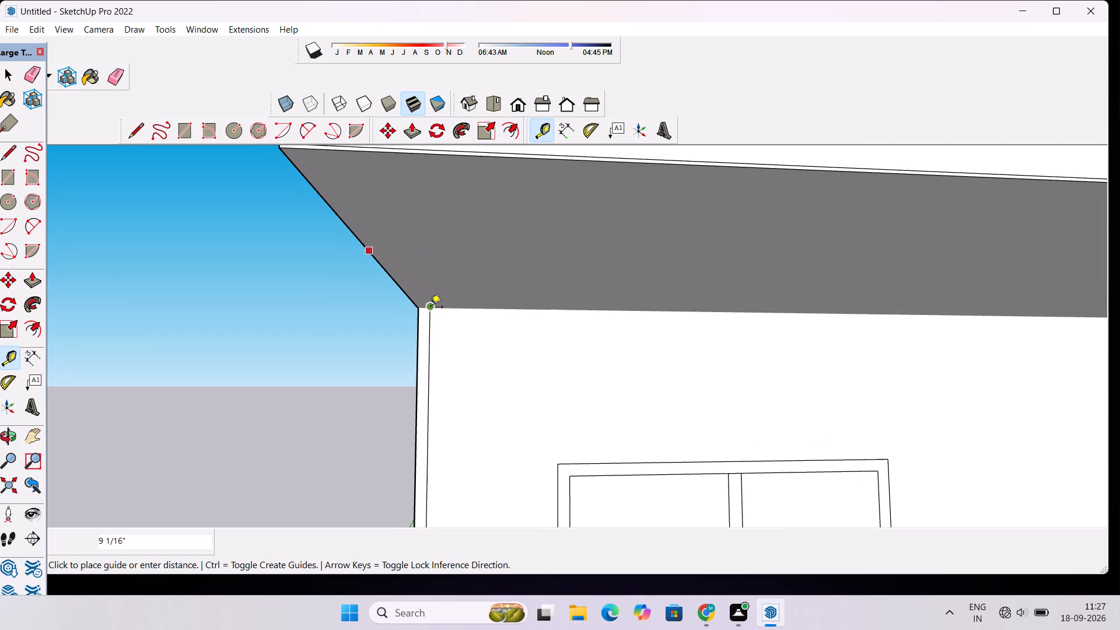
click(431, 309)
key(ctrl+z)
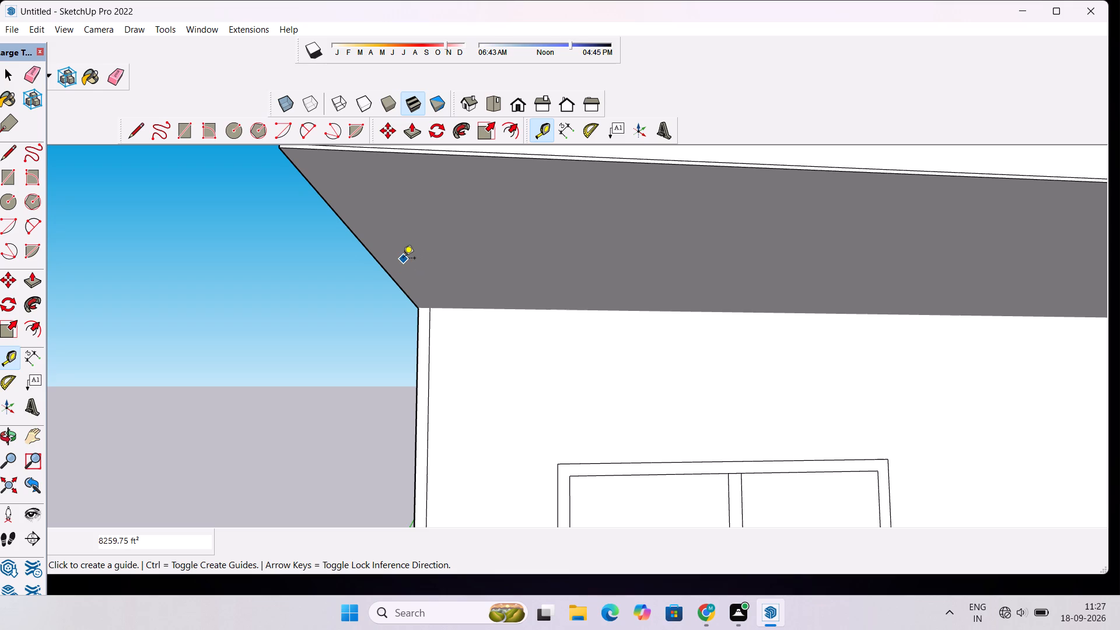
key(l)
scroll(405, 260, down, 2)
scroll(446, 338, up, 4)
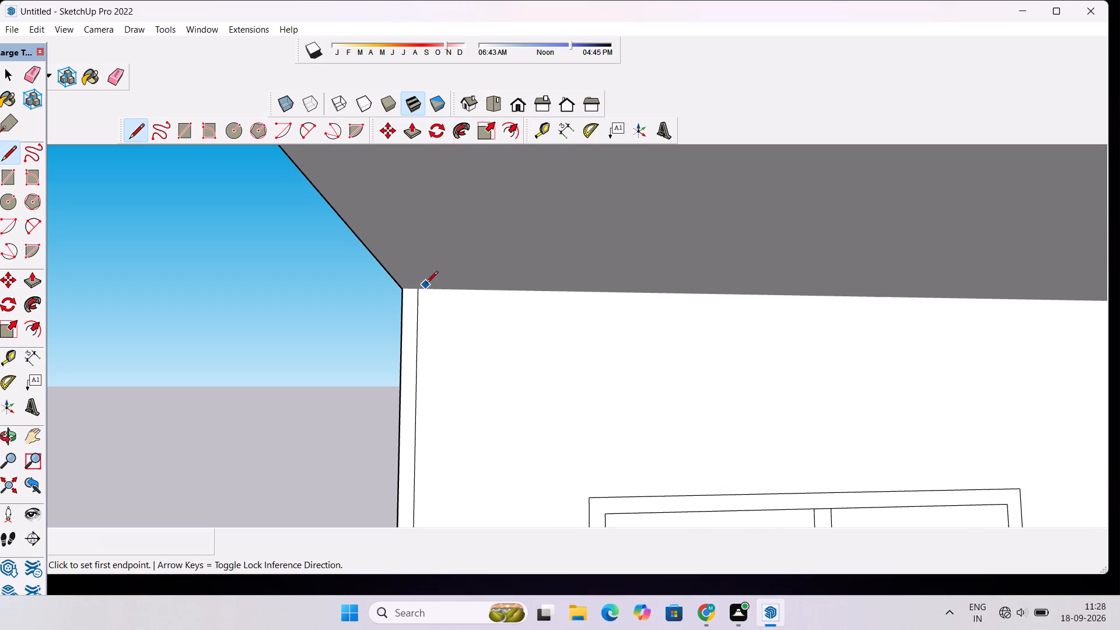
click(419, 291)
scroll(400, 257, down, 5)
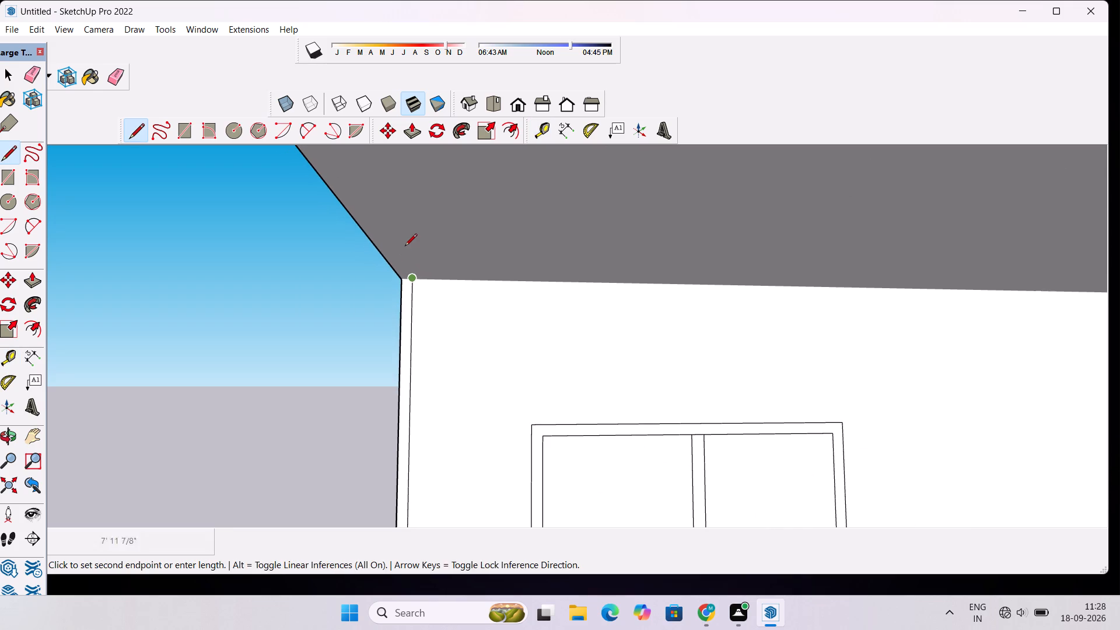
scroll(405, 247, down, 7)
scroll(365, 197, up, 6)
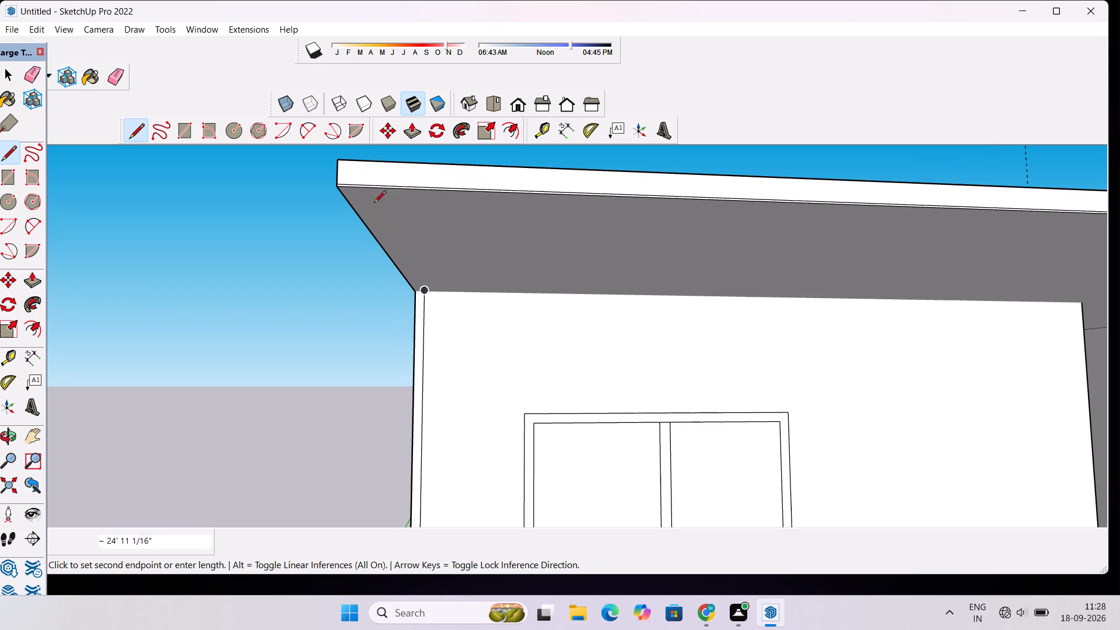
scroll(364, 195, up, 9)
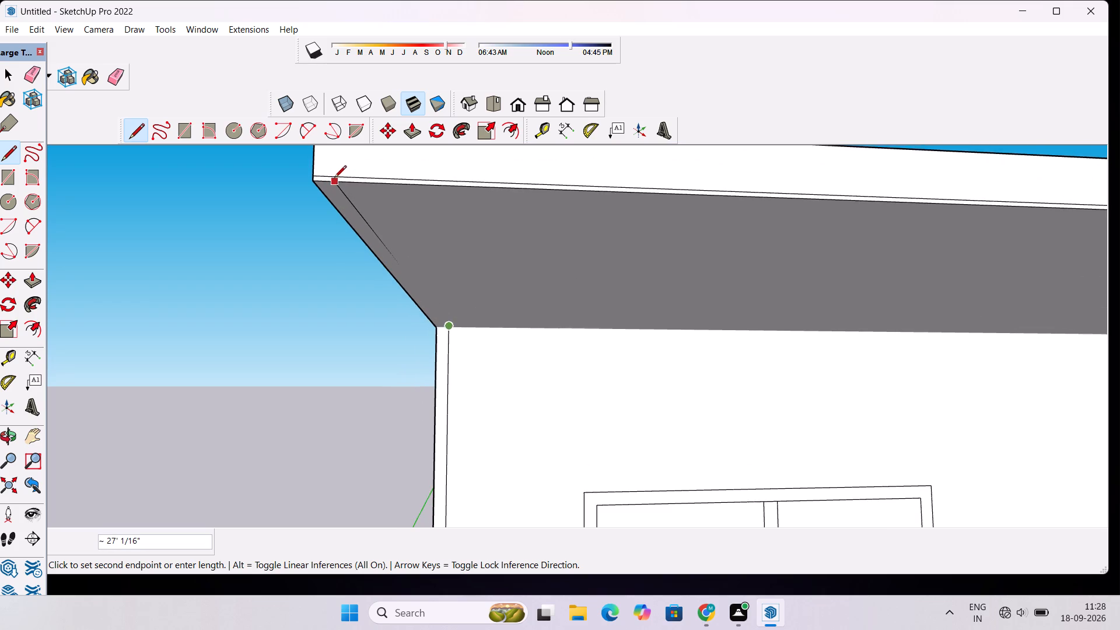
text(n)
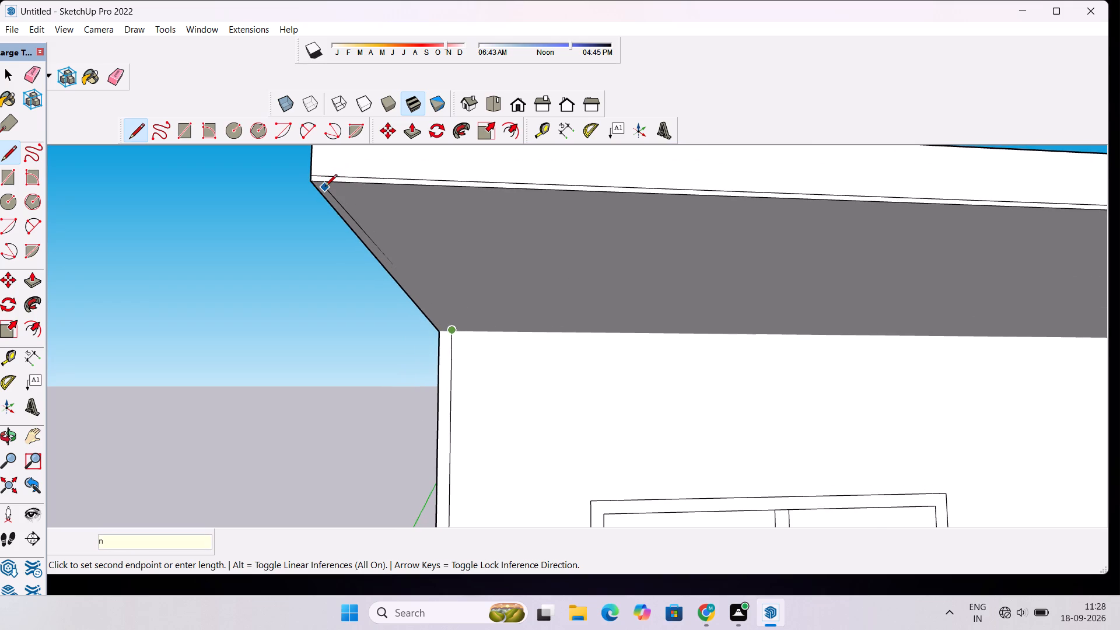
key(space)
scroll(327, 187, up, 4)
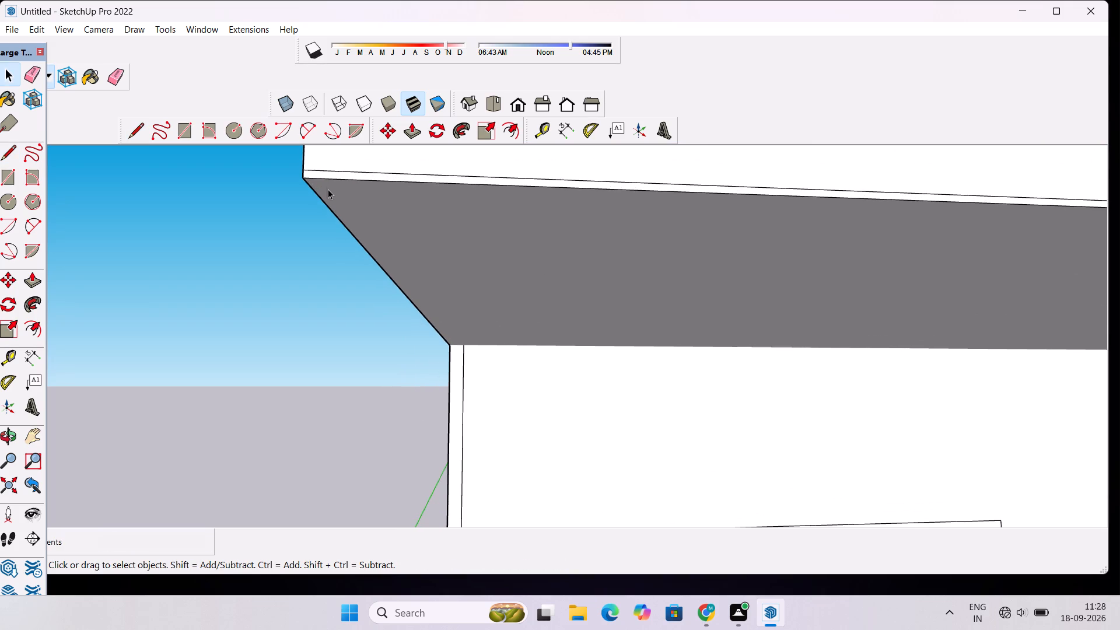
Select the roof slab's underside face to check whether the overhang is divided in line with the side wall.
key(l)
scroll(330, 205, down, 2)
key(o)
drag(321, 207, 436, 217)
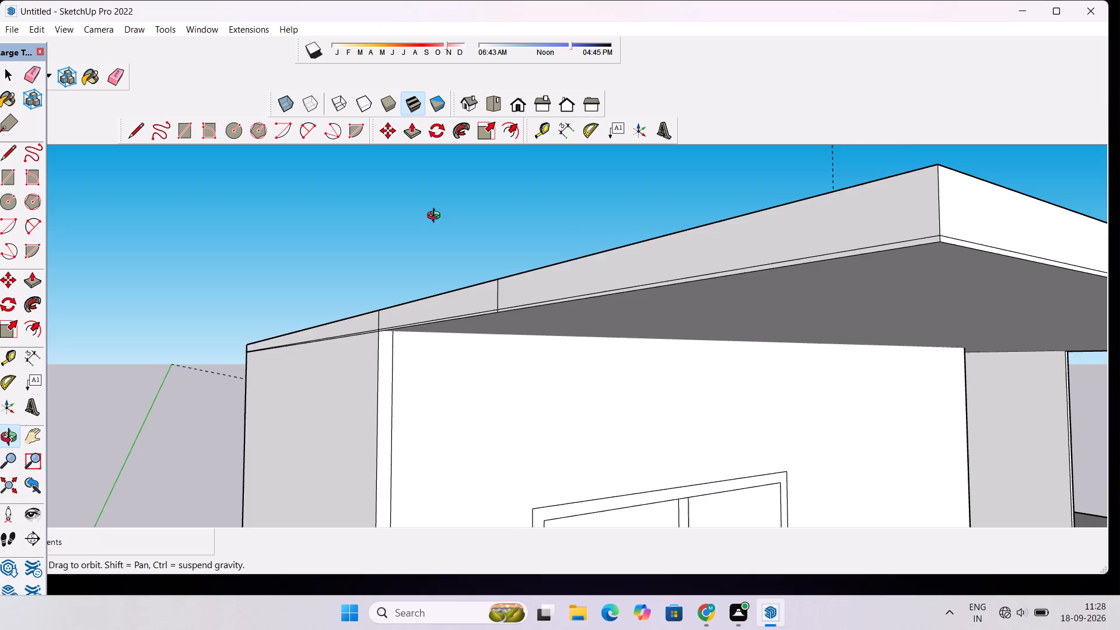
drag(436, 217, 490, 160)
scroll(452, 210, down, 1)
drag(450, 236, 414, 230)
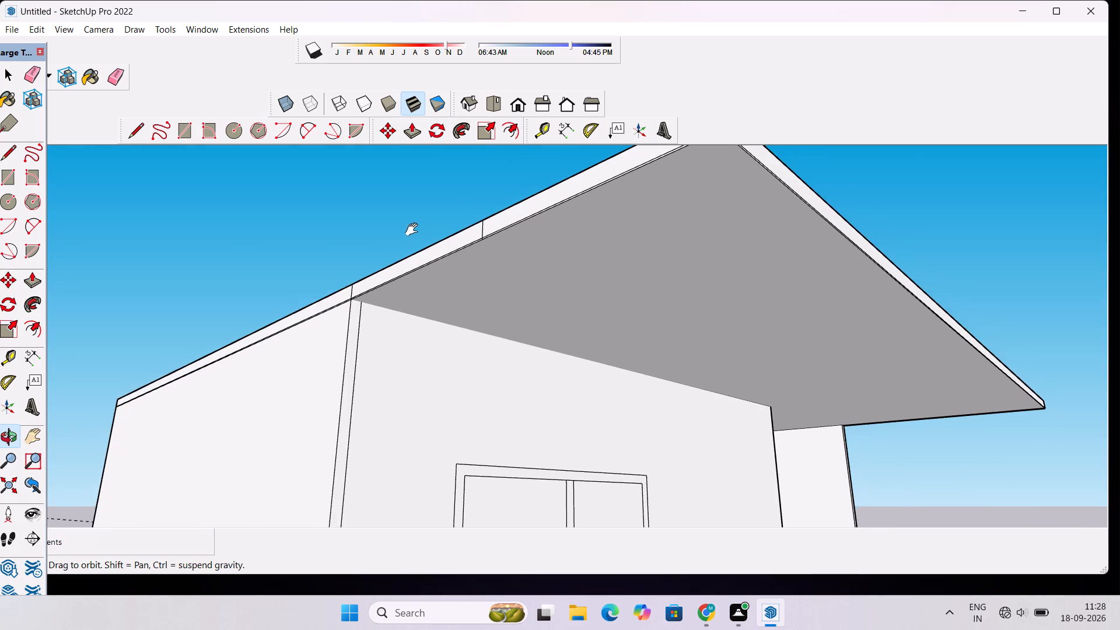
drag(414, 230, 414, 230)
scroll(412, 229, down, 2)
drag(421, 228, 418, 258)
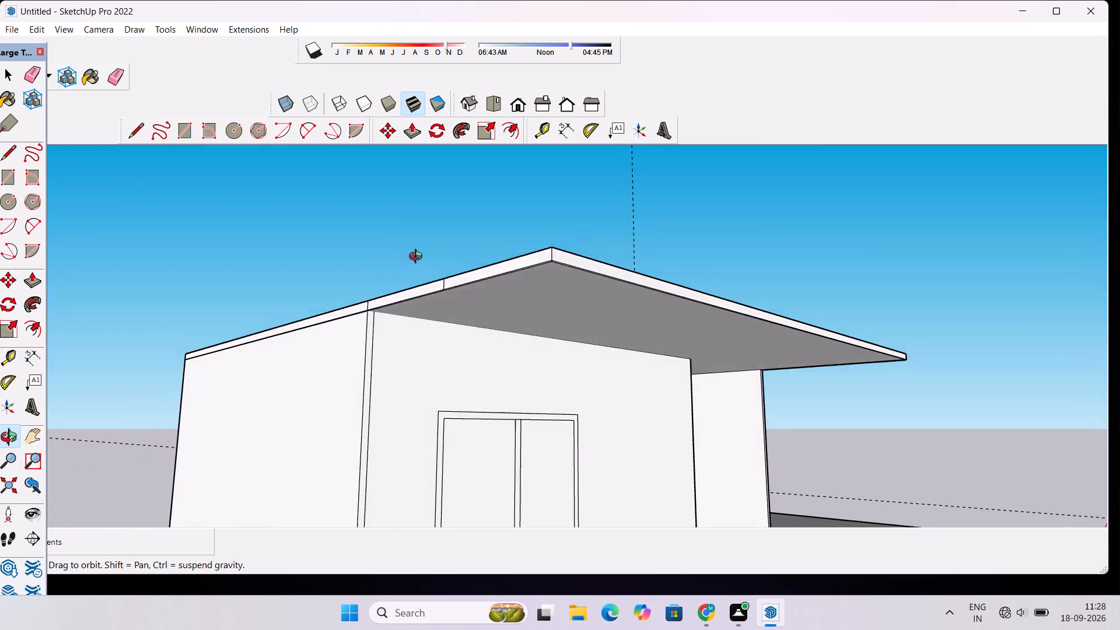
drag(418, 258, 414, 269)
key(space)
click(481, 328)
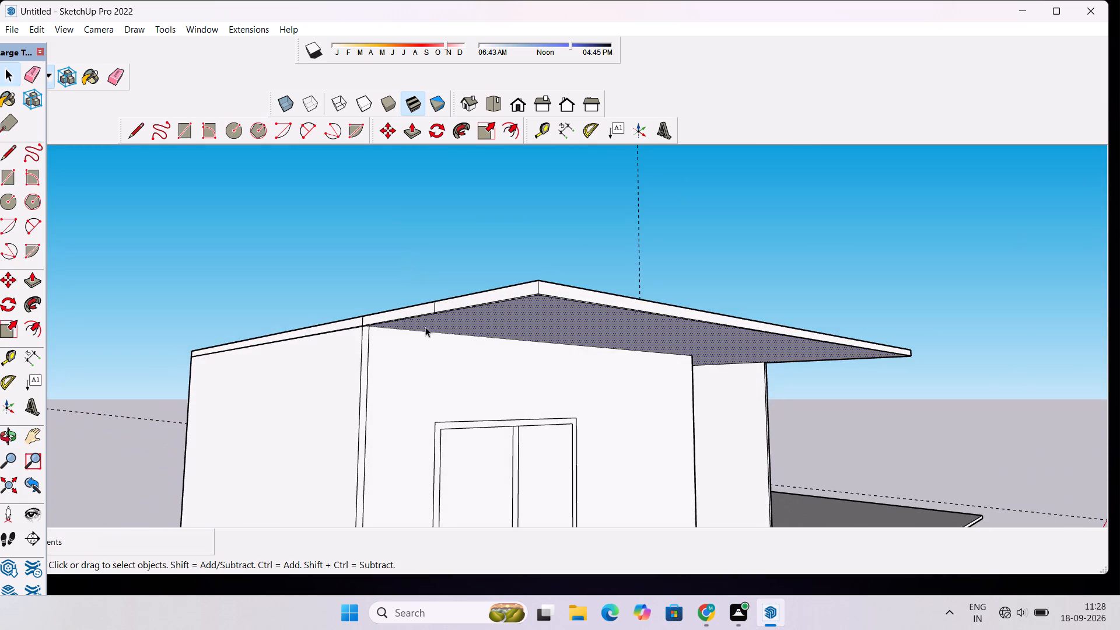
Draw a line about 9 1/16" long across the side wall's top end, from its outer to its inner corner beneath the slab.
scroll(409, 327, up, 5)
scroll(337, 340, up, 13)
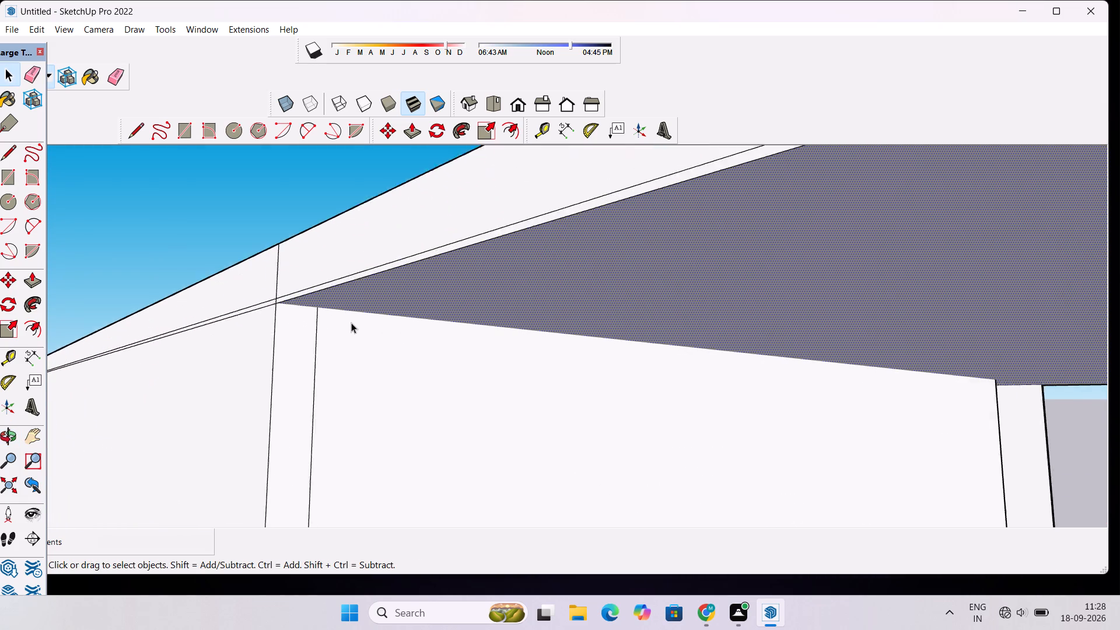
scroll(351, 323, up, 2)
key(l)
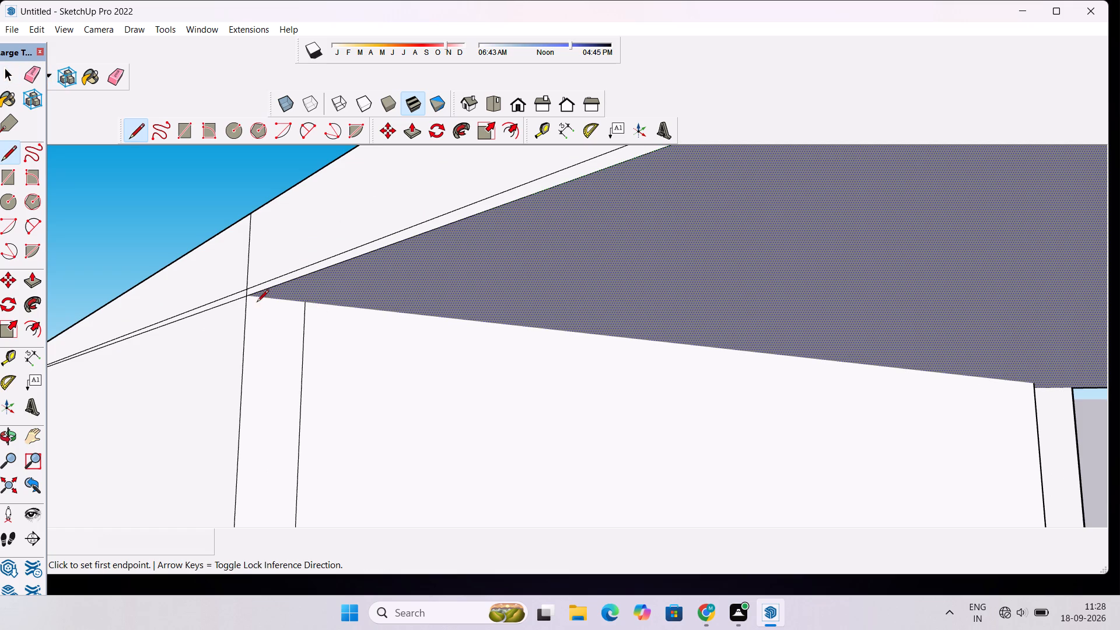
click(249, 297)
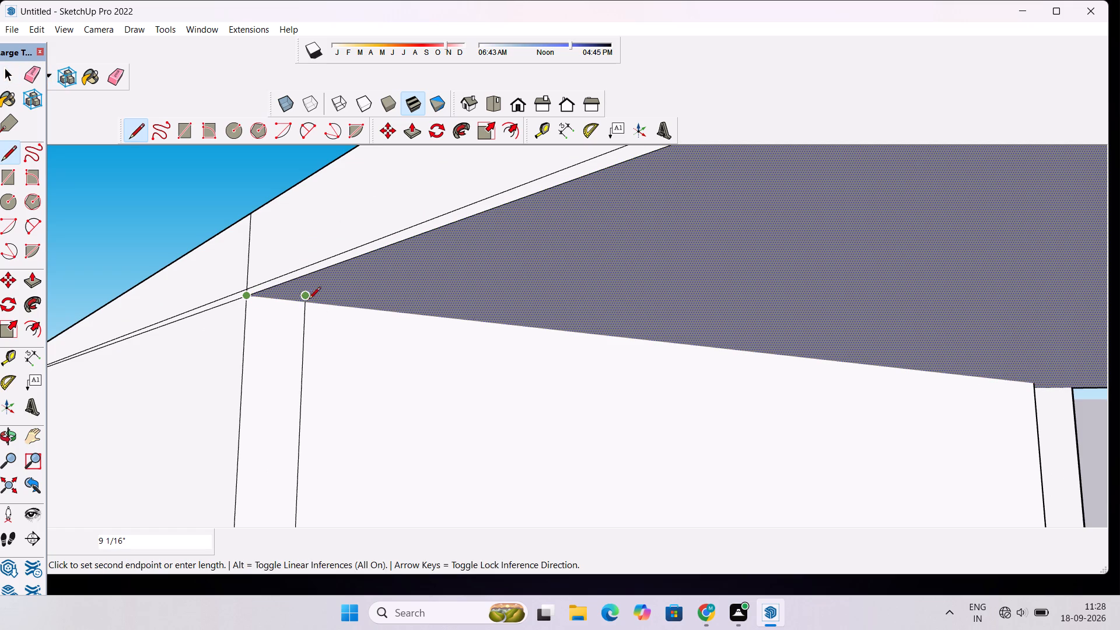
click(309, 306)
Draw a line beneath the slab along the window wall's top edge, from the side wall's inner corner towards the wall's far corner.
scroll(303, 304, up, 16)
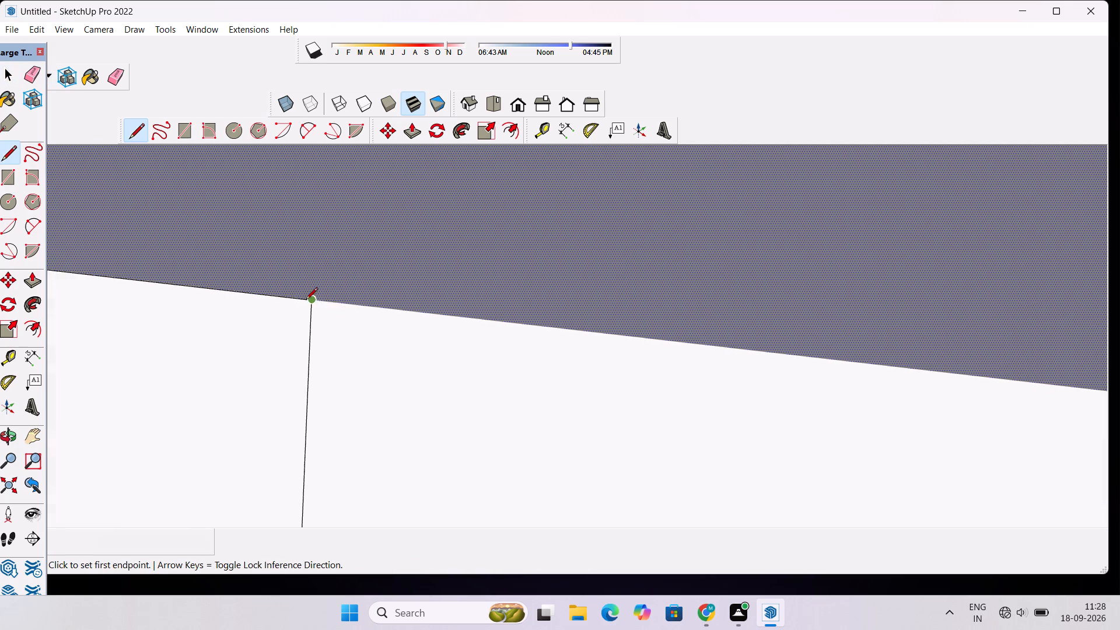
scroll(306, 300, up, 12)
click(313, 310)
scroll(318, 309, down, 7)
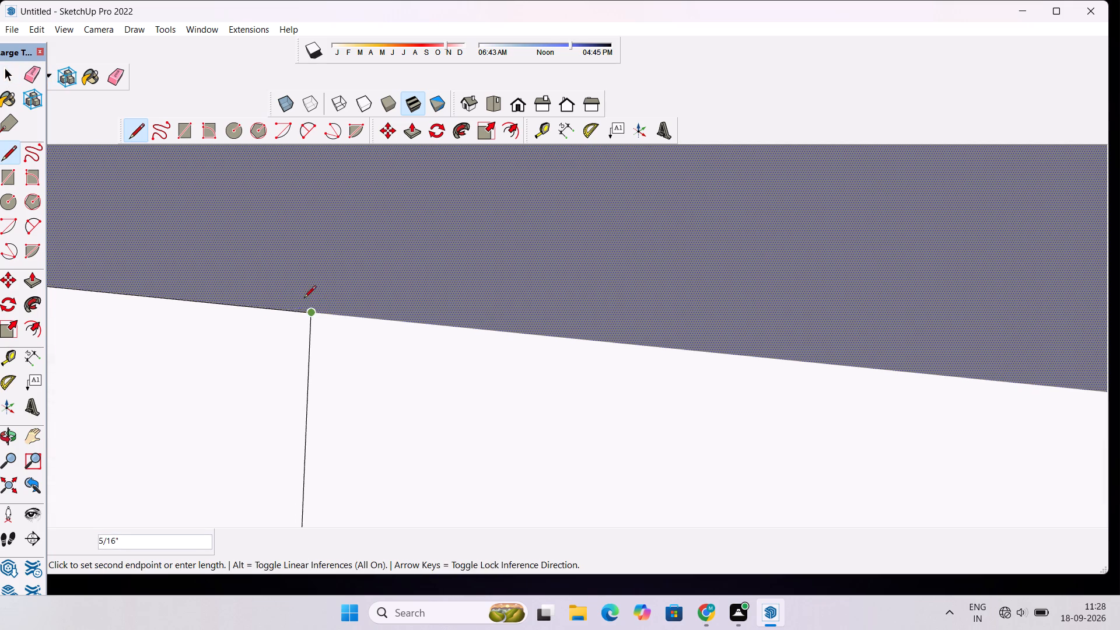
scroll(304, 299, down, 20)
scroll(304, 299, down, 5)
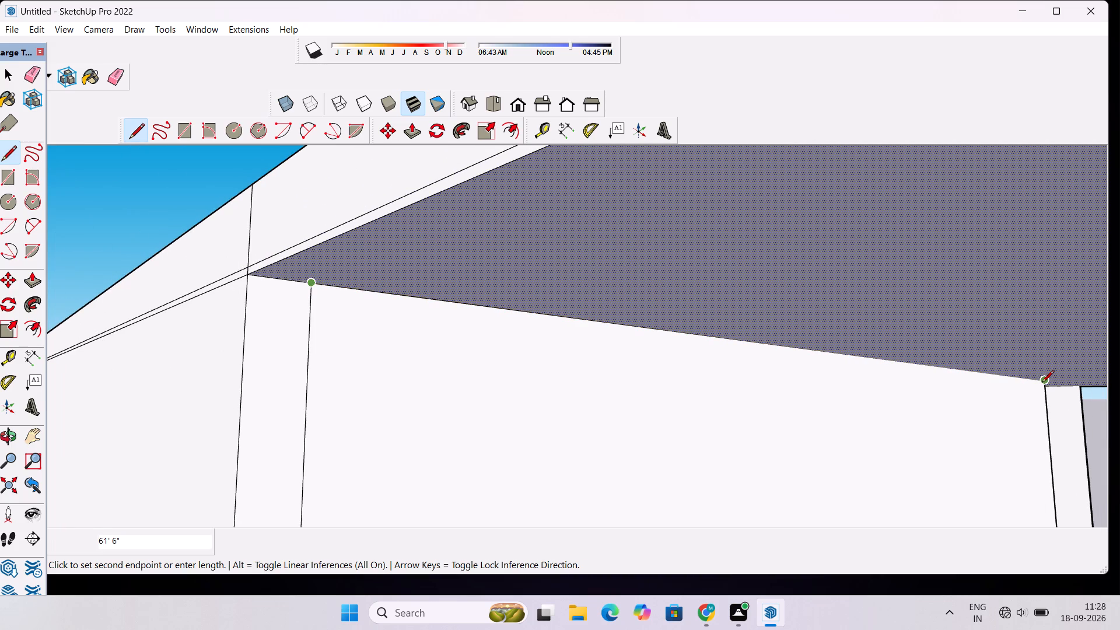
scroll(1042, 383, up, 4)
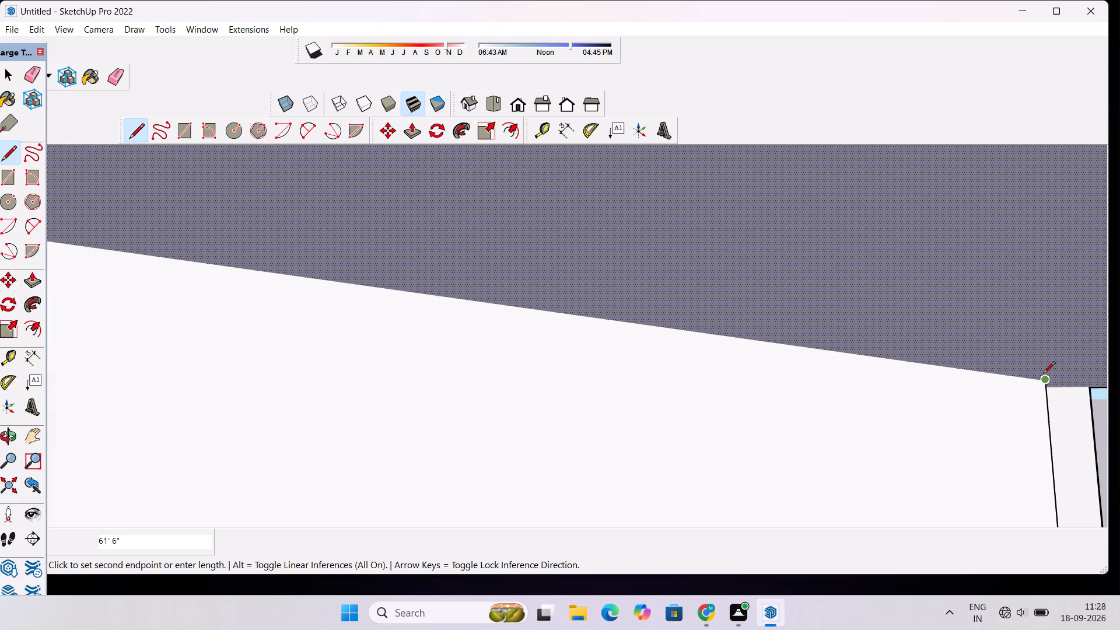
scroll(1044, 371, up, 4)
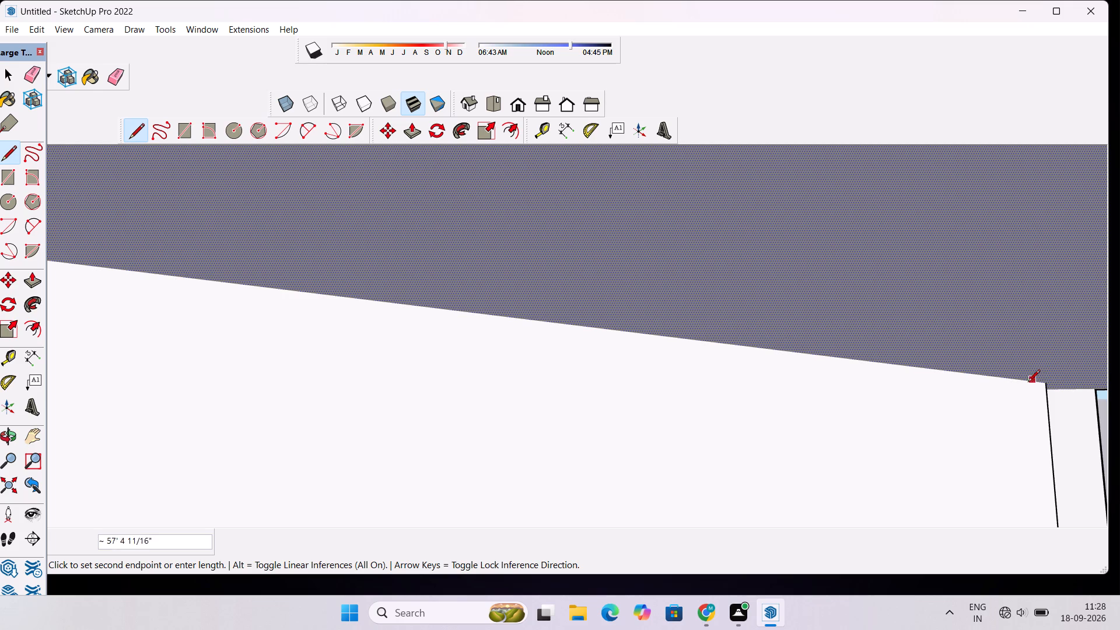
scroll(961, 363, down, 12)
scroll(972, 363, up, 1)
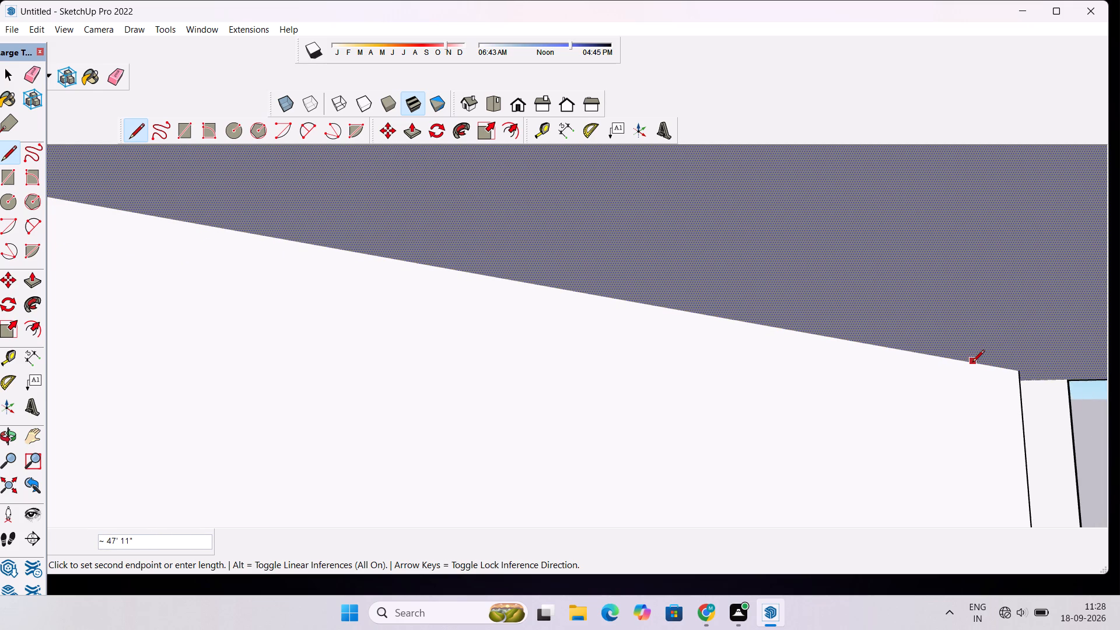
scroll(972, 363, up, 1)
scroll(972, 362, down, 2)
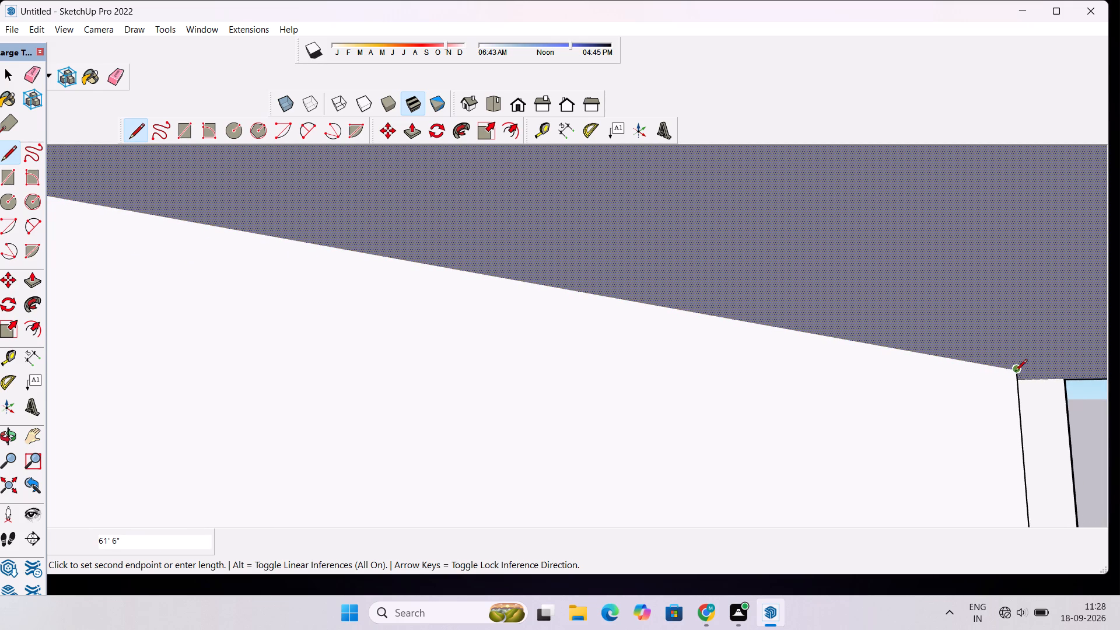
scroll(953, 344, down, 11)
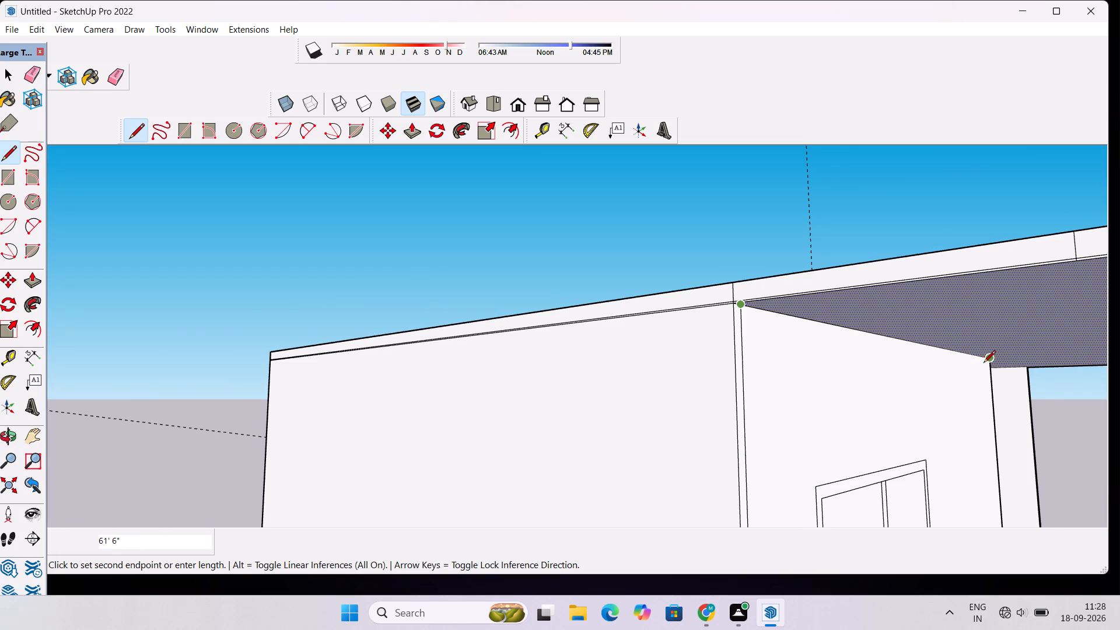
scroll(984, 359, up, 5)
click(984, 355)
Draw a line from the window wall's far top corner back along its top edge, beneath the roof slab.
scroll(836, 338, down, 5)
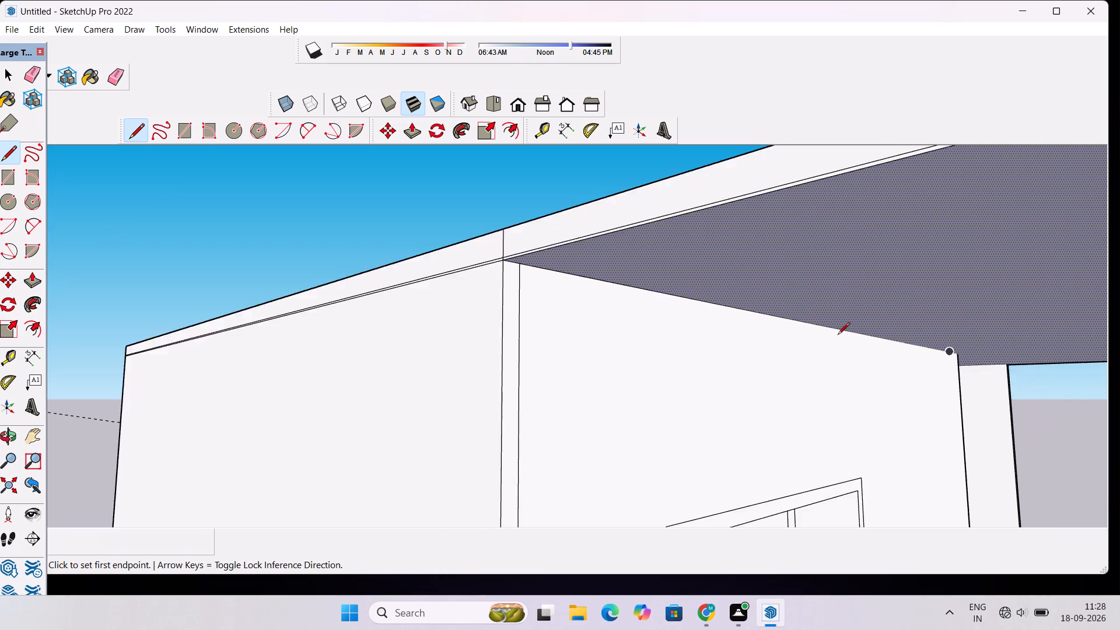
scroll(838, 335, down, 5)
scroll(715, 310, up, 5)
scroll(651, 275, up, 5)
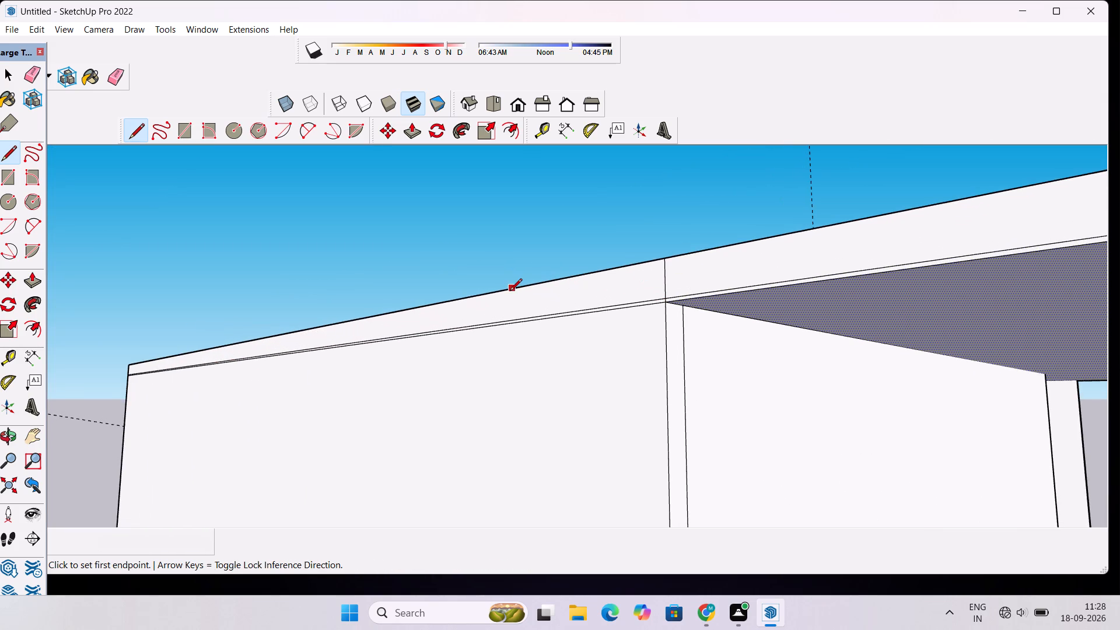
key(o)
scroll(558, 333, down, 5)
shift+drag(677, 355, 557, 332)
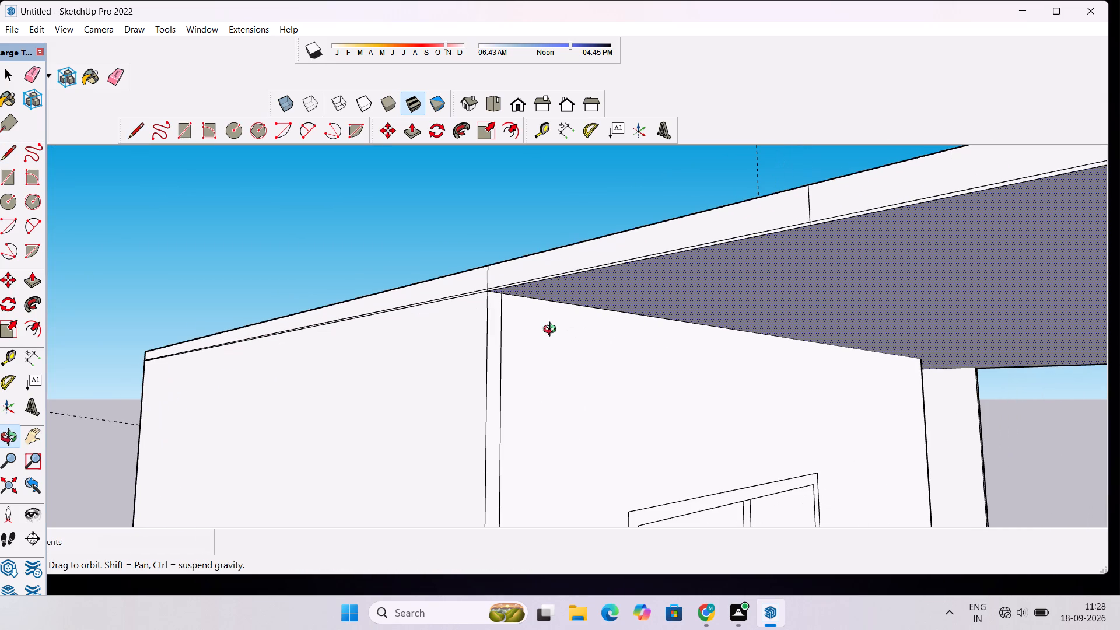
scroll(560, 312, up, 1)
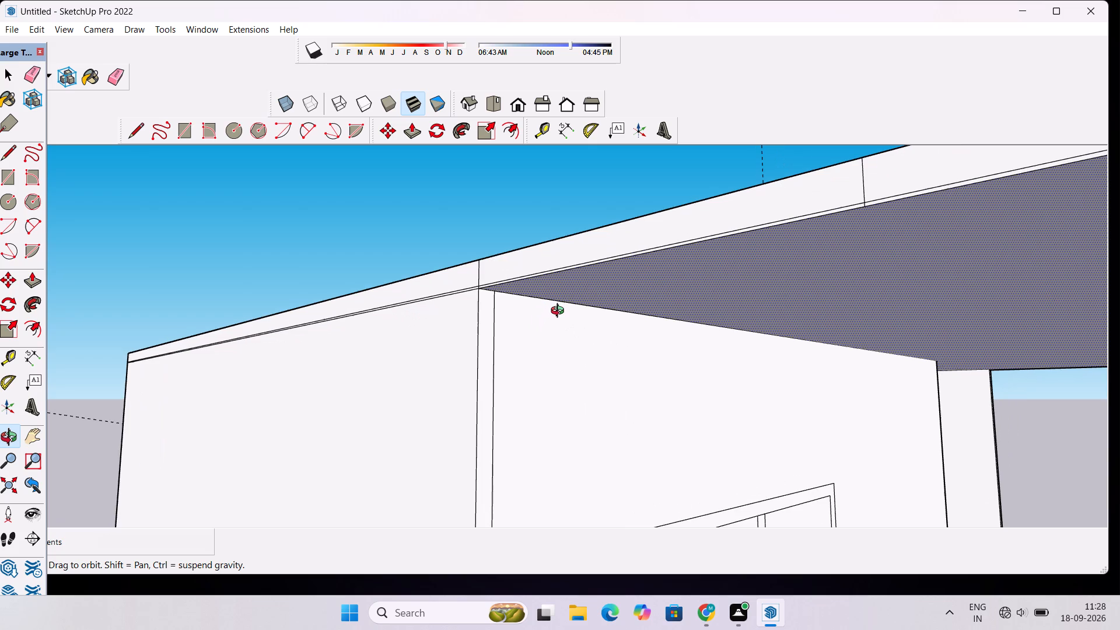
scroll(561, 312, up, 2)
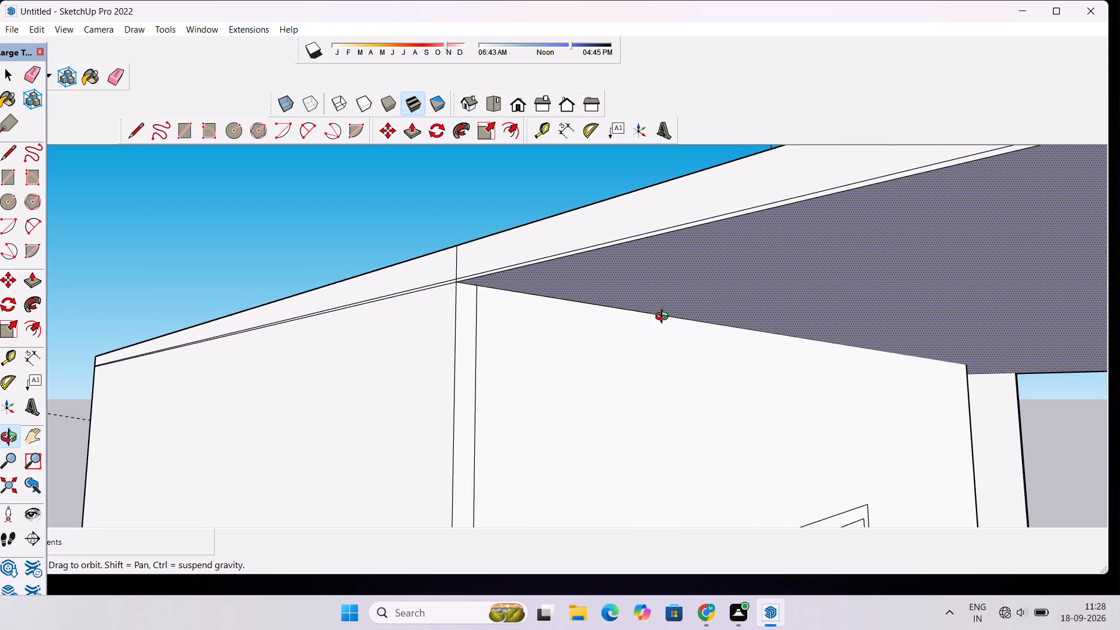
shift+drag(749, 314, 505, 272)
shift+scroll(505, 272, down, 5)
drag(544, 286, 429, 281)
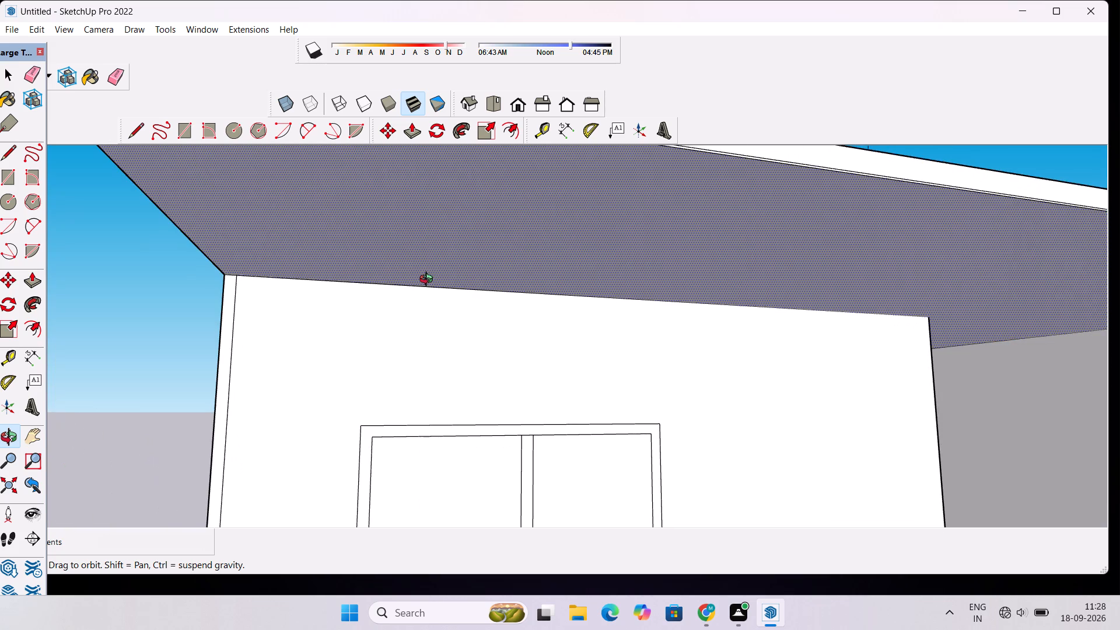
drag(443, 279, 418, 286)
scroll(418, 286, down, 7)
drag(575, 298, 528, 317)
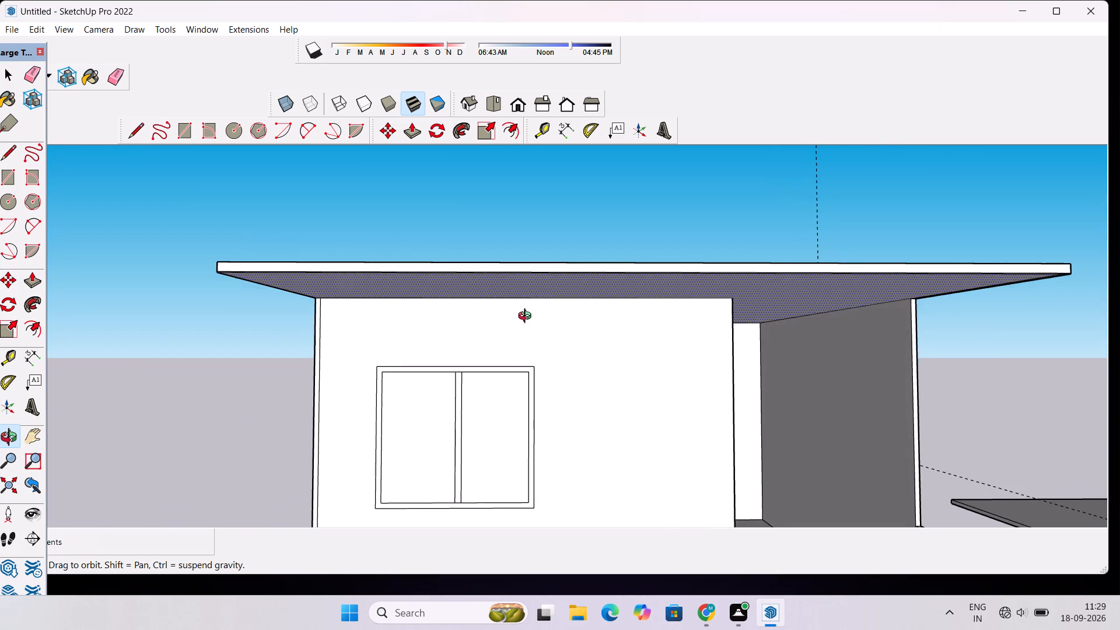
scroll(527, 313, down, 3)
scroll(635, 318, up, 7)
key(l)
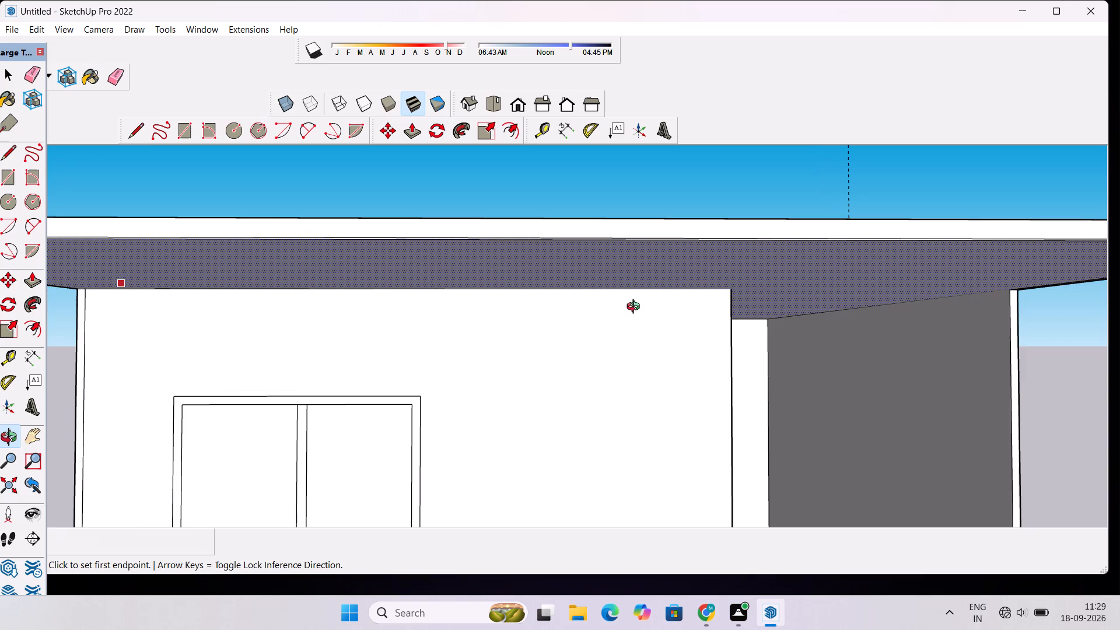
scroll(659, 281, up, 4)
click(761, 292)
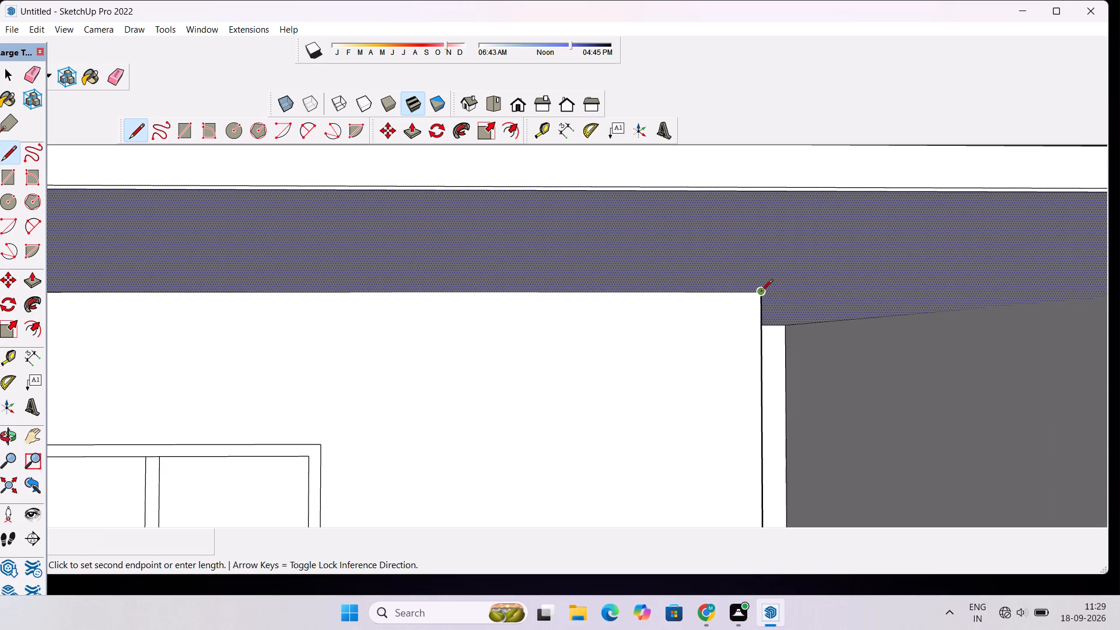
click(591, 292)
scroll(584, 311, down, 6)
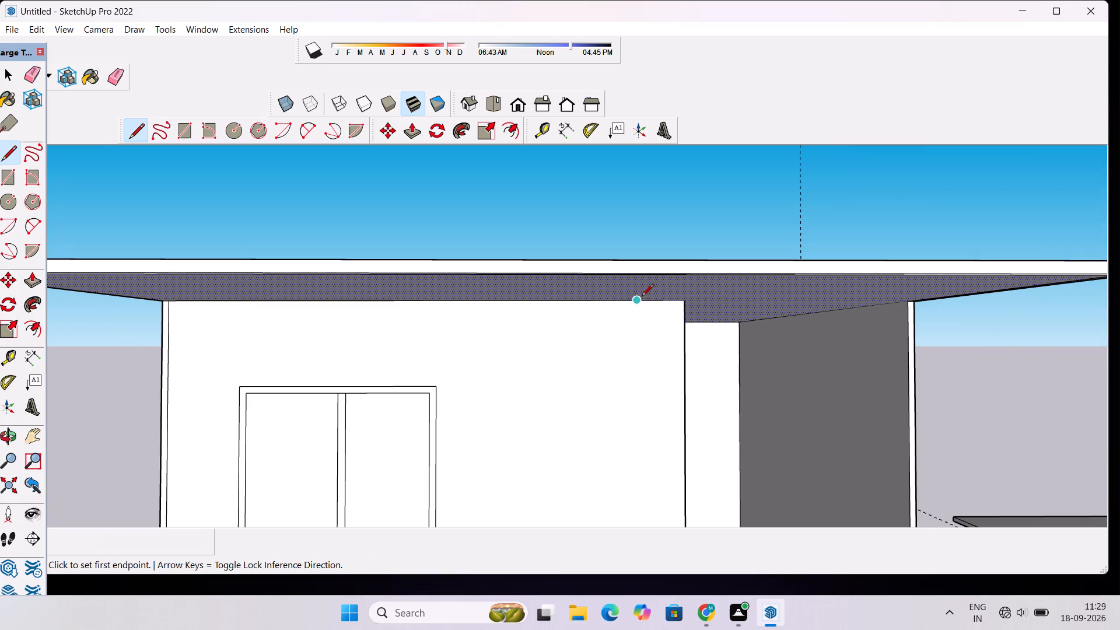
Examine the roof slab's underside and its meeting with the side wall and window wall from several angles.
key(o)
scroll(642, 297, down, 5)
drag(401, 335, 528, 327)
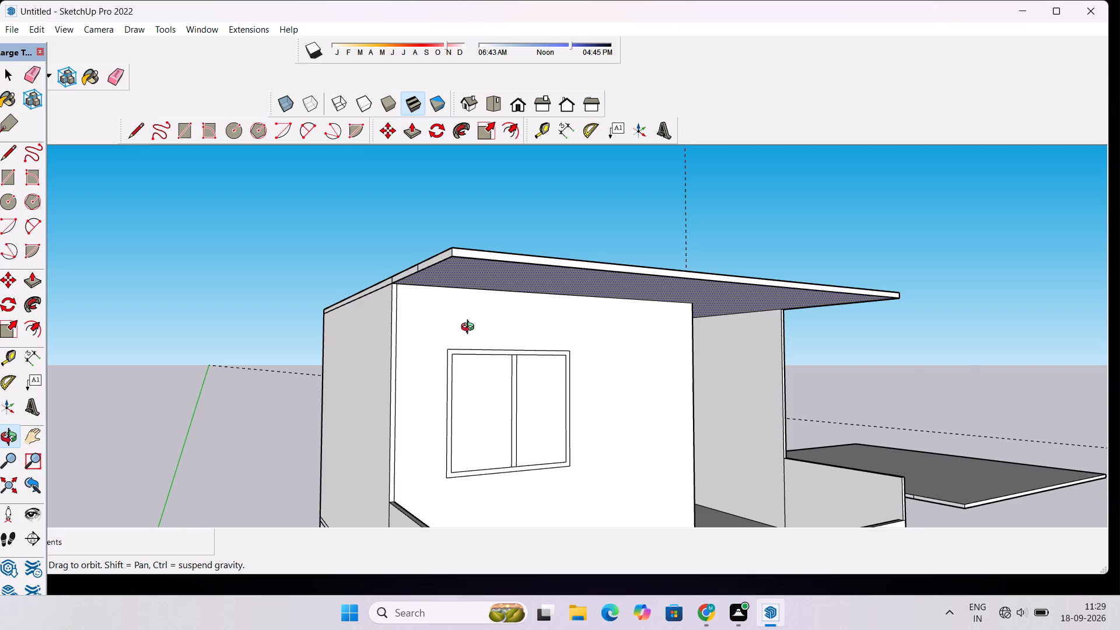
scroll(471, 327, down, 1)
drag(487, 310, 474, 317)
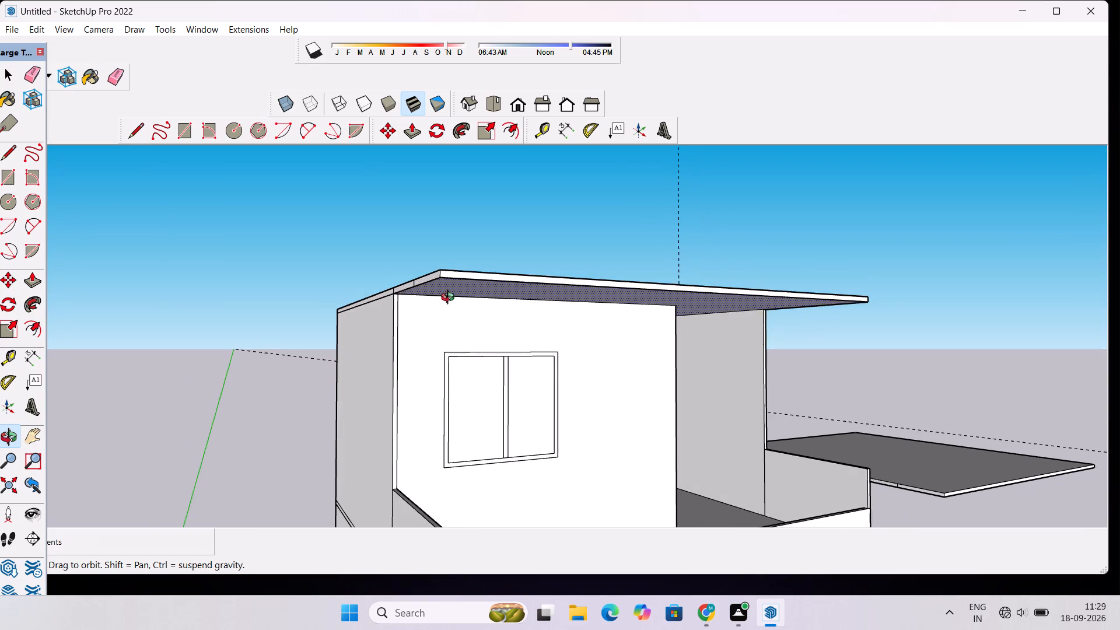
scroll(450, 299, down, 6)
drag(446, 355, 428, 391)
scroll(423, 341, up, 4)
scroll(423, 341, down, 3)
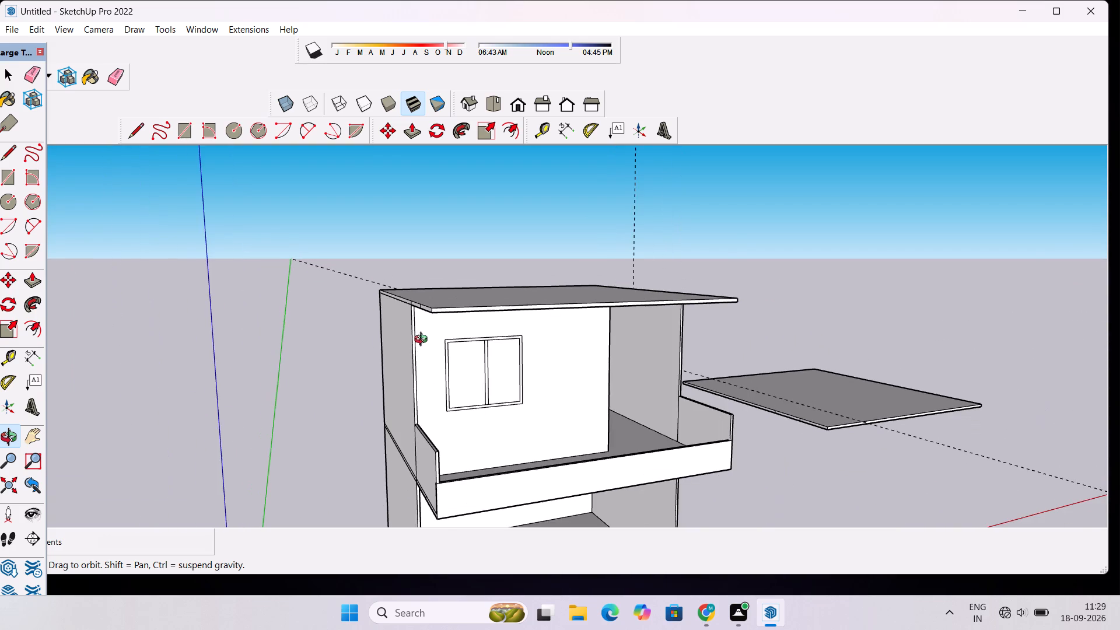
drag(558, 306, 537, 310)
scroll(505, 311, up, 3)
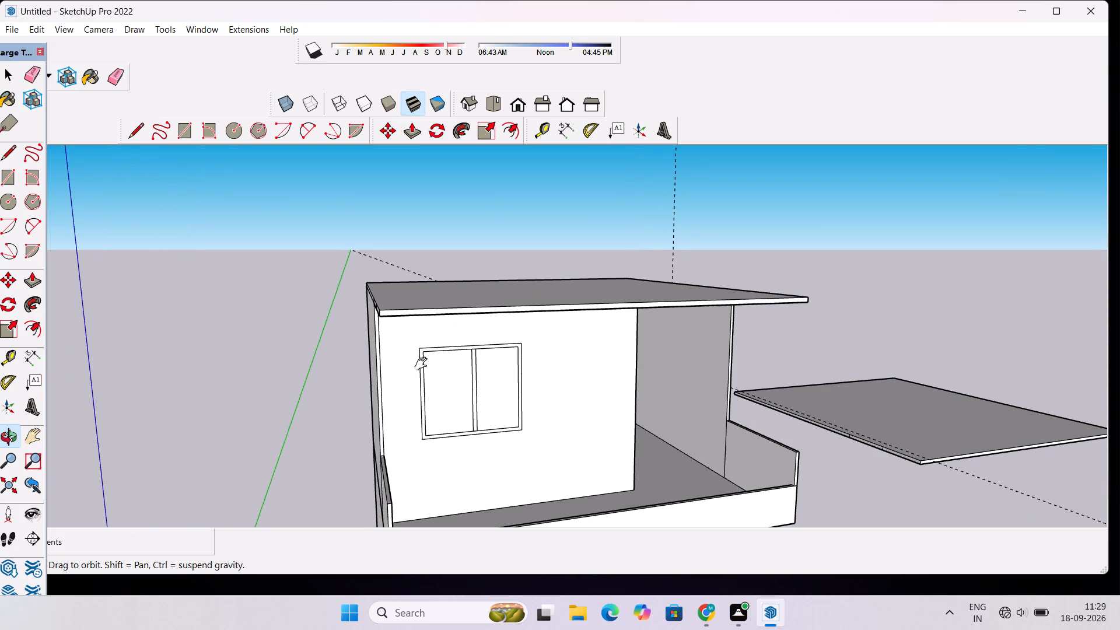
shift+drag(423, 364, 476, 330)
scroll(475, 336, up, 4)
drag(464, 310, 419, 197)
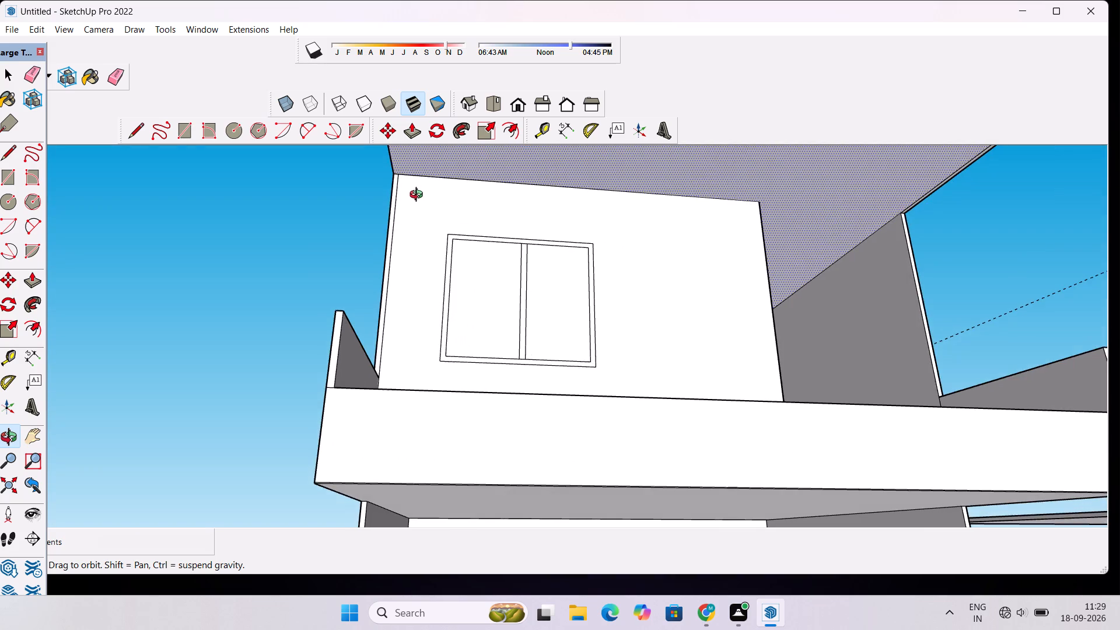
scroll(418, 205, down, 1)
shift+drag(418, 207, 442, 340)
scroll(433, 271, up, 3)
drag(429, 269, 406, 269)
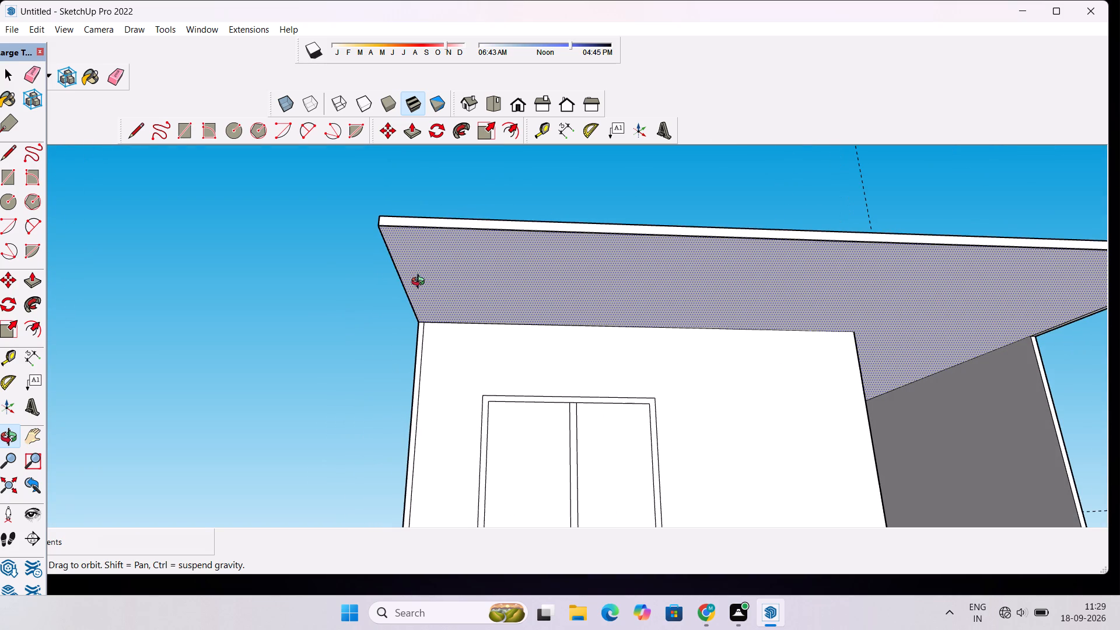
shift+drag(485, 327, 493, 320)
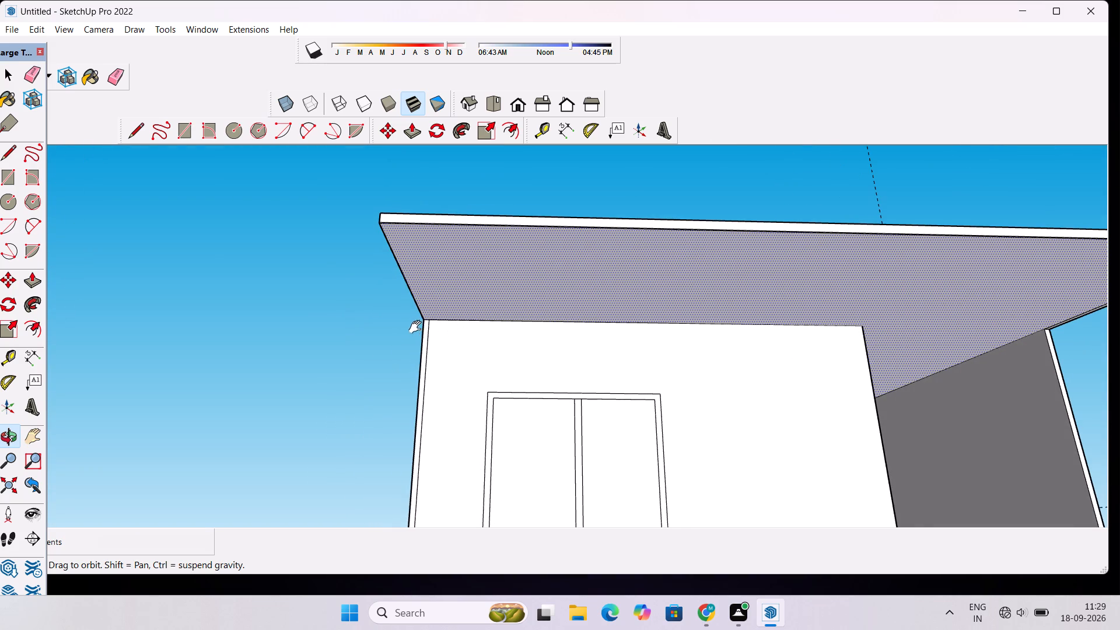
shift+drag(418, 327, 441, 327)
scroll(441, 327, up, 3)
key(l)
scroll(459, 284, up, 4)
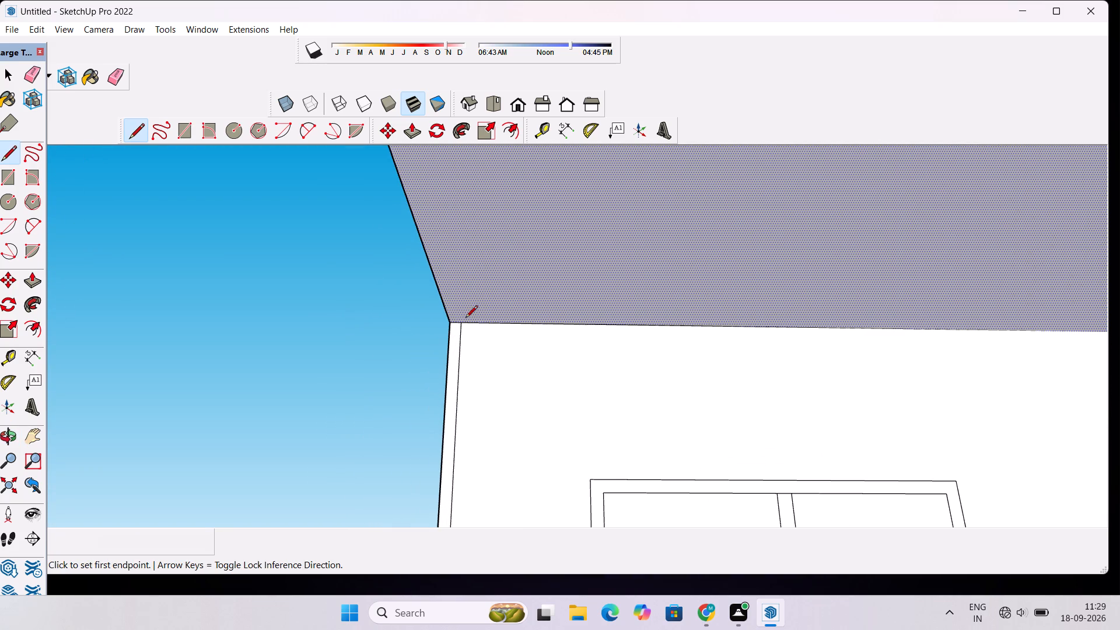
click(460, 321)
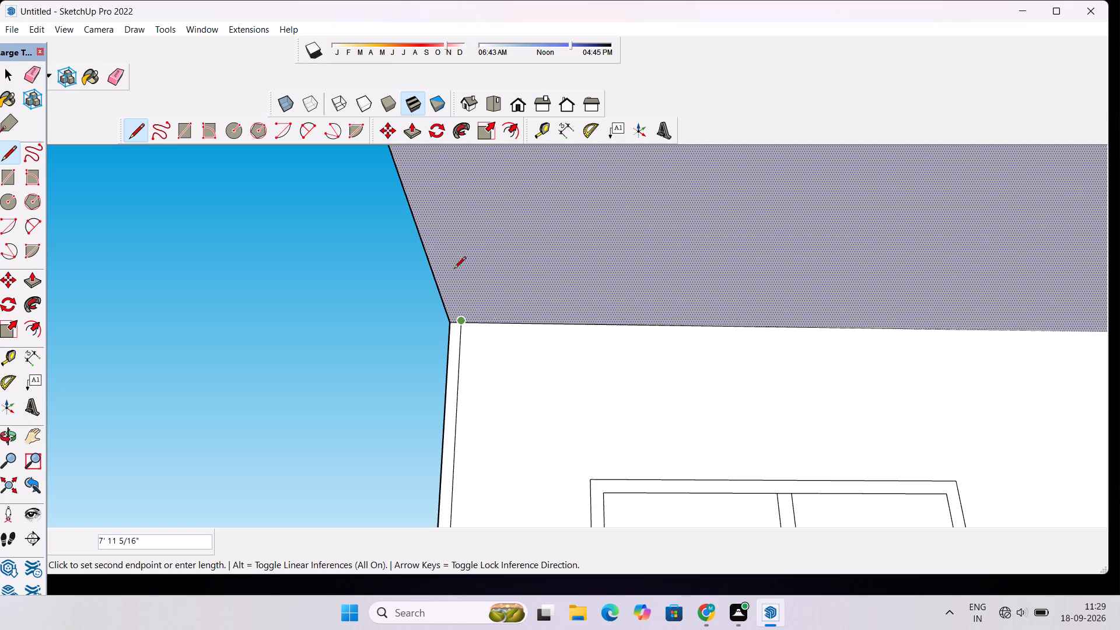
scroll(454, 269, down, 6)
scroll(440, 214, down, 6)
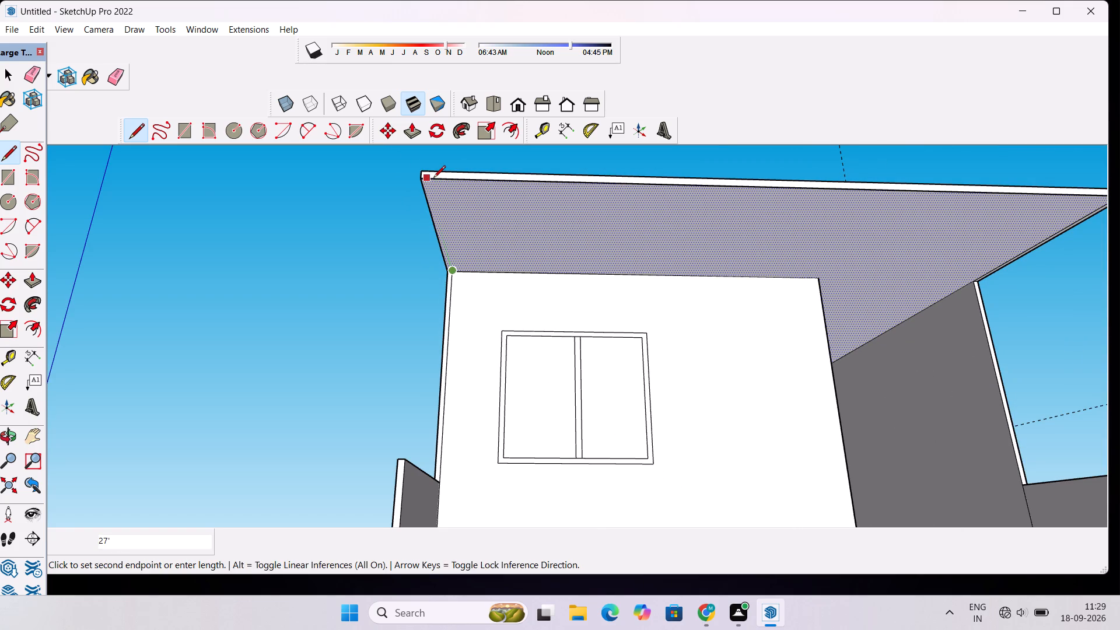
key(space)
Clear the selection and draw a 27' line beneath the slab from the side wall's inner corner to the overhang's front edge.
key(o)
drag(422, 240, 509, 253)
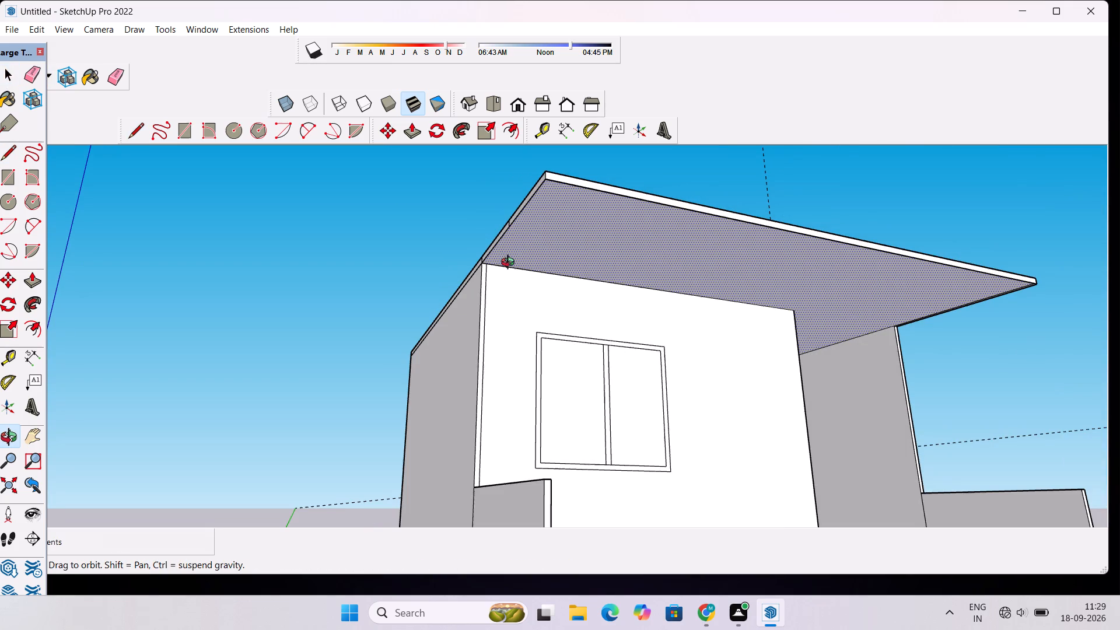
shift+drag(505, 249, 408, 253)
scroll(405, 253, up, 3)
shift+drag(420, 247, 352, 269)
key(space)
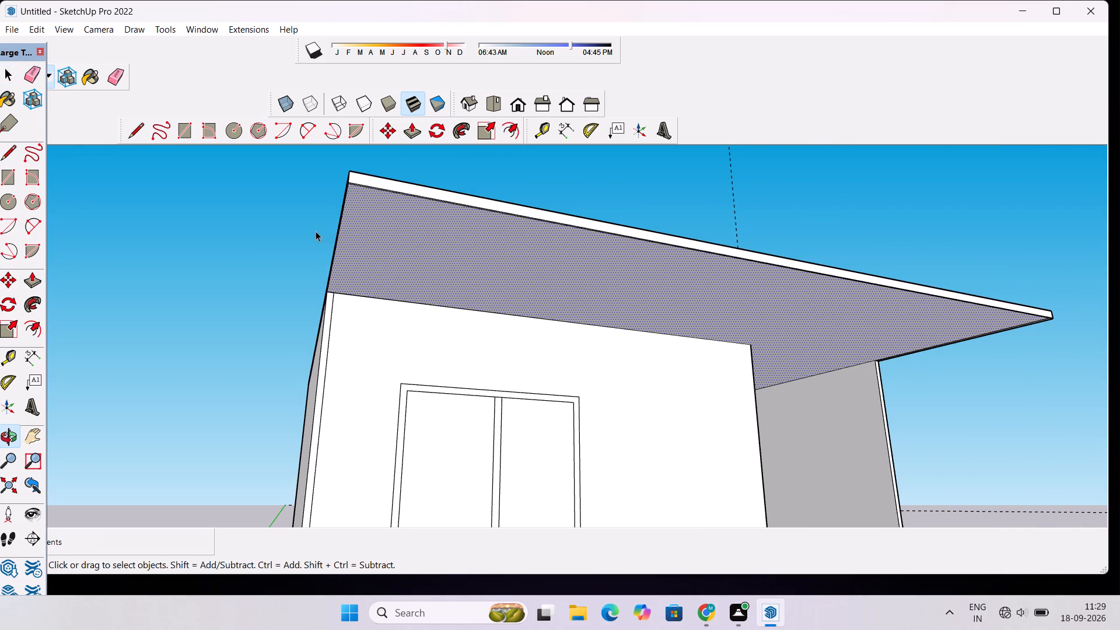
click(309, 228)
scroll(348, 265, up, 6)
key(l)
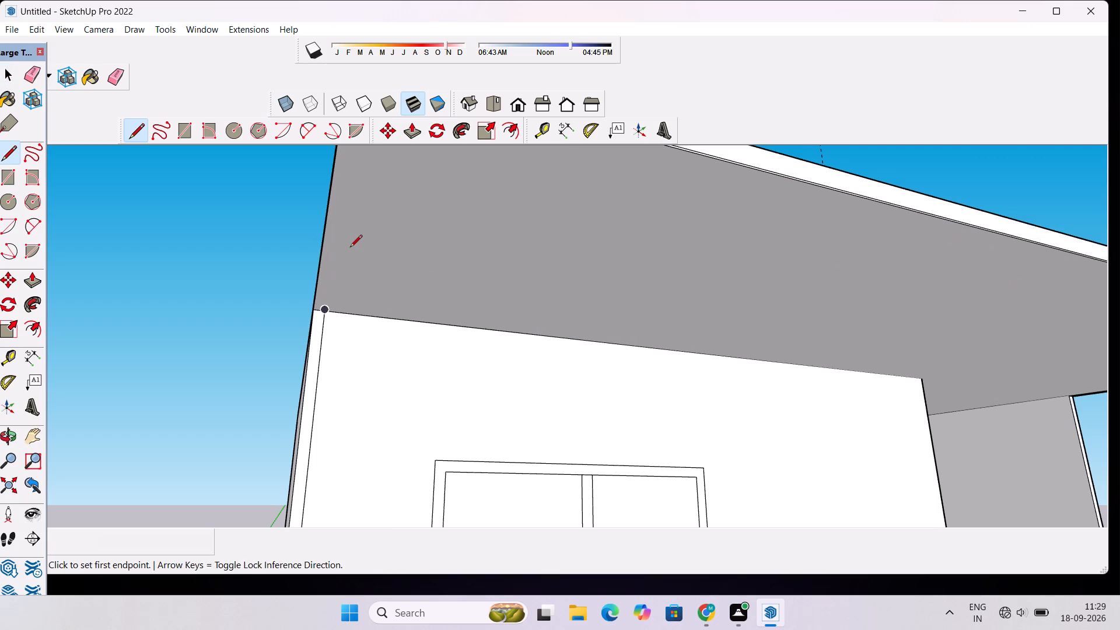
scroll(349, 250, up, 3)
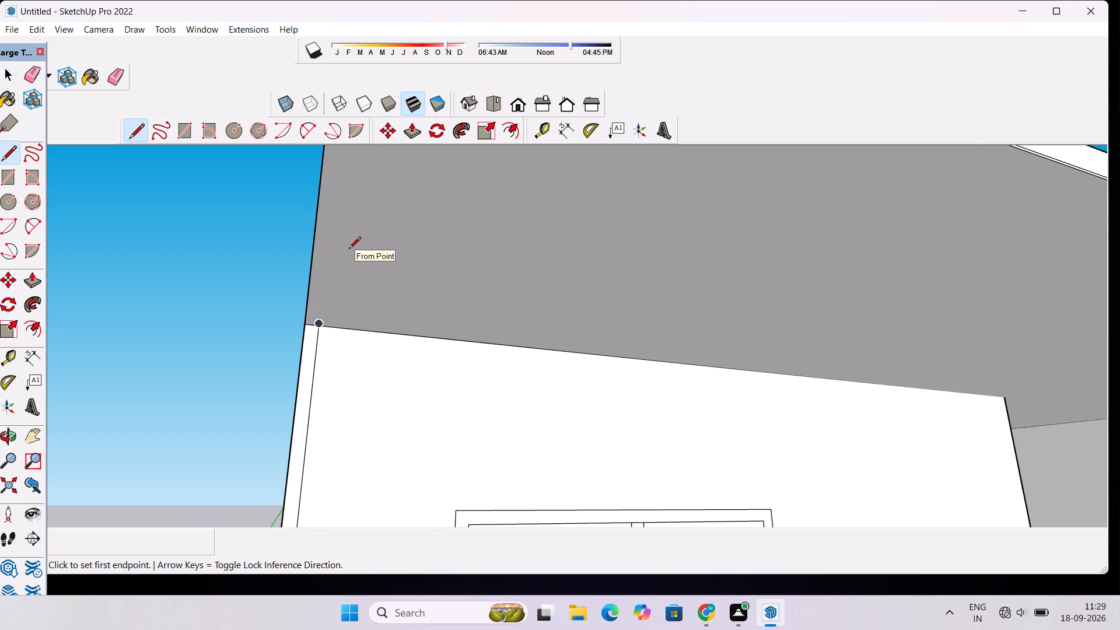
drag(319, 326, 321, 305)
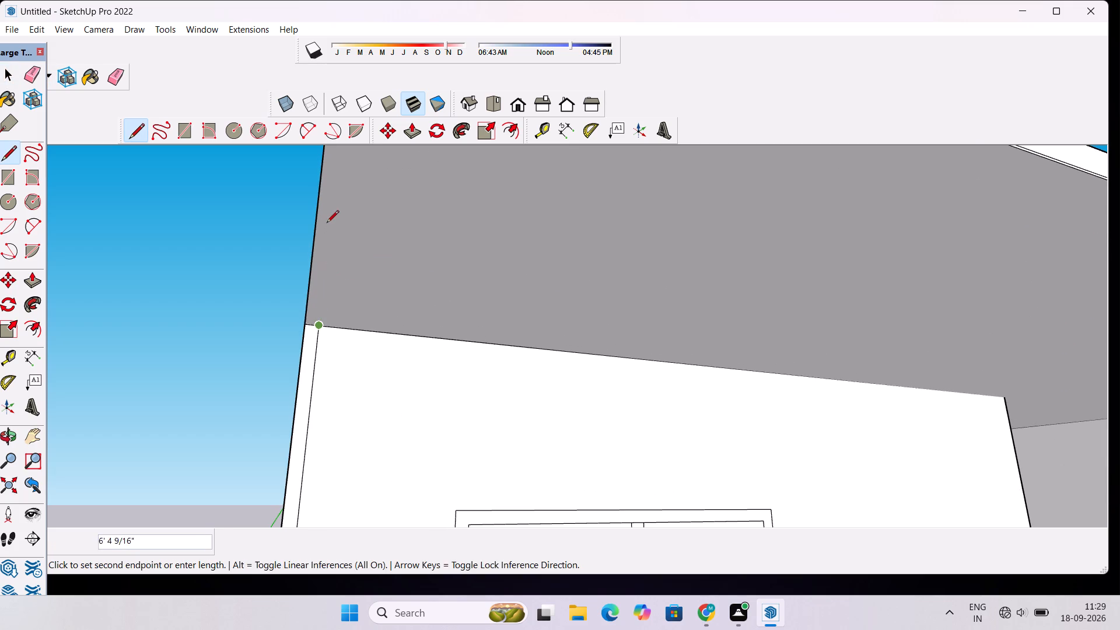
scroll(327, 223, down, 16)
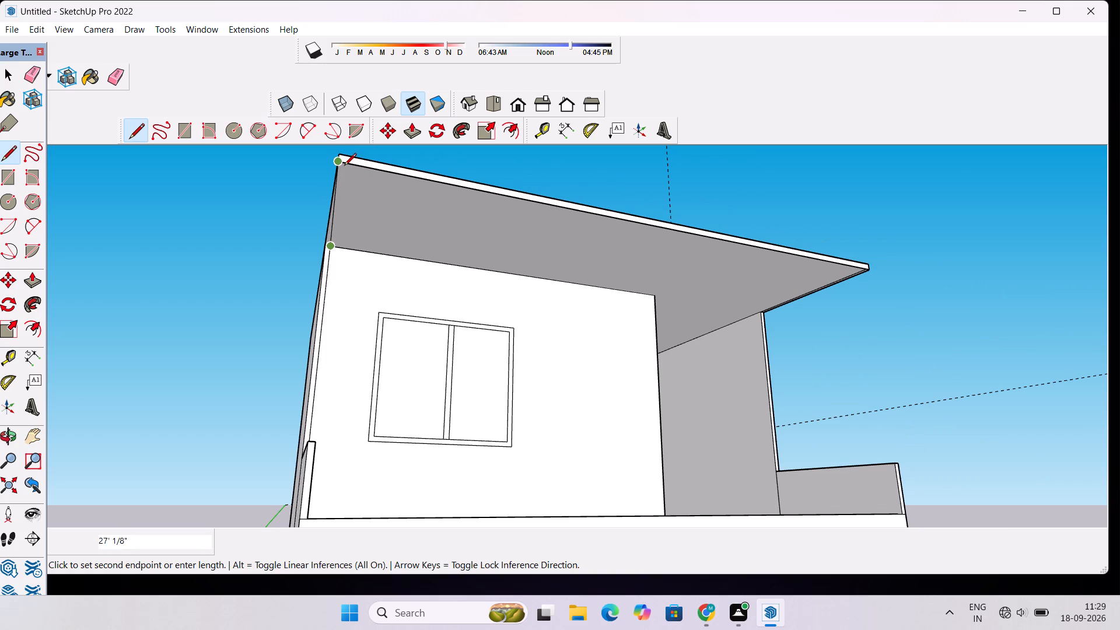
scroll(344, 166, up, 4)
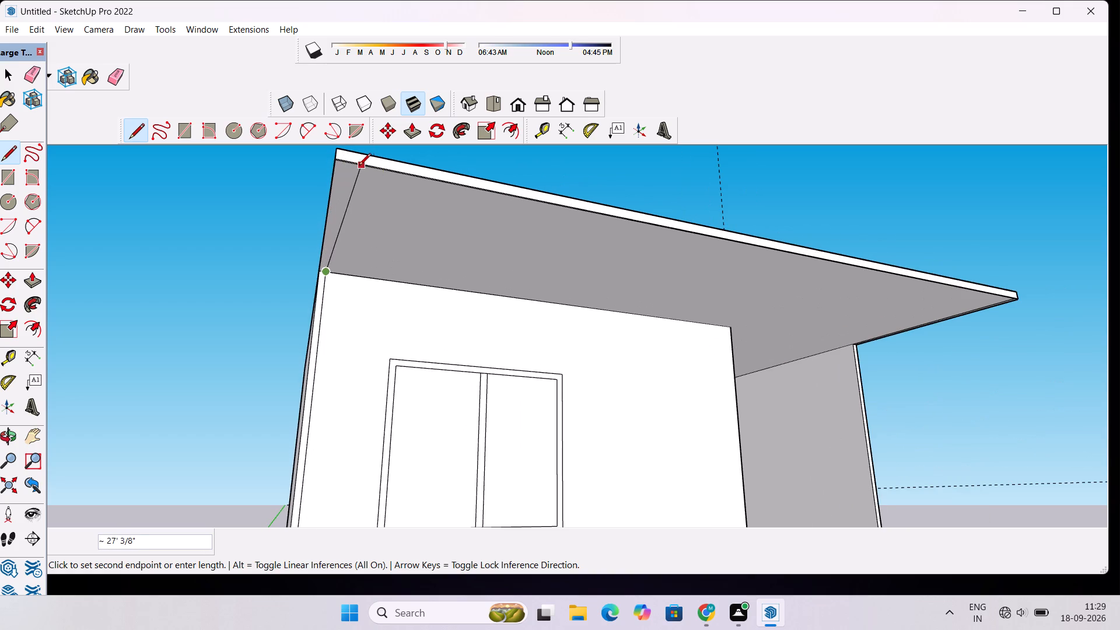
click(345, 163)
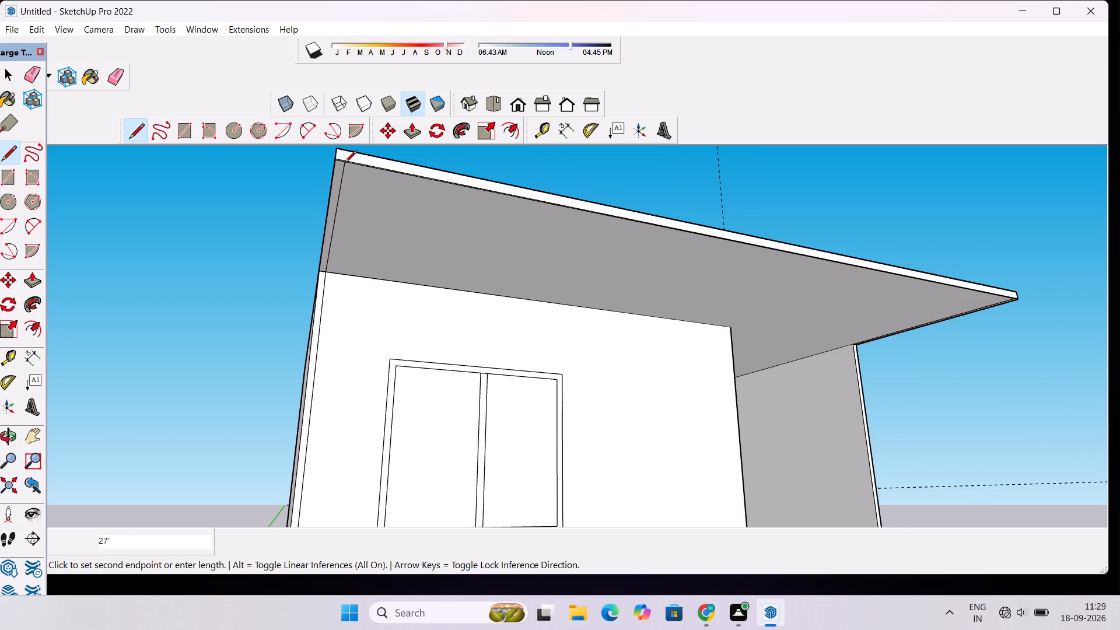
key(space)
Erase the short vertical line on the roof slab's side face, midway along the overhang.
scroll(412, 191, down, 1)
key(o)
drag(529, 249, 391, 300)
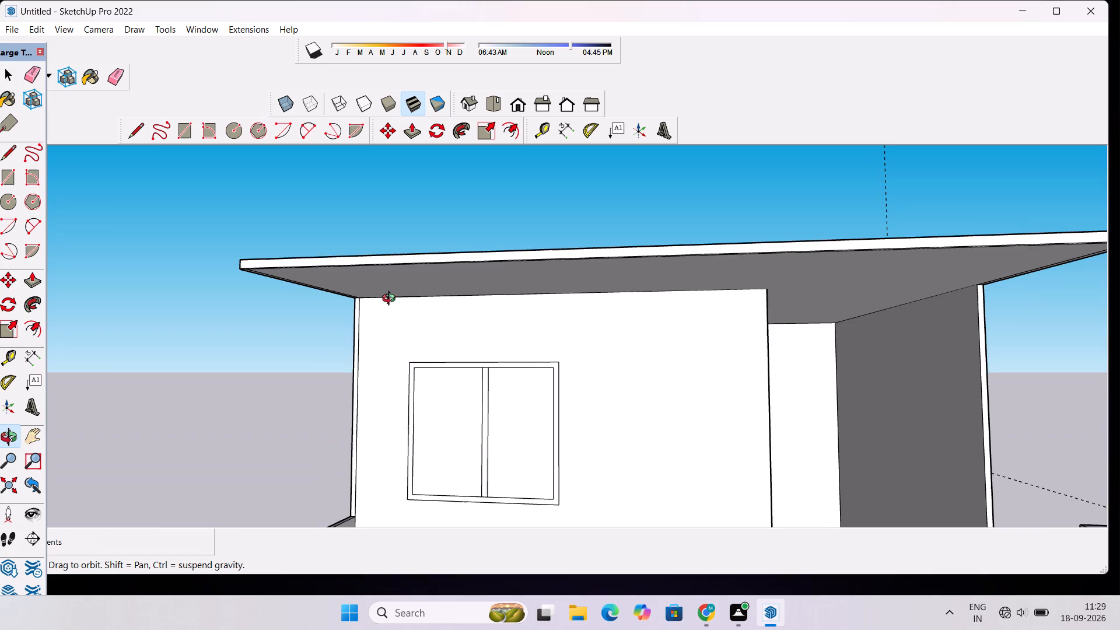
scroll(392, 272, down, 7)
drag(376, 276, 484, 261)
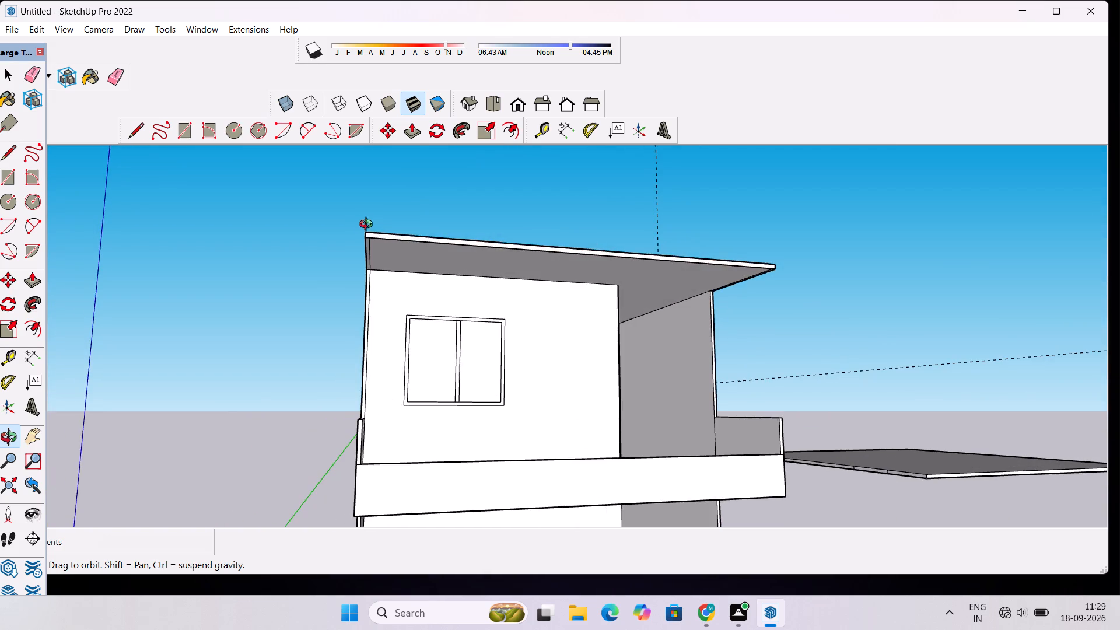
scroll(361, 223, up, 4)
drag(366, 236, 561, 278)
scroll(702, 341, up, 5)
scroll(646, 311, down, 2)
scroll(505, 271, up, 2)
scroll(504, 270, down, 1)
key(e)
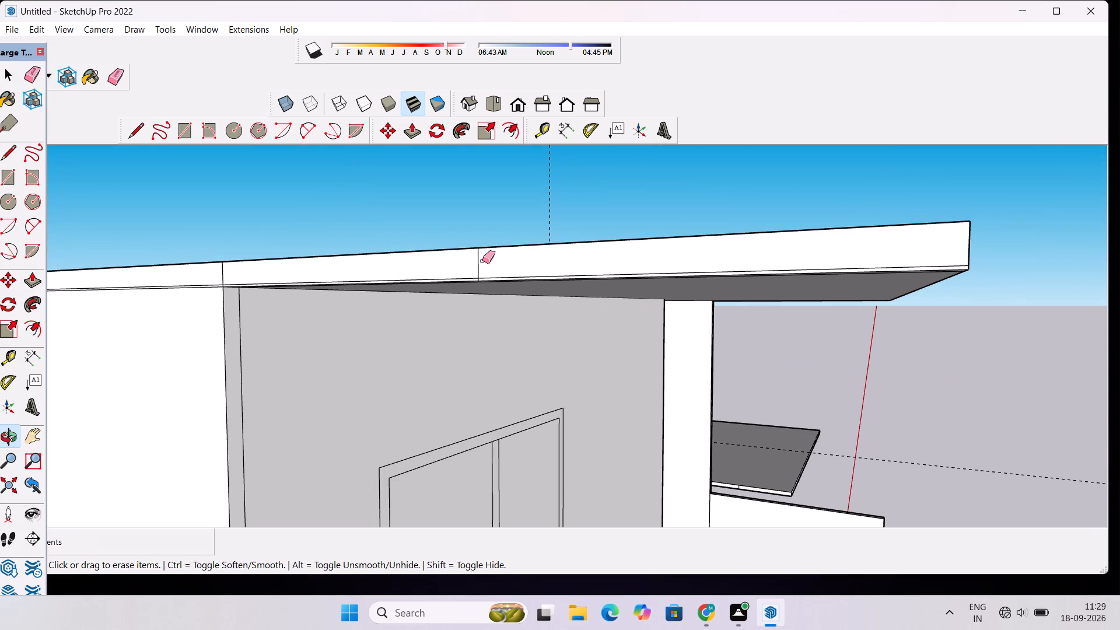
click(478, 257)
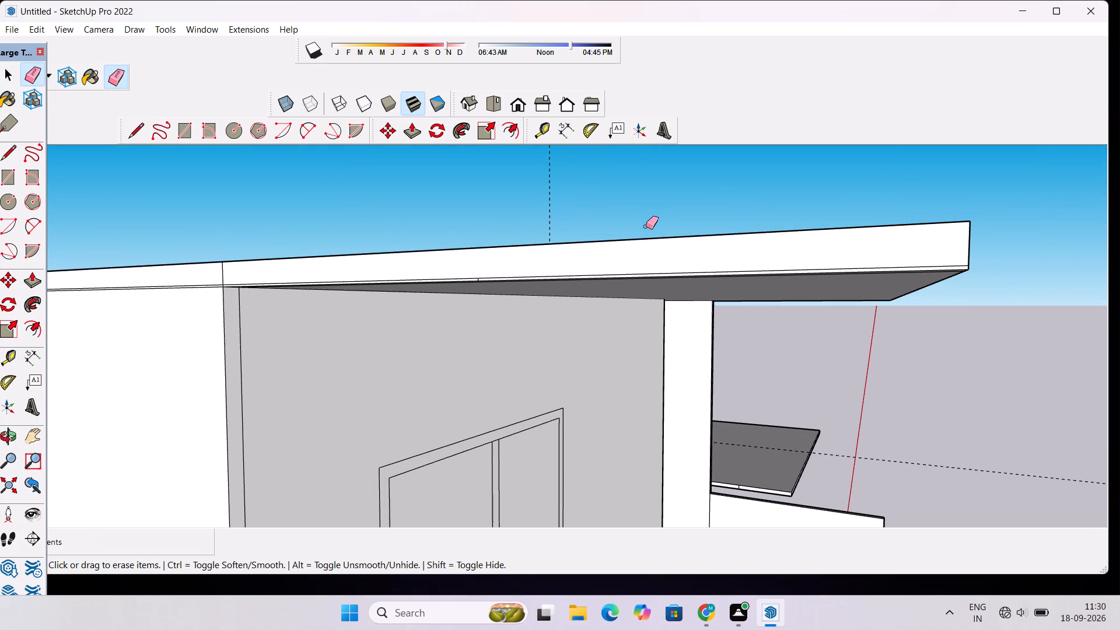
Examine the narrow strip beneath the roof overhang and the balcony side below it from several angles.
key(o)
scroll(646, 227, down, 6)
drag(705, 245, 460, 222)
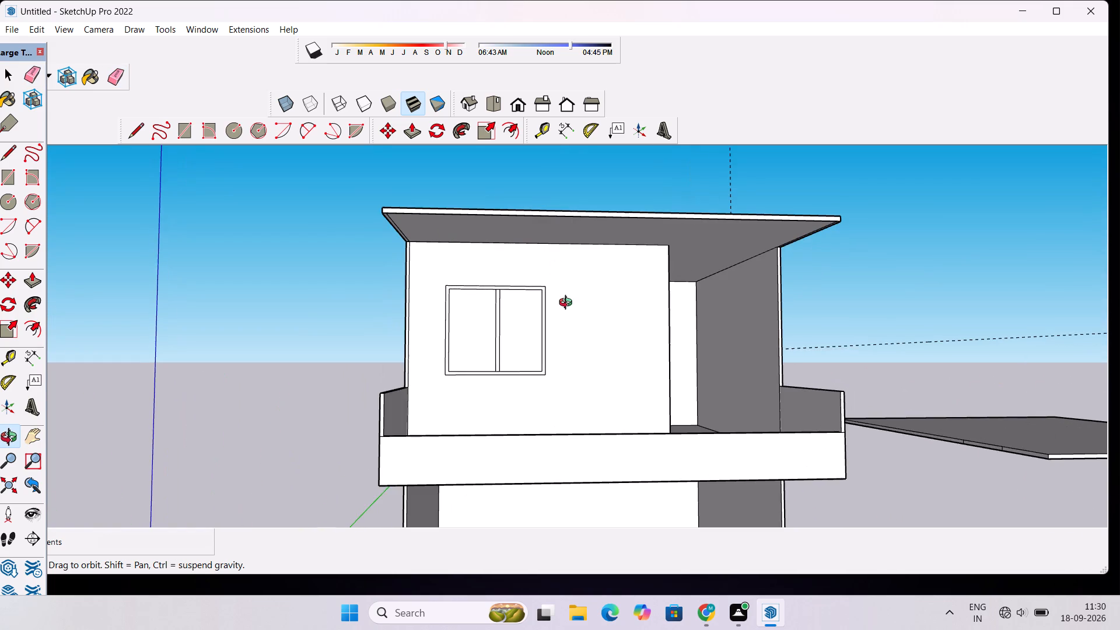
drag(568, 304, 565, 284)
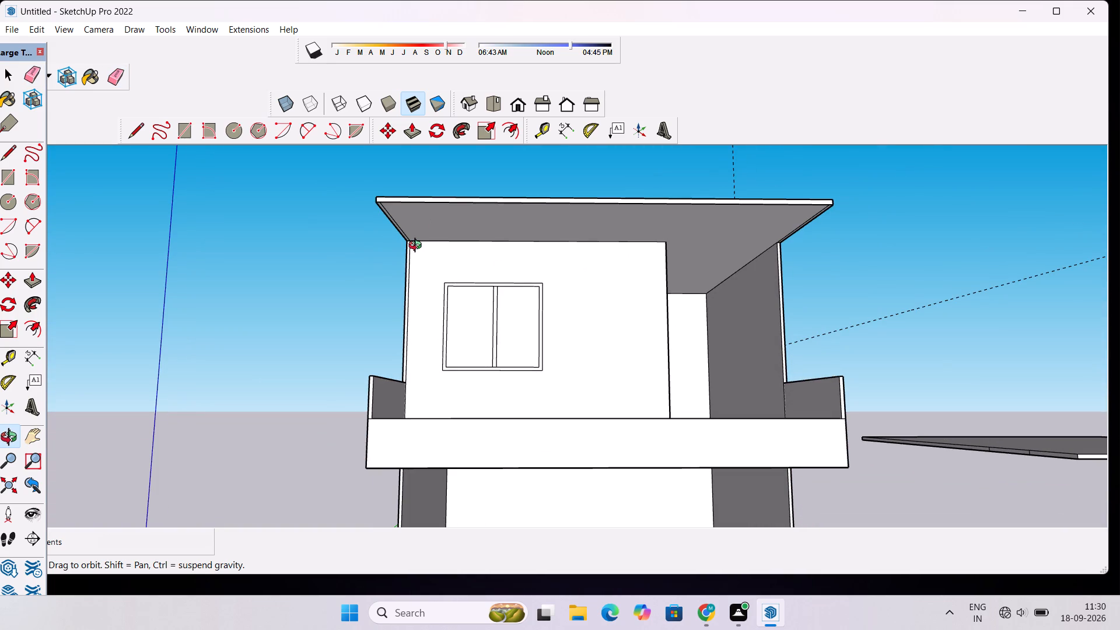
scroll(393, 263, down, 4)
shift+drag(355, 265, 418, 300)
scroll(443, 296, up, 2)
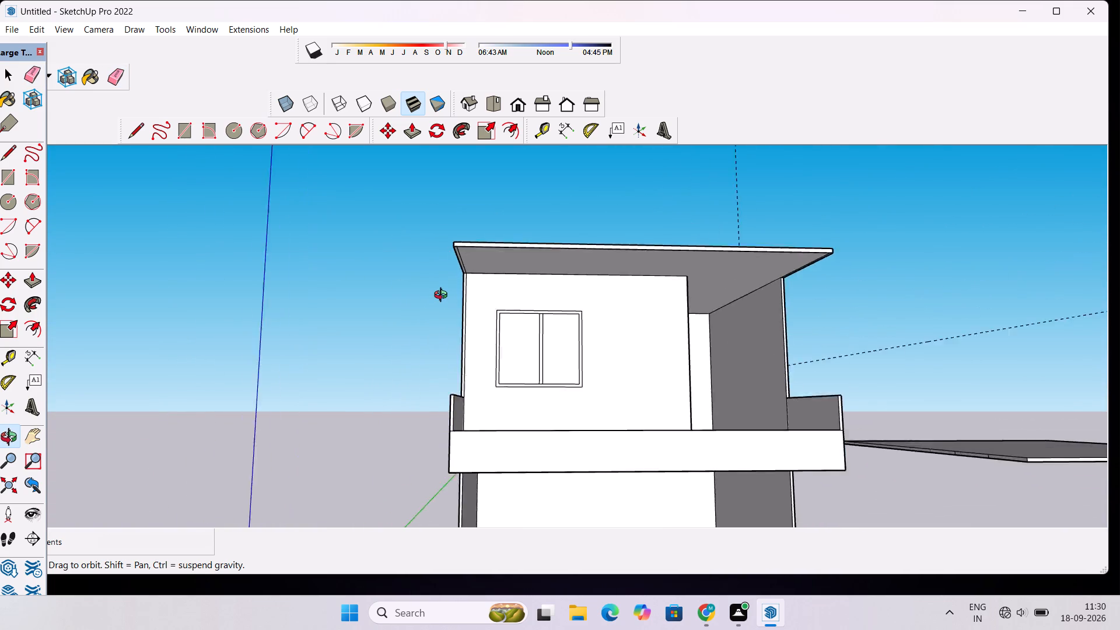
scroll(443, 296, up, 4)
key(p)
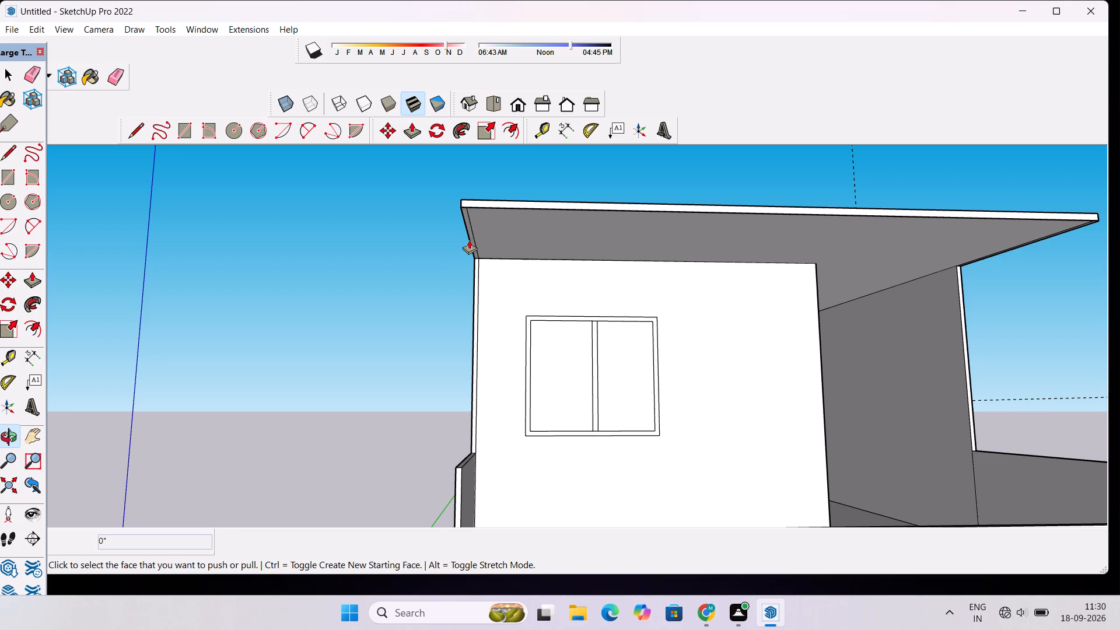
key(o)
drag(451, 239, 557, 290)
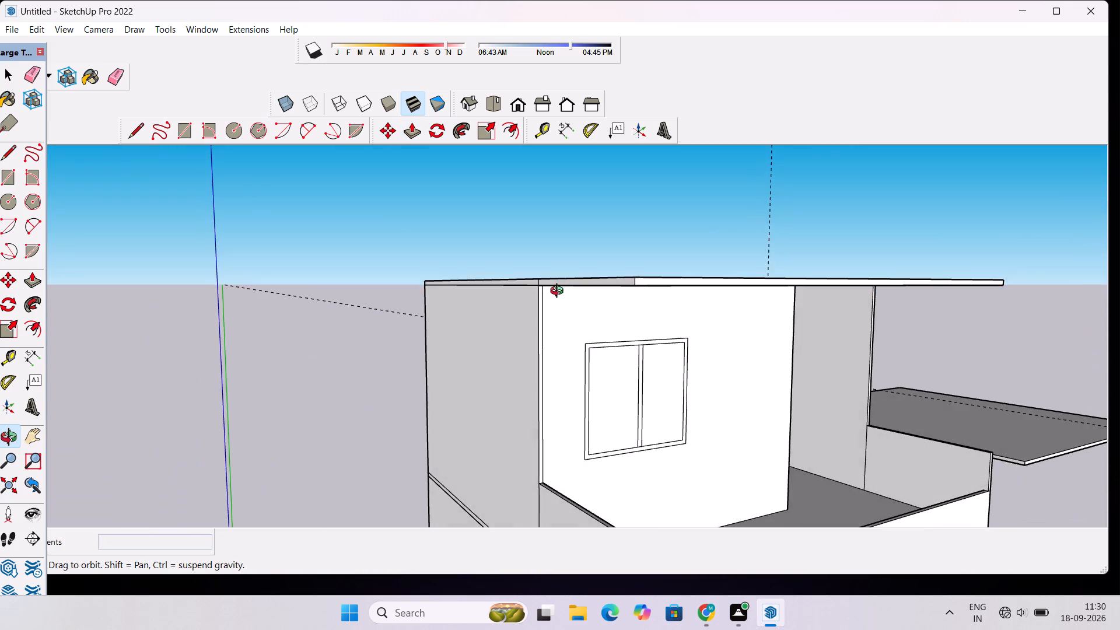
scroll(560, 297, down, 3)
shift+drag(566, 316, 533, 293)
shift+drag(544, 293, 513, 292)
scroll(512, 292, up, 5)
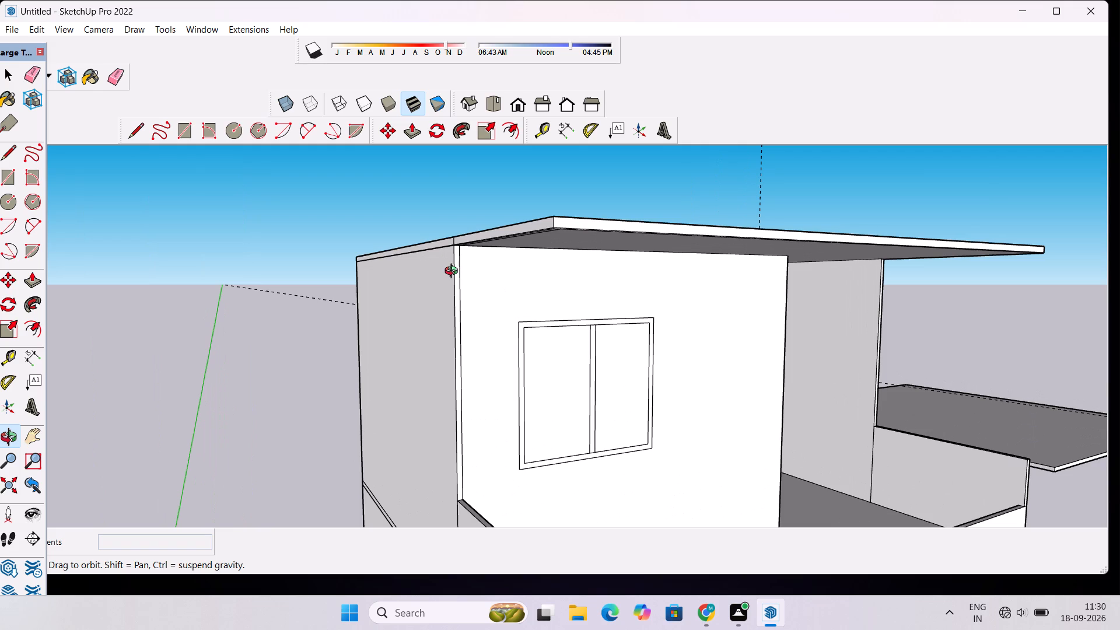
scroll(454, 272, down, 5)
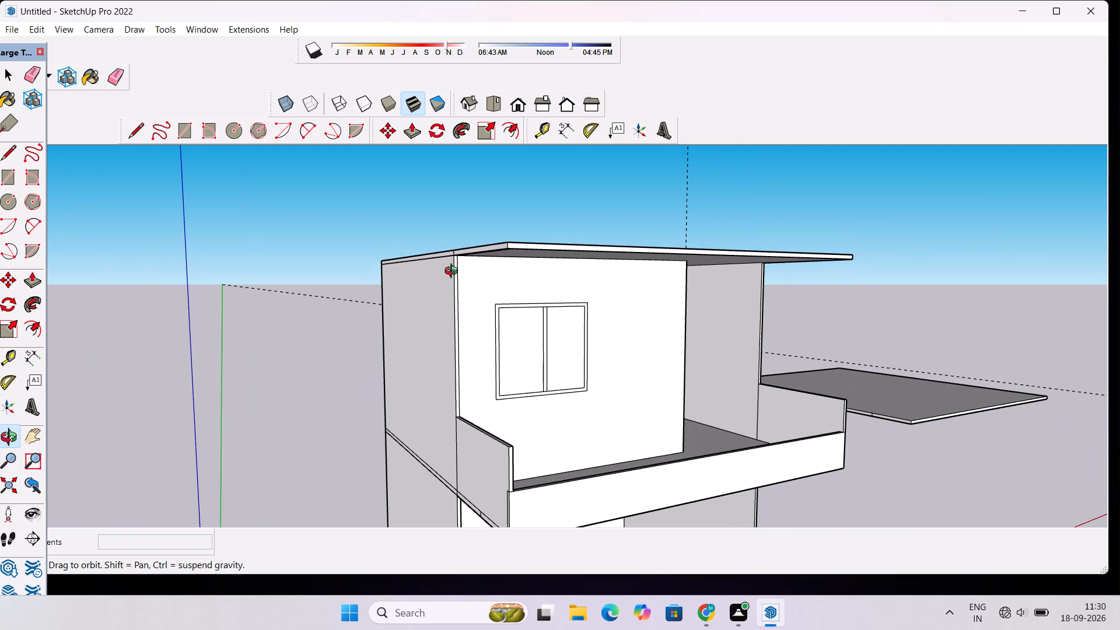
scroll(454, 324, down, 1)
shift+drag(456, 324, 435, 290)
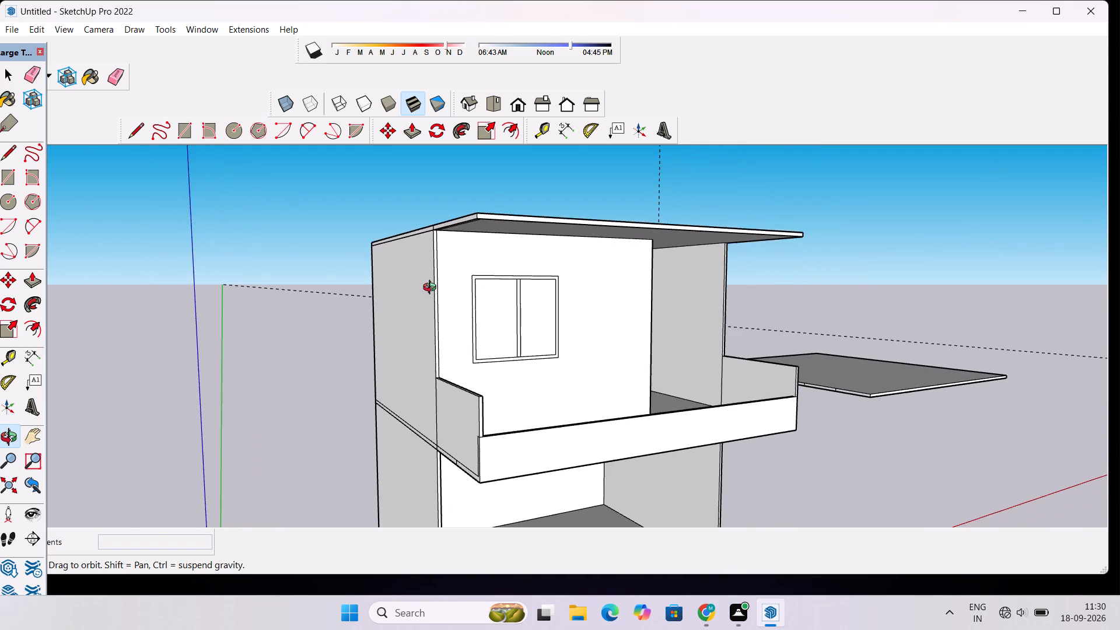
scroll(432, 289, up, 2)
shift+scroll(412, 295, down, 1)
shift+drag(412, 294, 358, 289)
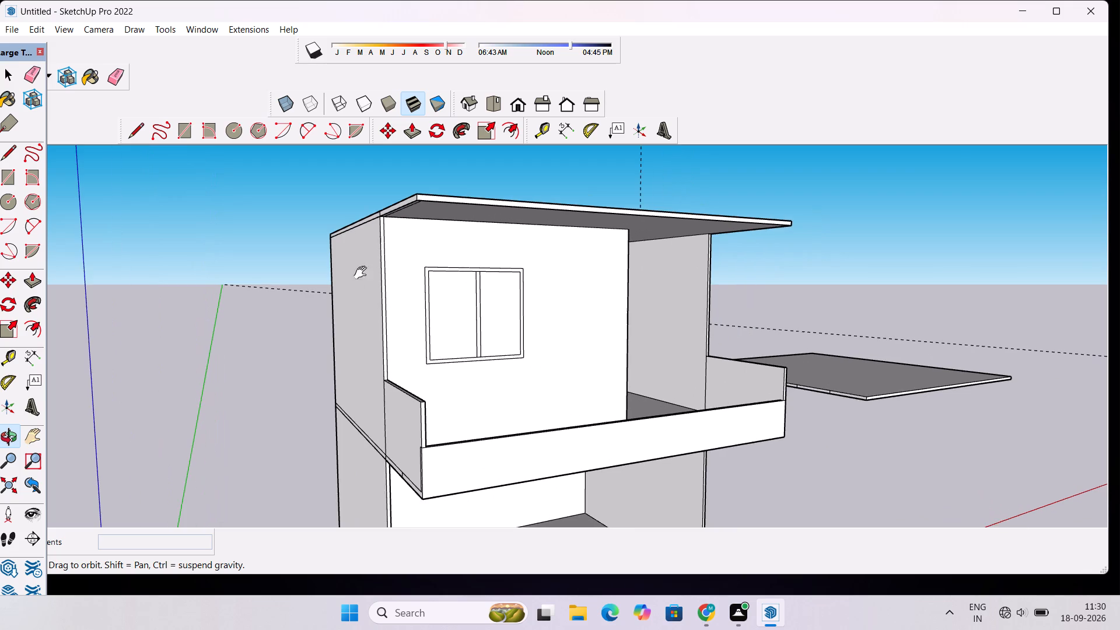
scroll(390, 204, up, 9)
Push/Pull the narrow strip beneath the roof overhang about 11' downward as a forward extension of the upper side wall.
key(p)
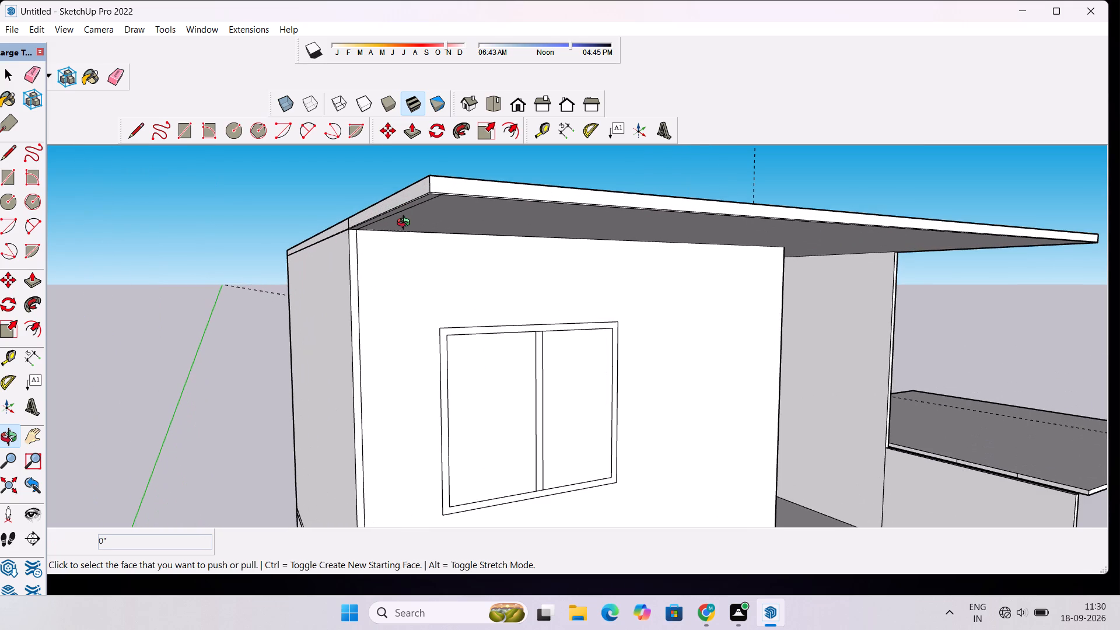
scroll(408, 218, up, 1)
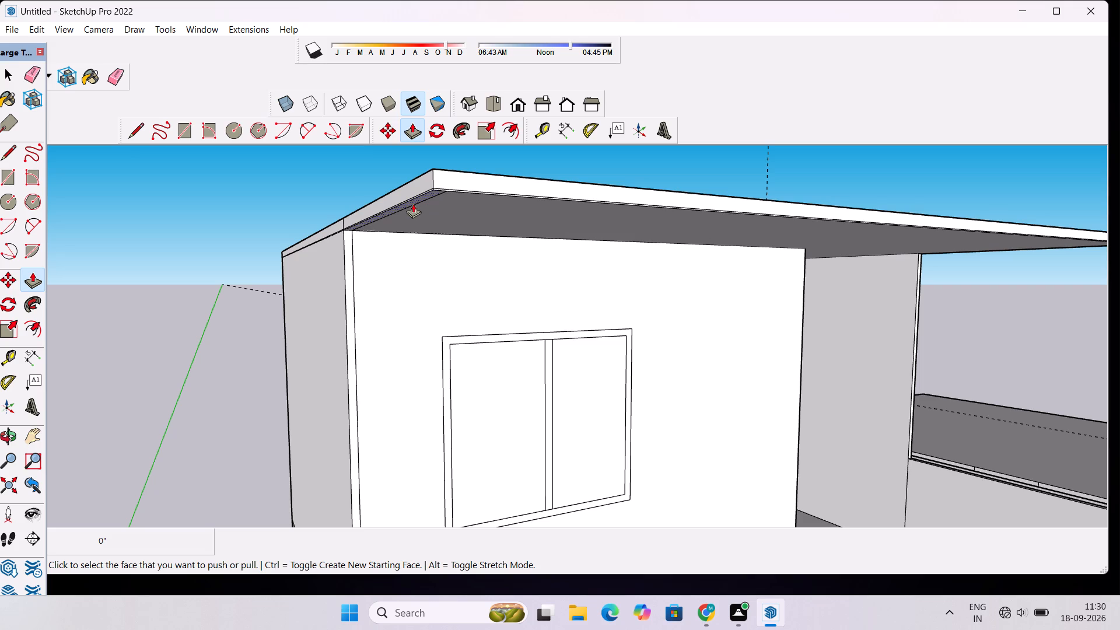
click(415, 204)
scroll(415, 218, down, 15)
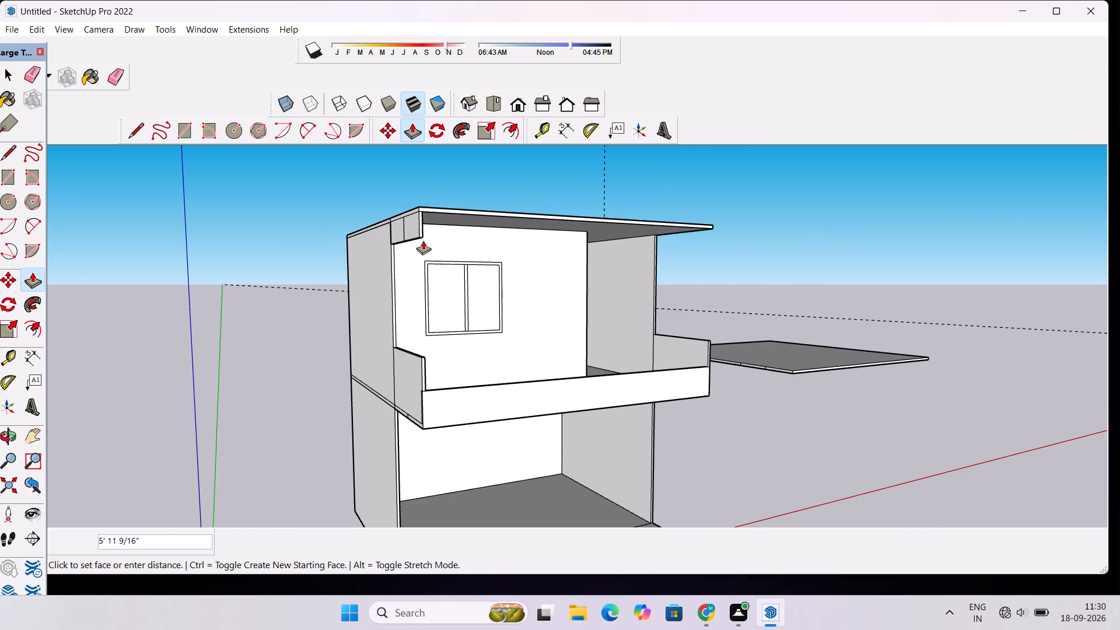
scroll(426, 286, up, 6)
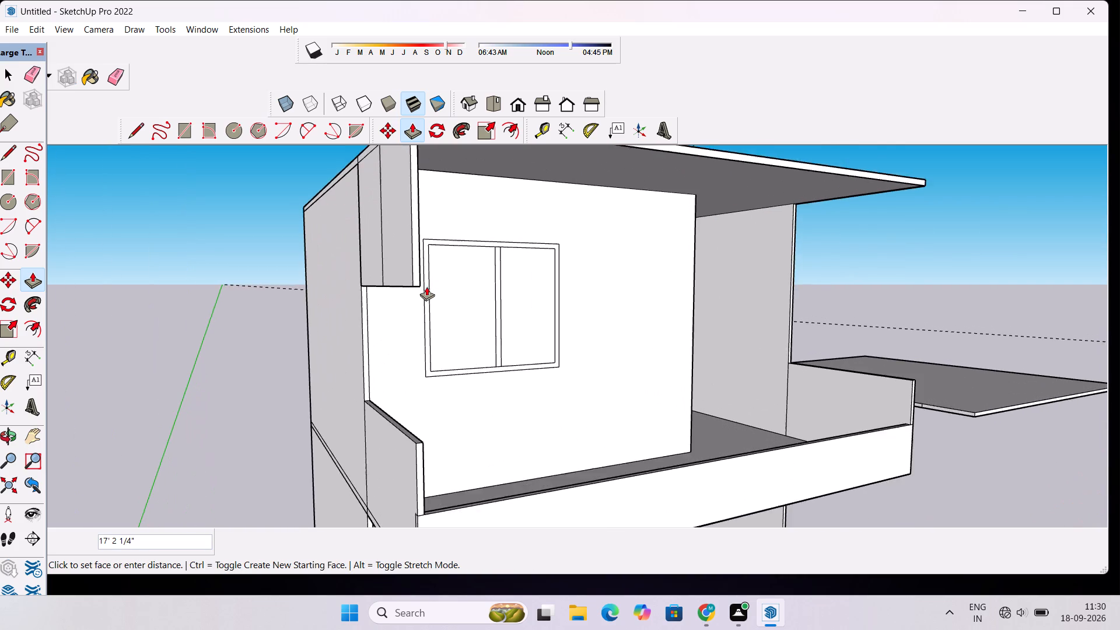
scroll(426, 286, up, 3)
scroll(426, 286, down, 3)
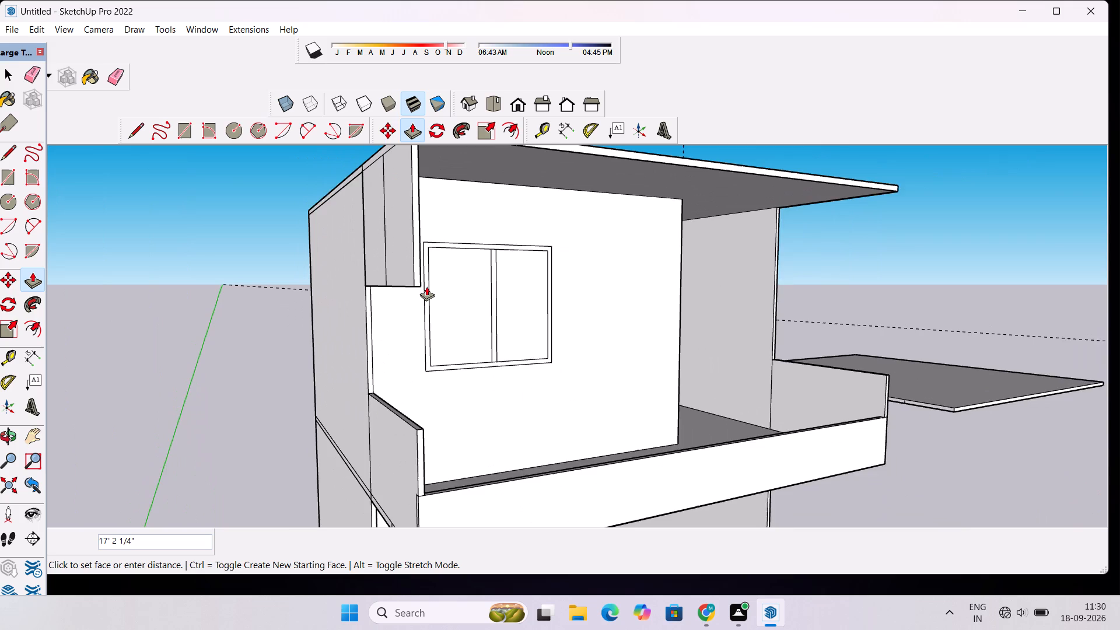
scroll(426, 286, down, 2)
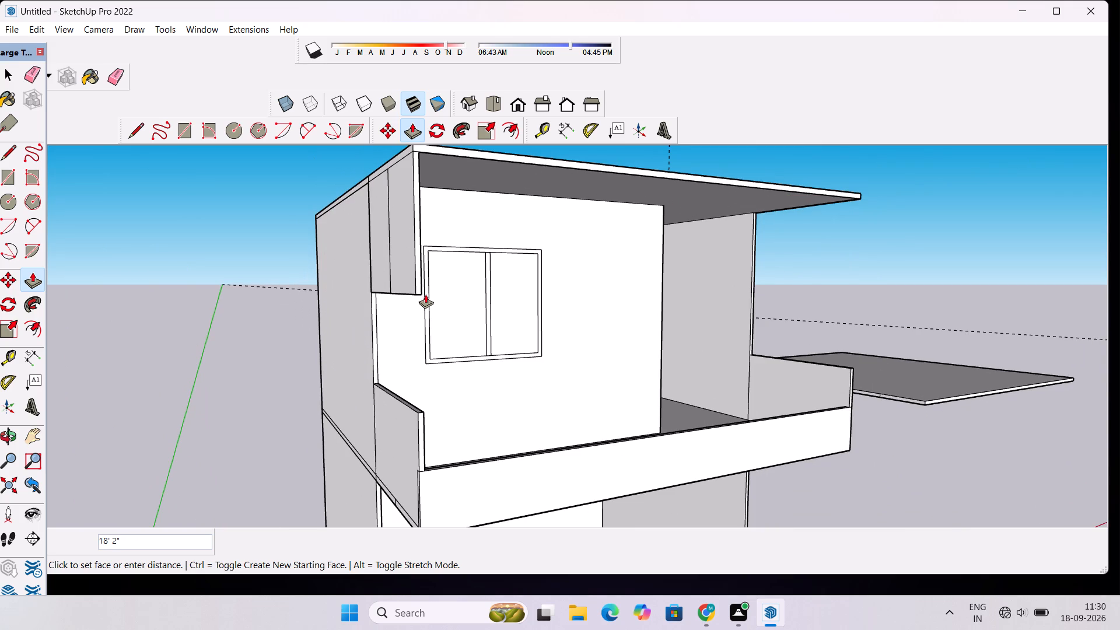
click(421, 254)
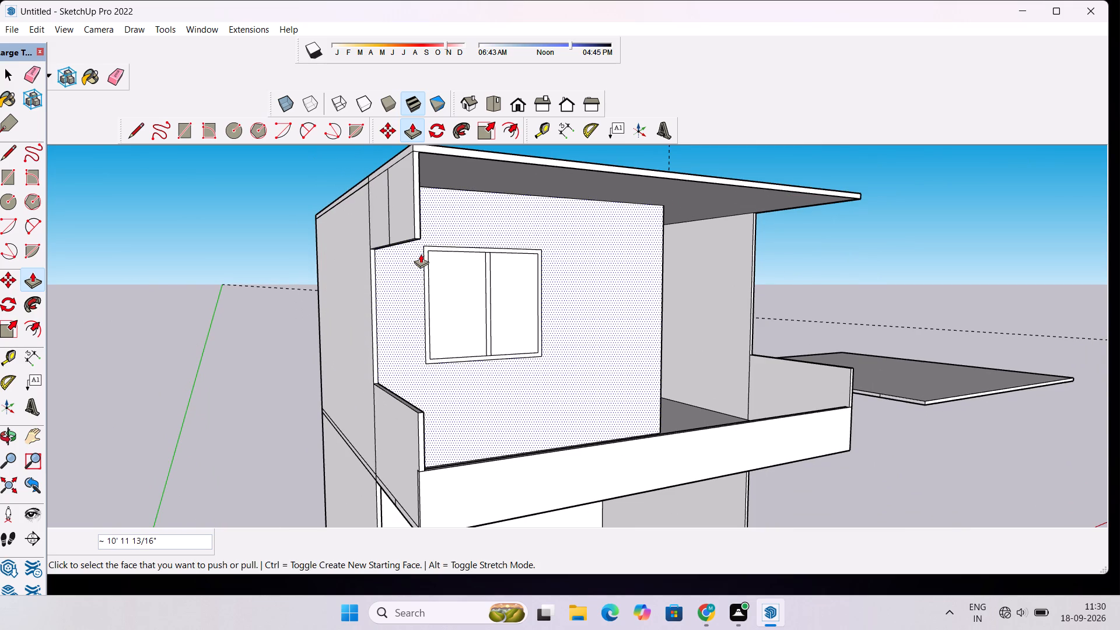
Examine the hanging side wall extension and the gap between it and the balcony parapet from several angles.
key(o)
scroll(412, 261, down, 6)
drag(474, 257, 460, 273)
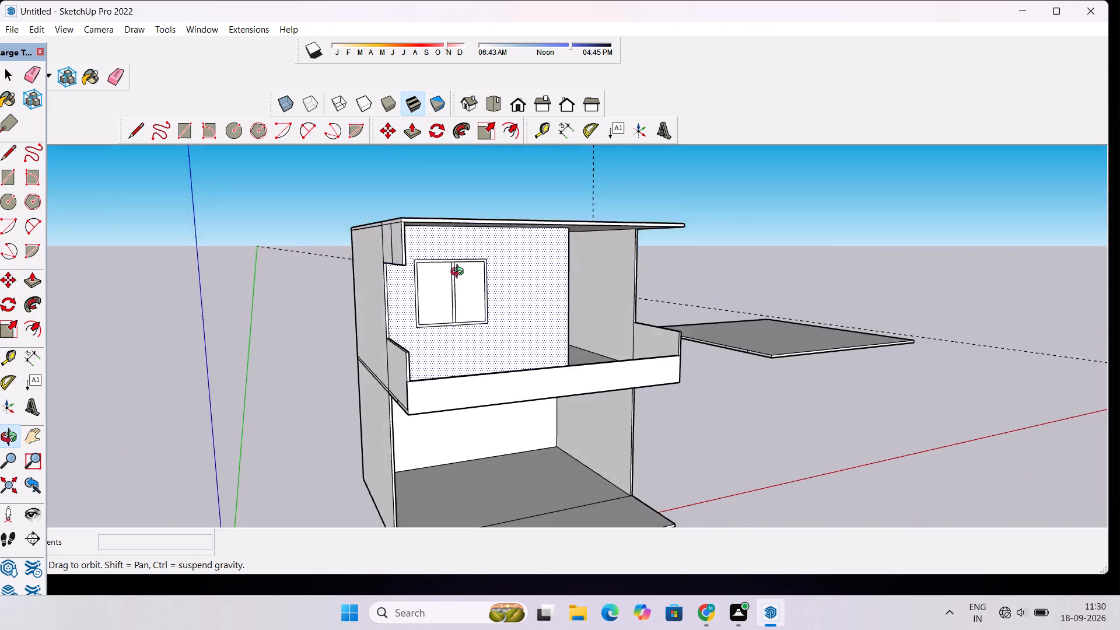
drag(460, 273, 152, 313)
scroll(297, 292, up, 4)
drag(297, 310, 579, 340)
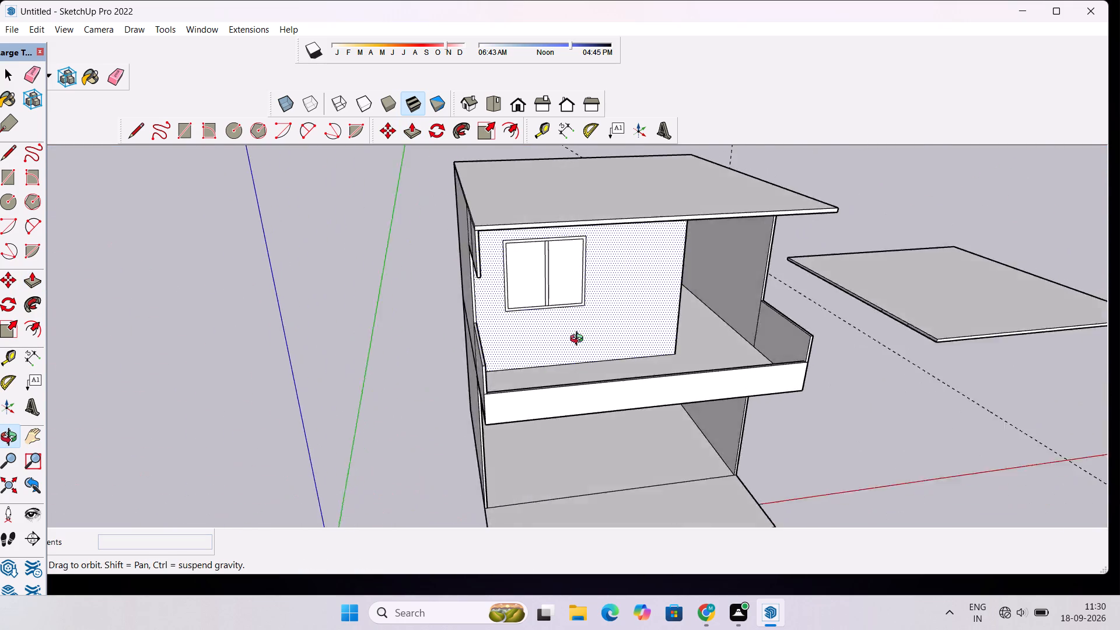
drag(579, 340, 704, 341)
scroll(714, 332, up, 4)
drag(475, 318, 453, 257)
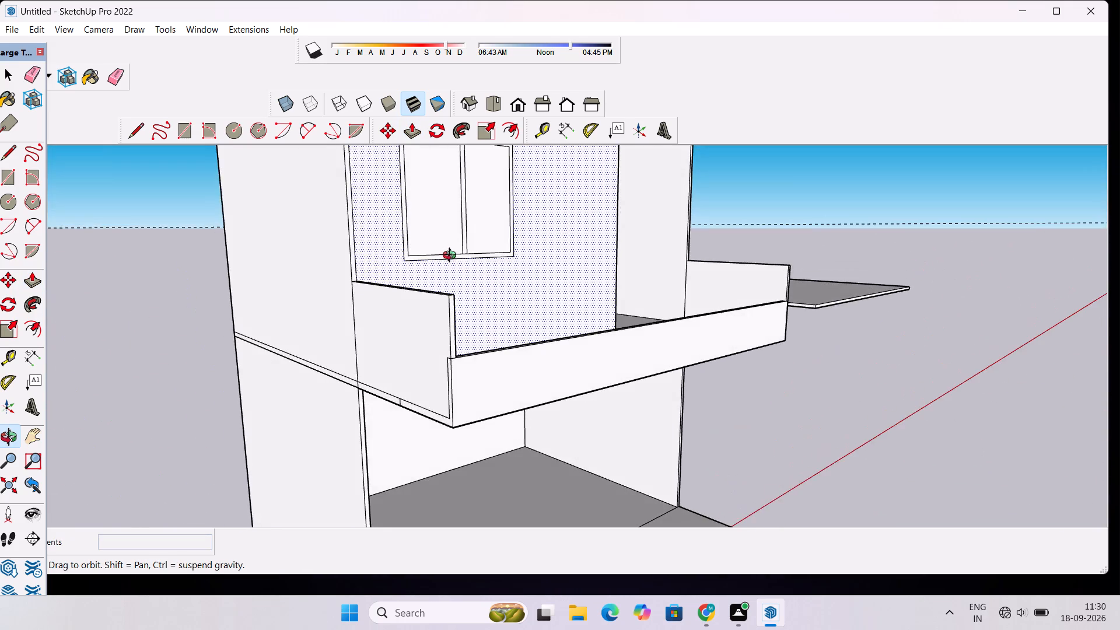
scroll(452, 257, down, 3)
shift+drag(452, 256, 477, 331)
scroll(478, 334, up, 3)
drag(535, 322, 403, 258)
shift+drag(399, 254, 402, 256)
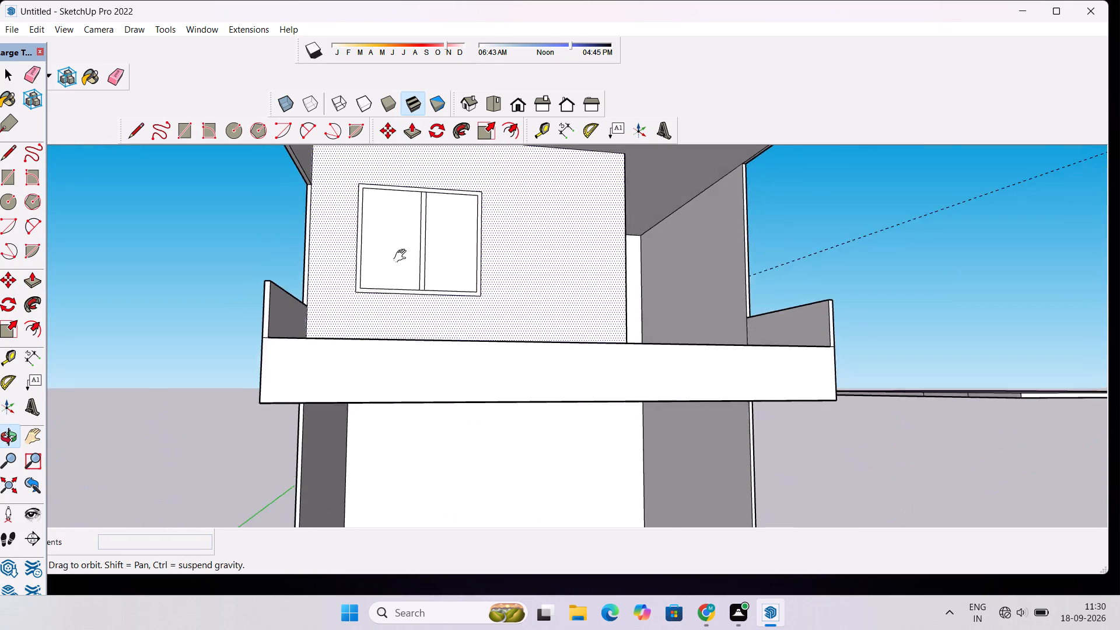
shift+drag(402, 256, 443, 295)
scroll(439, 301, up, 2)
drag(439, 301, 456, 337)
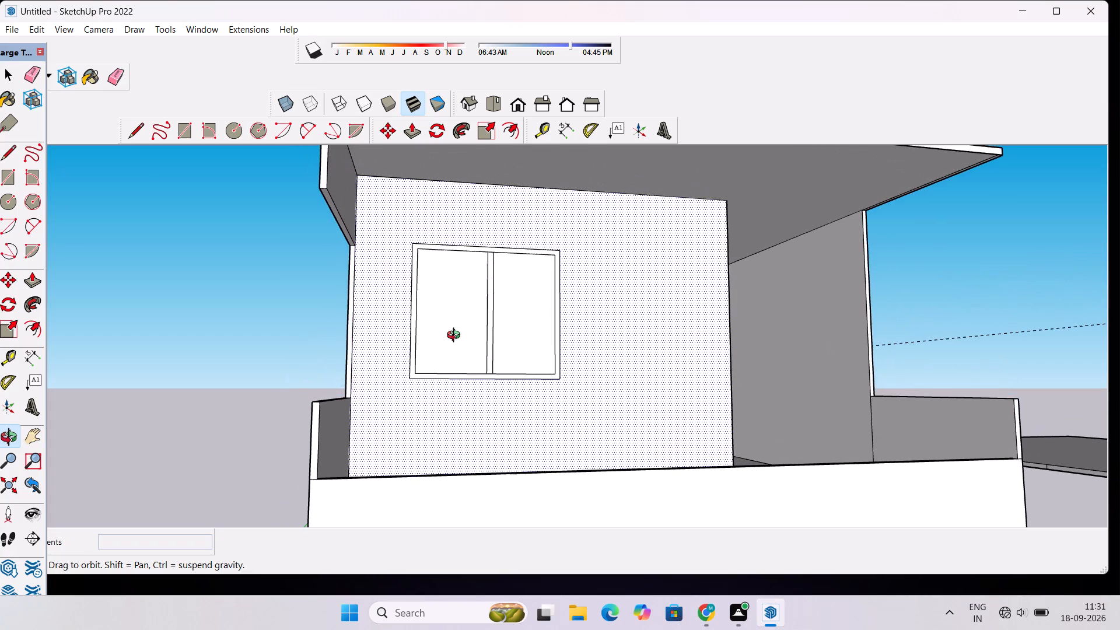
scroll(446, 323, down, 5)
drag(346, 296, 417, 321)
scroll(417, 318, down, 2)
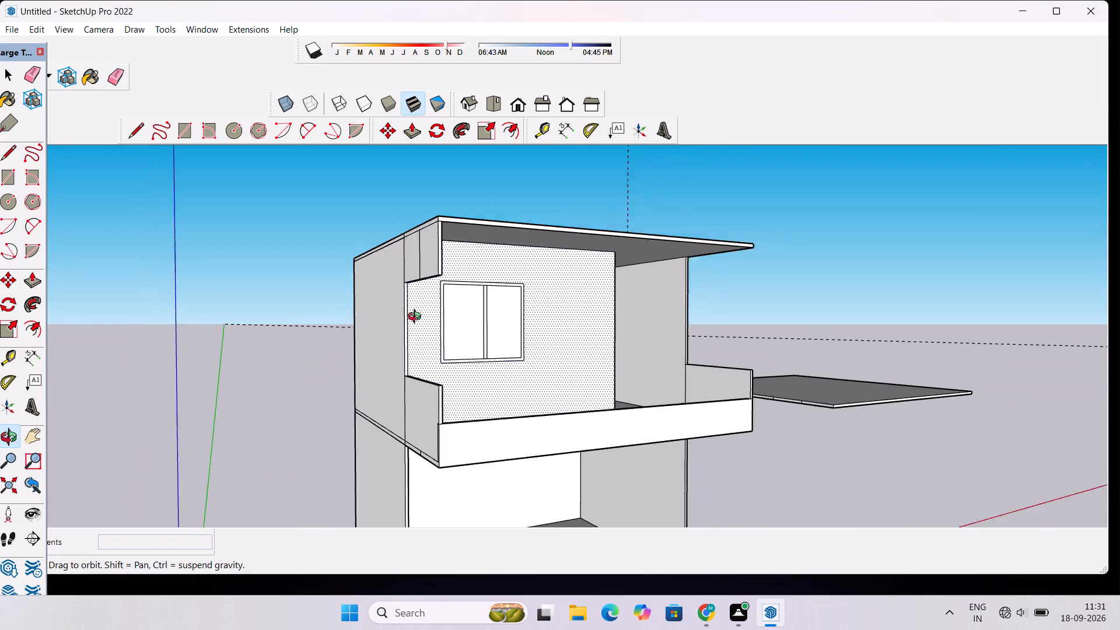
scroll(417, 318, down, 3)
drag(464, 289, 440, 324)
scroll(416, 326, up, 4)
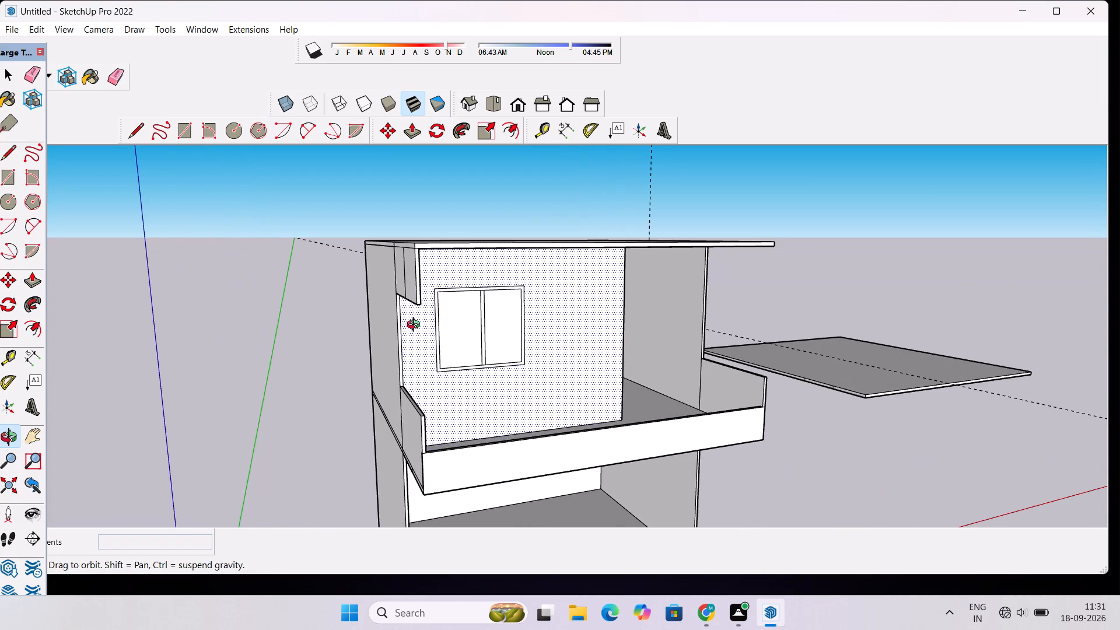
scroll(383, 345, up, 1)
drag(383, 345, 487, 348)
drag(580, 336, 436, 355)
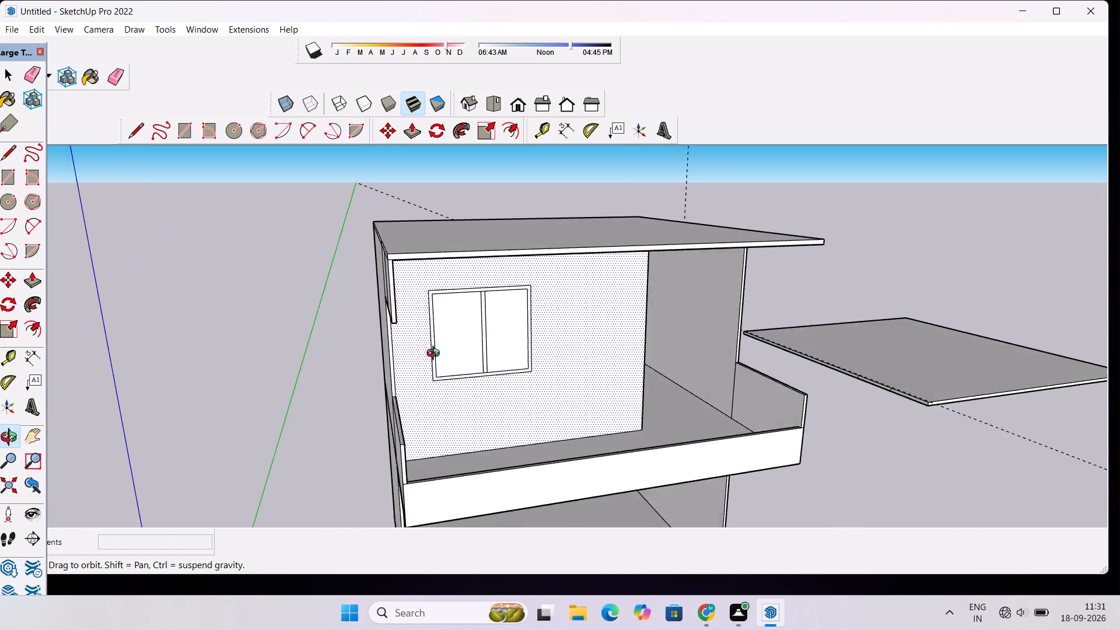
drag(436, 355, 404, 352)
scroll(398, 351, down, 5)
shift+drag(418, 341, 297, 360)
scroll(288, 359, up, 5)
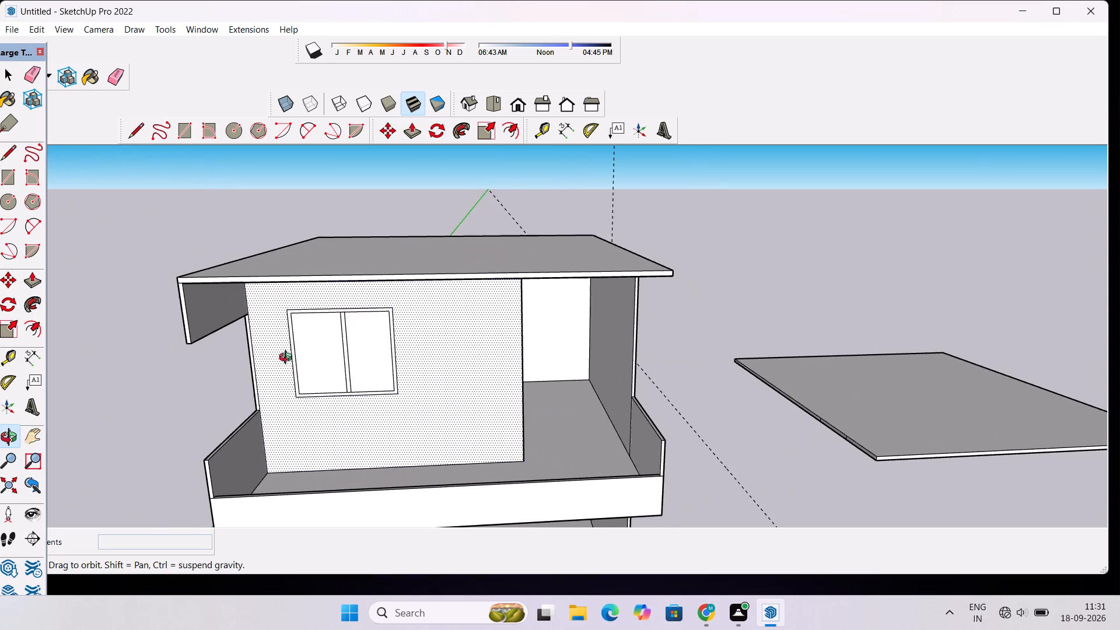
drag(209, 365, 413, 292)
scroll(408, 295, up, 2)
drag(412, 318, 413, 295)
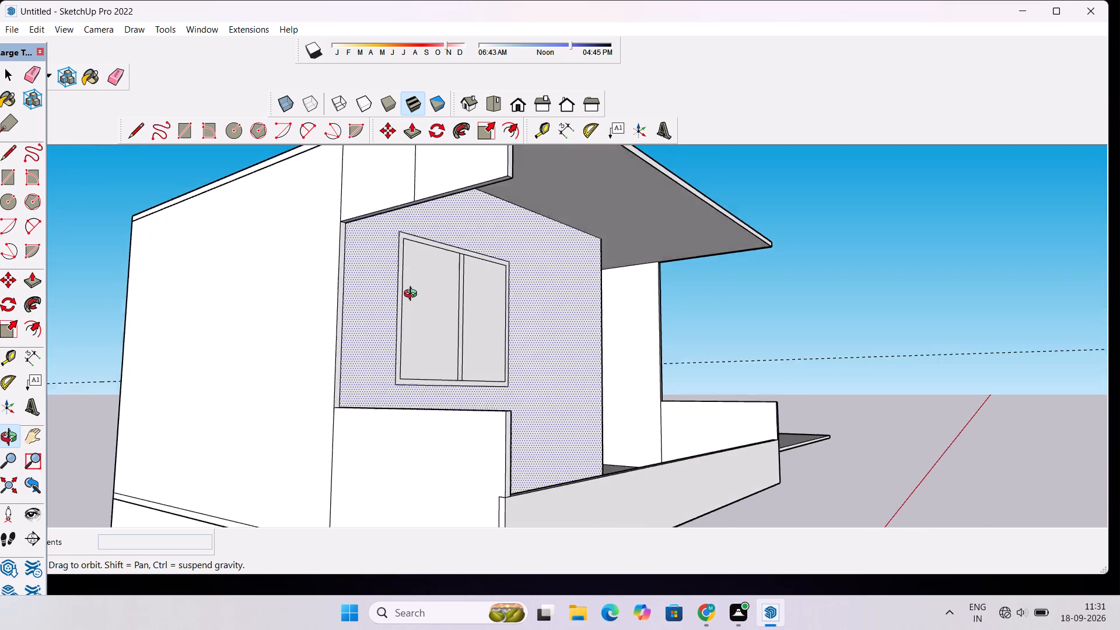
drag(413, 295, 413, 294)
Push/Pull the bottom face of the hanging side wall extension slightly further down towards the balcony parapet.
key(p)
click(414, 178)
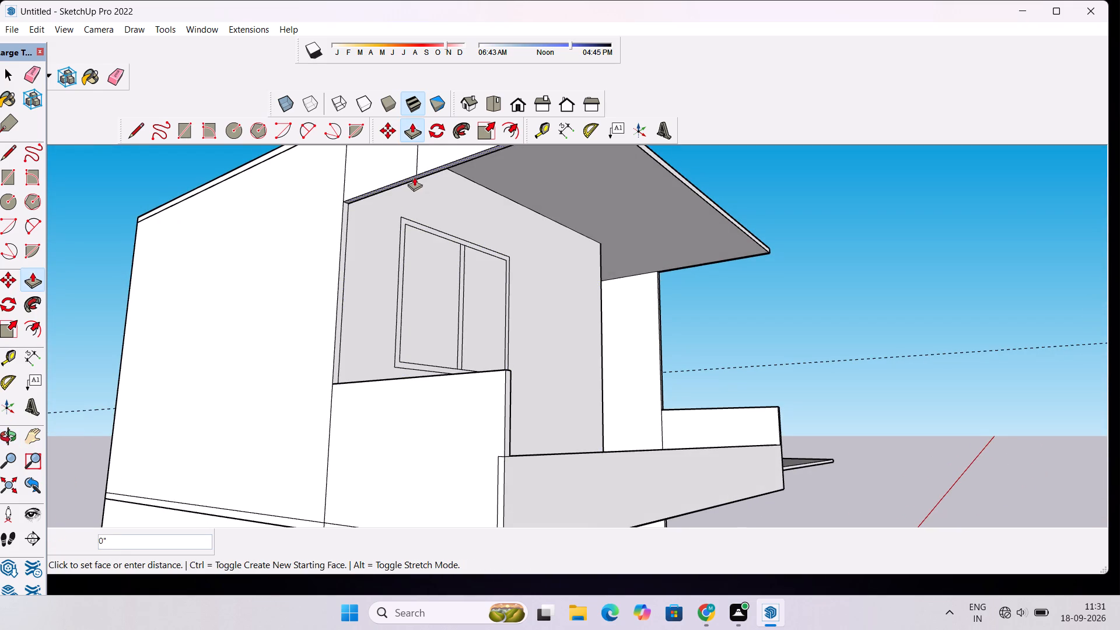
scroll(409, 199, down, 2)
click(409, 205)
Examine the hanging wall extension, the open gap beneath it and the balcony's side parapet from the front and above.
key(o)
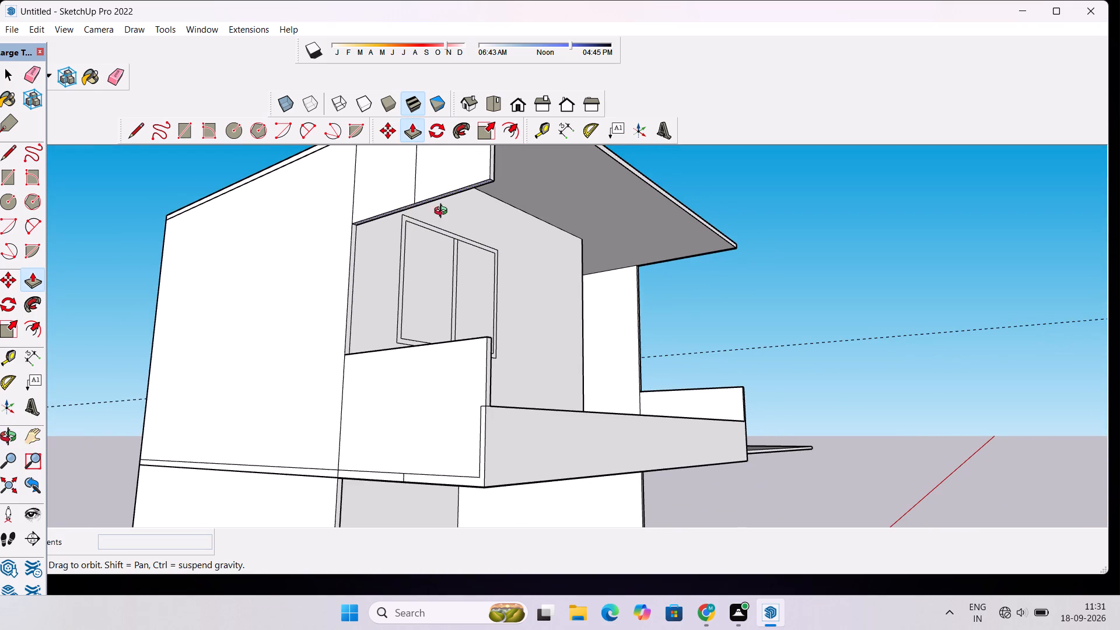
drag(443, 213, 323, 284)
scroll(323, 284, down, 5)
drag(360, 303, 334, 317)
scroll(254, 334, up, 5)
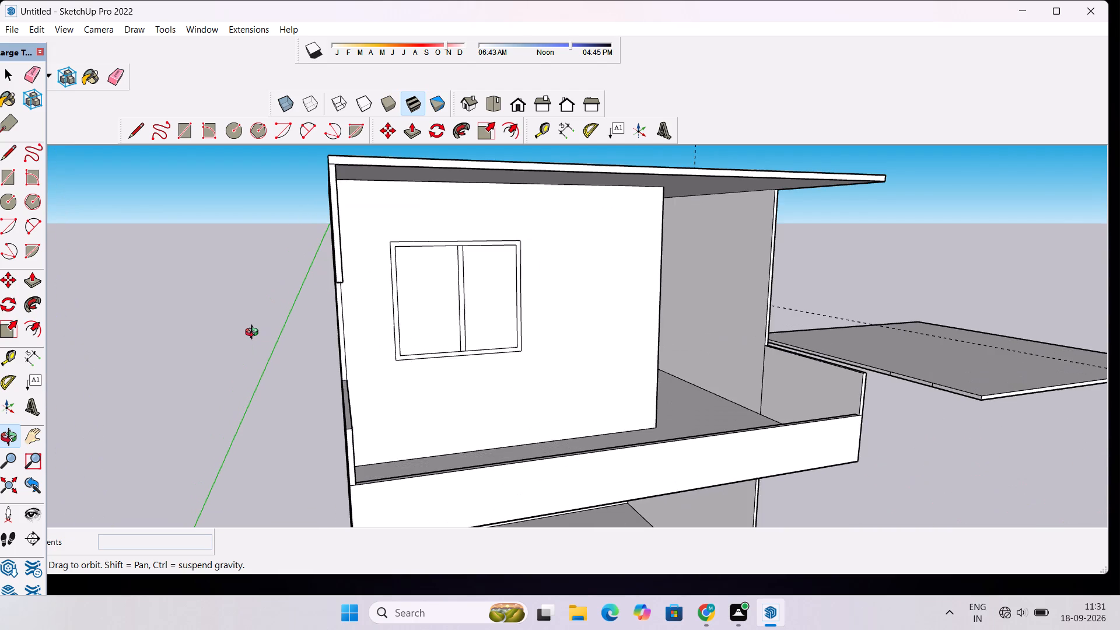
drag(328, 327, 304, 327)
scroll(303, 327, down, 2)
drag(335, 320, 292, 324)
scroll(298, 285, up, 4)
shift+drag(342, 269, 312, 281)
scroll(312, 281, up, 2)
scroll(309, 285, down, 3)
drag(309, 311, 232, 305)
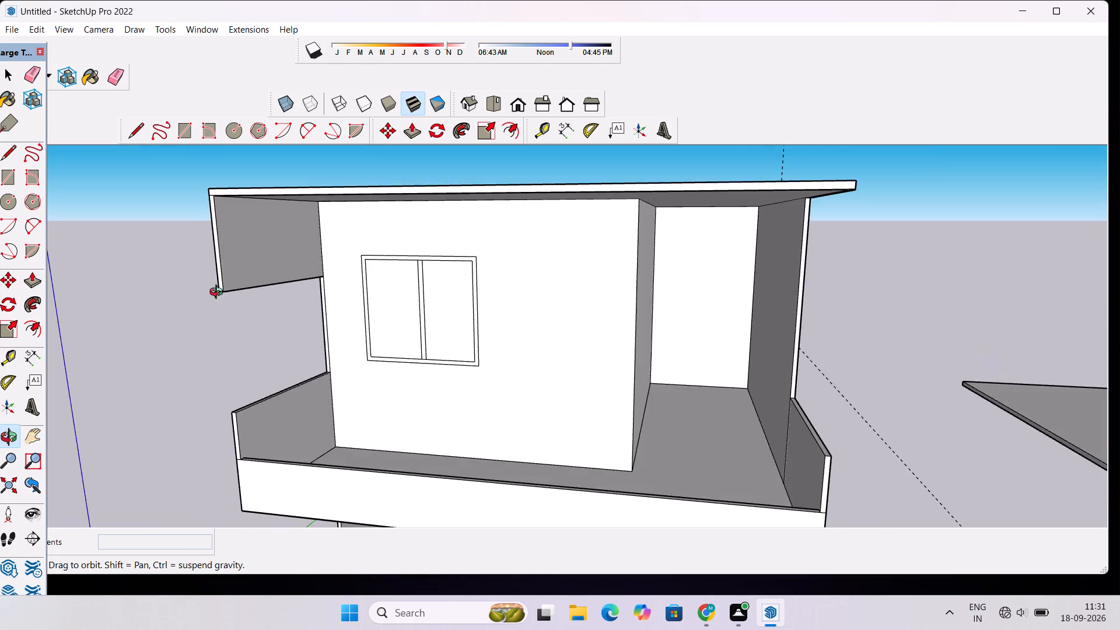
scroll(215, 271, up, 4)
shift+drag(253, 267, 261, 280)
shift+scroll(261, 282, down, 1)
shift+drag(252, 303, 311, 264)
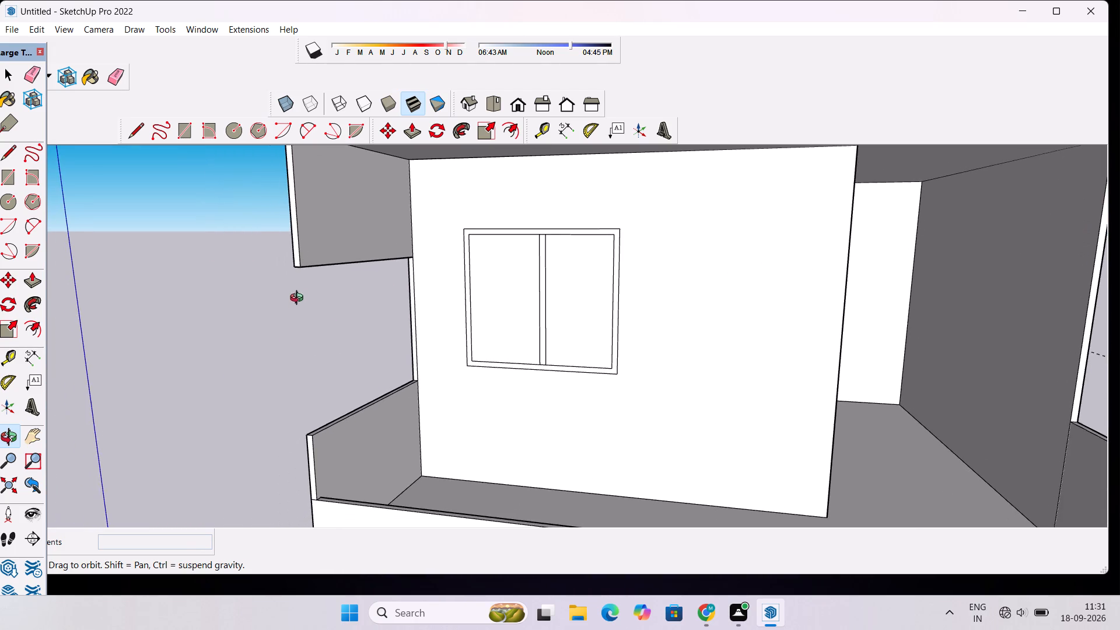
drag(337, 379, 340, 468)
shift+scroll(351, 444, up, 2)
shift+drag(352, 430, 357, 394)
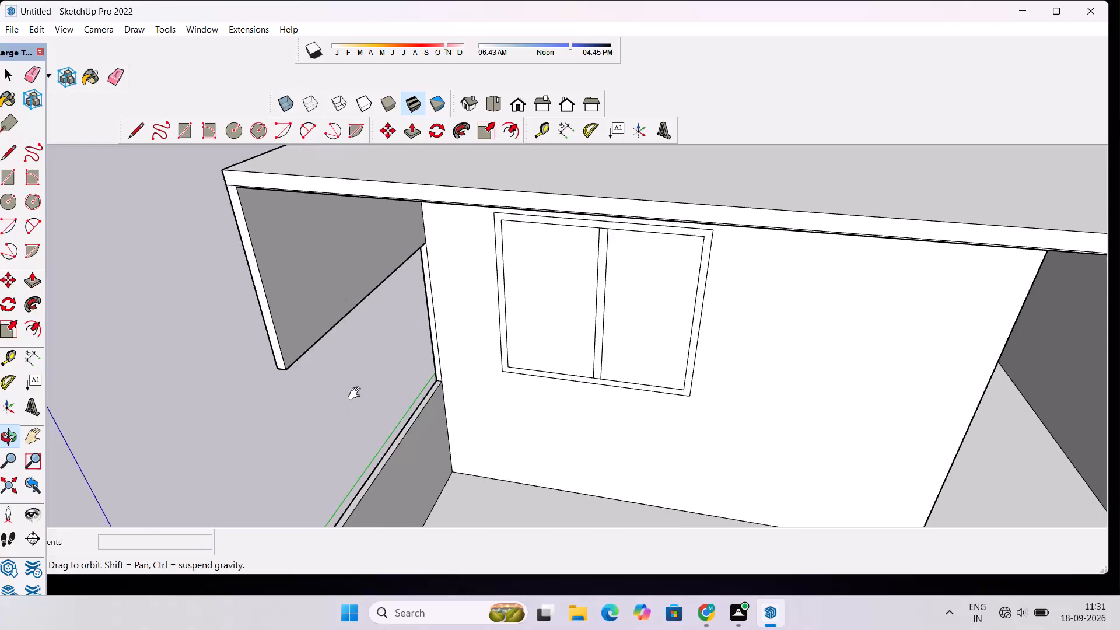
shift+drag(357, 394, 369, 328)
scroll(370, 325, down, 4)
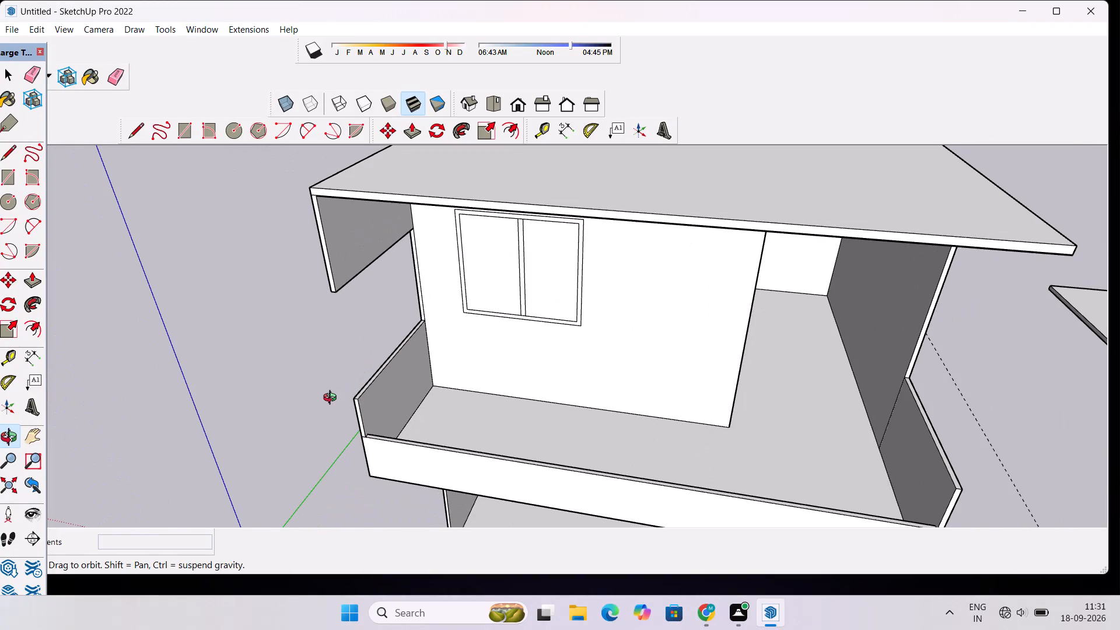
shift+drag(346, 390, 362, 380)
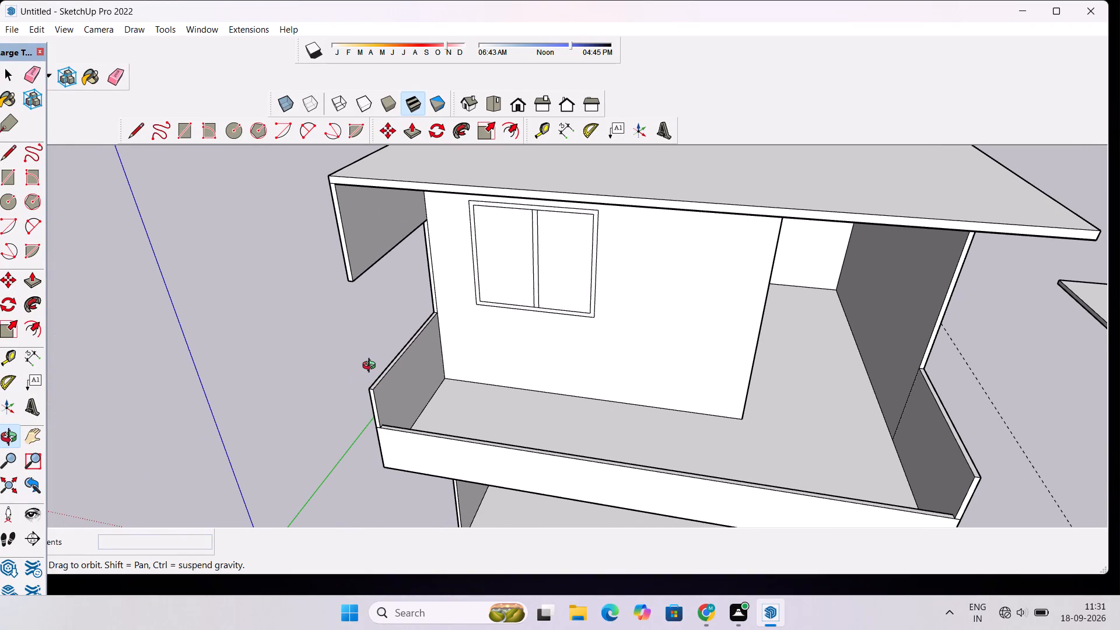
Place a guide 9" back from the front end of the side parapet, across its top face.
scroll(372, 367, up, 2)
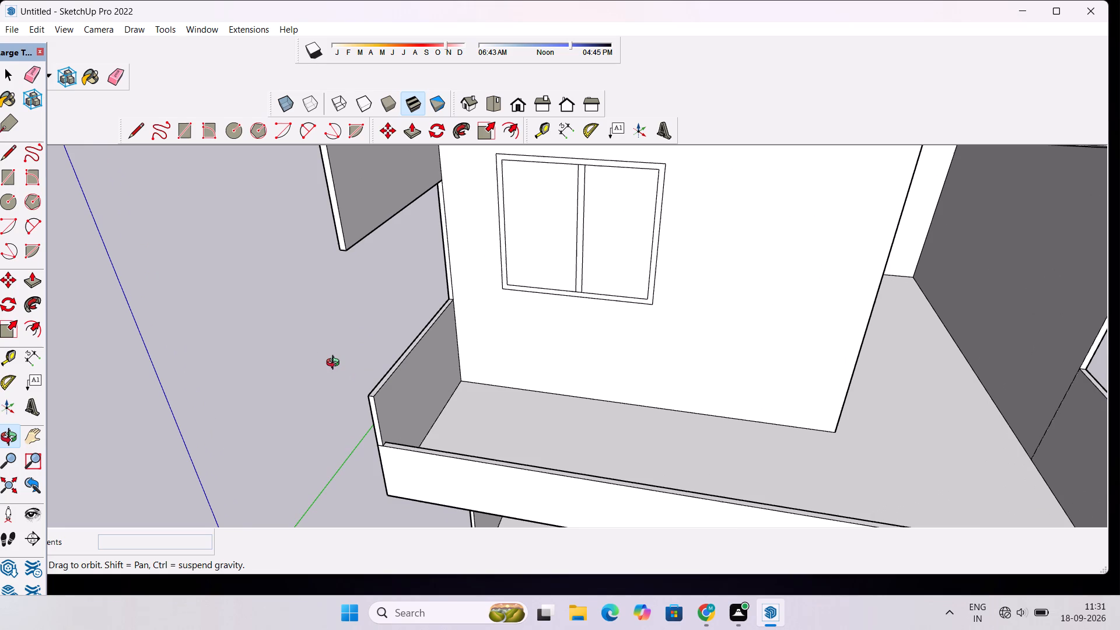
scroll(335, 374, up, 2)
drag(335, 376, 400, 381)
scroll(400, 380, up, 3)
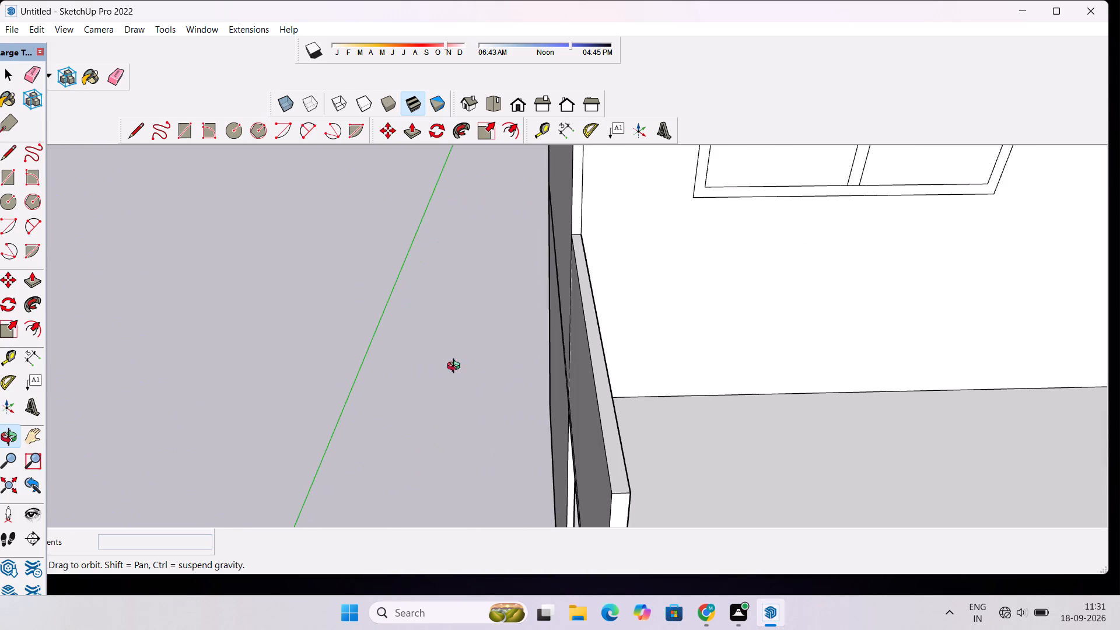
drag(474, 363, 413, 347)
scroll(402, 343, down, 5)
click(432, 366)
scroll(423, 368, down, 4)
shift+drag(384, 366, 400, 401)
shift+scroll(400, 401, up, 4)
shift+drag(325, 368, 357, 400)
shift+scroll(398, 415, up, 3)
key(l)
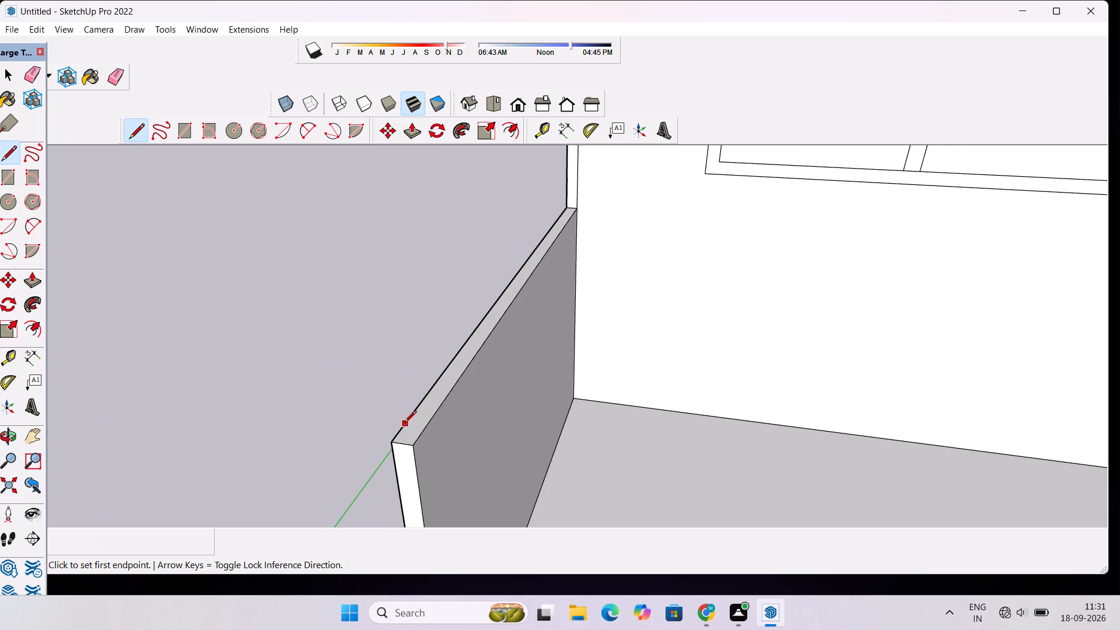
scroll(404, 423, up, 1)
key(space)
text(t)
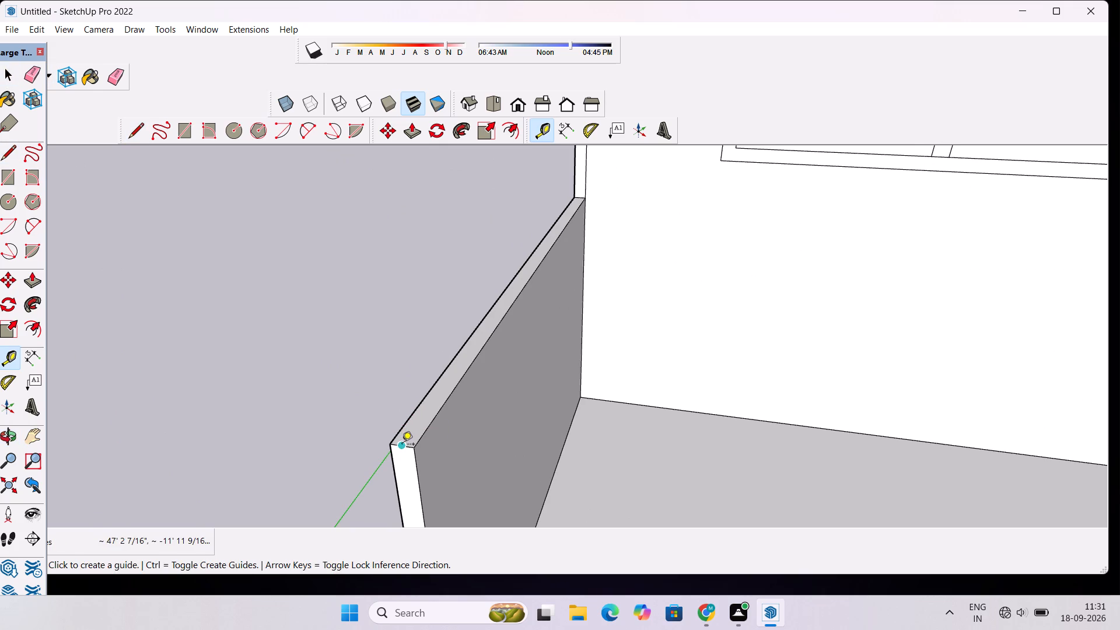
click(402, 445)
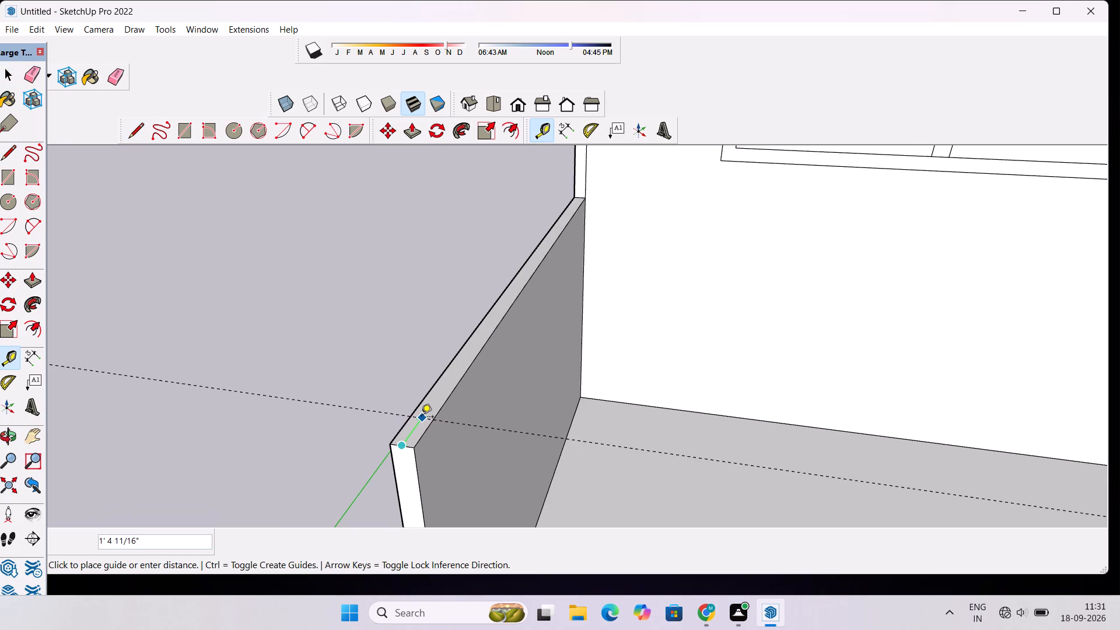
text(9")
key(Return)
Draw a line across the side parapet's top face along the guide, and erase the guide.
key(l)
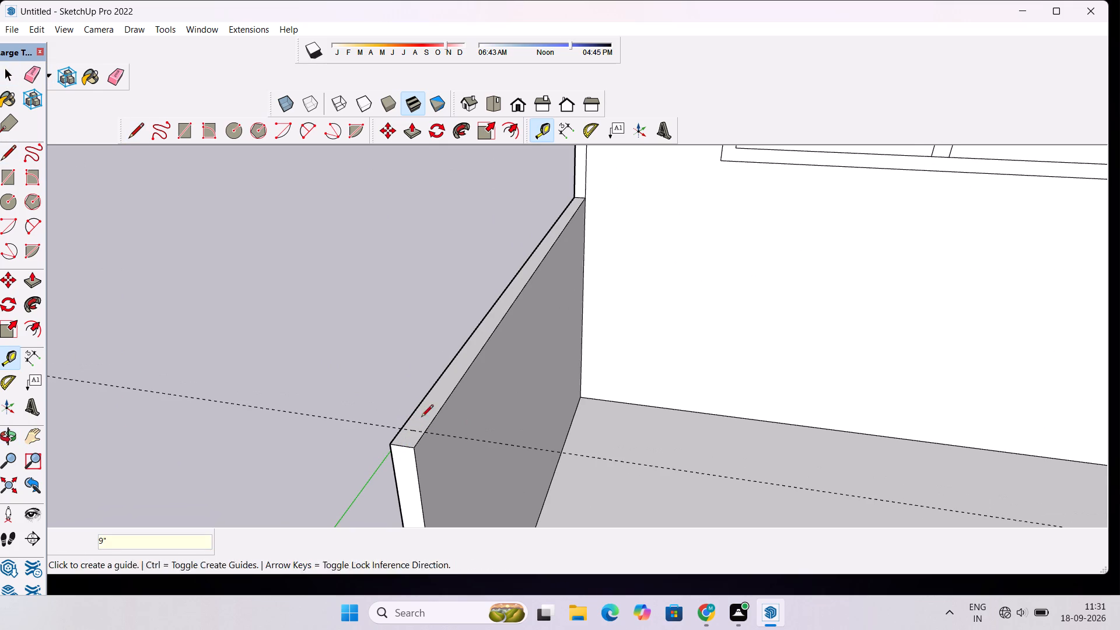
click(425, 431)
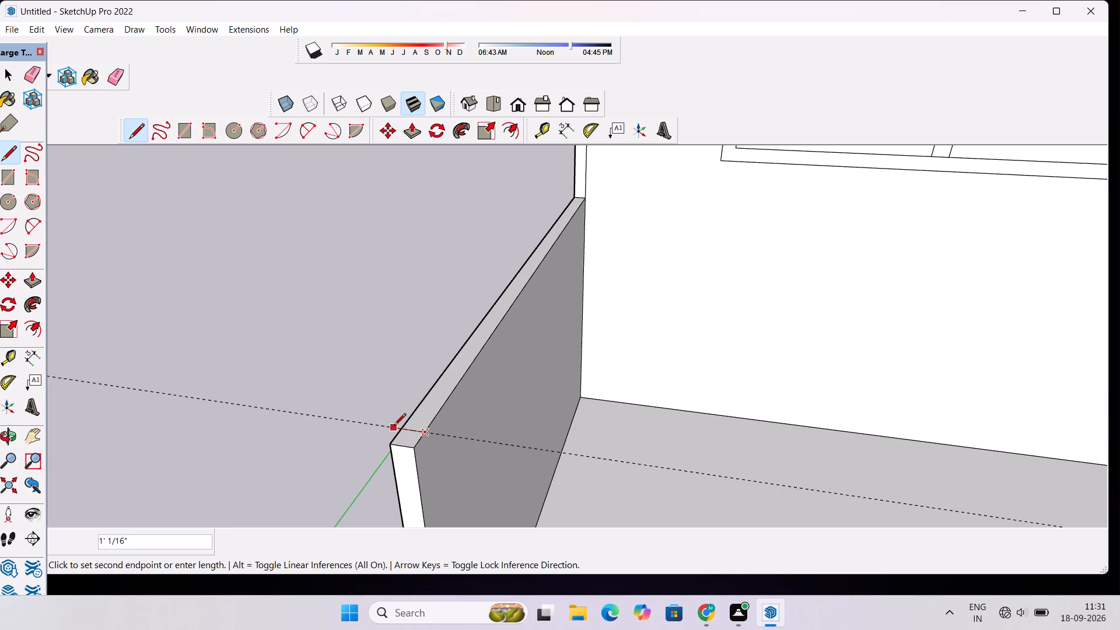
click(400, 432)
key(space)
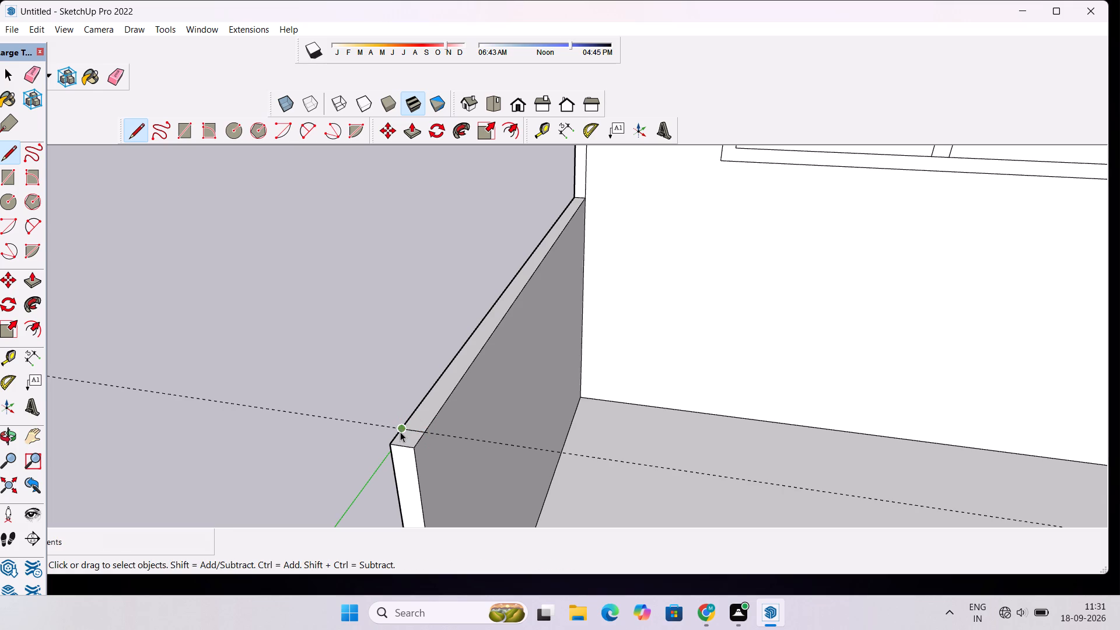
text(e)
drag(364, 391, 351, 431)
scroll(309, 438, down, 6)
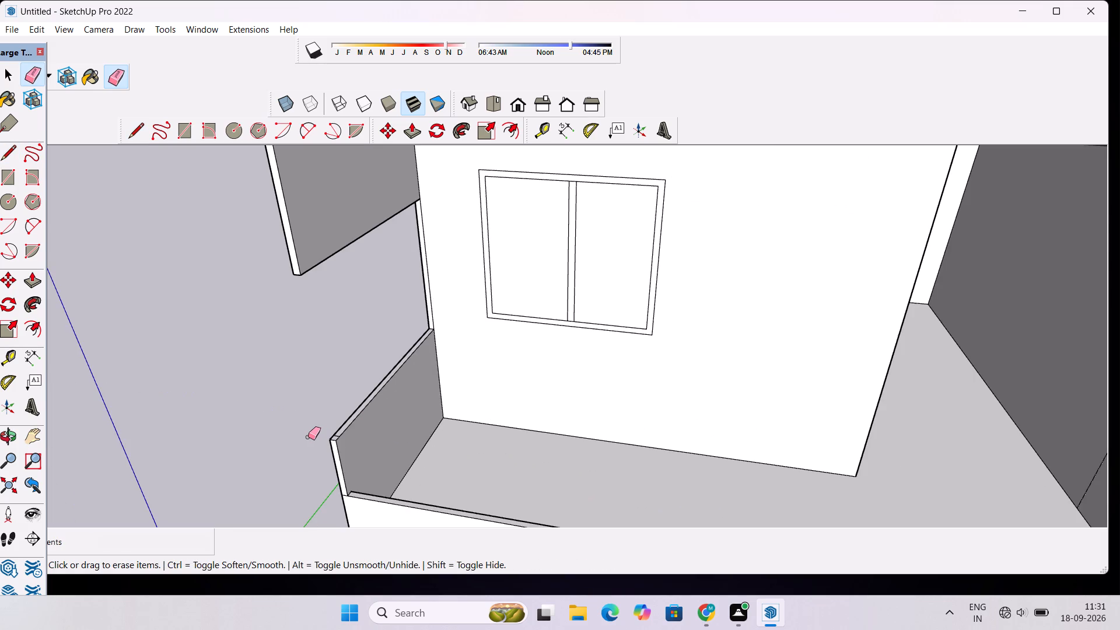
Push/Pull the front corner section of the side parapet's top face up about 19' 5 9/16" to meet the hanging wall's underside.
key(p)
scroll(309, 436, up, 3)
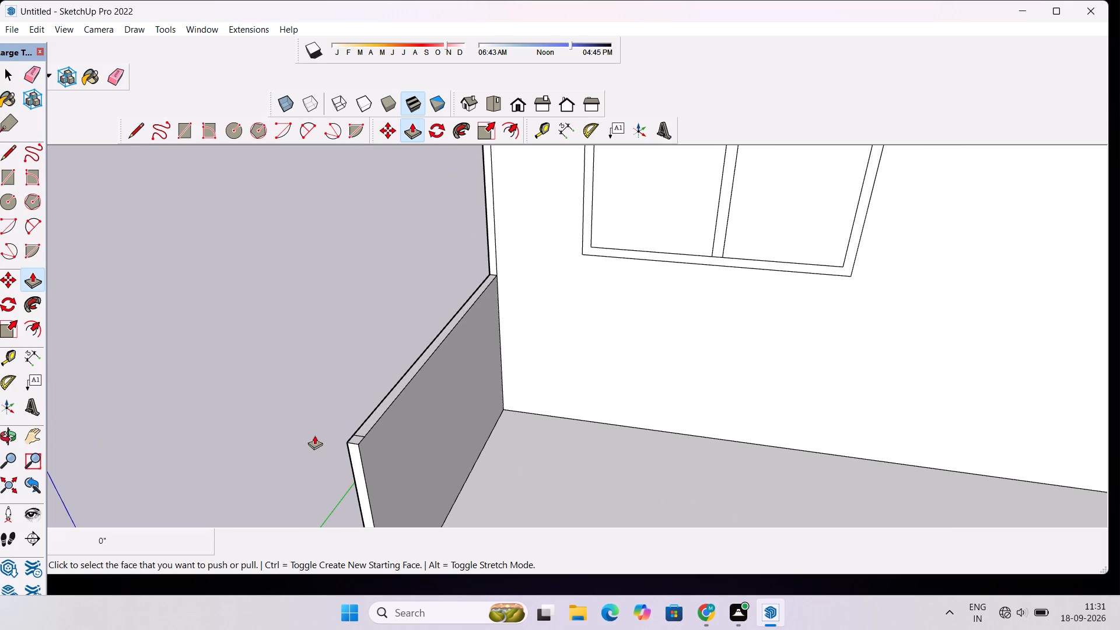
click(355, 440)
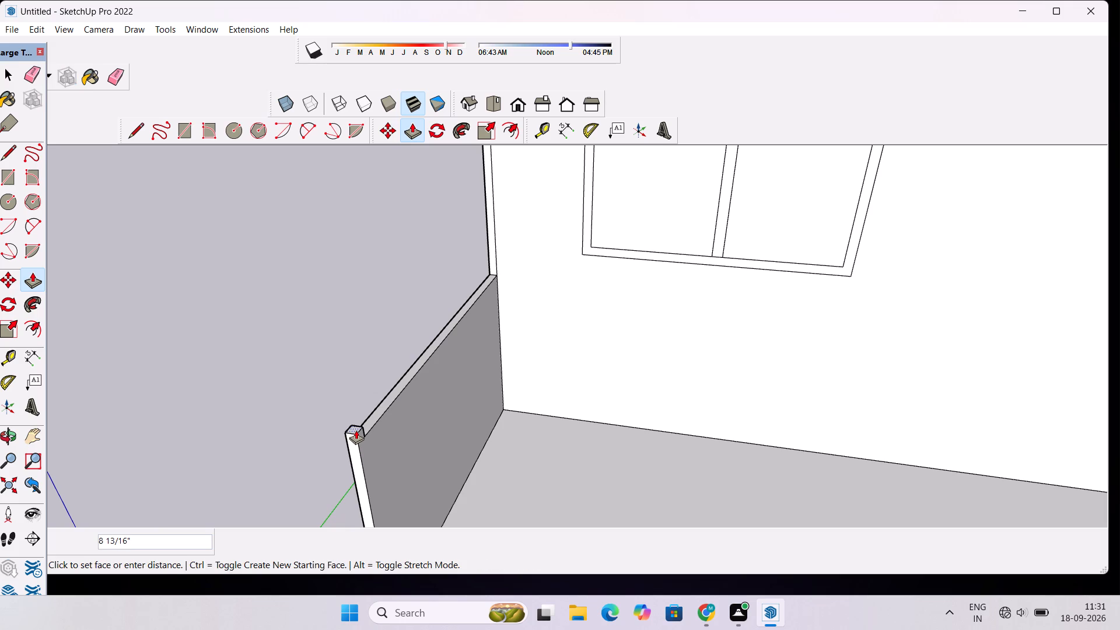
scroll(356, 430, down, 6)
scroll(341, 300, up, 4)
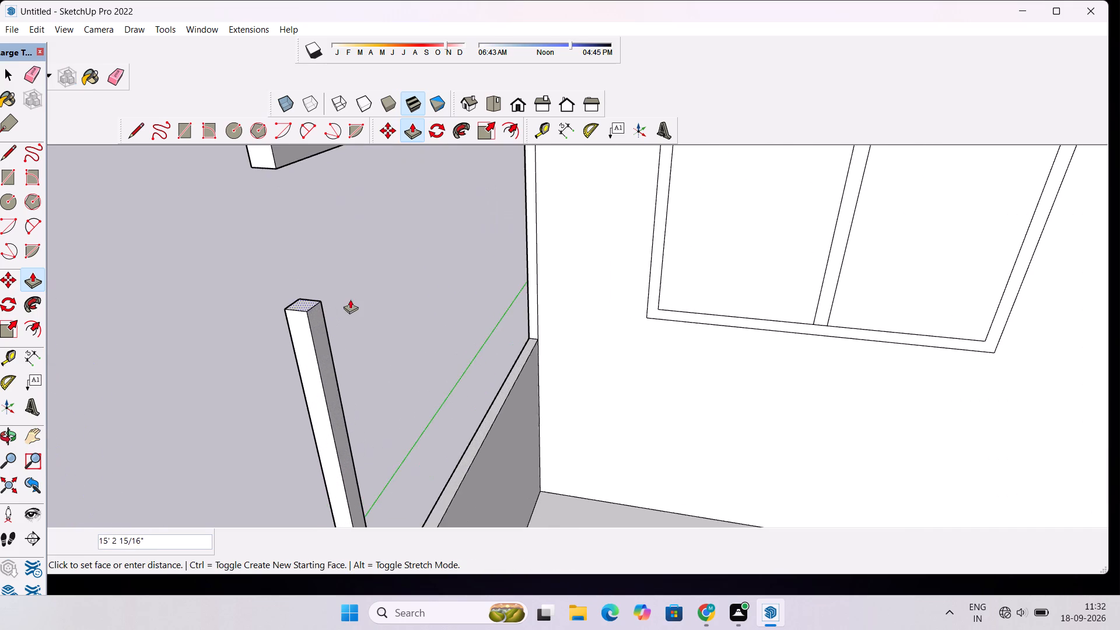
scroll(339, 279, down, 4)
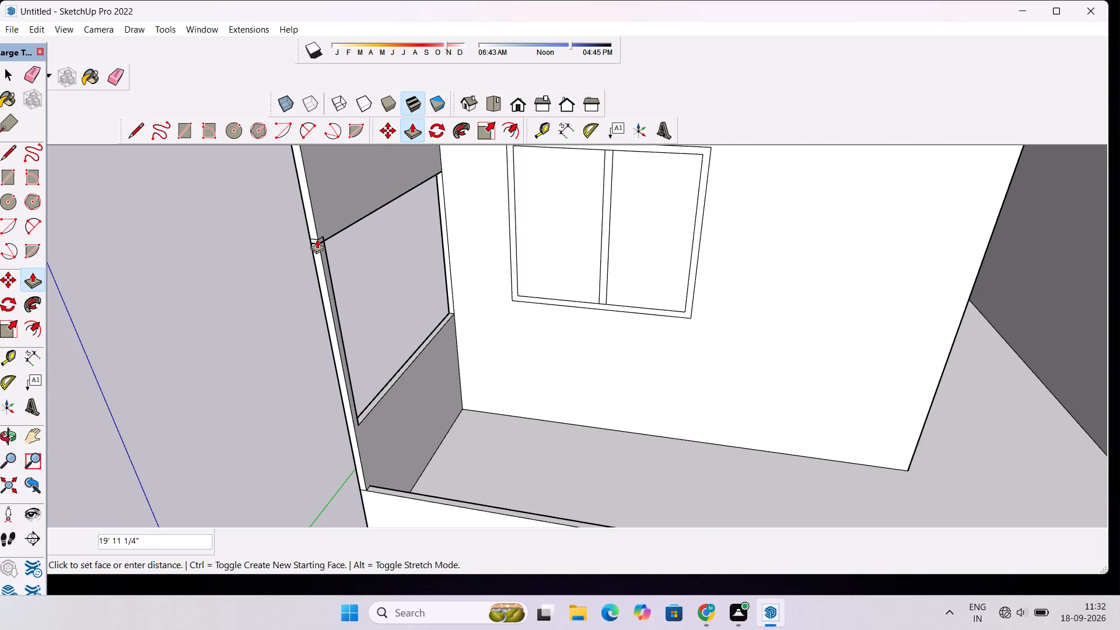
scroll(317, 239, up, 11)
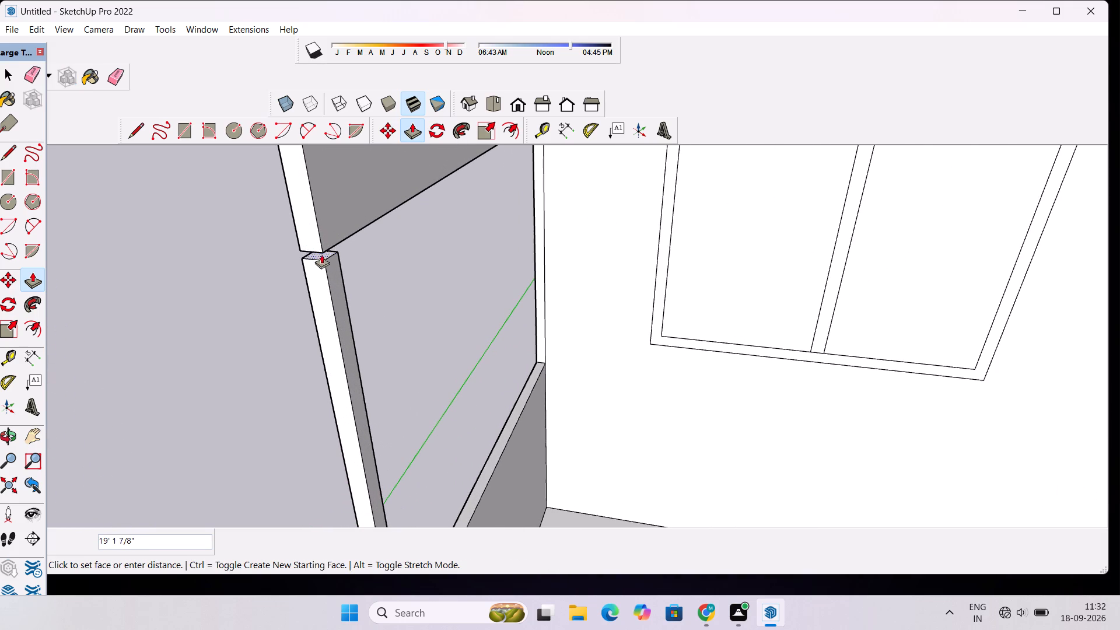
scroll(322, 248, up, 11)
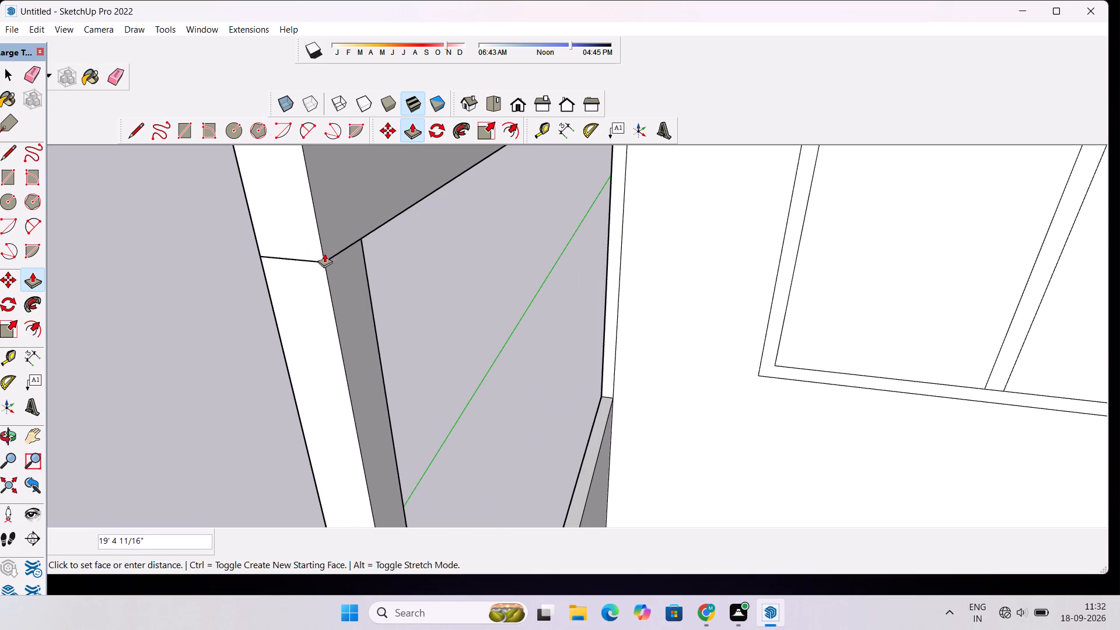
click(328, 262)
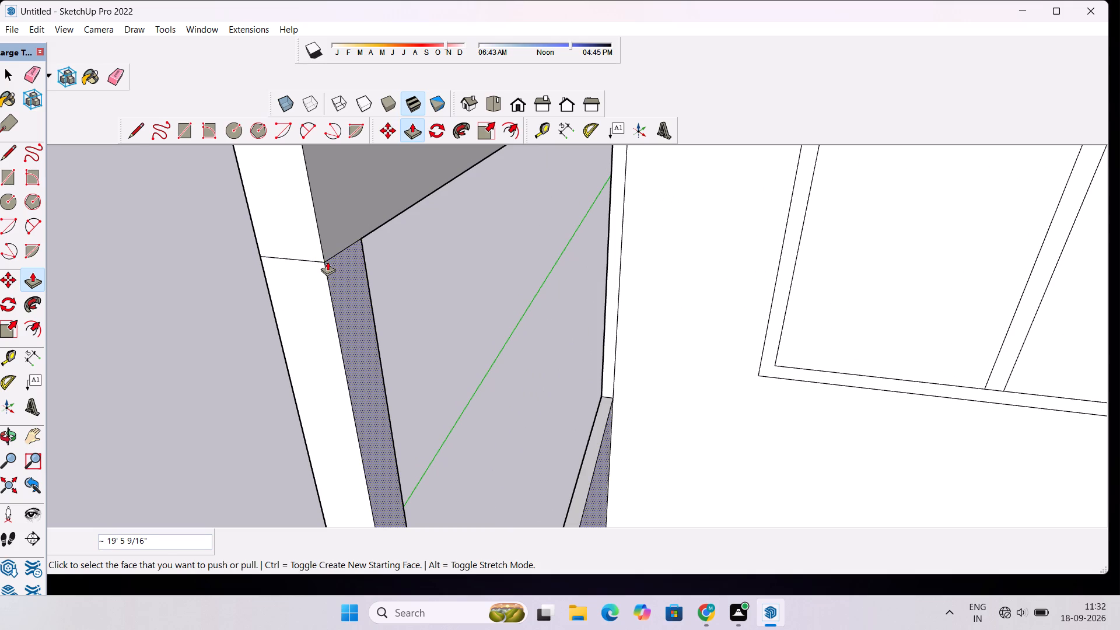
Examine the new corner post and the opening in the balcony's side wall from inside, above and outside.
key(o)
drag(356, 280, 280, 268)
scroll(278, 268, down, 8)
drag(345, 305, 235, 307)
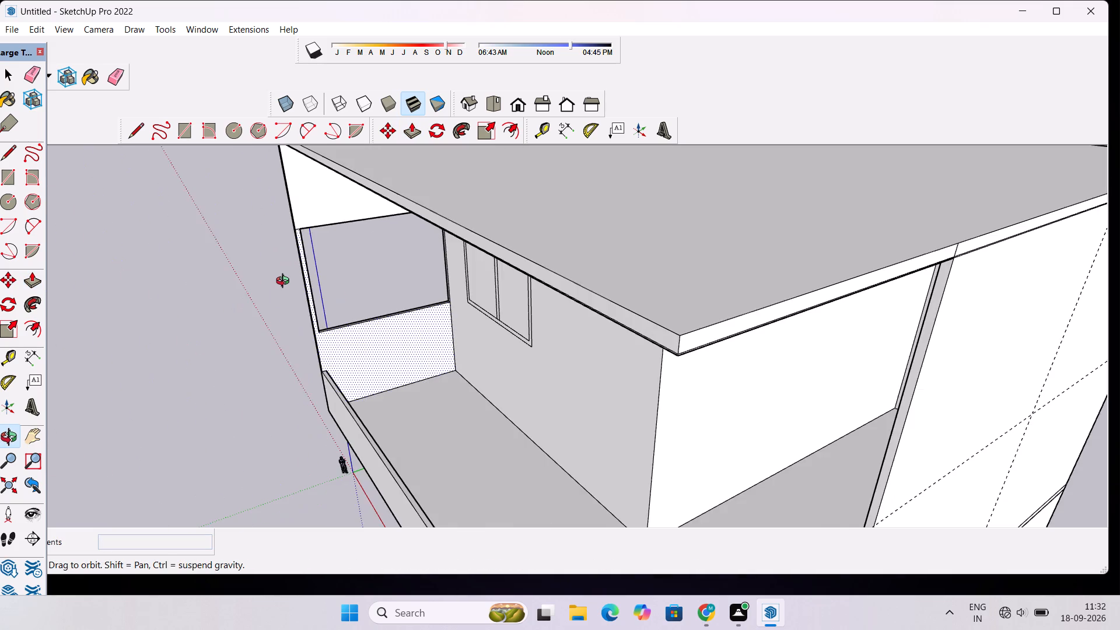
scroll(285, 282, up, 9)
drag(286, 292, 351, 310)
scroll(353, 310, down, 6)
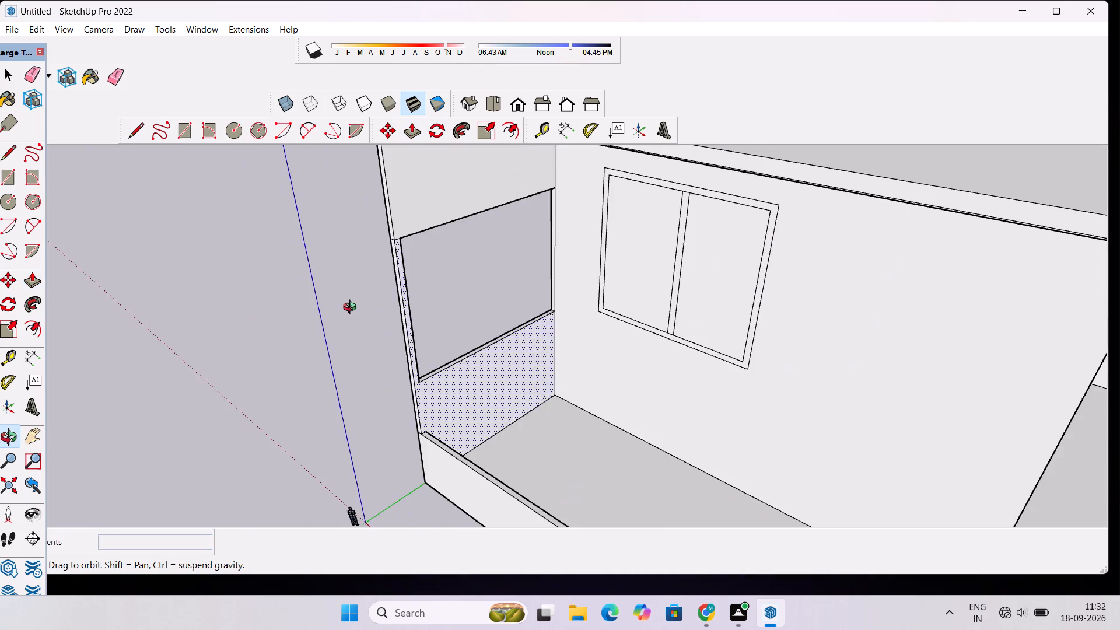
drag(352, 309, 977, 305)
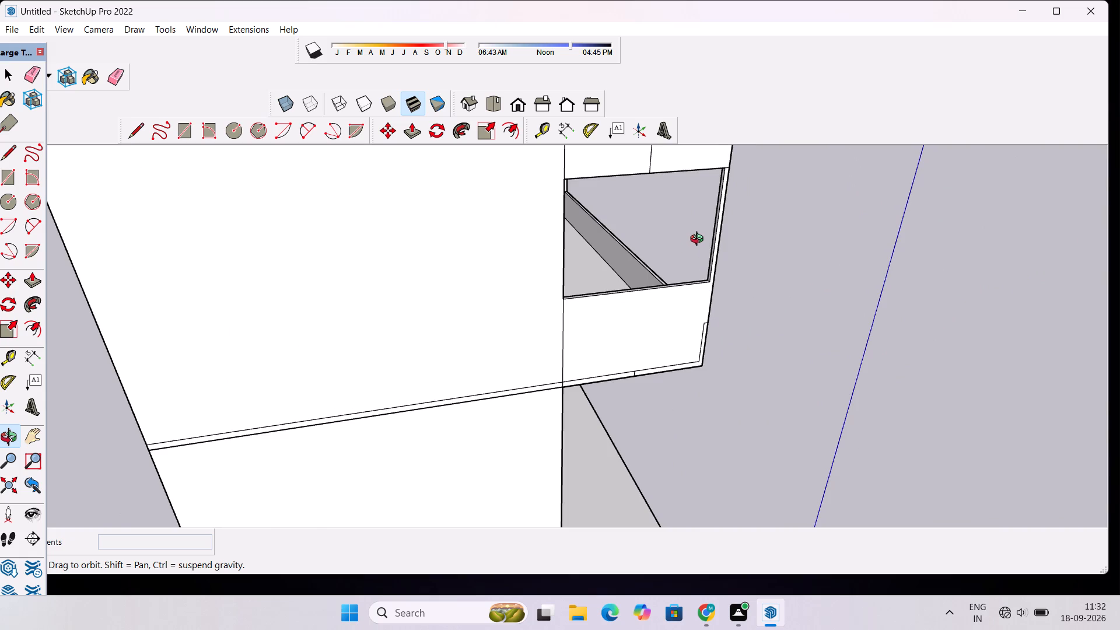
scroll(699, 240, up, 3)
shift+drag(716, 230, 639, 327)
scroll(636, 324, up, 2)
drag(640, 324, 677, 328)
scroll(666, 318, down, 4)
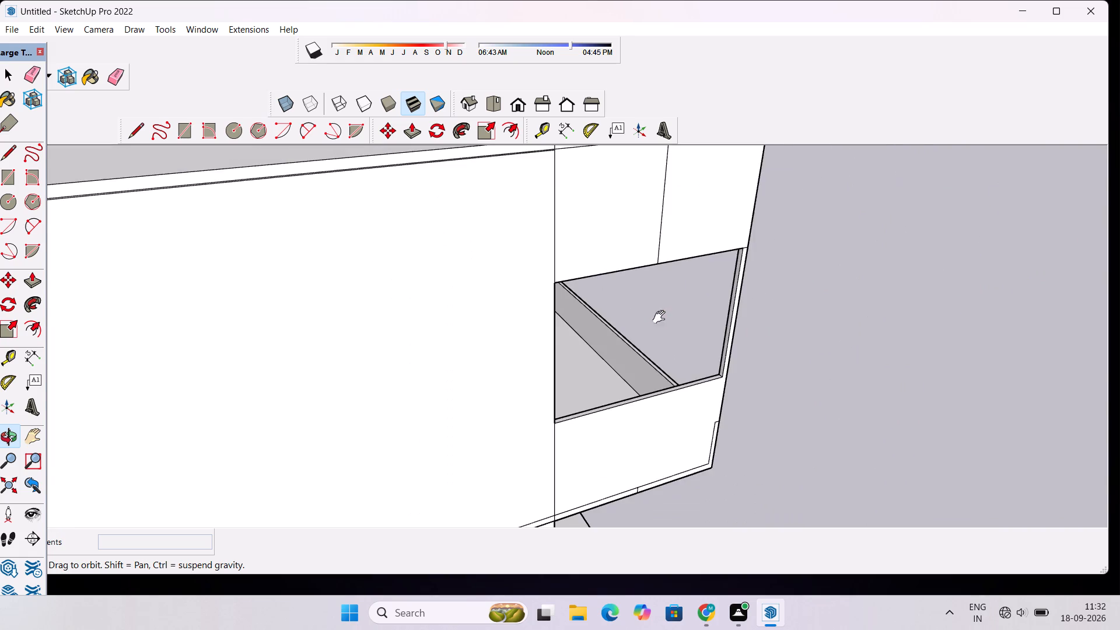
shift+drag(689, 306, 515, 342)
scroll(524, 337, up, 3)
drag(526, 339, 532, 324)
shift+drag(547, 318, 531, 330)
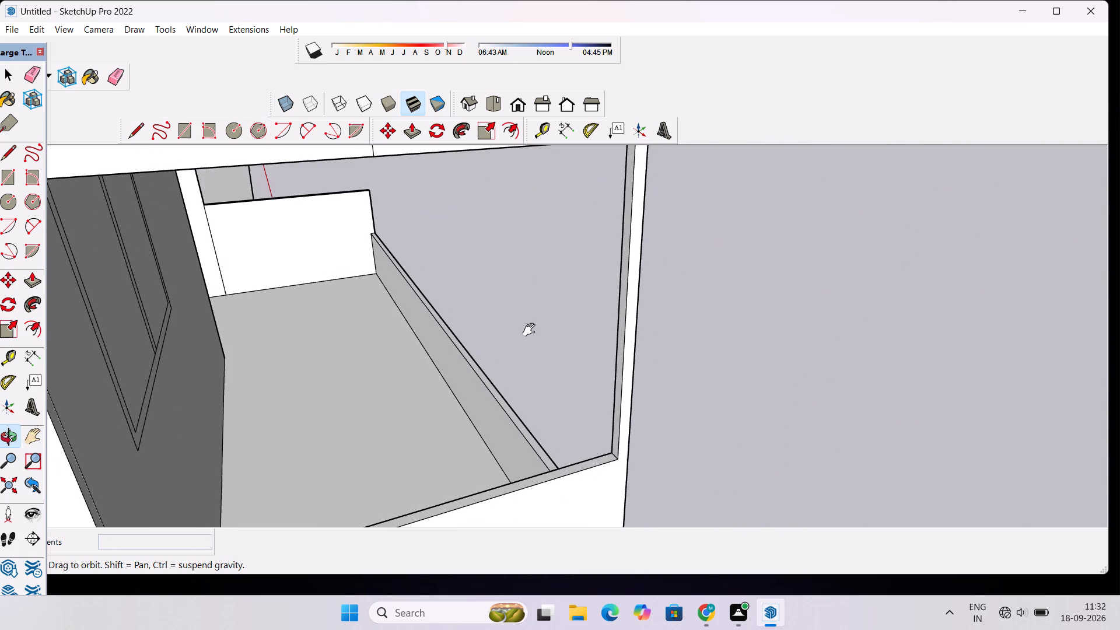
shift+drag(531, 330, 528, 333)
scroll(560, 349, down, 6)
drag(560, 357, 568, 282)
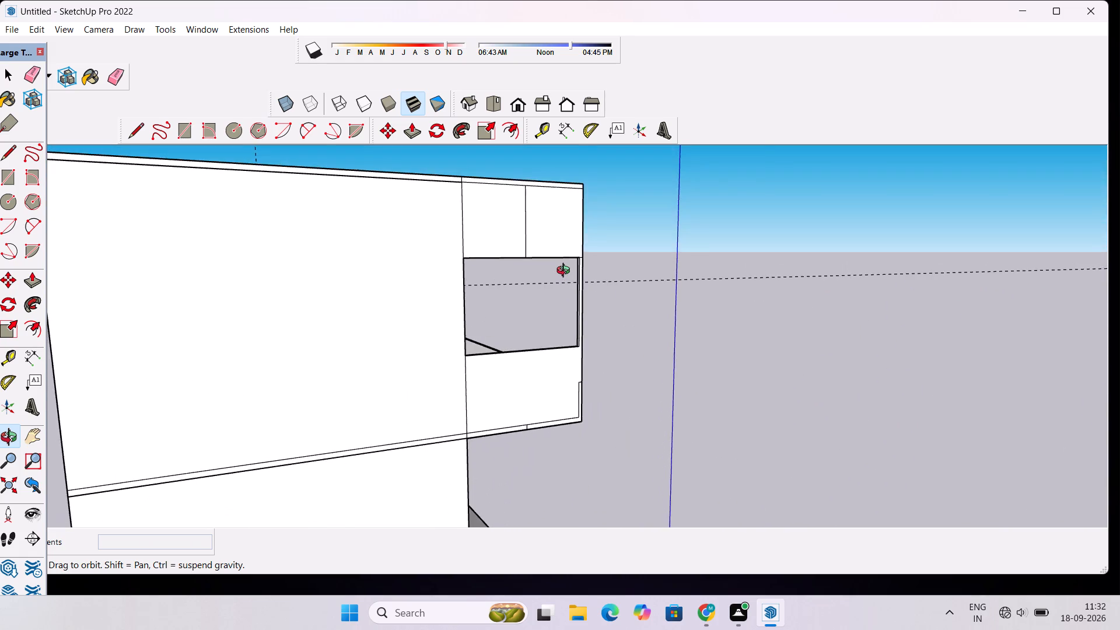
scroll(566, 272, up, 5)
drag(549, 293, 591, 282)
scroll(593, 274, down, 4)
drag(596, 360, 601, 356)
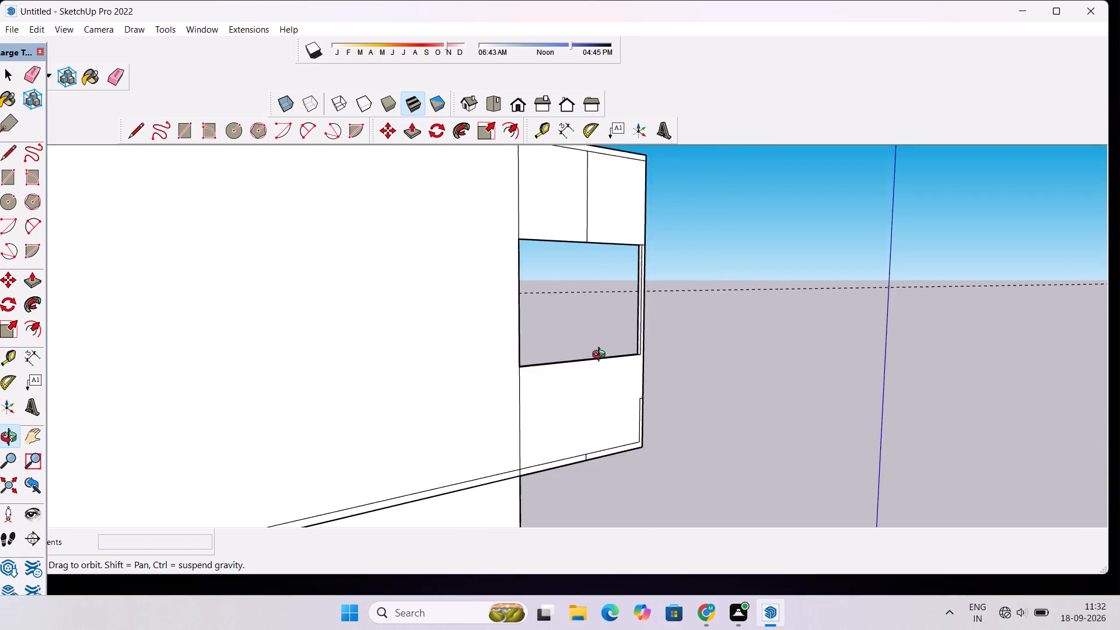
drag(601, 356, 609, 317)
shift+drag(607, 268, 544, 362)
scroll(555, 323, up, 3)
drag(613, 373, 606, 378)
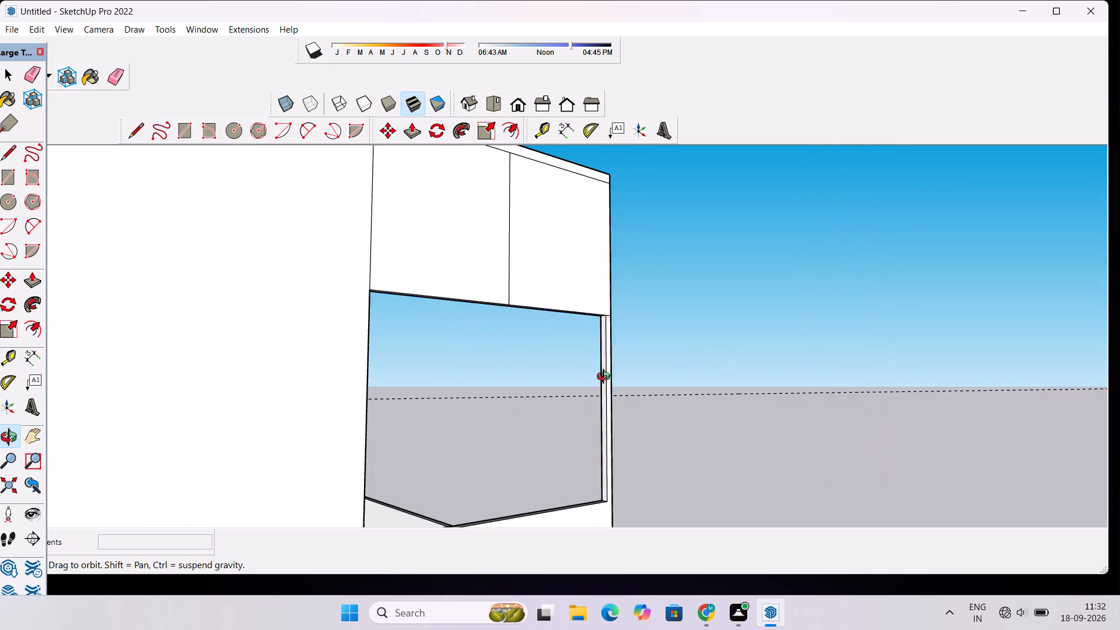
drag(606, 378, 591, 384)
Push/Pull the corner post's opening-side face about 4' 4 13/16" into the gap, narrowing the side wall opening.
key(p)
scroll(586, 377, down, 3)
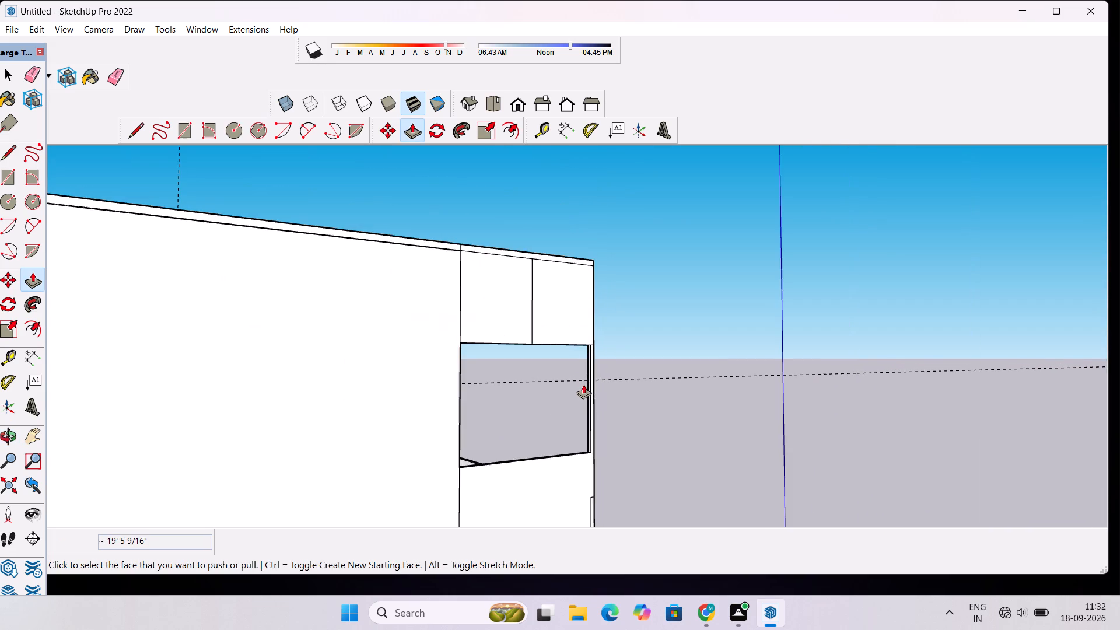
scroll(583, 384, up, 4)
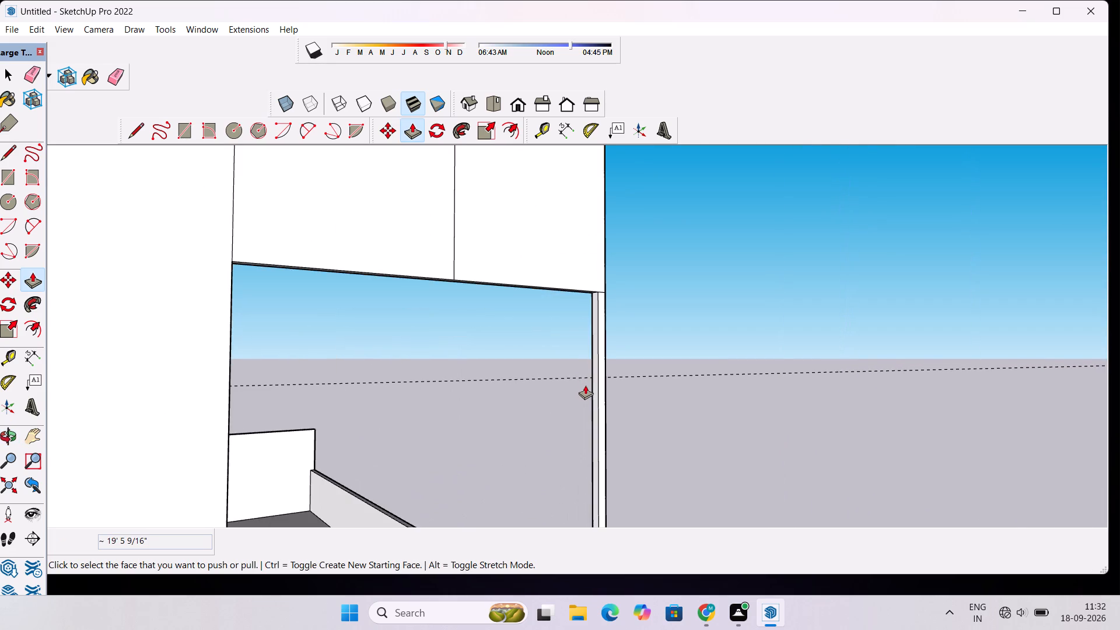
scroll(585, 383, up, 1)
click(598, 361)
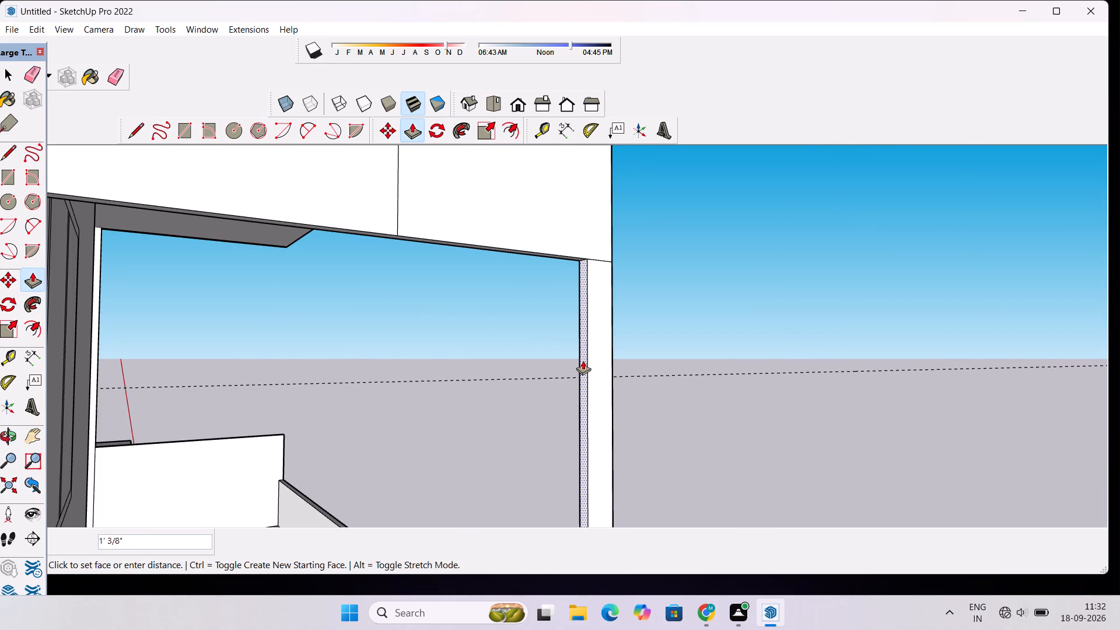
scroll(583, 360, down, 8)
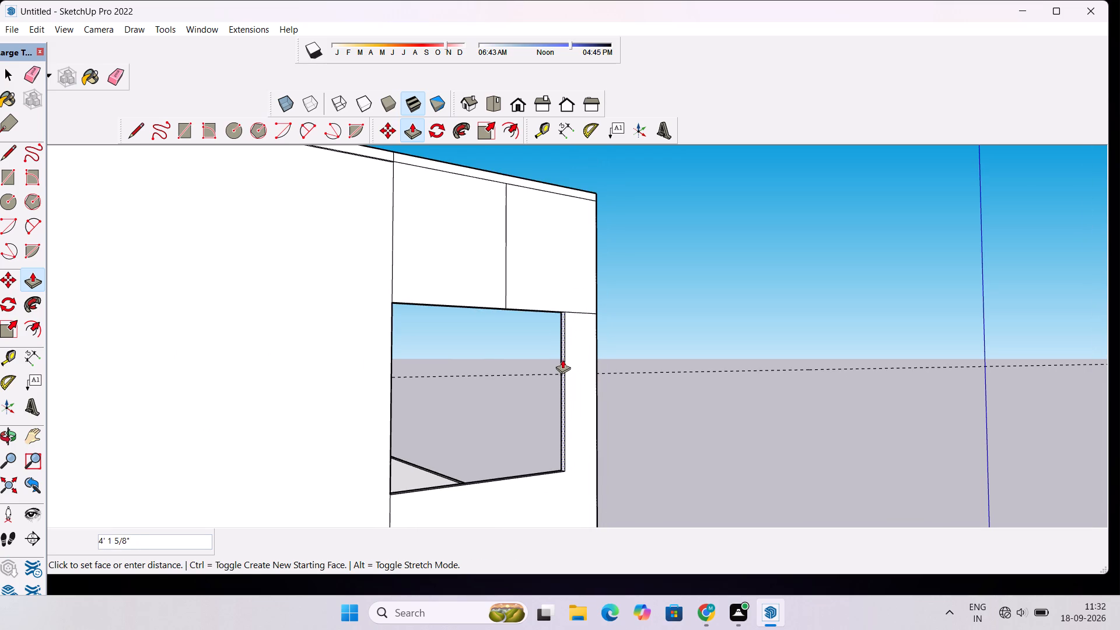
click(562, 359)
Push/Pull the side wall opening's rear face about 5' 7" towards the corner post, narrowing the opening from the house side.
key(o)
drag(569, 366, 436, 400)
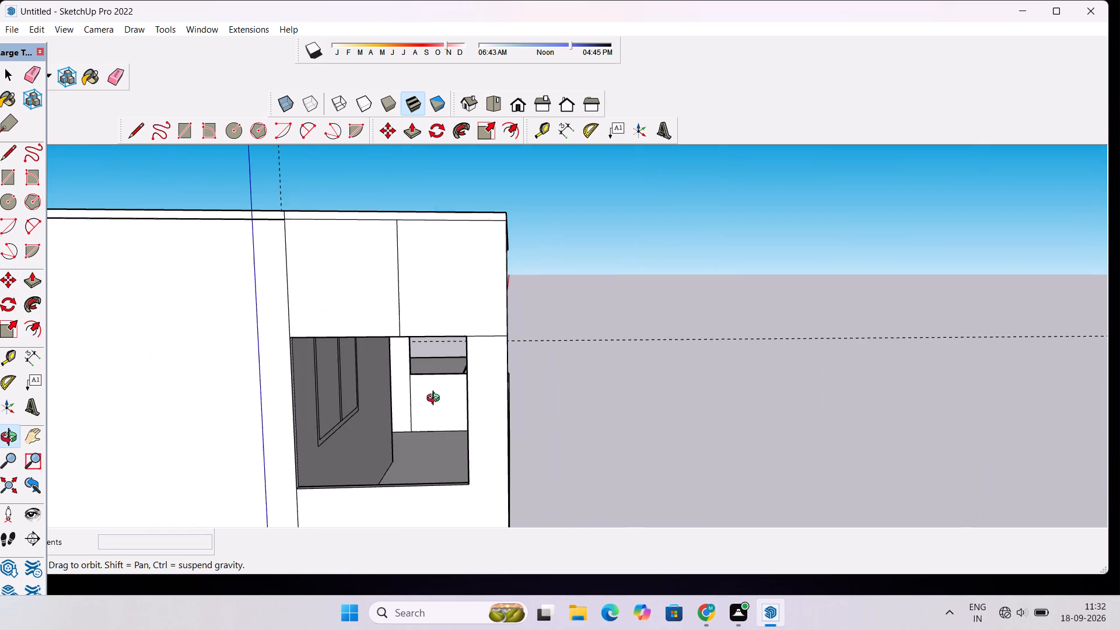
scroll(436, 400, down, 5)
drag(511, 401, 274, 417)
scroll(458, 357, up, 4)
drag(467, 362, 279, 374)
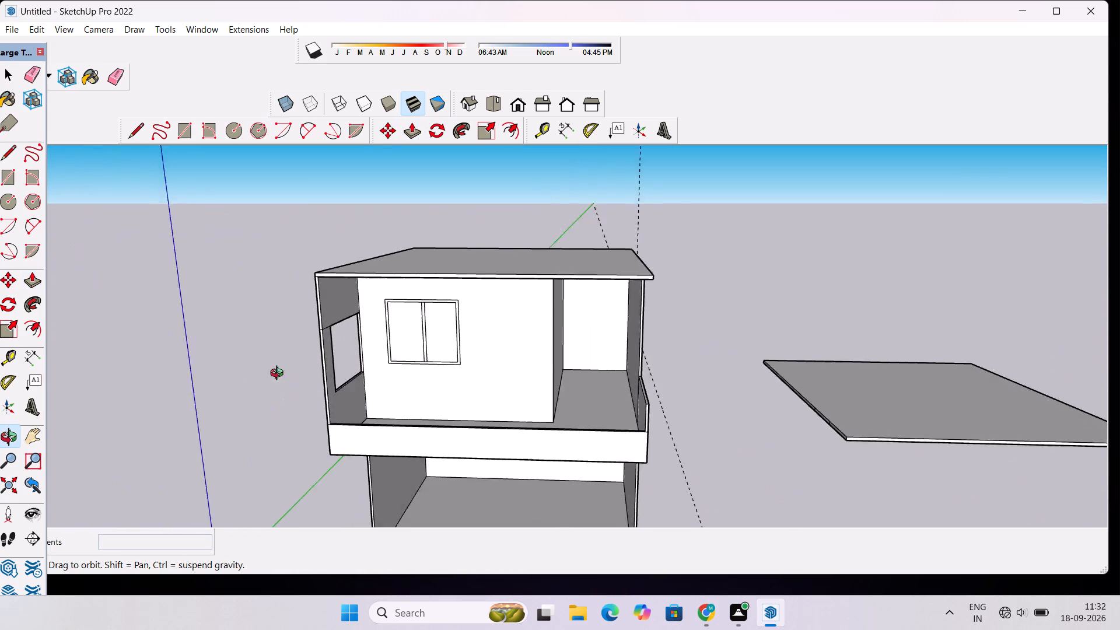
drag(279, 374, 255, 374)
scroll(372, 323, up, 13)
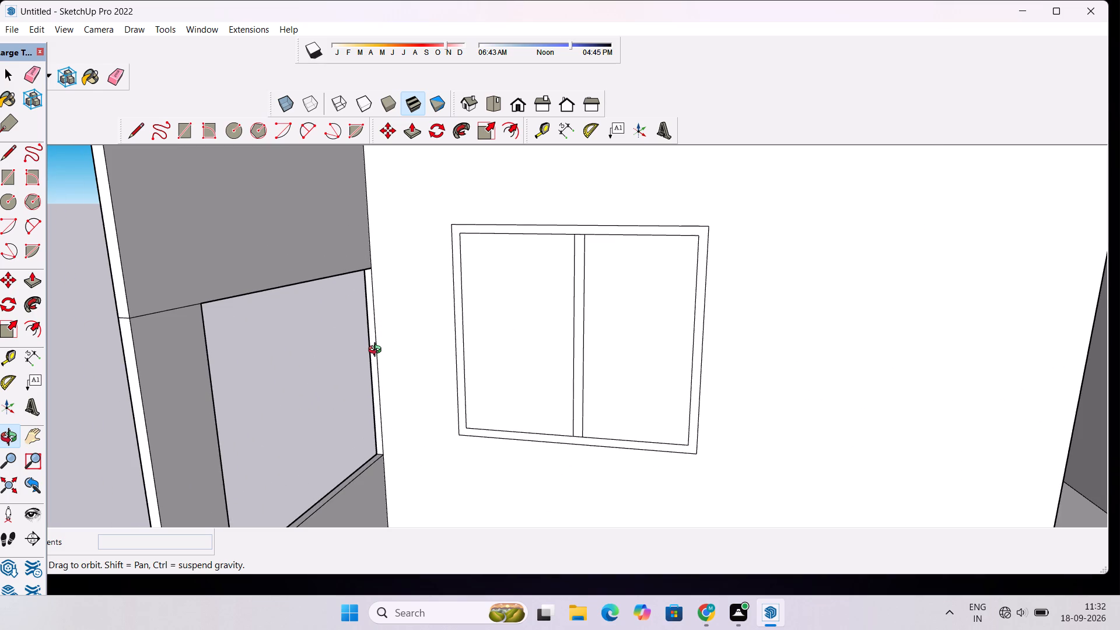
key(o)
key(p)
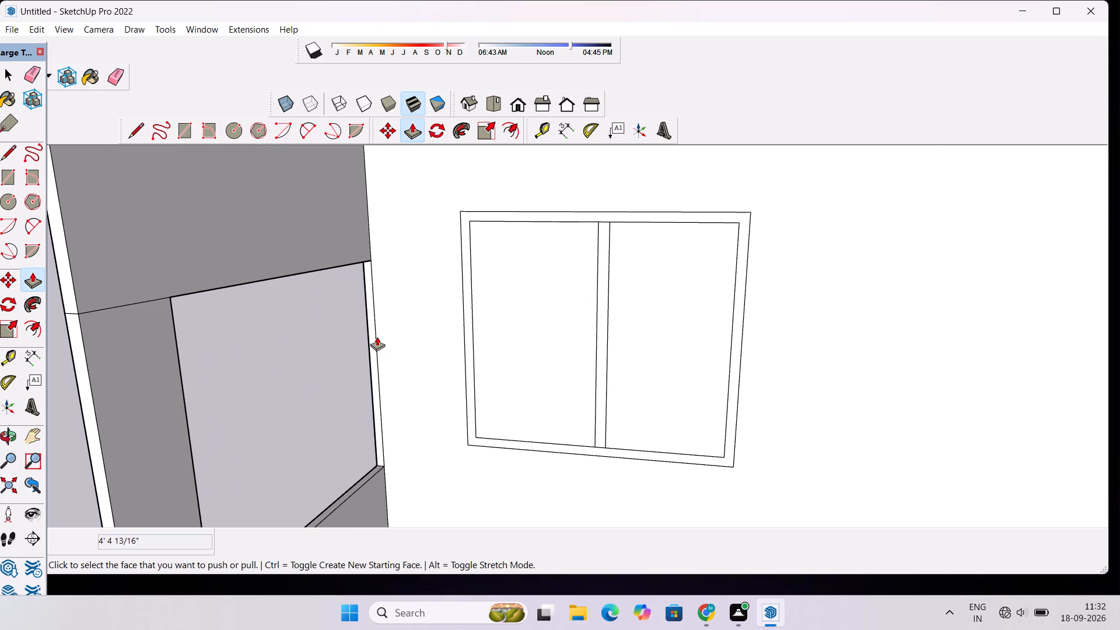
click(370, 343)
scroll(338, 360, down, 3)
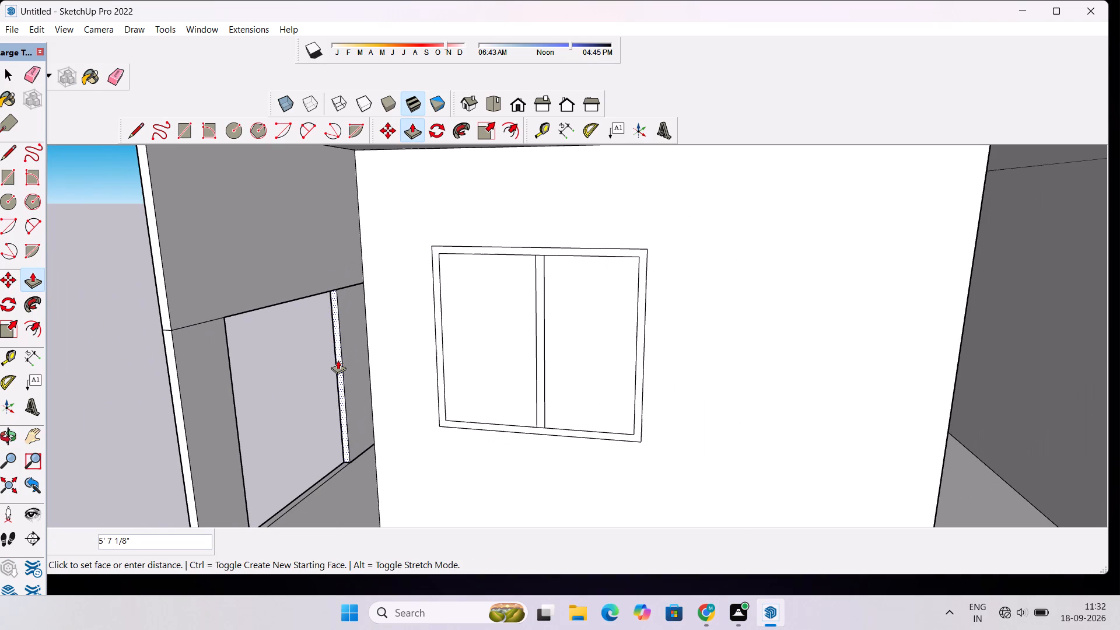
click(332, 363)
Examine the narrowed side wall opening and the balcony from the side, front and above.
key(space)
key(o)
scroll(276, 311, down, 8)
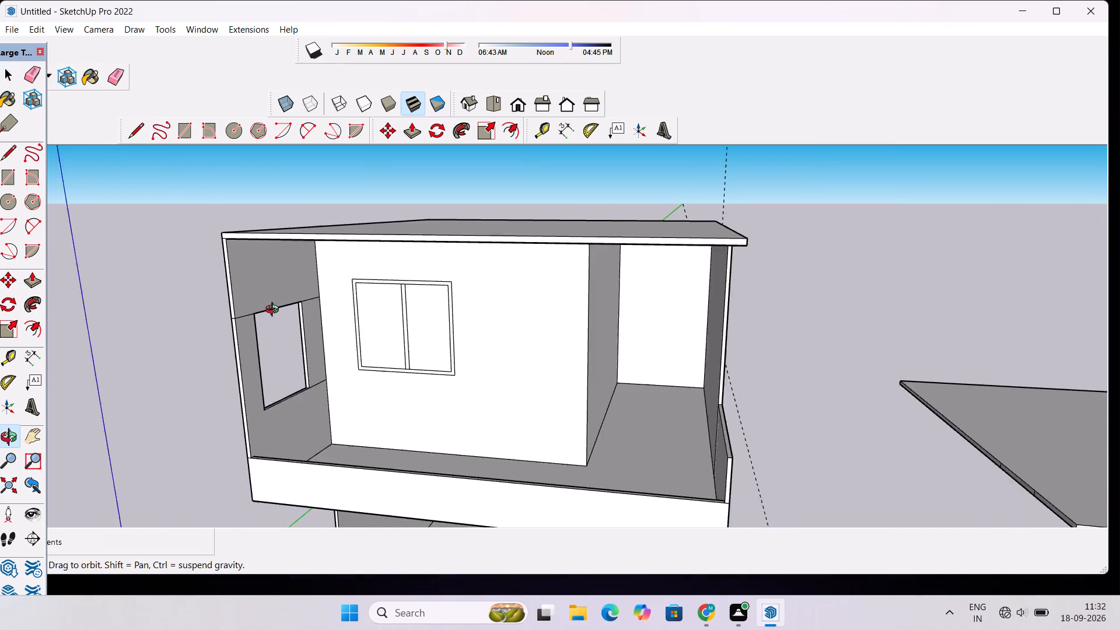
scroll(275, 311, down, 3)
drag(234, 359, 376, 328)
drag(222, 390, 442, 372)
drag(524, 379, 396, 387)
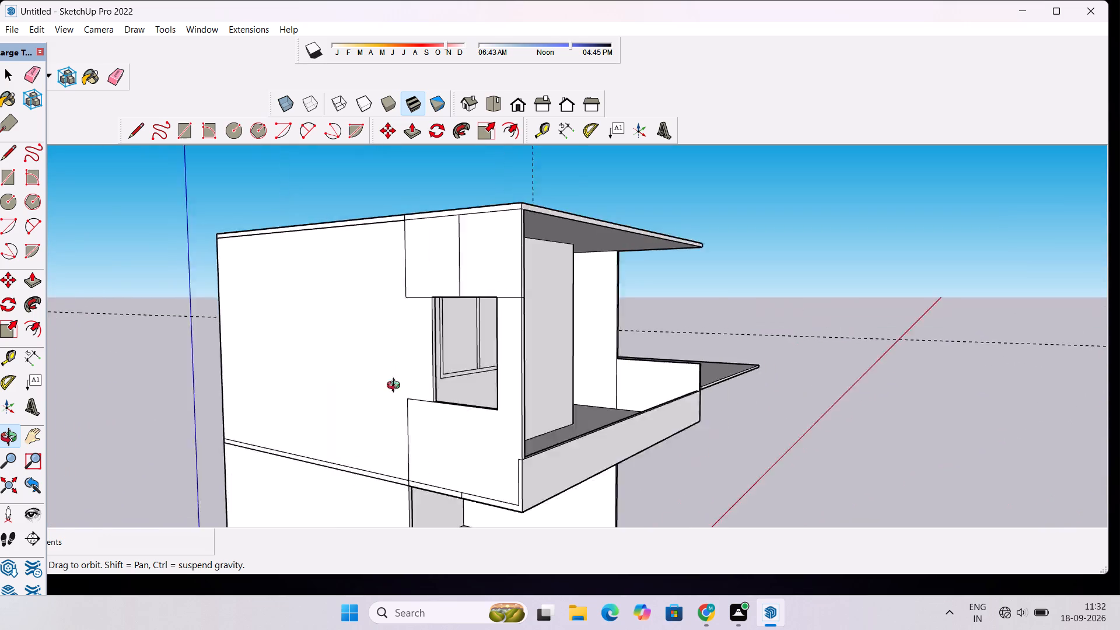
drag(396, 387, 369, 397)
scroll(365, 383, down, 6)
drag(552, 393, 384, 402)
scroll(370, 388, up, 4)
drag(449, 382, 416, 382)
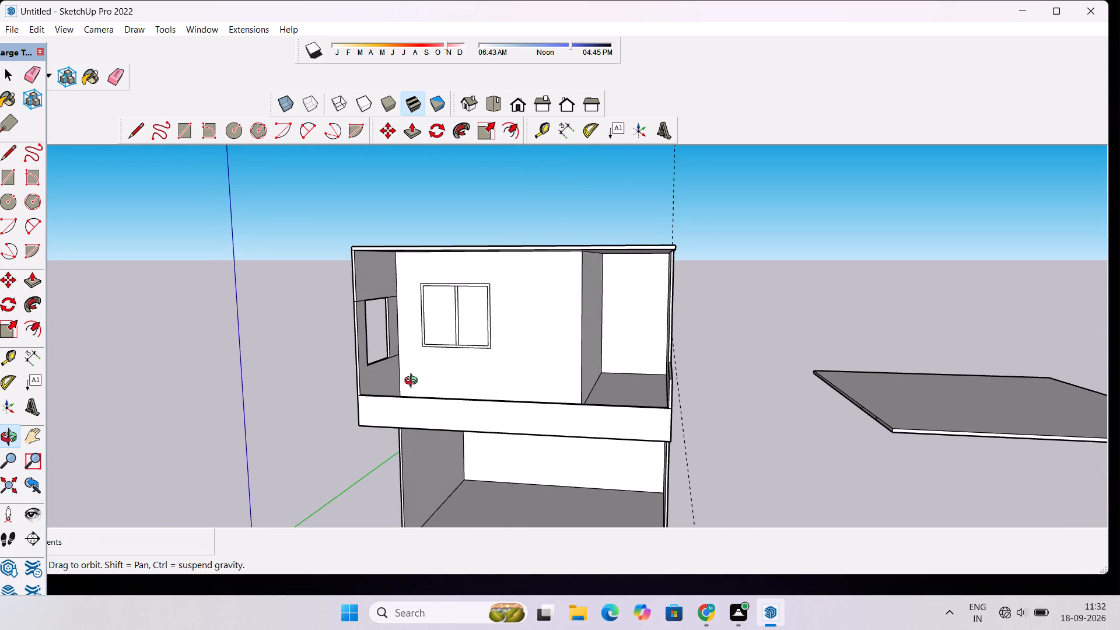
scroll(381, 360, up, 6)
drag(413, 374, 298, 374)
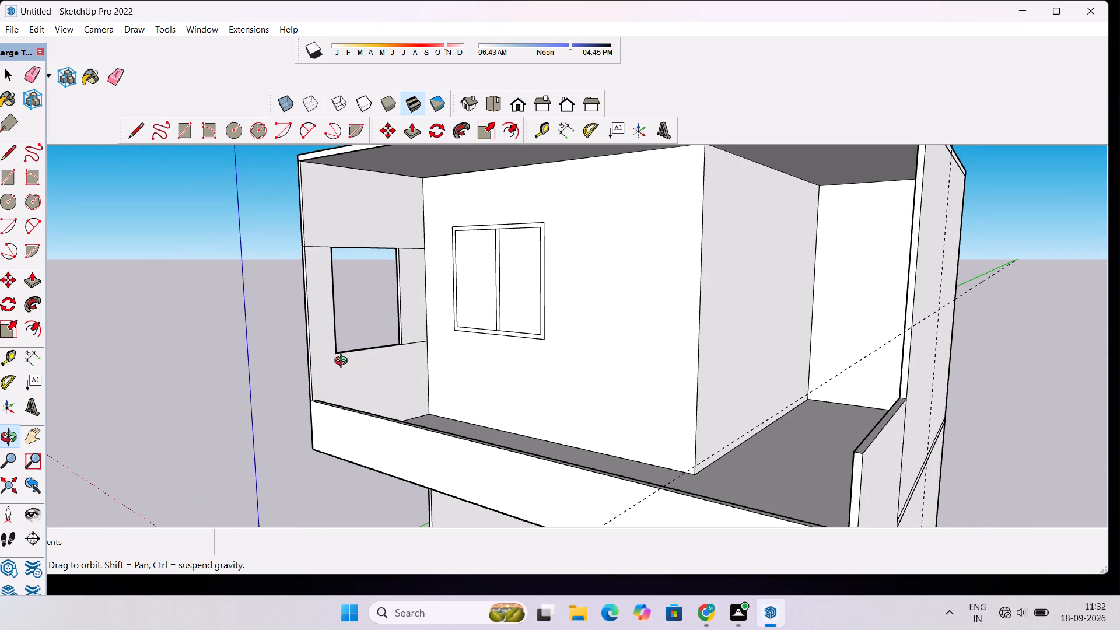
drag(358, 384, 365, 414)
scroll(365, 414, down, 3)
drag(369, 418, 365, 421)
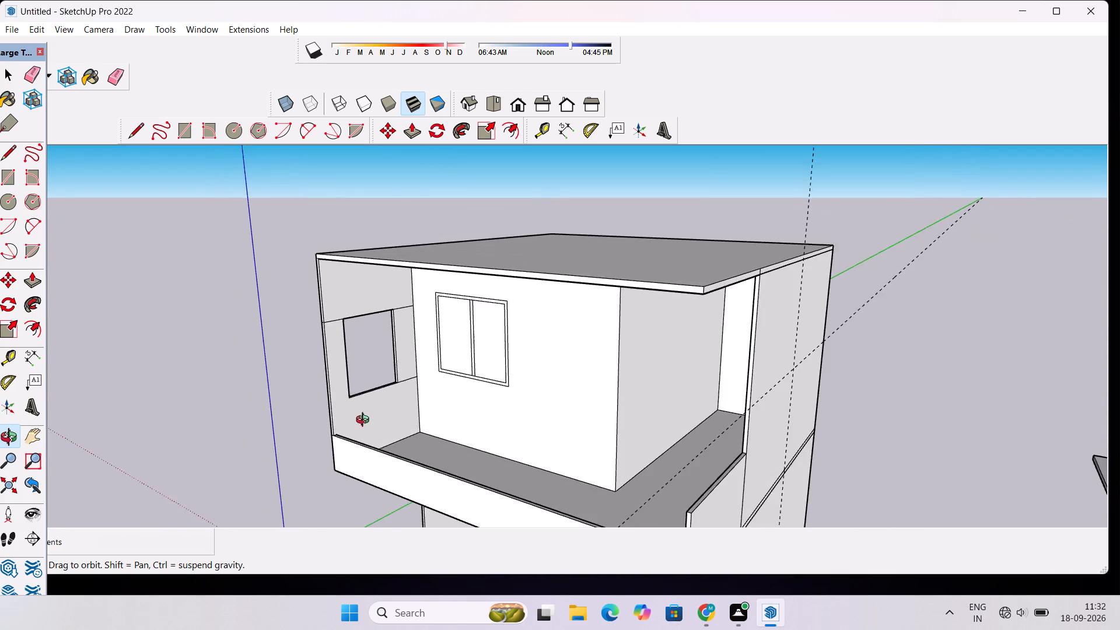
drag(365, 421, 334, 430)
Place a vertical guide about 10" in from the side wall's front edge, at the front parapet's inner top corner.
scroll(334, 411, up, 12)
scroll(367, 406, down, 5)
drag(402, 421, 380, 425)
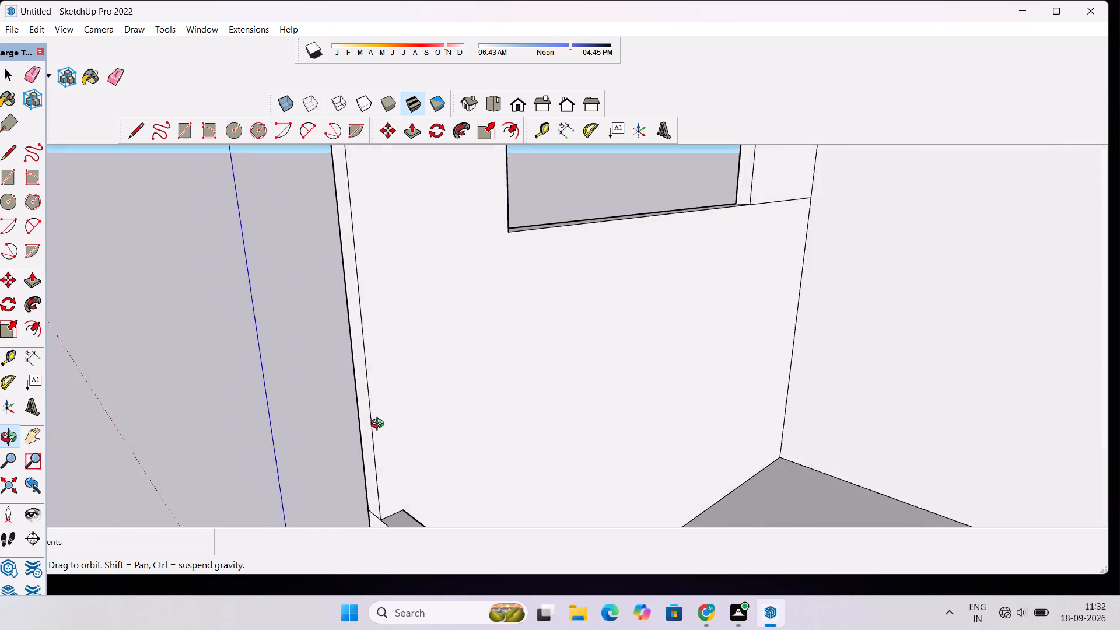
drag(380, 425, 369, 419)
scroll(363, 410, down, 5)
key(l)
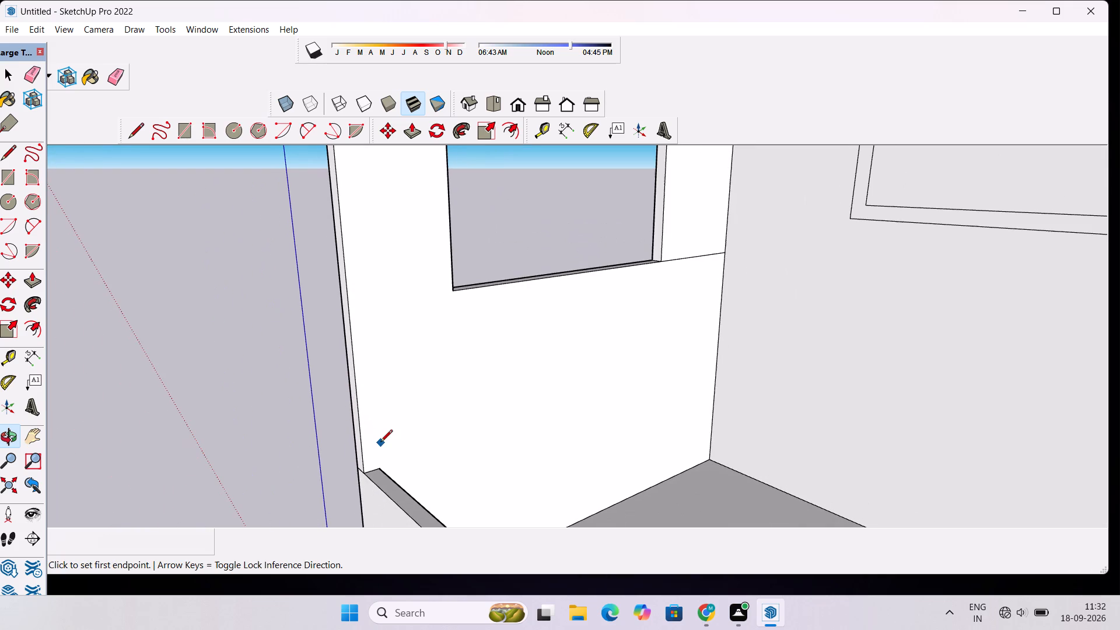
key(t)
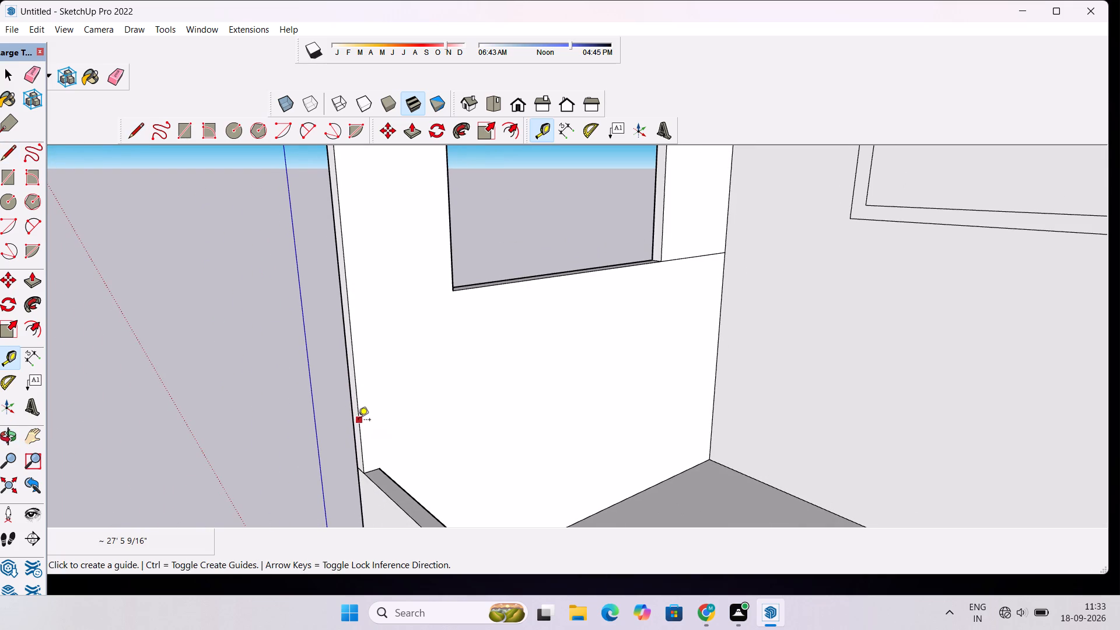
click(359, 419)
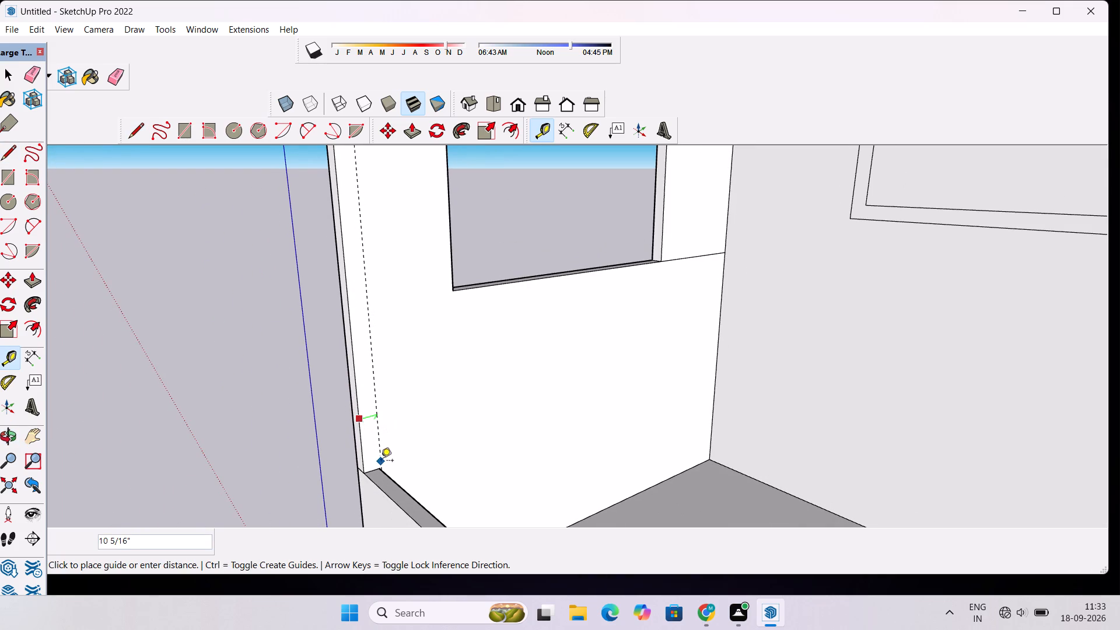
click(381, 464)
scroll(381, 464, down, 4)
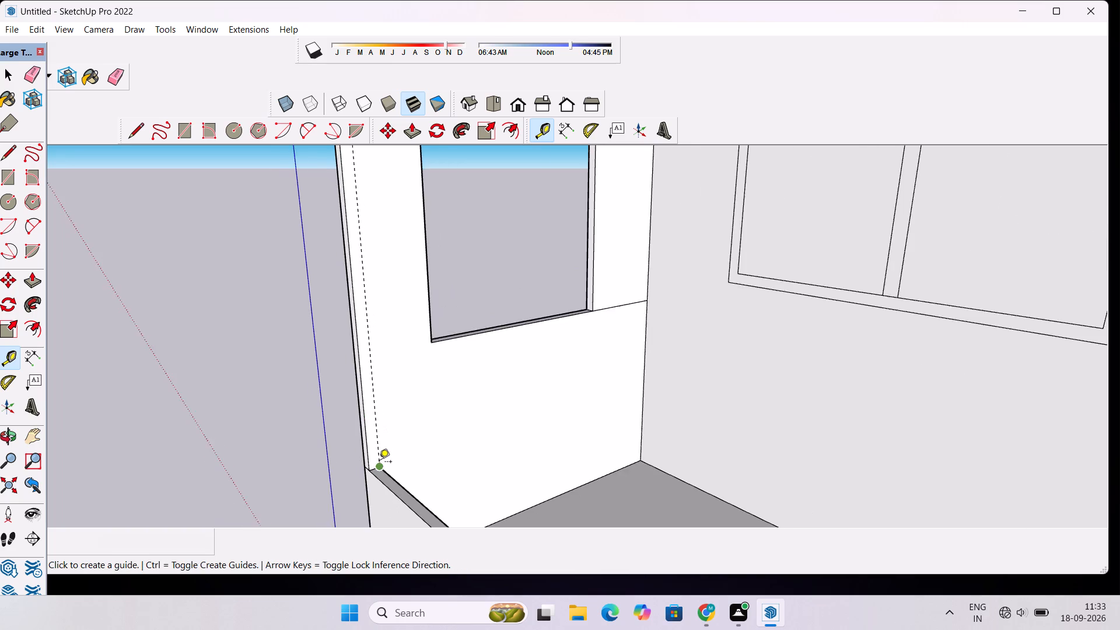
scroll(379, 463, down, 10)
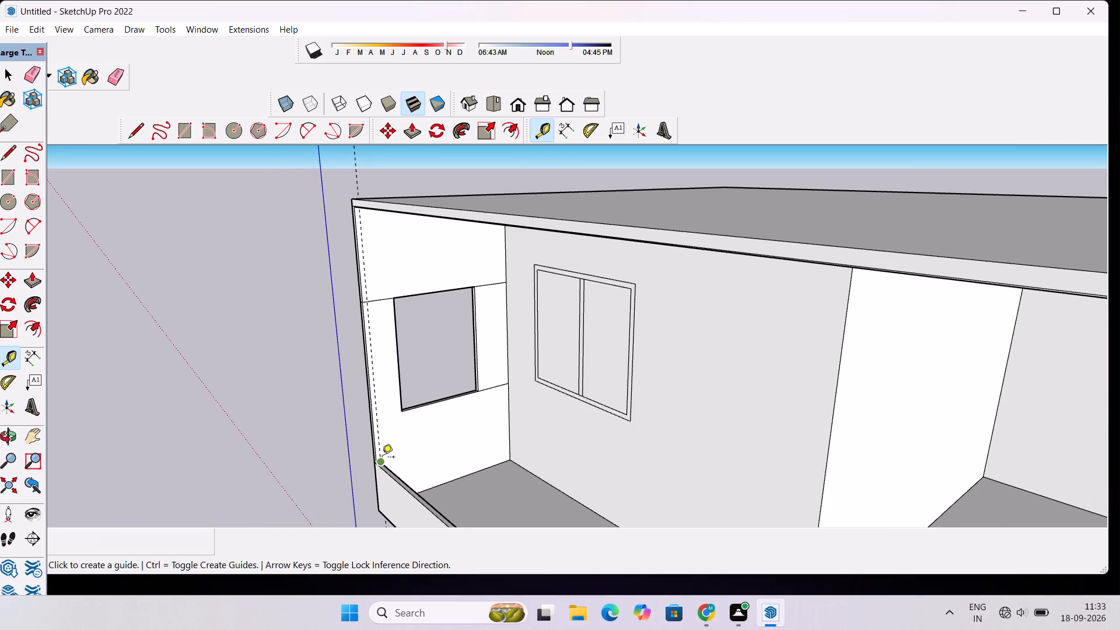
Draw a vertical line about 41' 10 15/16" long along the side wall guide, from the front parapet's inner top corner to the roof underside.
scroll(382, 458, up, 2)
key(l)
scroll(391, 461, up, 5)
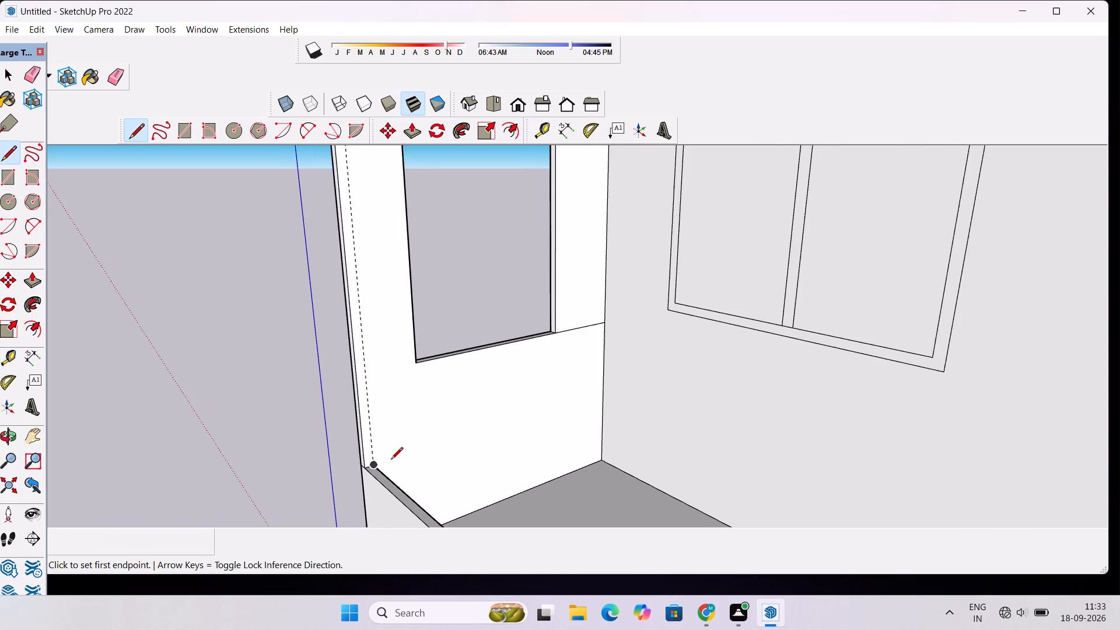
scroll(379, 463, up, 5)
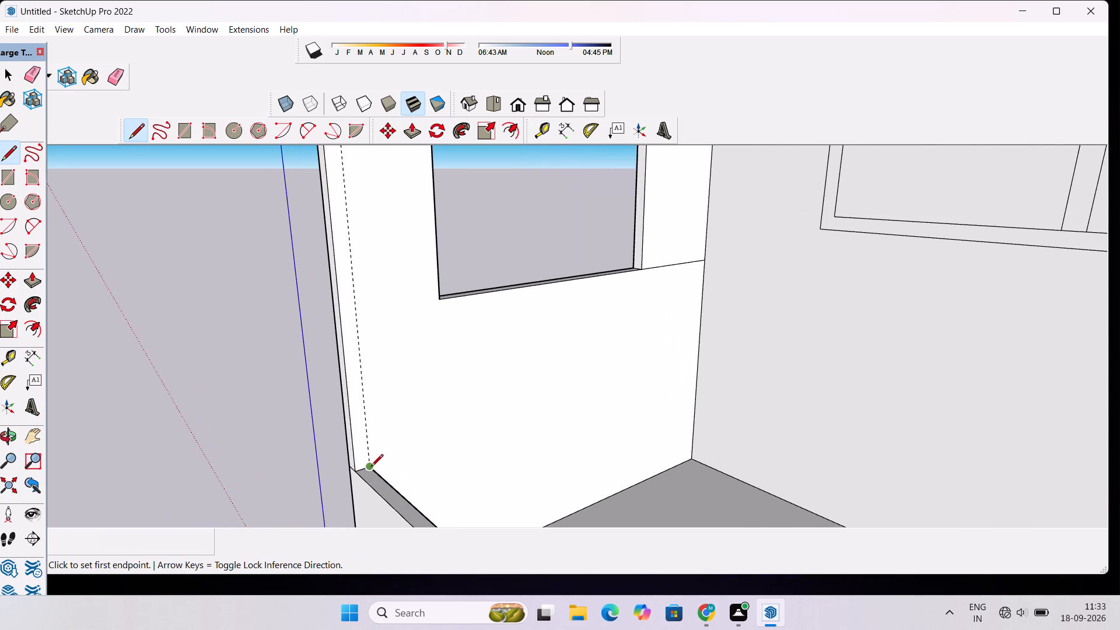
click(371, 467)
scroll(381, 419, down, 18)
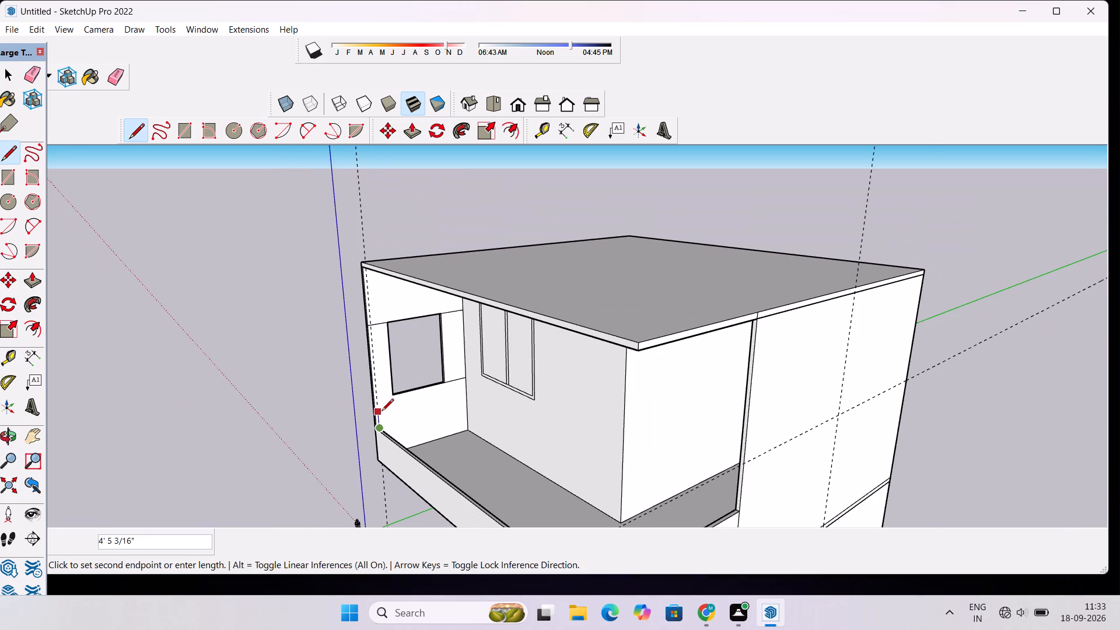
scroll(423, 419, down, 4)
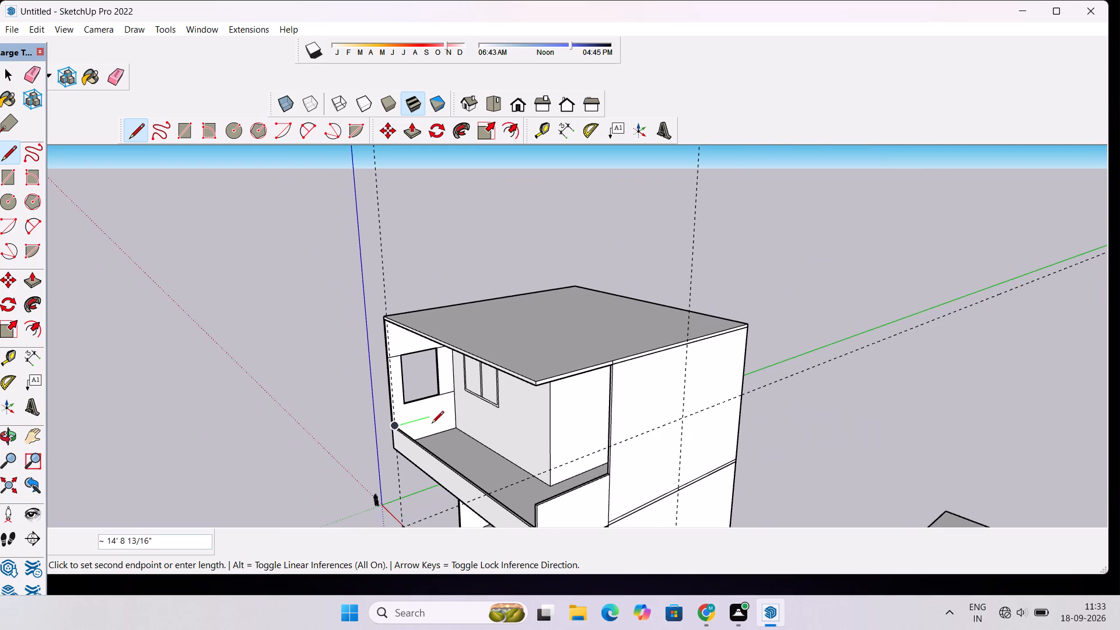
scroll(432, 424, up, 3)
scroll(365, 267, up, 3)
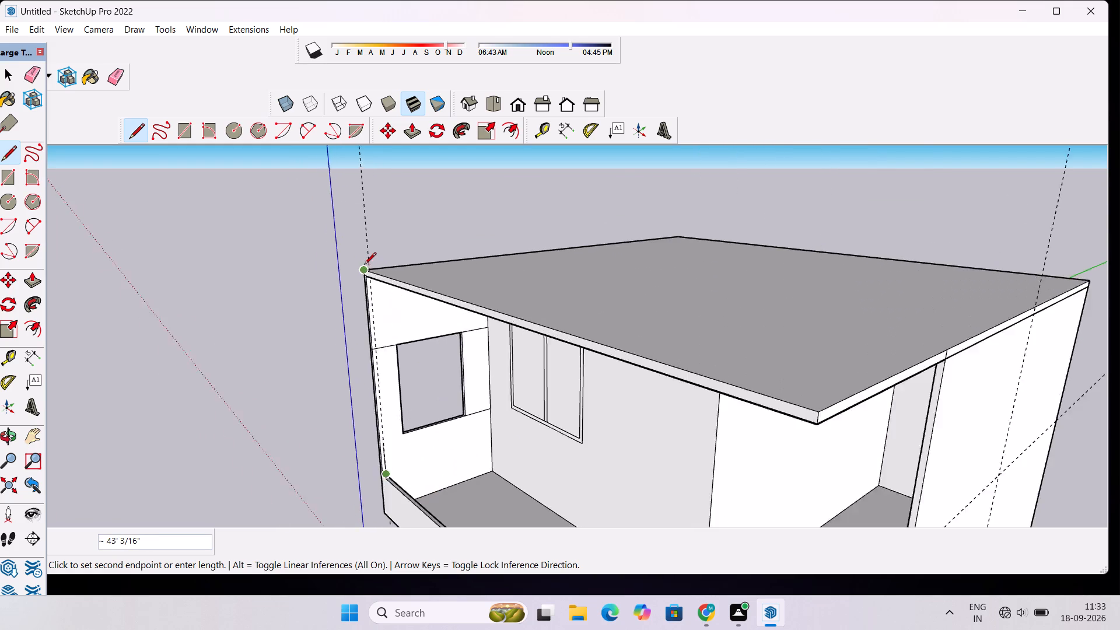
scroll(364, 265, up, 11)
key(o)
drag(405, 384, 394, 286)
shift+drag(394, 286, 394, 331)
key(l)
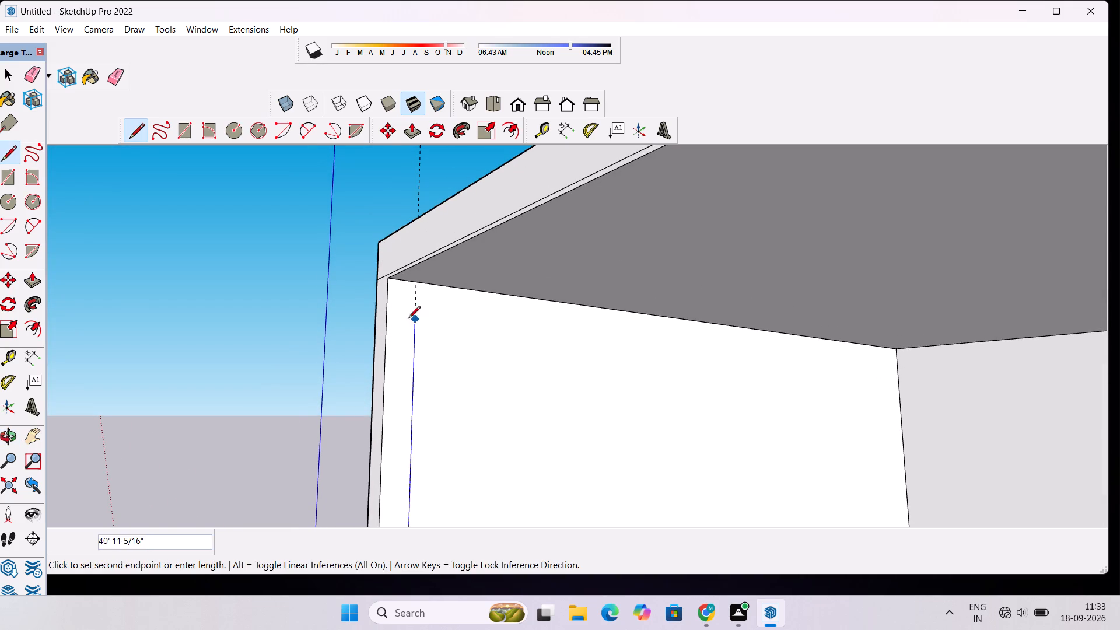
scroll(414, 286, up, 4)
click(414, 282)
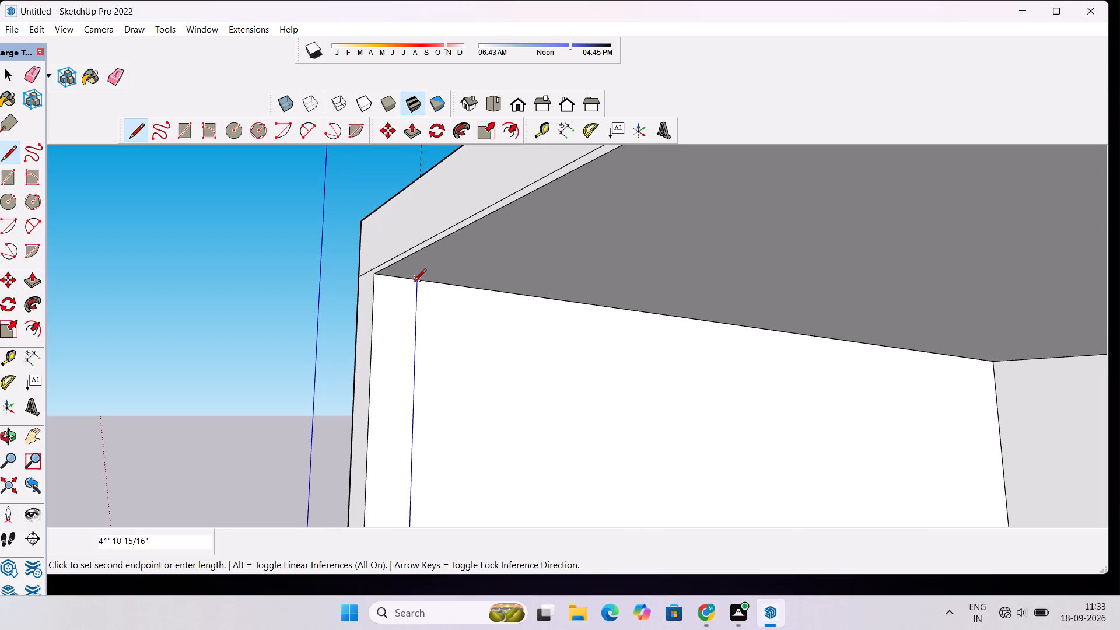
key(space)
Examine the side wall's front corner, the roof slab and the balcony's opposite open side from several angles.
scroll(414, 282, down, 13)
key(p)
drag(362, 285, 377, 308)
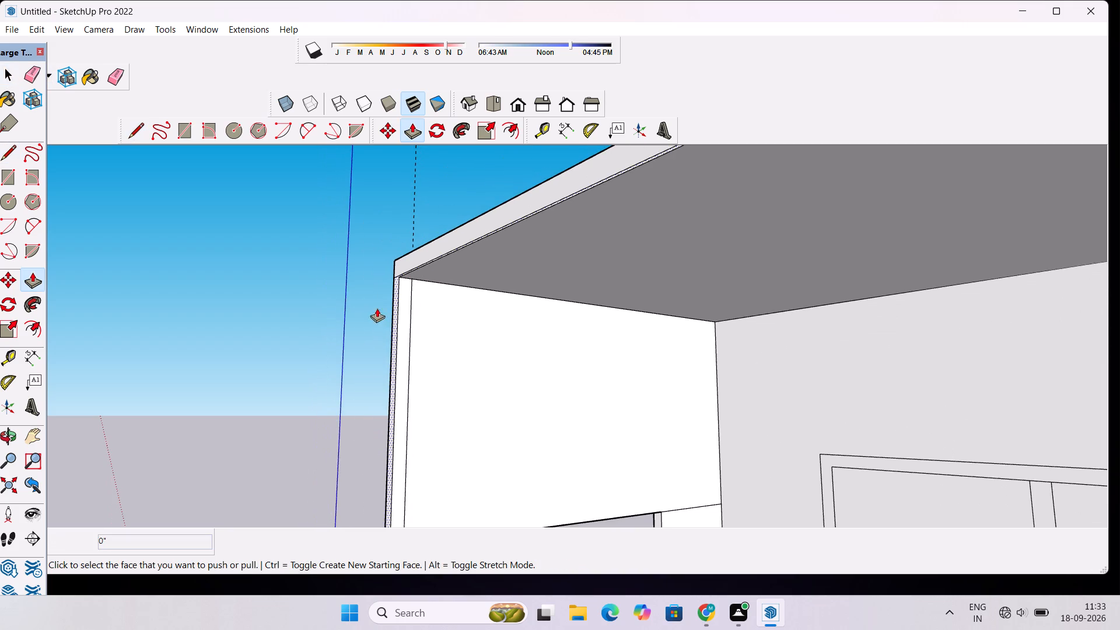
drag(377, 308, 393, 329)
key(o)
drag(338, 291, 367, 328)
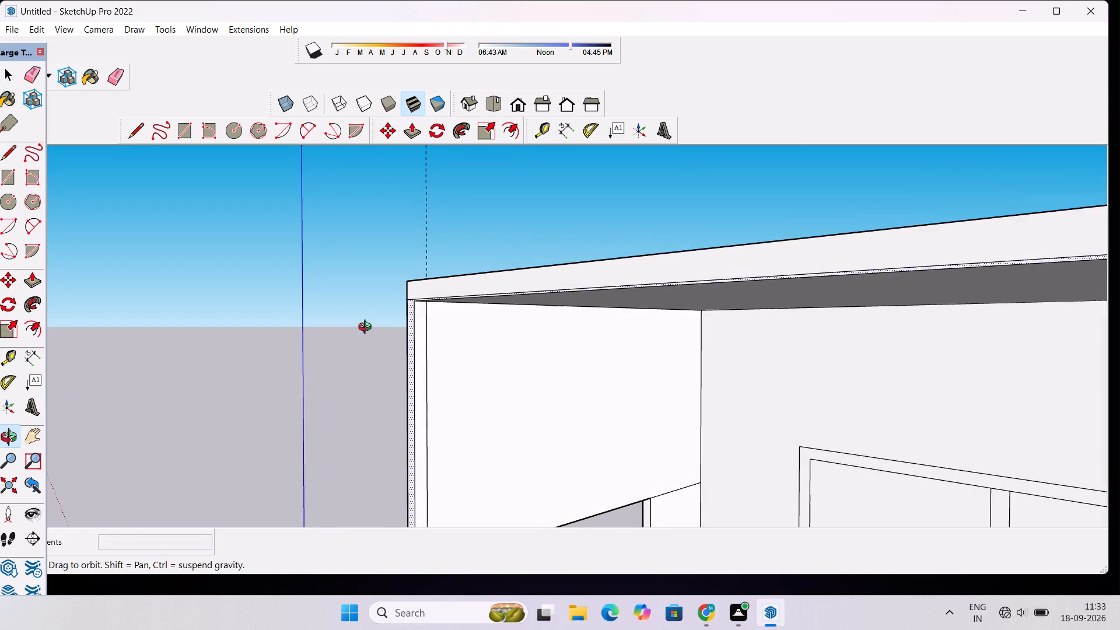
scroll(367, 328, down, 9)
drag(321, 311, 520, 388)
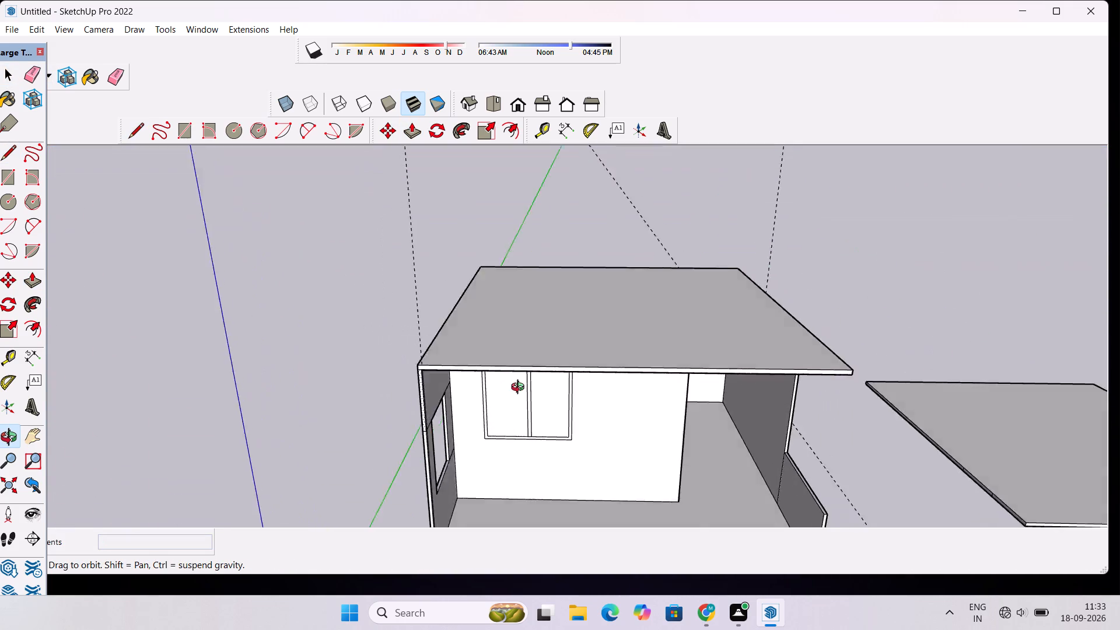
drag(520, 388, 610, 355)
shift+drag(633, 363, 524, 367)
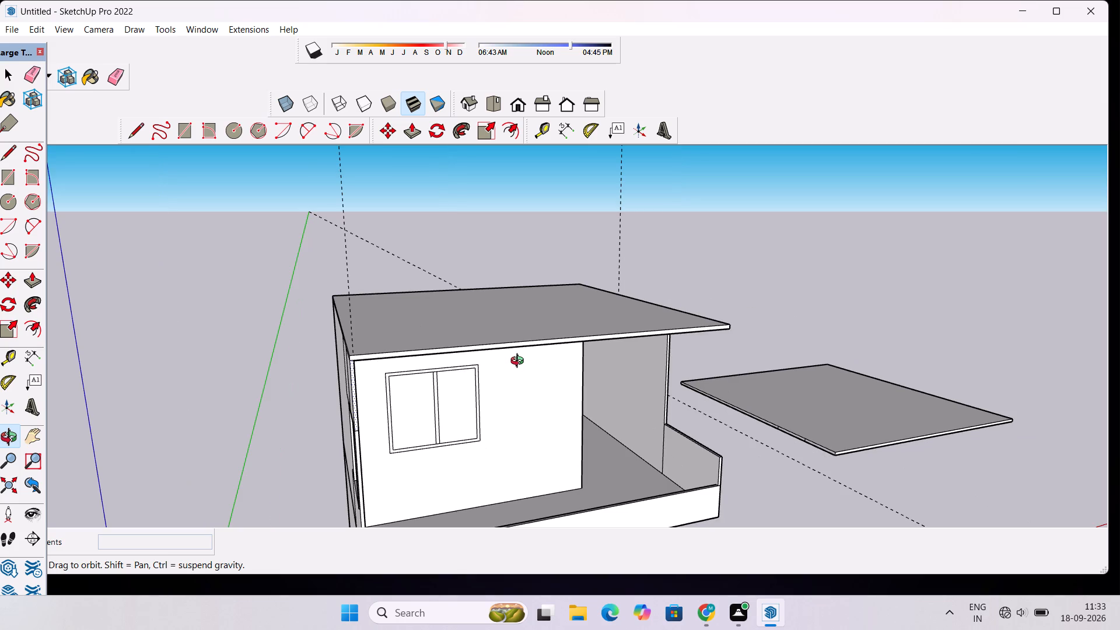
scroll(520, 358, down, 3)
scroll(520, 358, up, 5)
drag(533, 356, 500, 355)
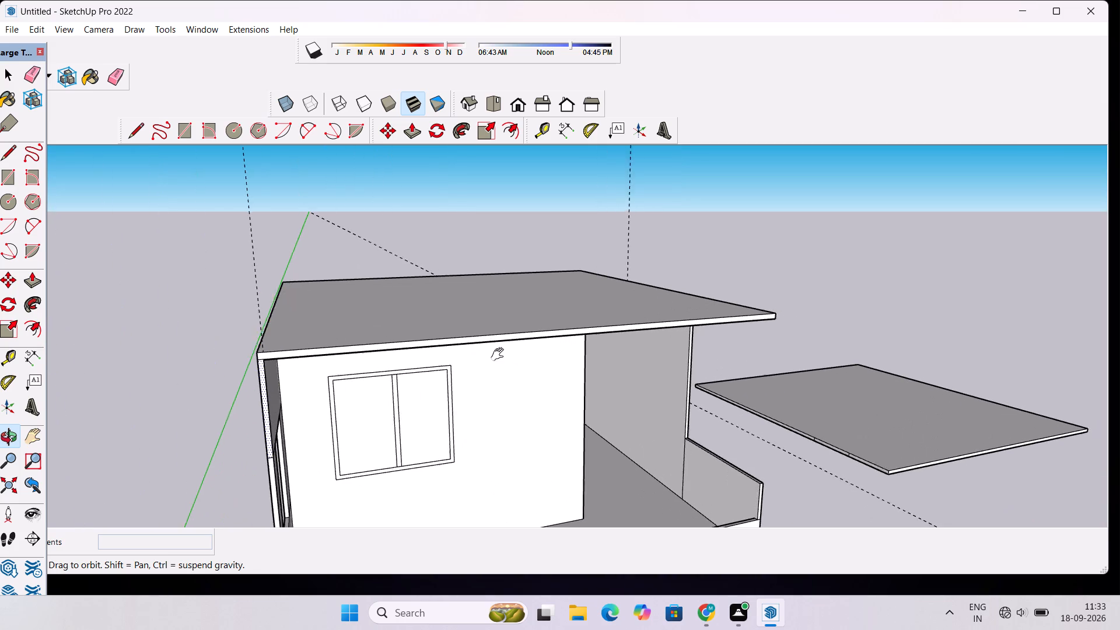
drag(500, 355, 499, 355)
scroll(499, 355, down, 4)
drag(568, 383, 253, 374)
drag(487, 432, 440, 439)
scroll(452, 430, up, 5)
scroll(527, 422, down, 4)
drag(561, 408, 548, 407)
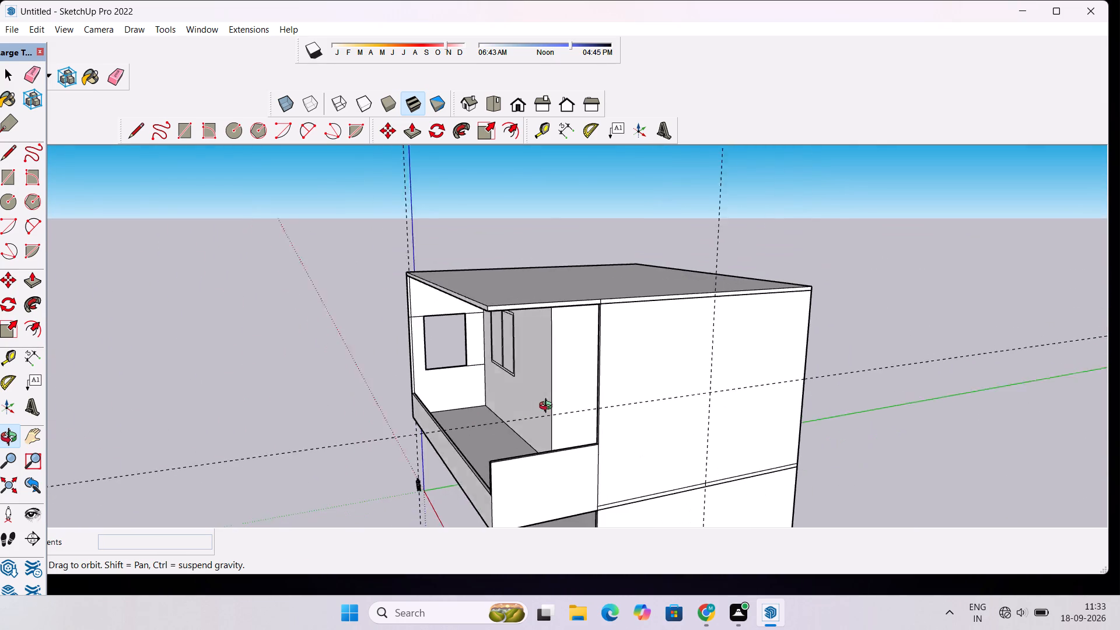
drag(548, 407, 499, 394)
scroll(499, 394, up, 3)
drag(491, 394, 494, 409)
Push/Pull the strip under the roof on the balcony's opposite side down about 14' 5 3/8", level with the side wall opening's top.
drag(455, 277, 526, 260)
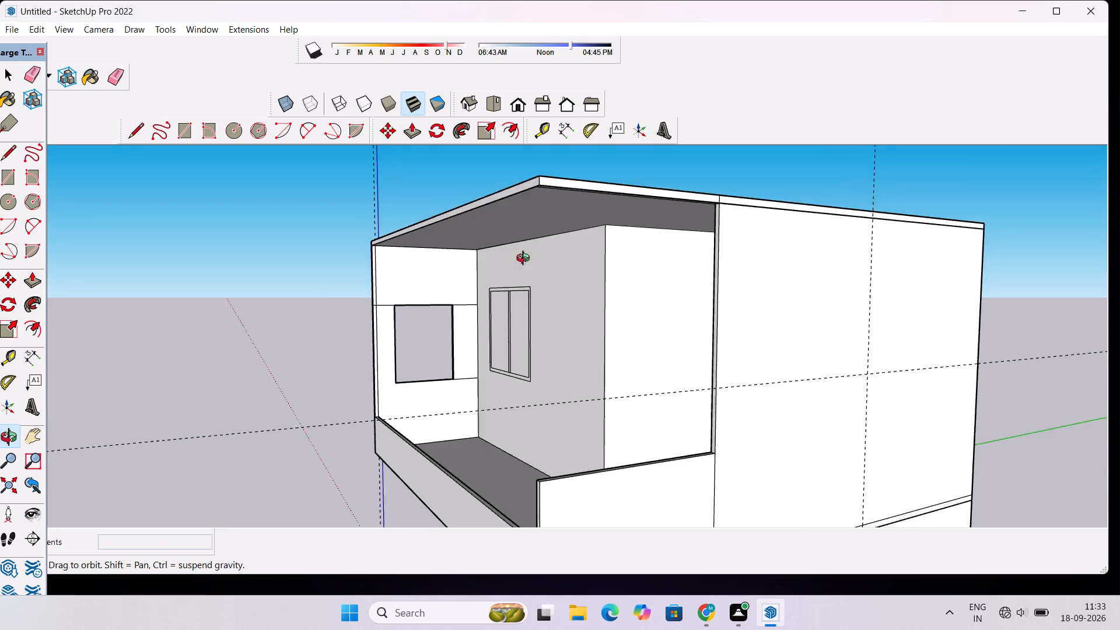
drag(526, 260, 652, 265)
shift+drag(757, 237, 642, 259)
scroll(678, 269, up, 3)
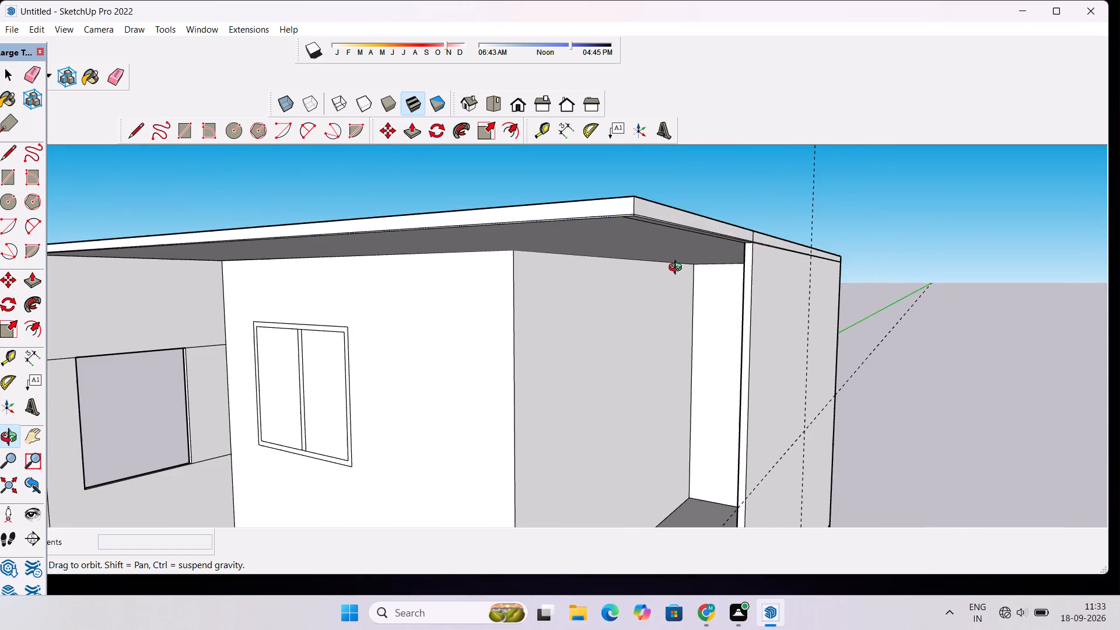
drag(663, 272, 670, 261)
key(p)
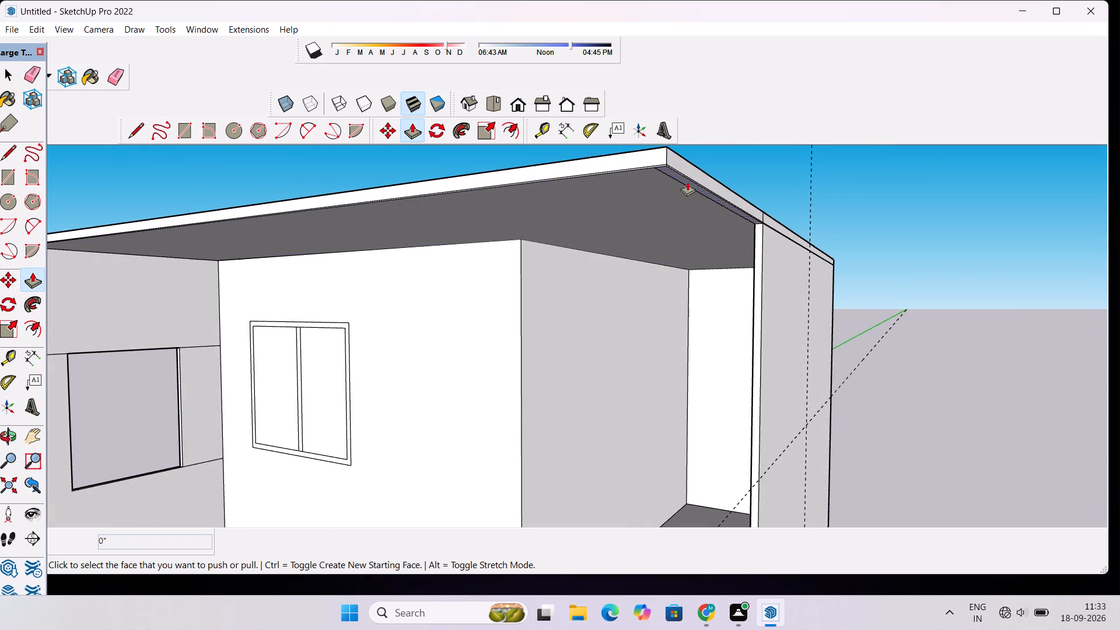
click(687, 181)
scroll(686, 194, down, 7)
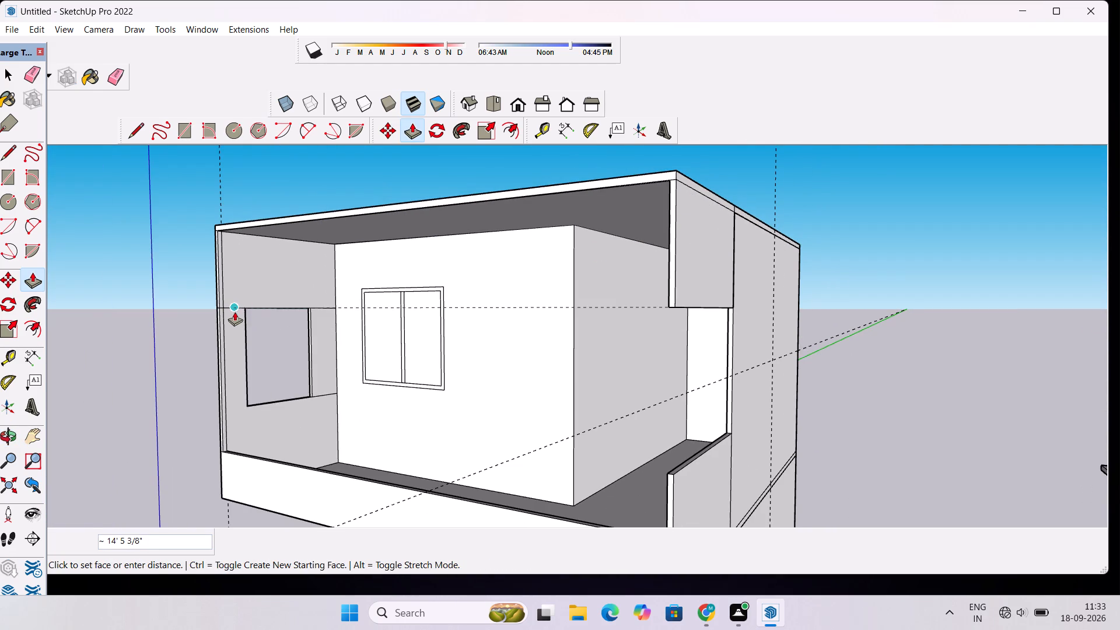
click(234, 311)
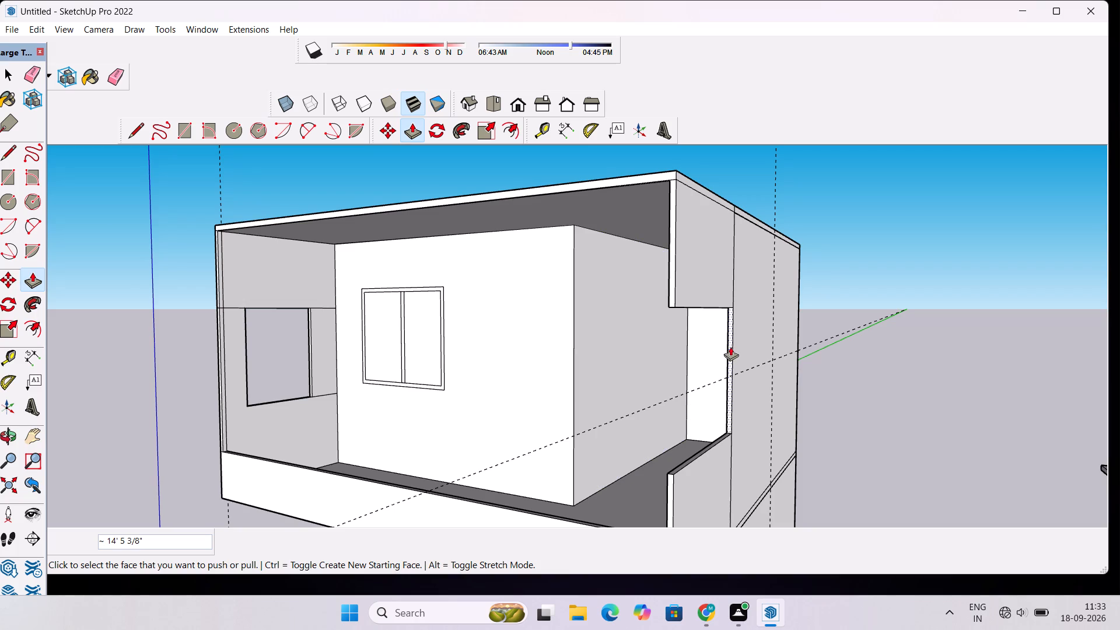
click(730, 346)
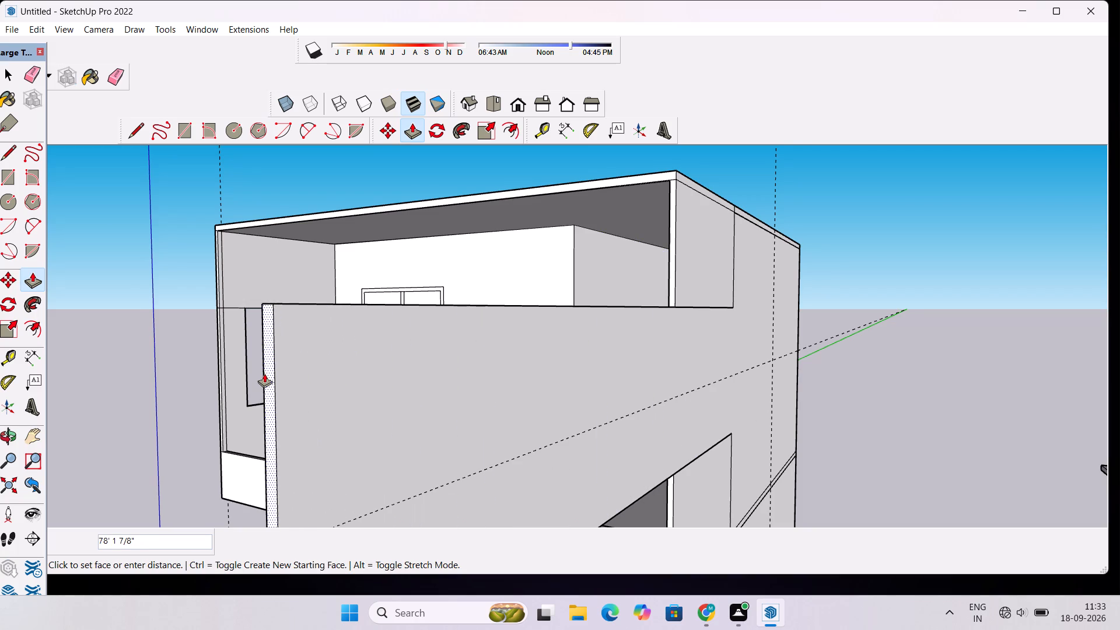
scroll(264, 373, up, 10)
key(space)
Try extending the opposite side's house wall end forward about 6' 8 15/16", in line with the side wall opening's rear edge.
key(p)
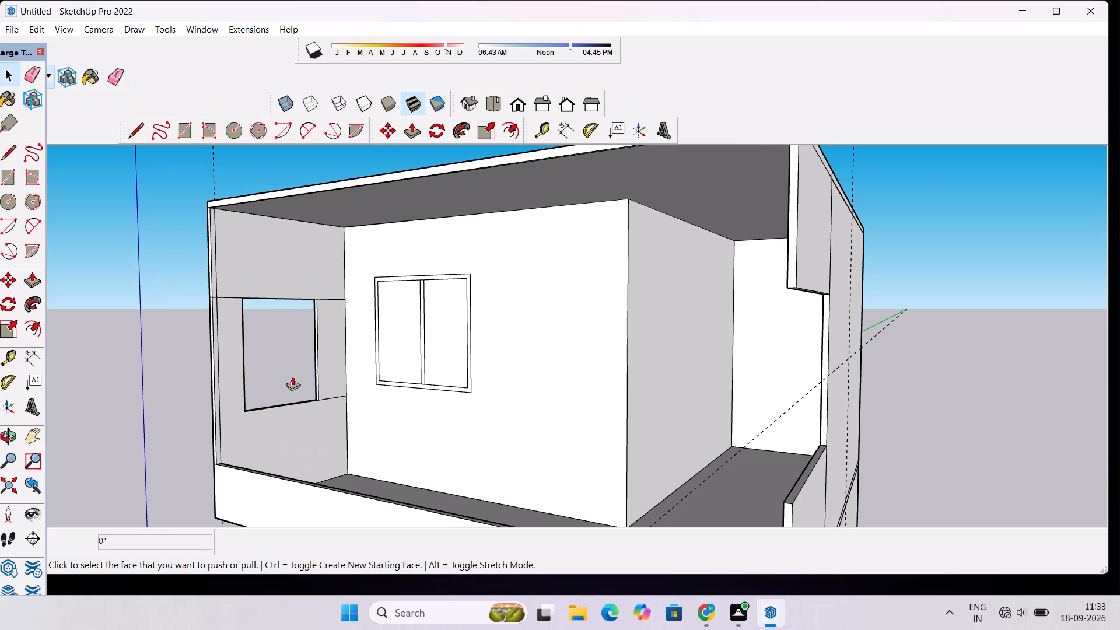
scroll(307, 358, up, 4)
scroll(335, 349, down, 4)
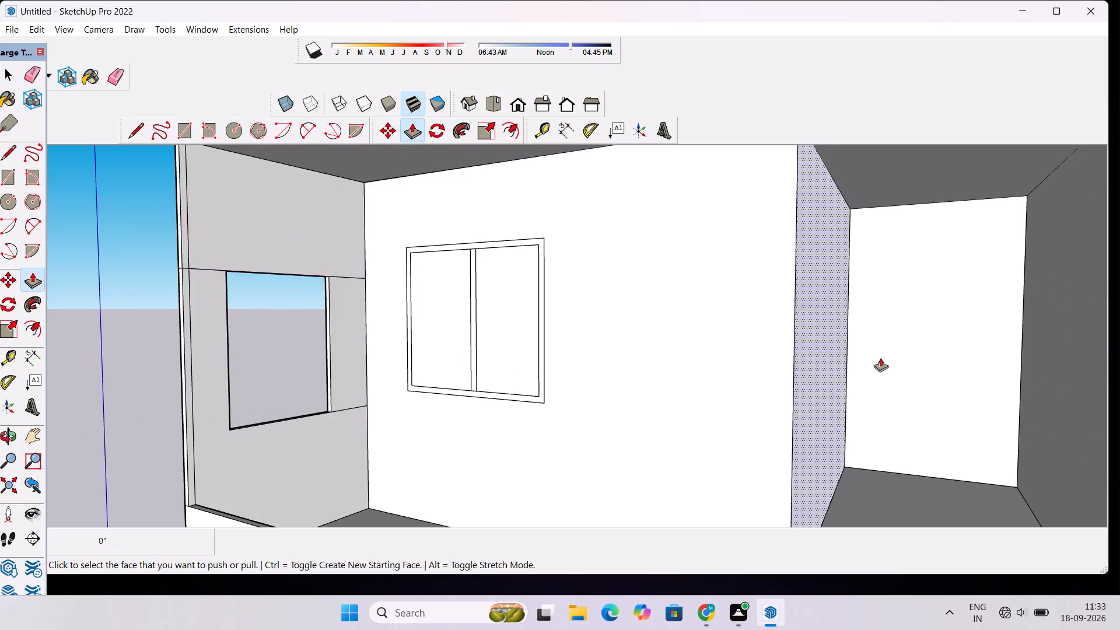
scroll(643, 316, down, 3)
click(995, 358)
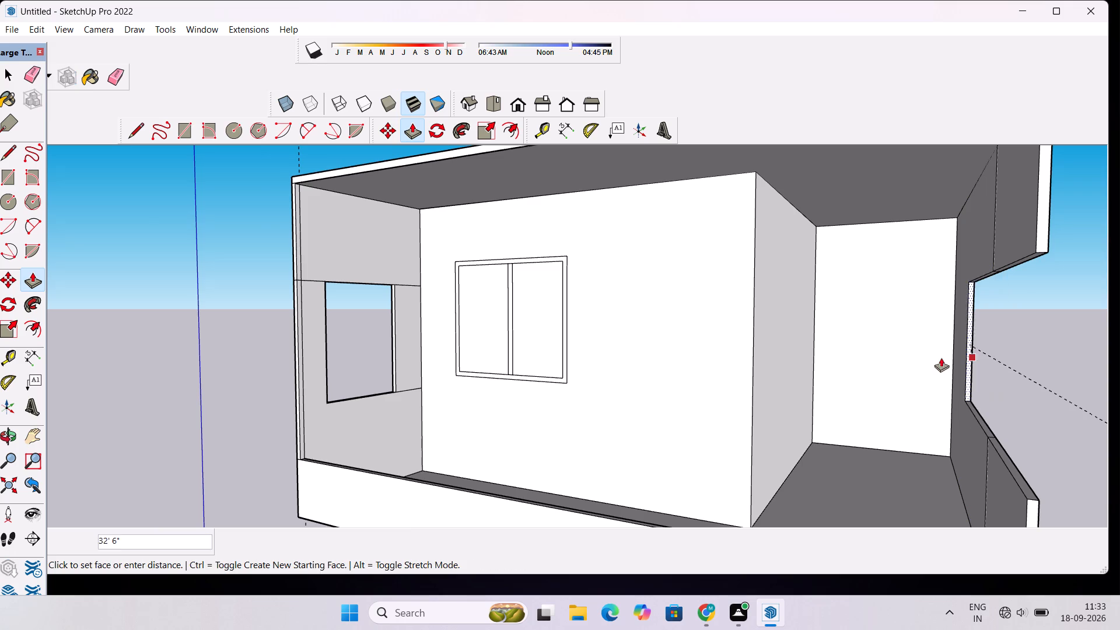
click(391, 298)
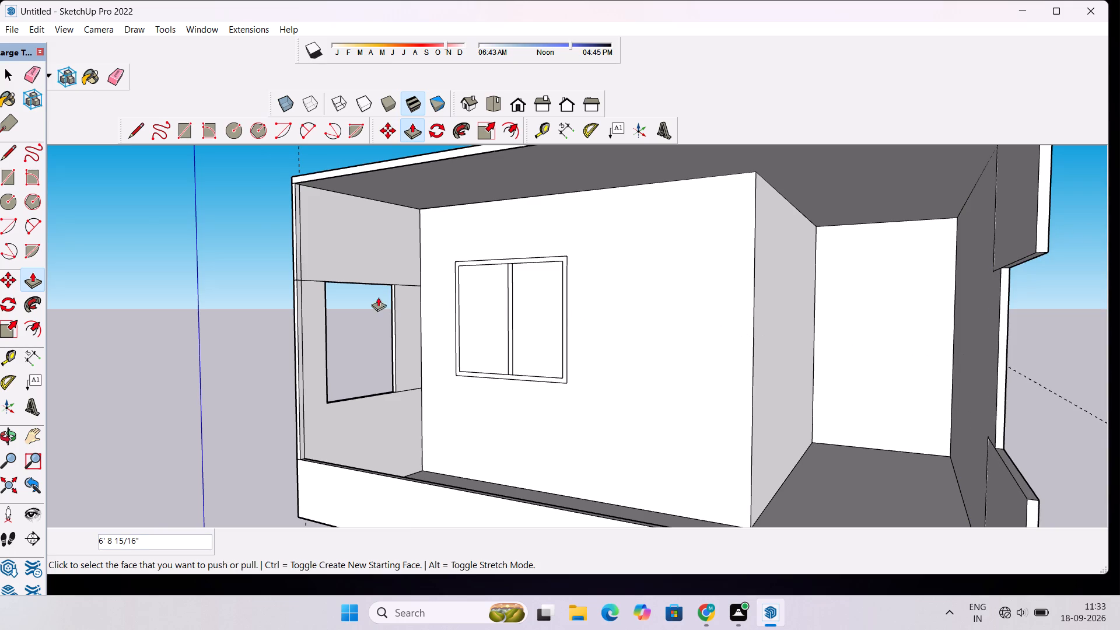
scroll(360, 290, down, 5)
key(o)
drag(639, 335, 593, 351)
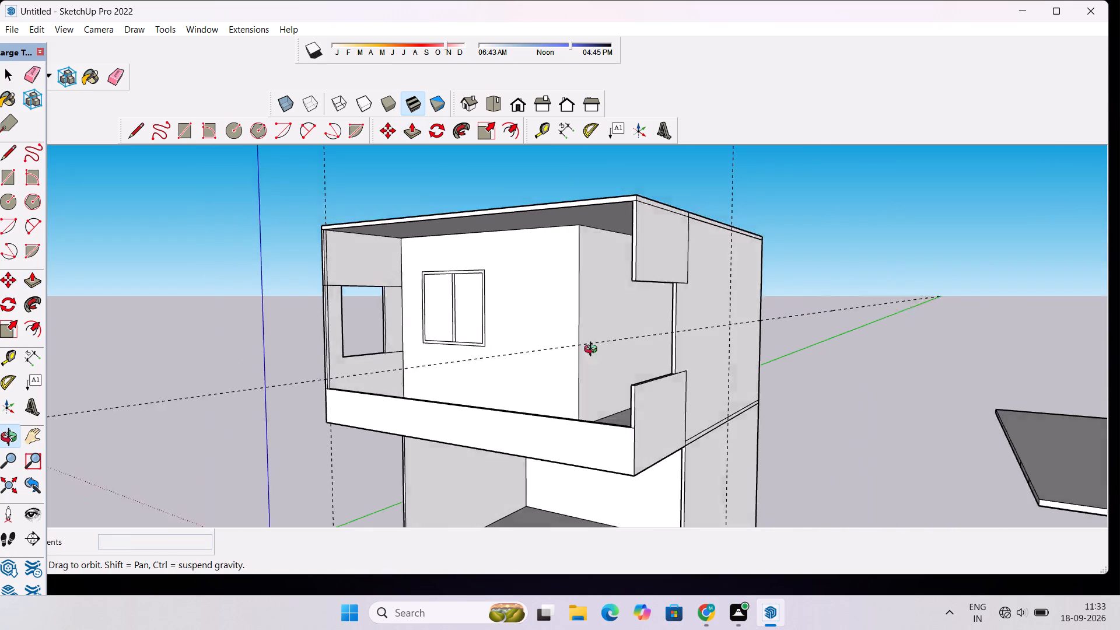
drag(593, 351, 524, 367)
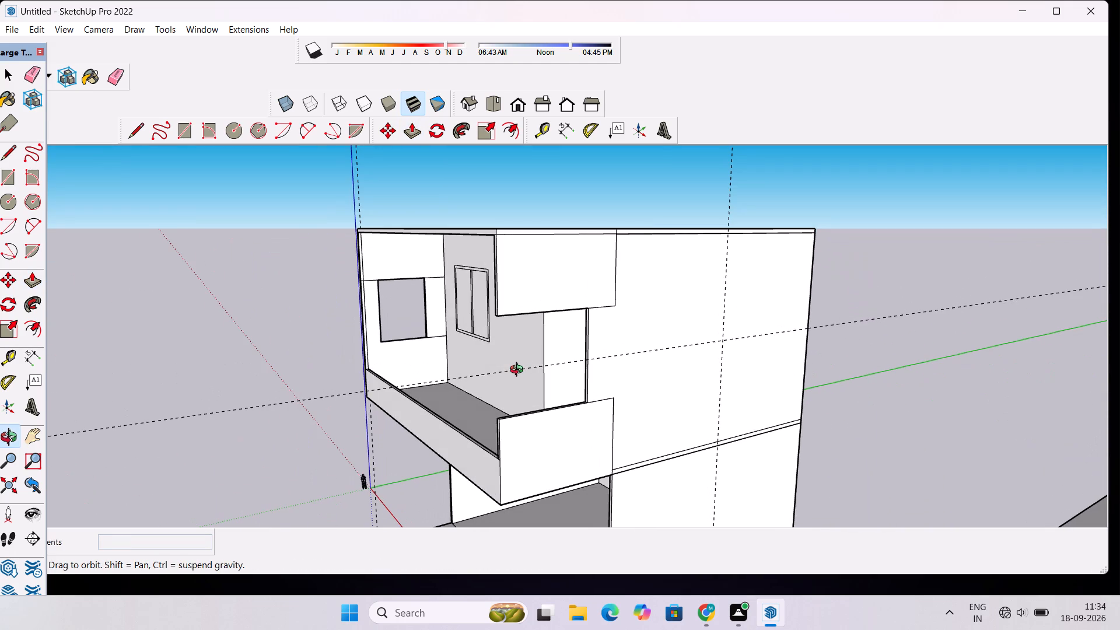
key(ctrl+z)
Push/Pull the opposite side's house wall end forward about 6' 8 15/16" between header and parapet, aligned with the side wall opening's rear edge.
scroll(566, 368, up, 5)
drag(586, 364, 624, 365)
scroll(626, 366, down, 4)
shift+drag(579, 387, 591, 394)
scroll(593, 394, down, 6)
drag(531, 404, 615, 416)
scroll(649, 368, up, 5)
shift+drag(653, 366, 614, 384)
shift+scroll(607, 387, up, 3)
shift+drag(589, 404, 611, 396)
scroll(612, 394, up, 2)
key(p)
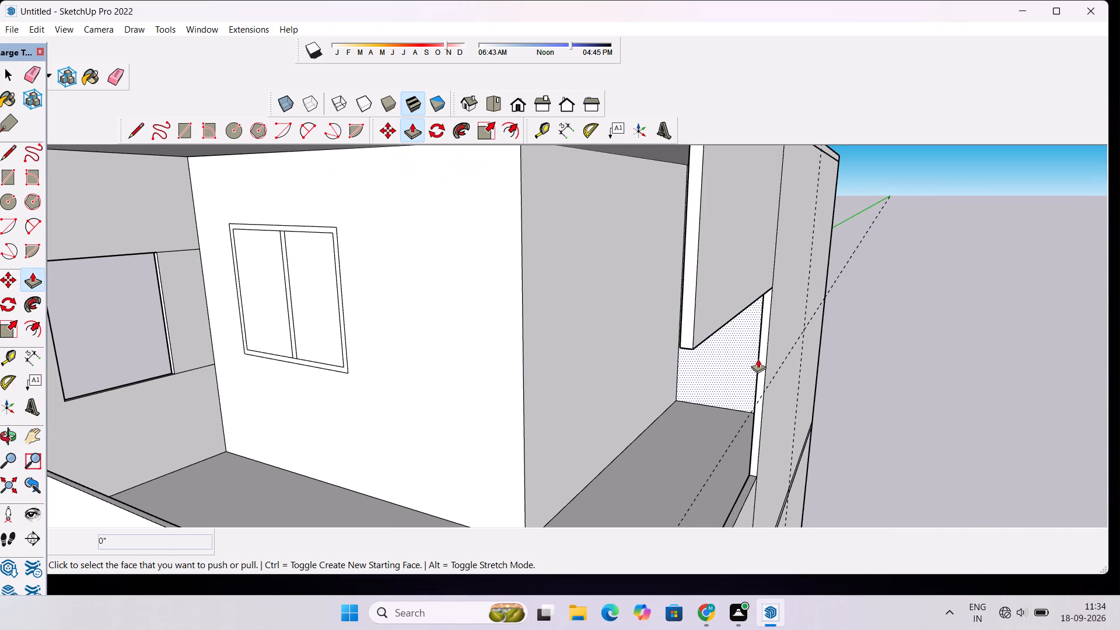
click(760, 358)
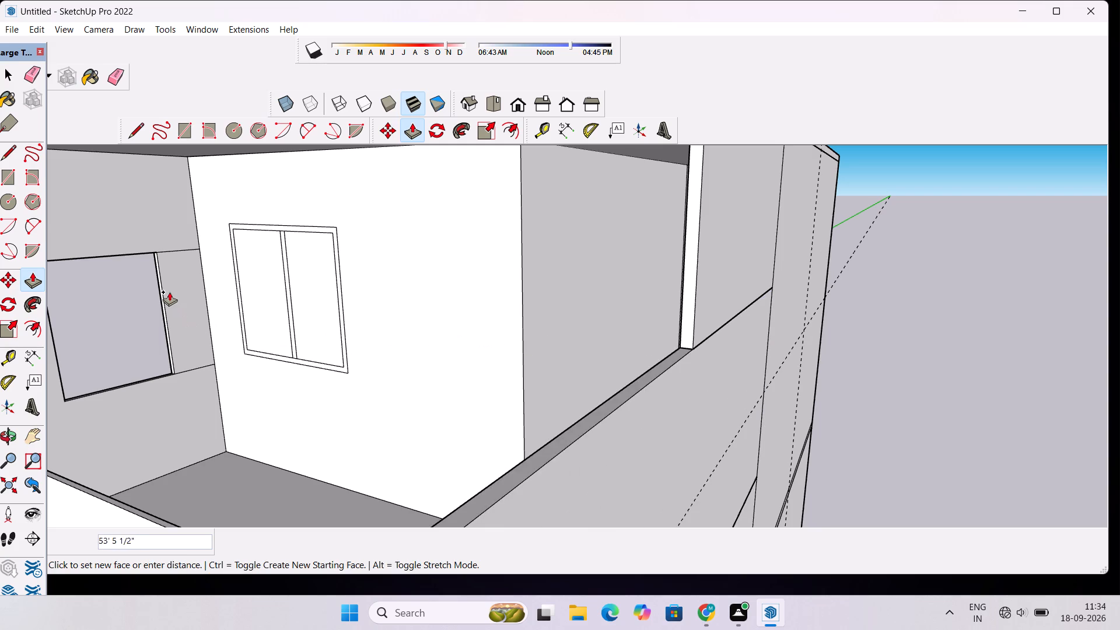
click(160, 275)
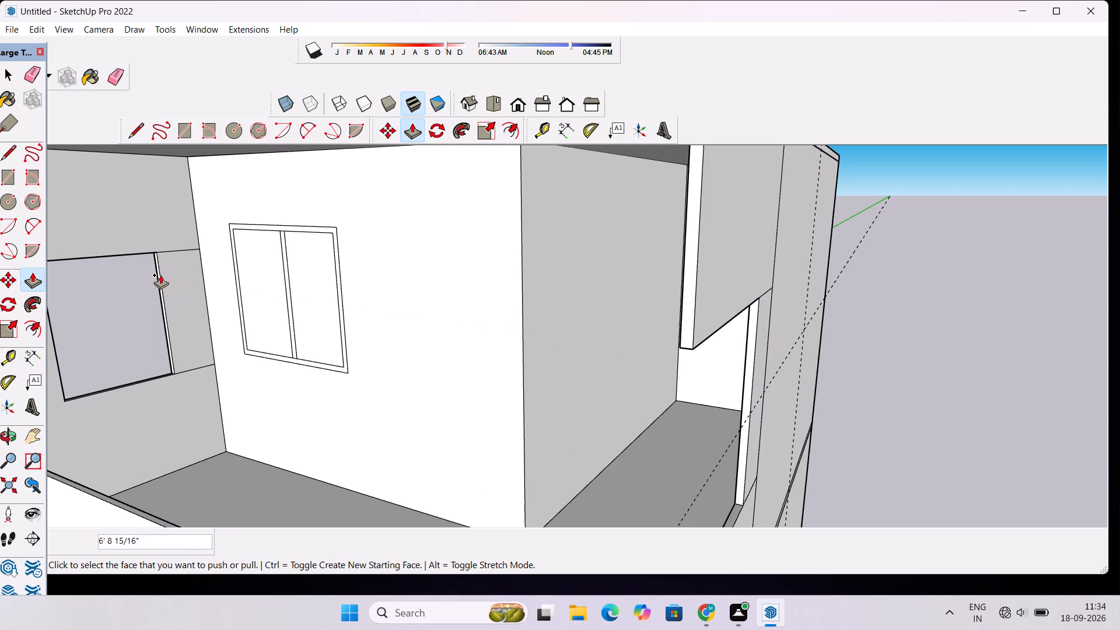
Examine the balcony's opposite side with its header, extended wall and parapet from outside, in front and below.
key(o)
drag(519, 379, 397, 326)
scroll(397, 320, down, 5)
drag(492, 325, 391, 341)
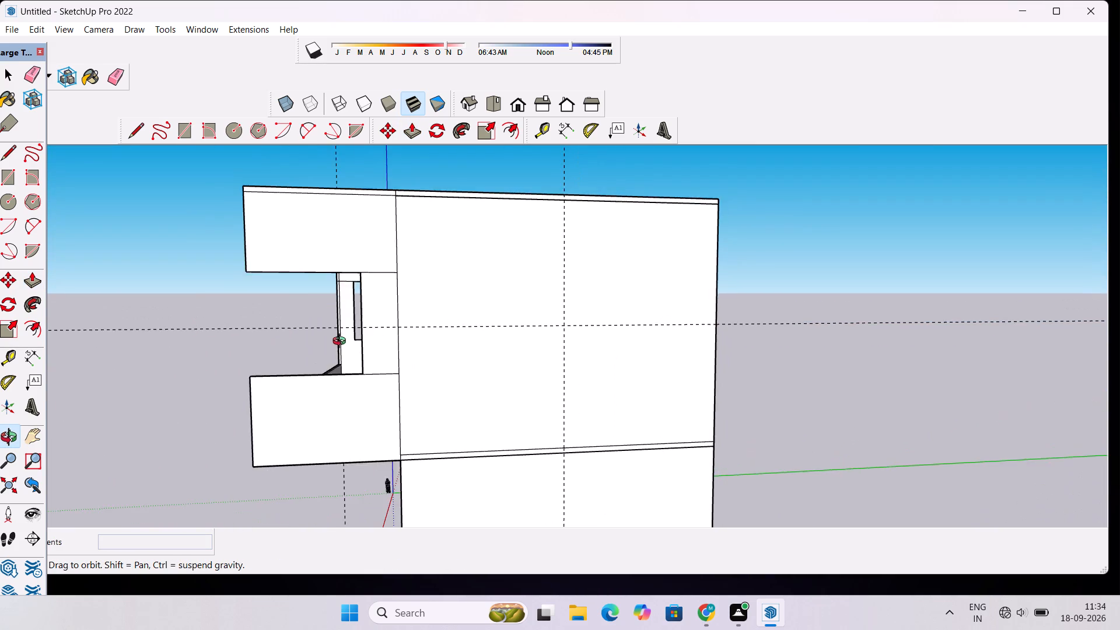
scroll(339, 339, down, 4)
shift+drag(317, 340, 412, 421)
scroll(400, 408, up, 5)
drag(355, 395, 414, 407)
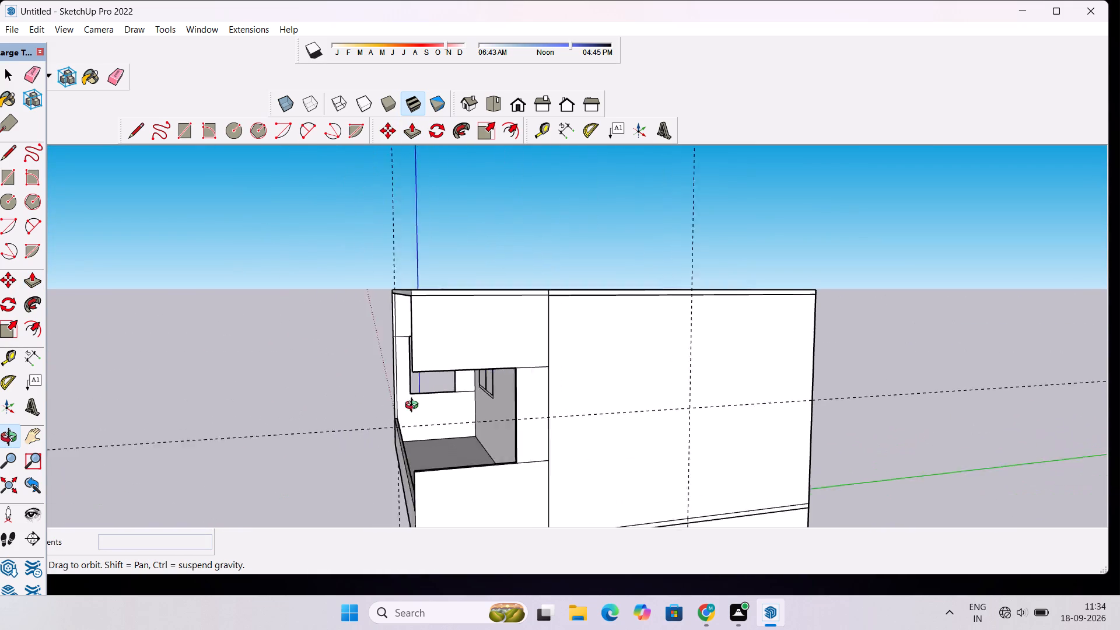
drag(414, 407, 836, 424)
scroll(815, 348, up, 4)
drag(736, 407, 765, 385)
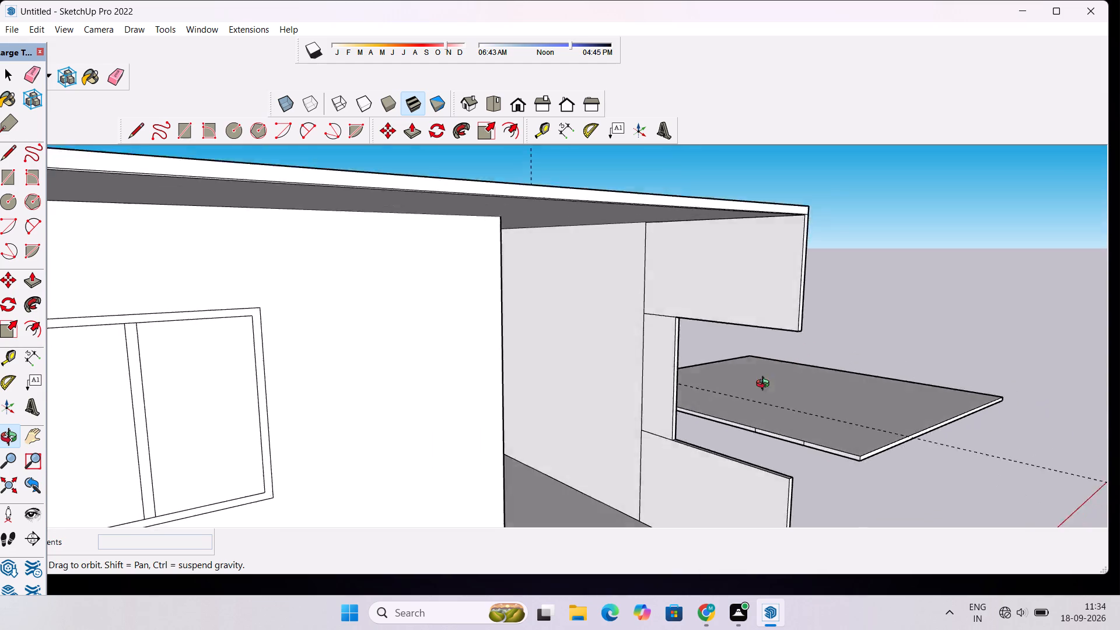
drag(765, 385, 807, 314)
scroll(827, 269, up, 4)
drag(813, 300, 793, 299)
scroll(757, 309, down, 2)
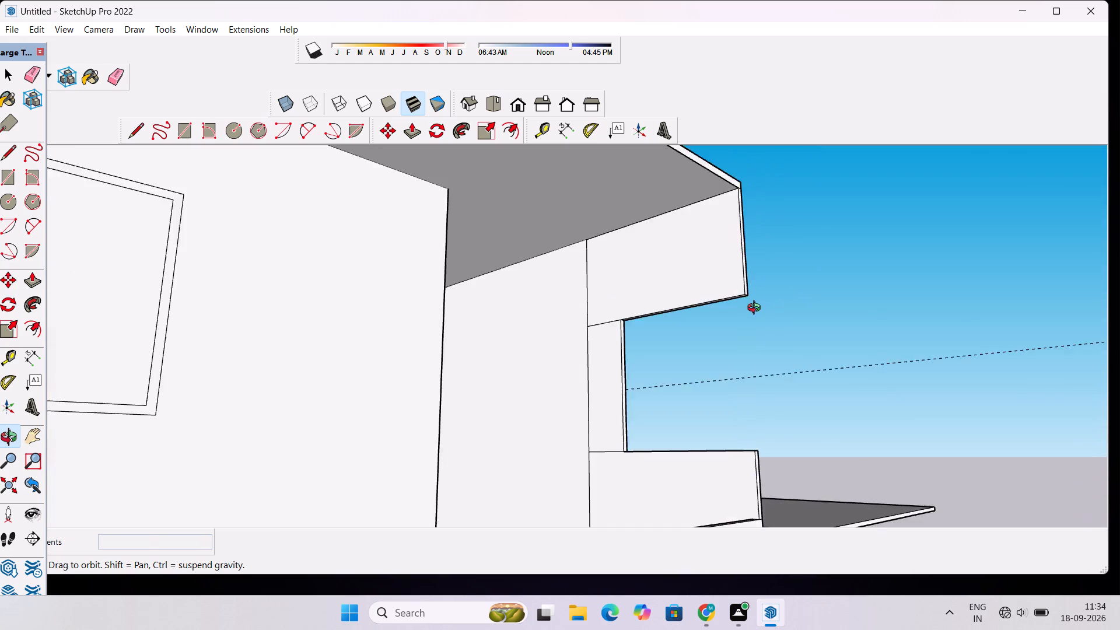
scroll(757, 309, down, 6)
Place a guide 9" back from the front edge of the parapet top on the balcony's opposite side.
drag(768, 366, 515, 543)
shift+drag(670, 491, 655, 429)
scroll(657, 425, up, 3)
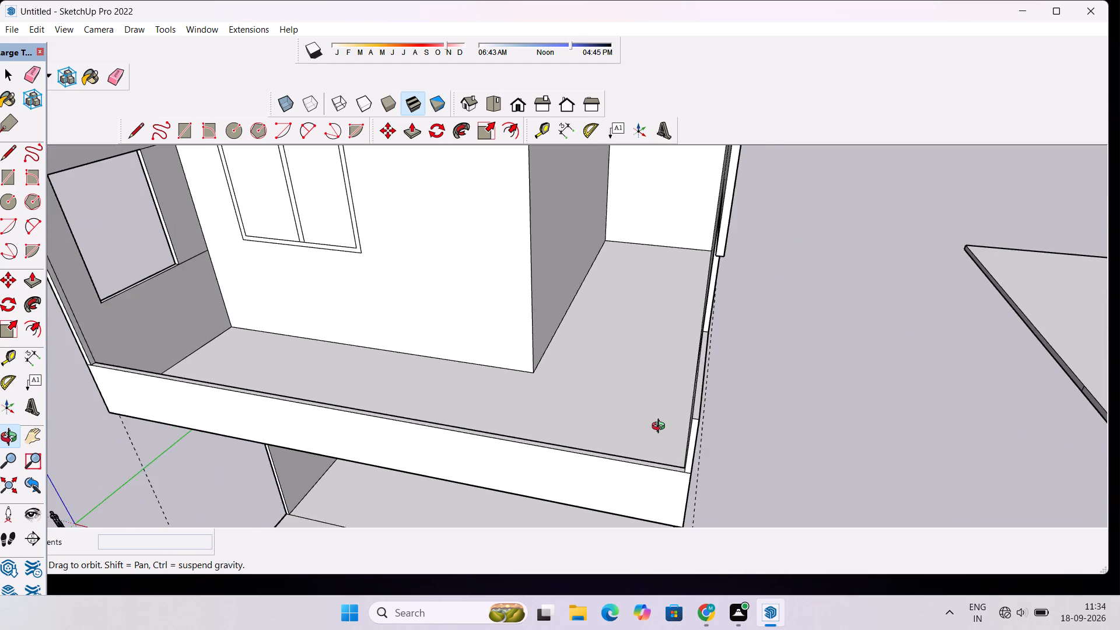
drag(673, 456, 684, 484)
scroll(715, 444, up, 8)
shift+drag(699, 450, 696, 444)
scroll(696, 436, down, 5)
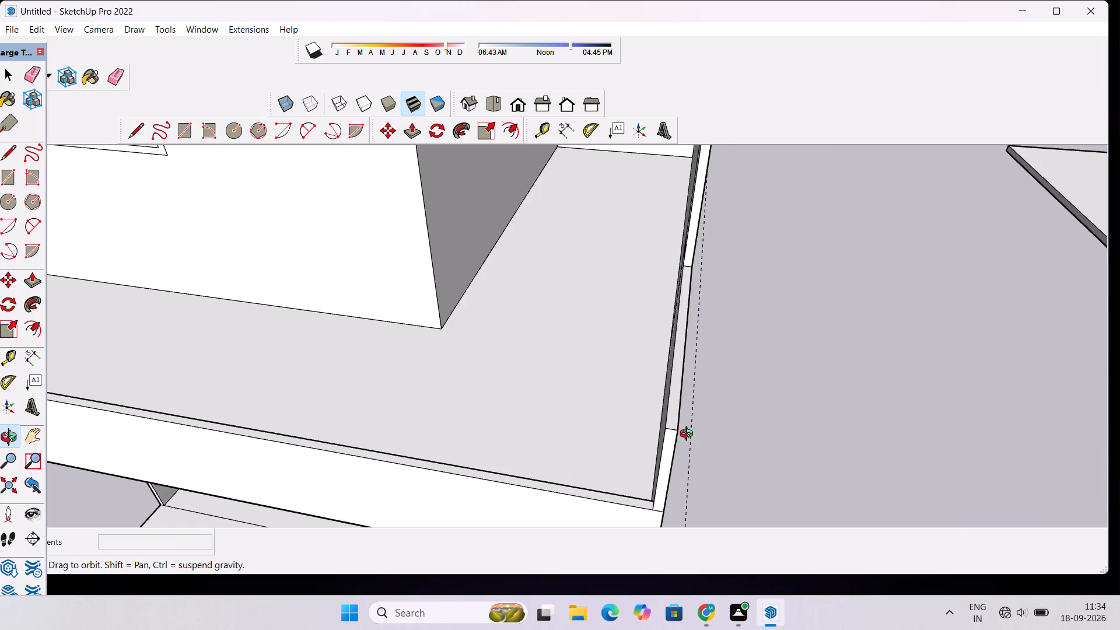
scroll(689, 435, down, 1)
scroll(689, 435, up, 2)
shift+drag(661, 420, 660, 428)
scroll(660, 428, up, 3)
key(t)
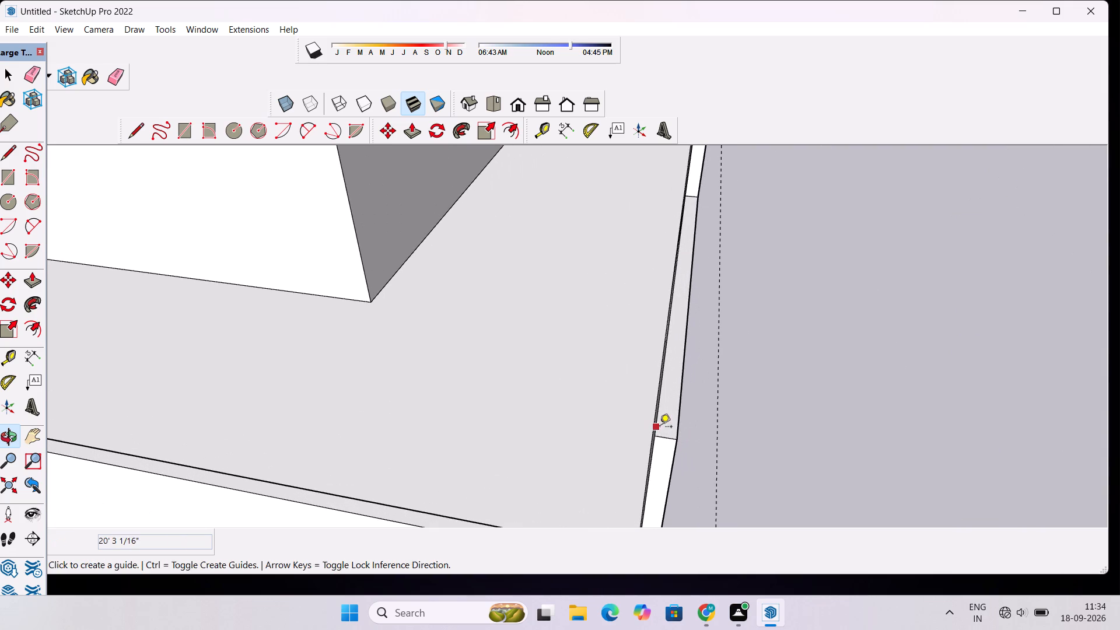
click(668, 437)
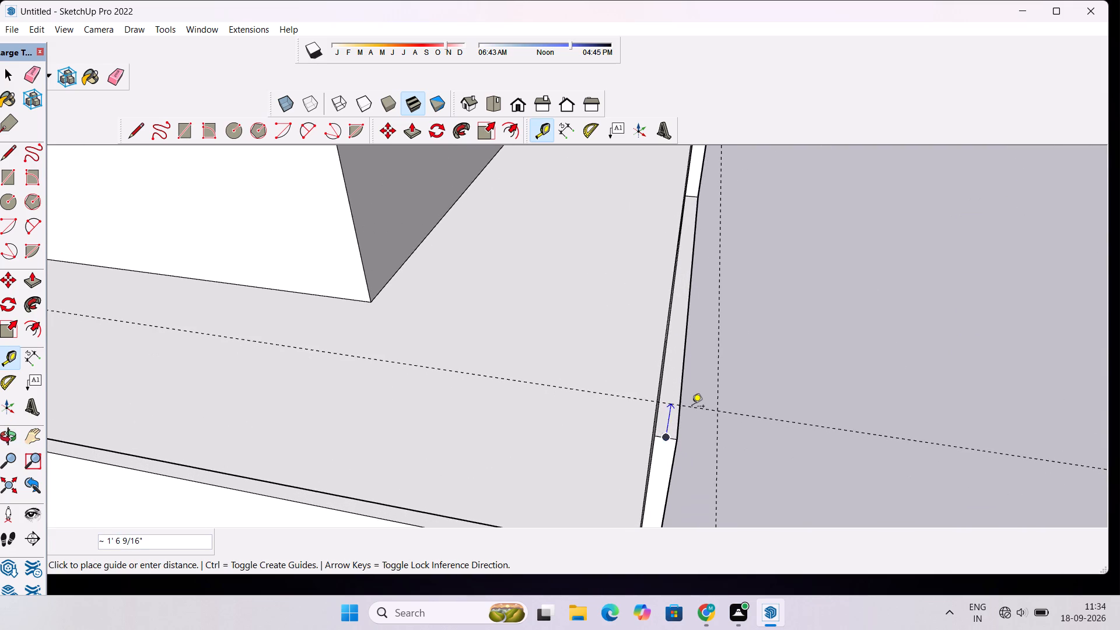
text(9")
key(Return)
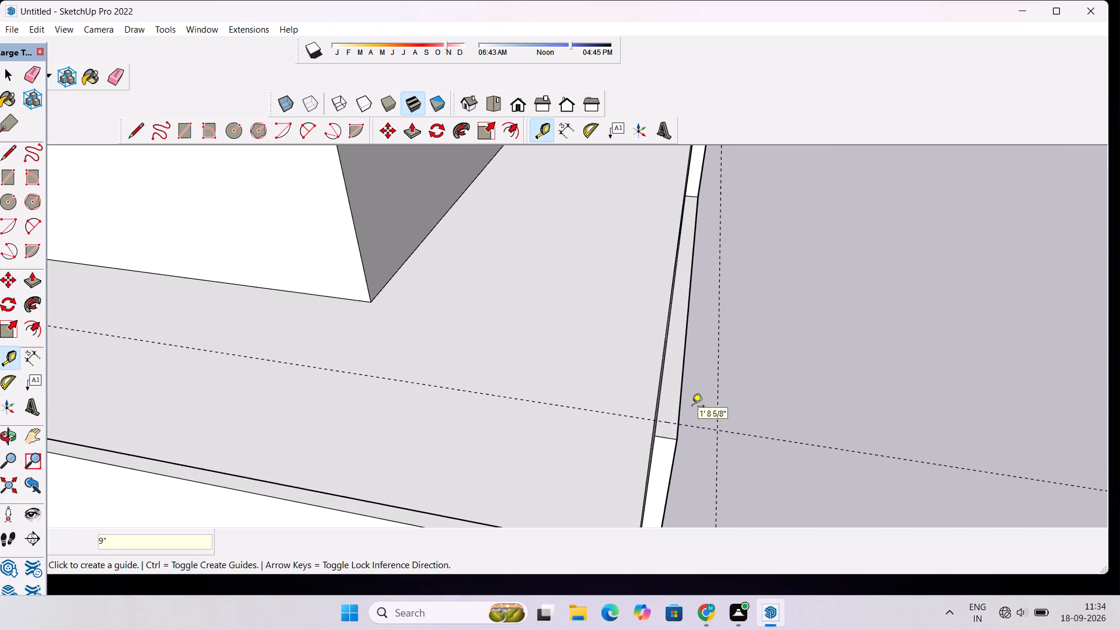
Draw a line along the guide across the opposite side's parapet top, marking off its front end.
key(l)
scroll(689, 419, up, 5)
scroll(671, 426, down, 3)
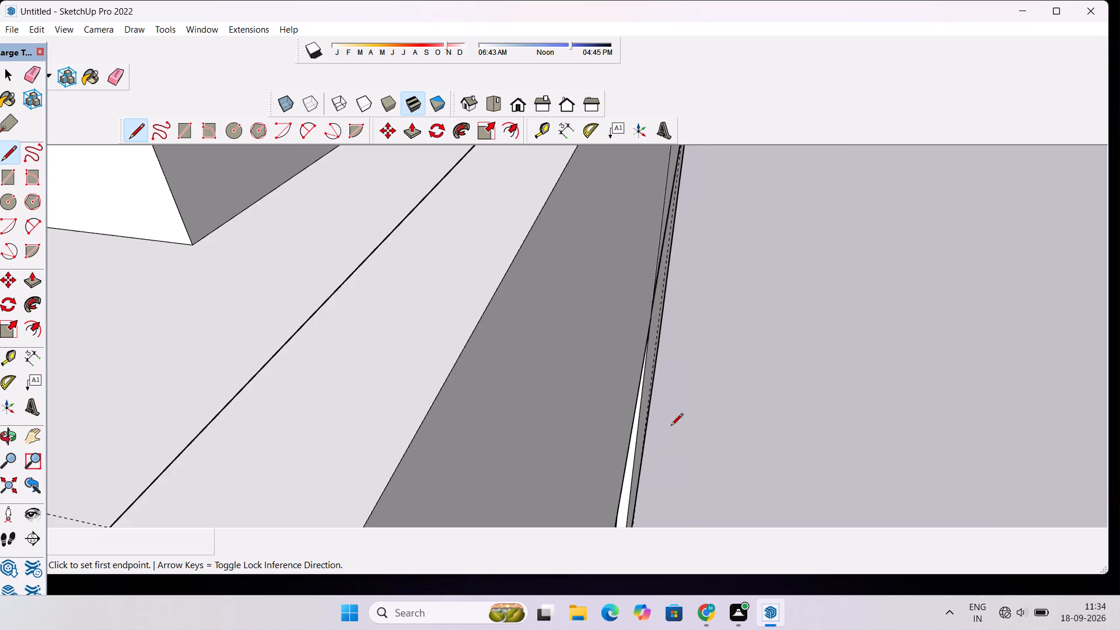
scroll(649, 425, down, 2)
scroll(623, 438, up, 3)
click(623, 438)
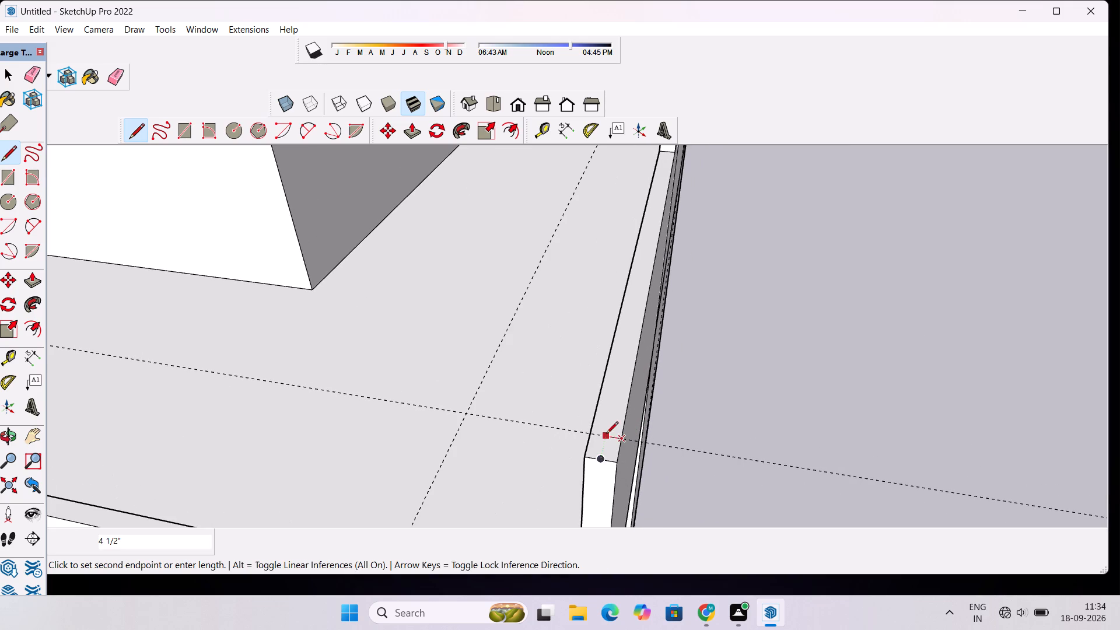
click(591, 431)
key(space)
Push/Pull the marked-off front end of the parapet top up to the header's underside, forming a corner post.
scroll(591, 431, down, 4)
key(p)
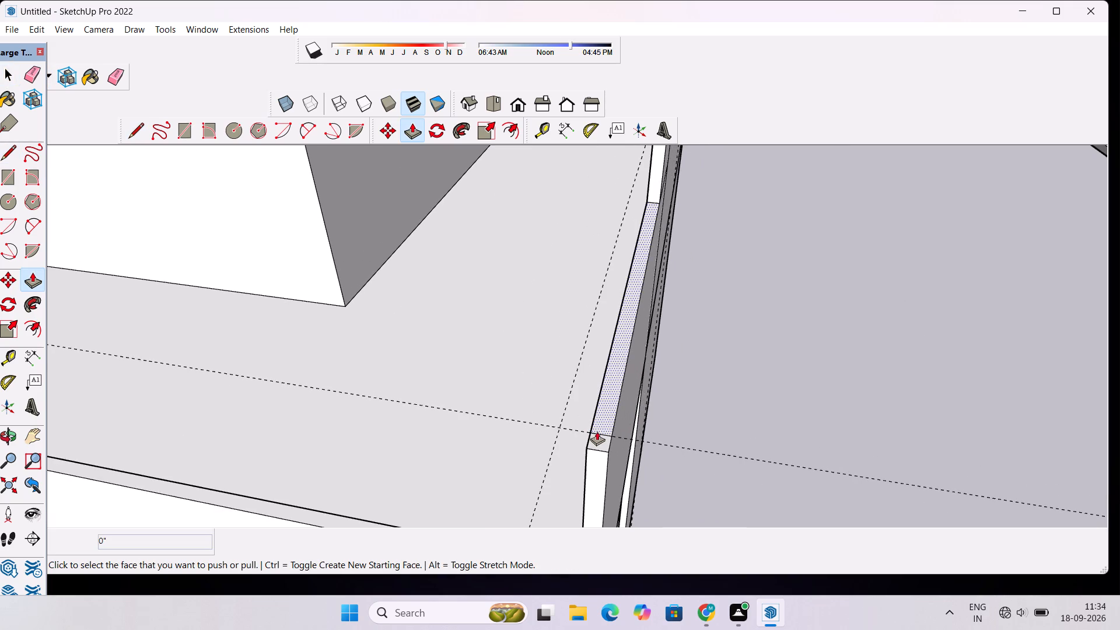
click(600, 441)
scroll(600, 436, down, 9)
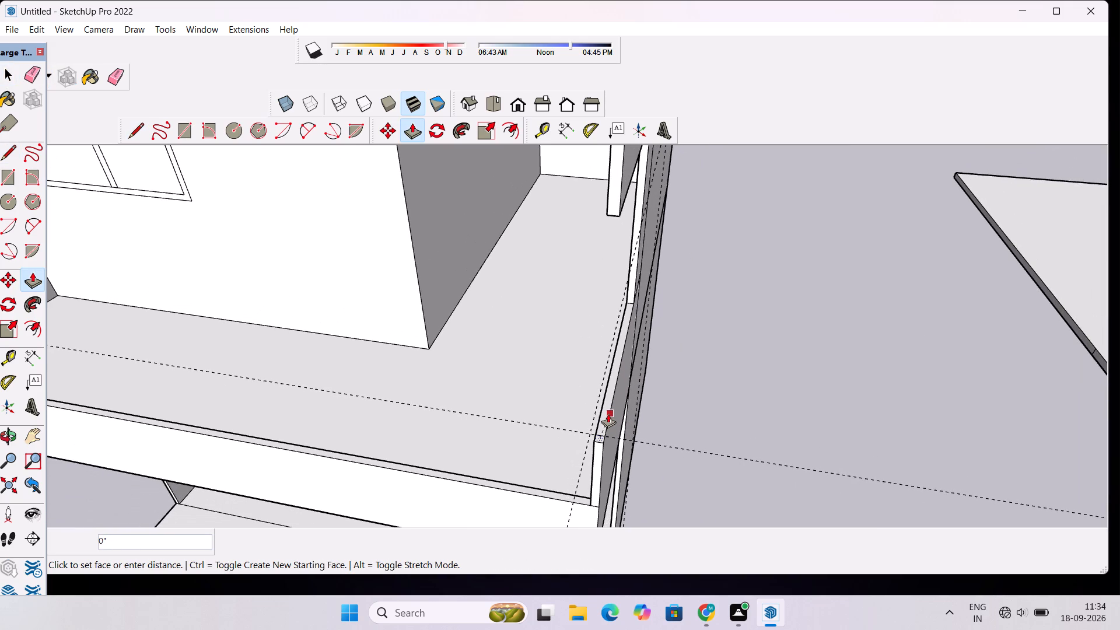
scroll(608, 409, up, 1)
scroll(608, 409, down, 7)
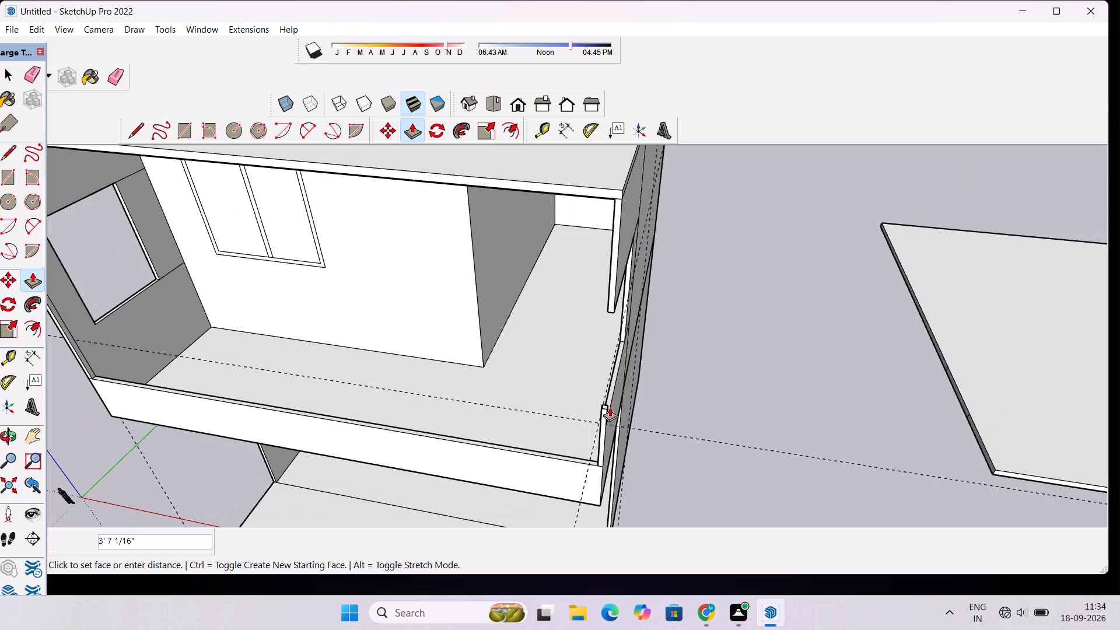
scroll(610, 407, down, 3)
scroll(616, 341, up, 8)
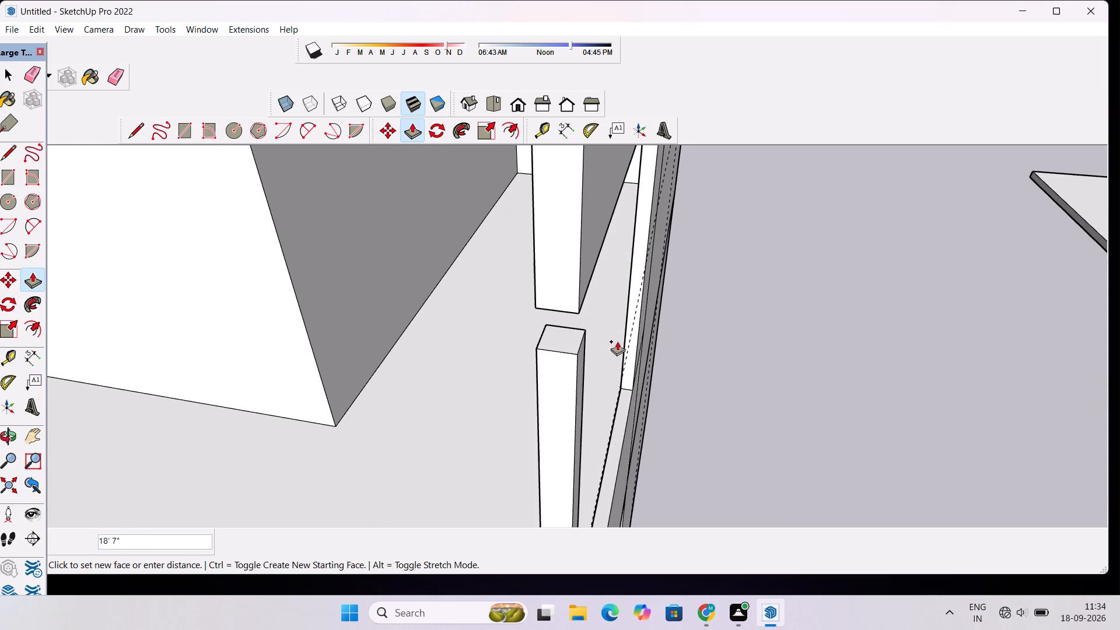
scroll(578, 328, up, 1)
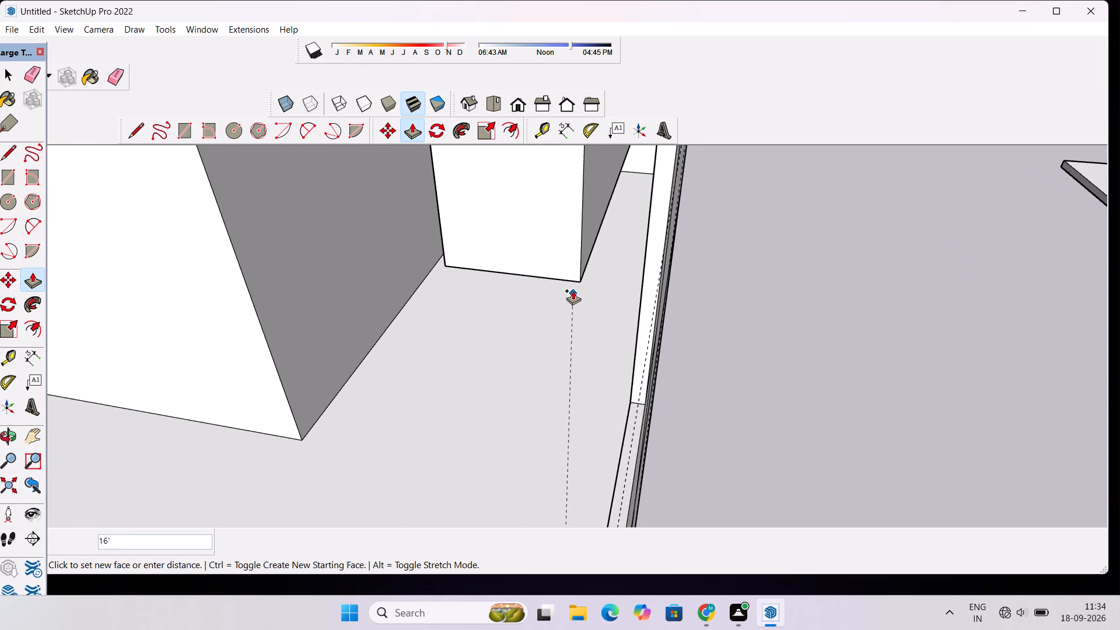
click(577, 282)
Examine the opposite side's opening with its new corner post from above and outside, comparing it with the side wall opening.
scroll(588, 294, down, 3)
key(o)
scroll(588, 300, down, 3)
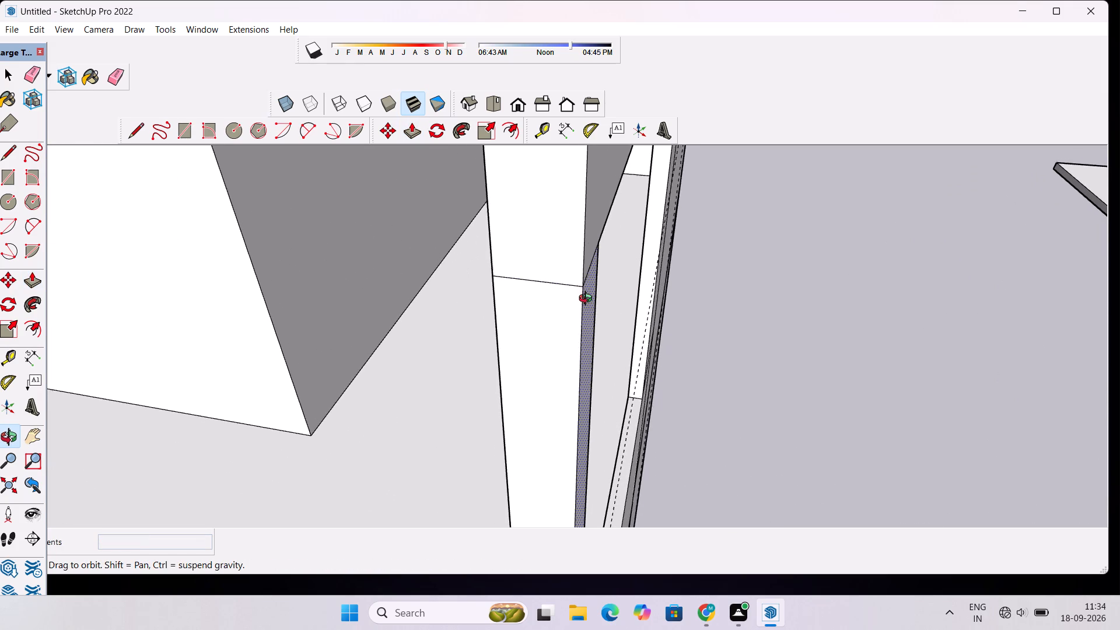
scroll(588, 300, down, 1)
drag(432, 344, 661, 347)
scroll(661, 347, down, 10)
drag(654, 362, 539, 368)
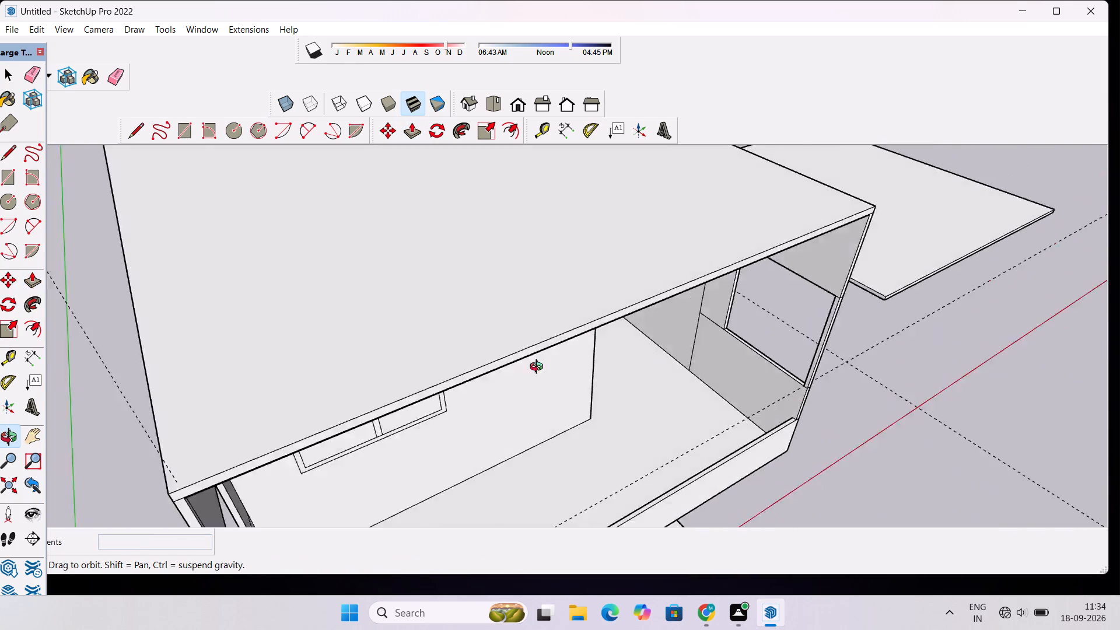
drag(539, 368, 474, 373)
scroll(474, 373, down, 5)
drag(659, 398, 392, 320)
scroll(476, 350, up, 5)
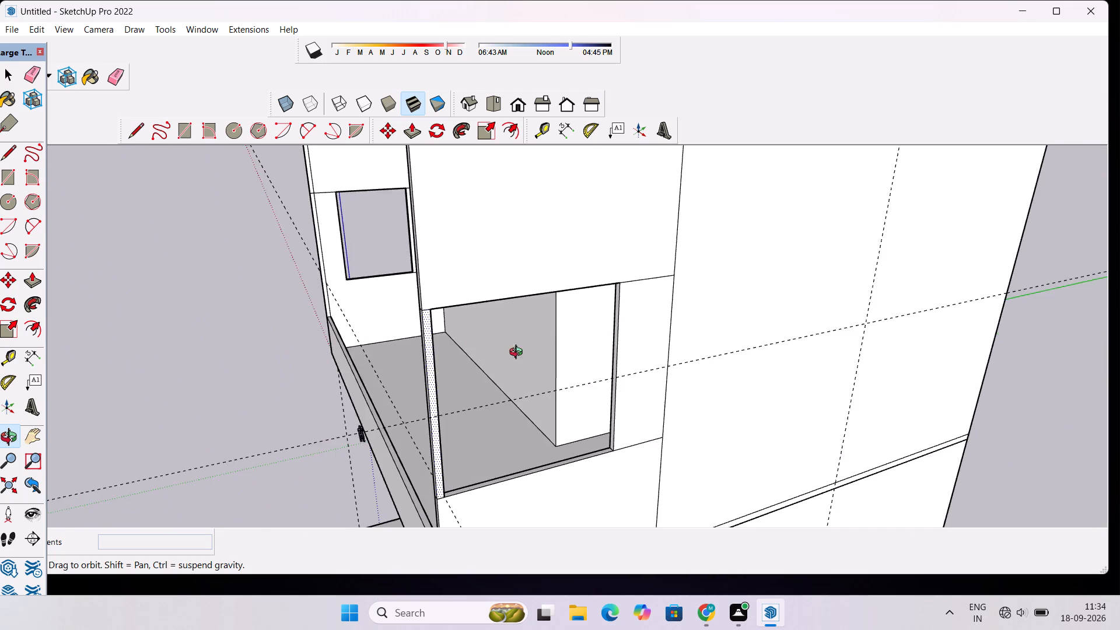
drag(591, 358, 505, 362)
scroll(489, 359, down, 2)
drag(400, 414, 421, 375)
shift+drag(419, 374, 441, 398)
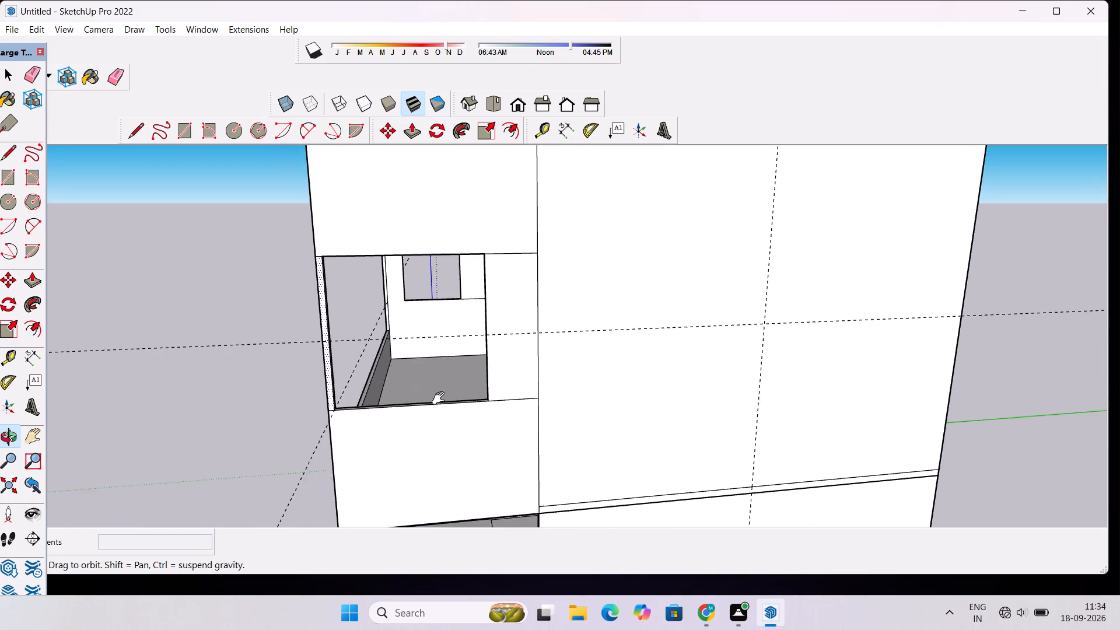
shift+drag(441, 398, 471, 440)
scroll(459, 426, up, 2)
drag(458, 430, 449, 386)
scroll(449, 384, down, 2)
drag(449, 385, 464, 407)
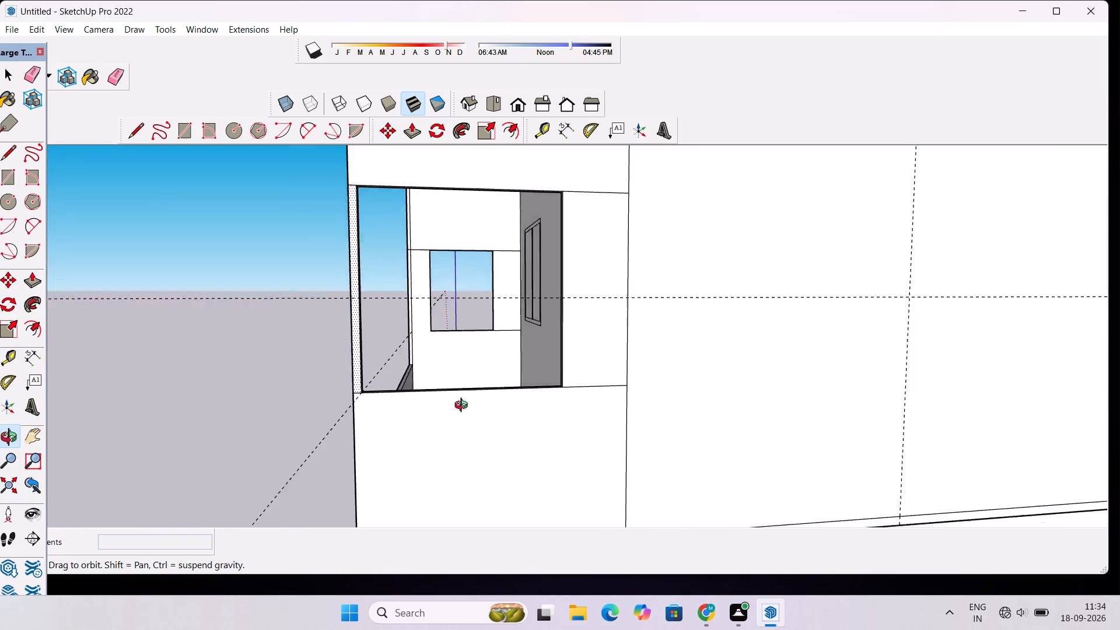
drag(464, 407, 622, 447)
drag(611, 445, 520, 442)
scroll(468, 412, down, 2)
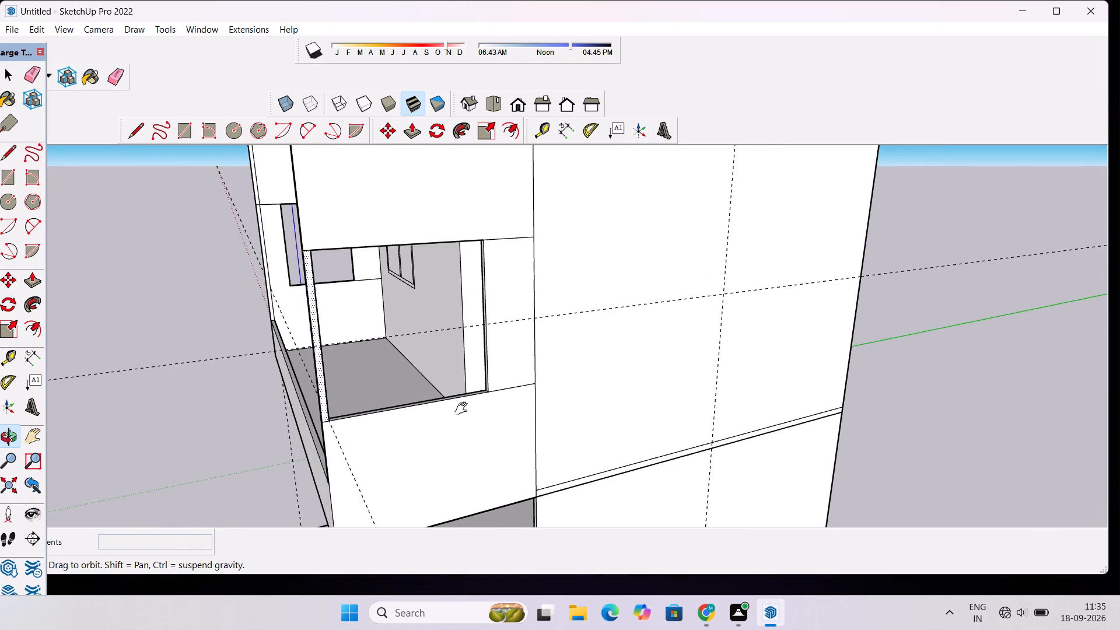
shift+drag(464, 409, 508, 432)
scroll(422, 407, up, 2)
drag(481, 402, 418, 411)
scroll(402, 396, down, 5)
shift+drag(463, 396, 580, 457)
scroll(500, 467, up, 2)
drag(491, 467, 465, 407)
shift+drag(465, 403, 521, 447)
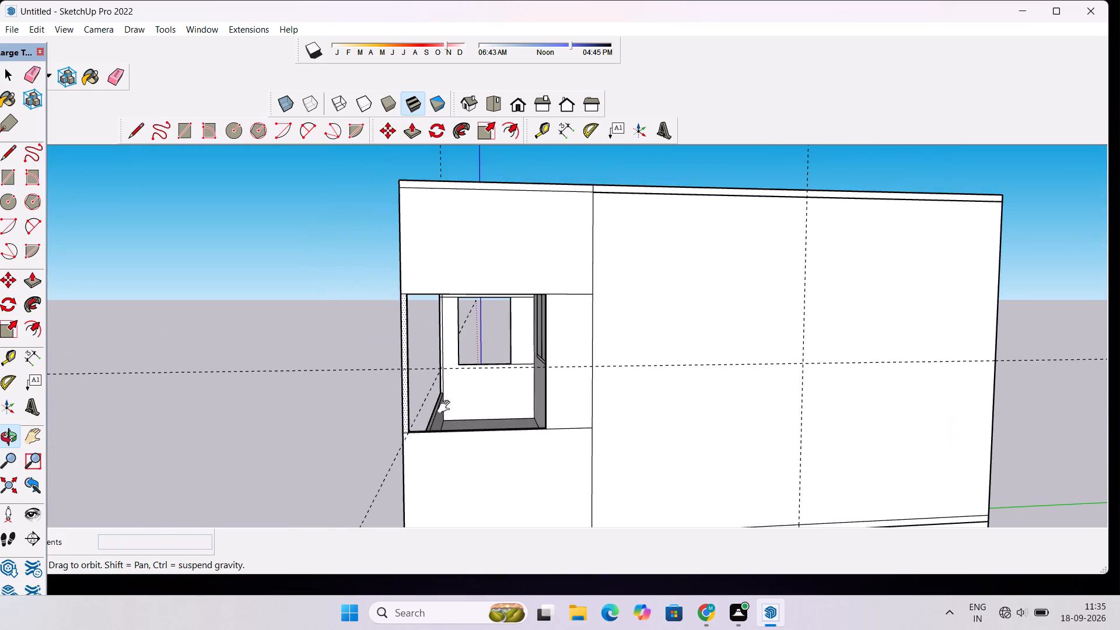
scroll(430, 397, up, 4)
scroll(430, 396, down, 3)
drag(475, 398, 423, 416)
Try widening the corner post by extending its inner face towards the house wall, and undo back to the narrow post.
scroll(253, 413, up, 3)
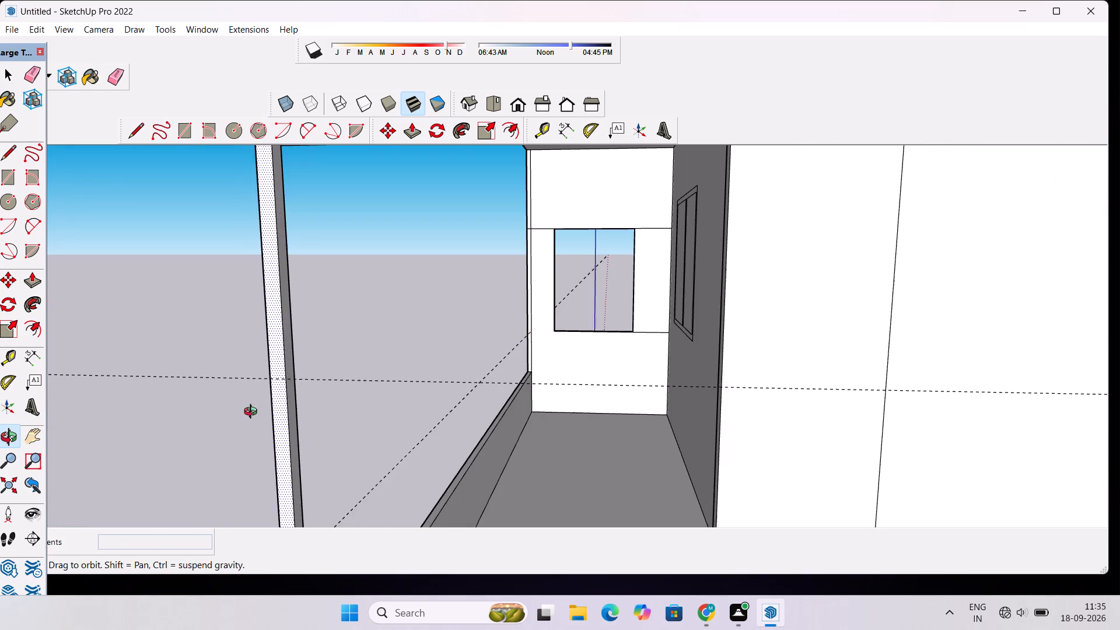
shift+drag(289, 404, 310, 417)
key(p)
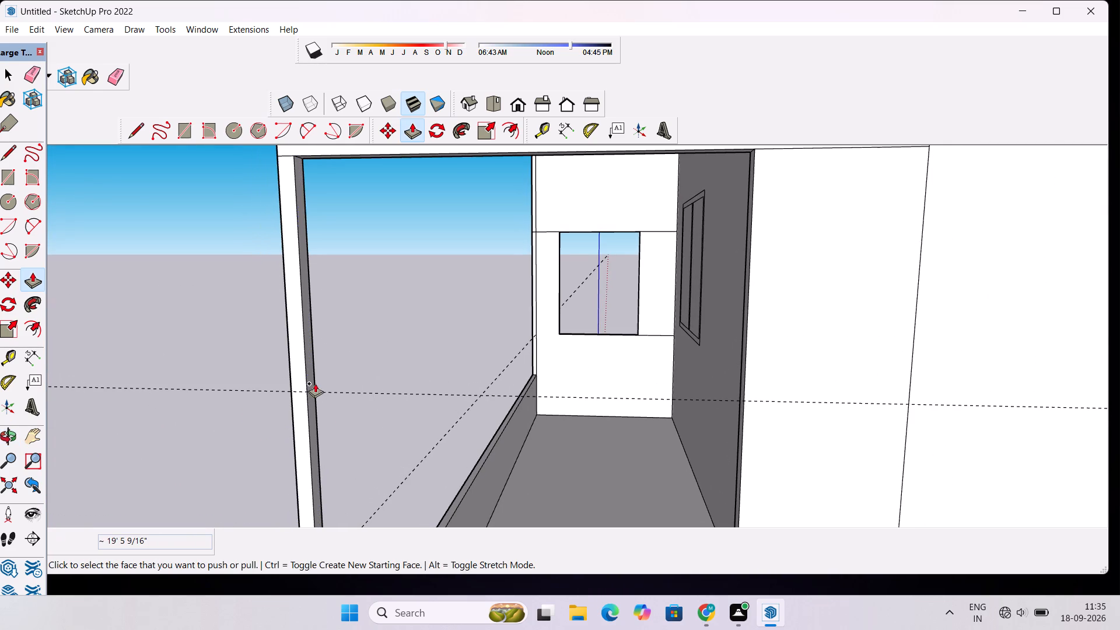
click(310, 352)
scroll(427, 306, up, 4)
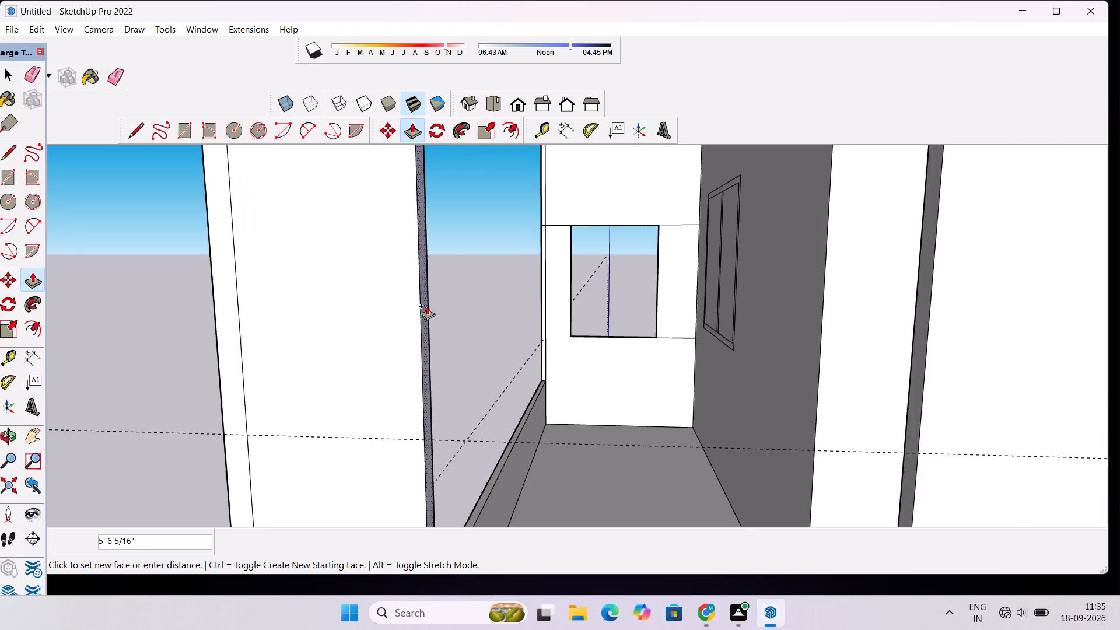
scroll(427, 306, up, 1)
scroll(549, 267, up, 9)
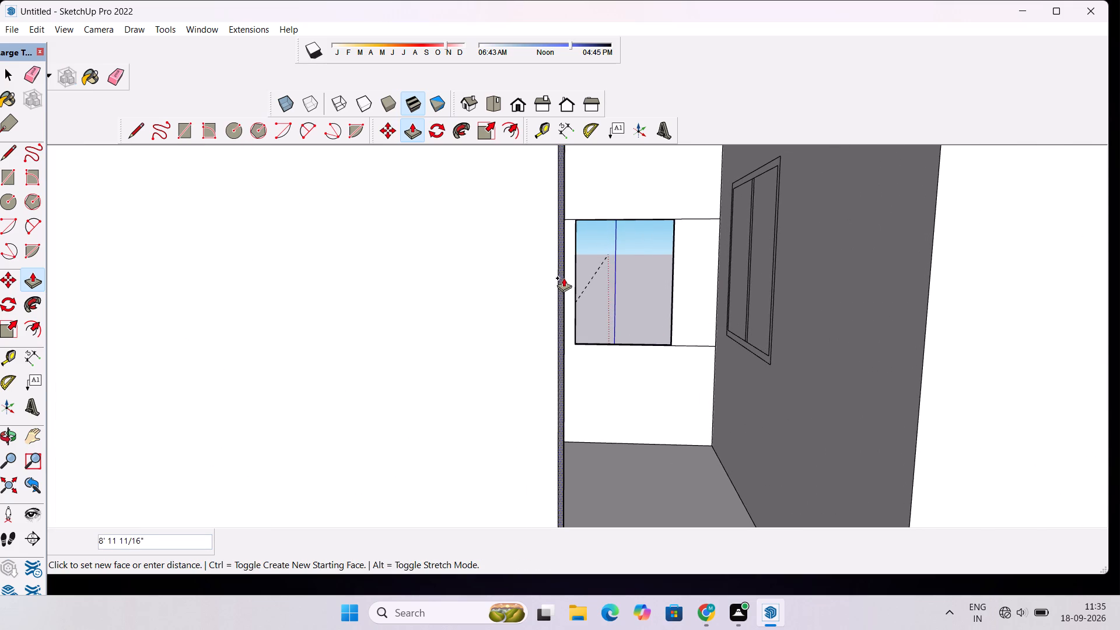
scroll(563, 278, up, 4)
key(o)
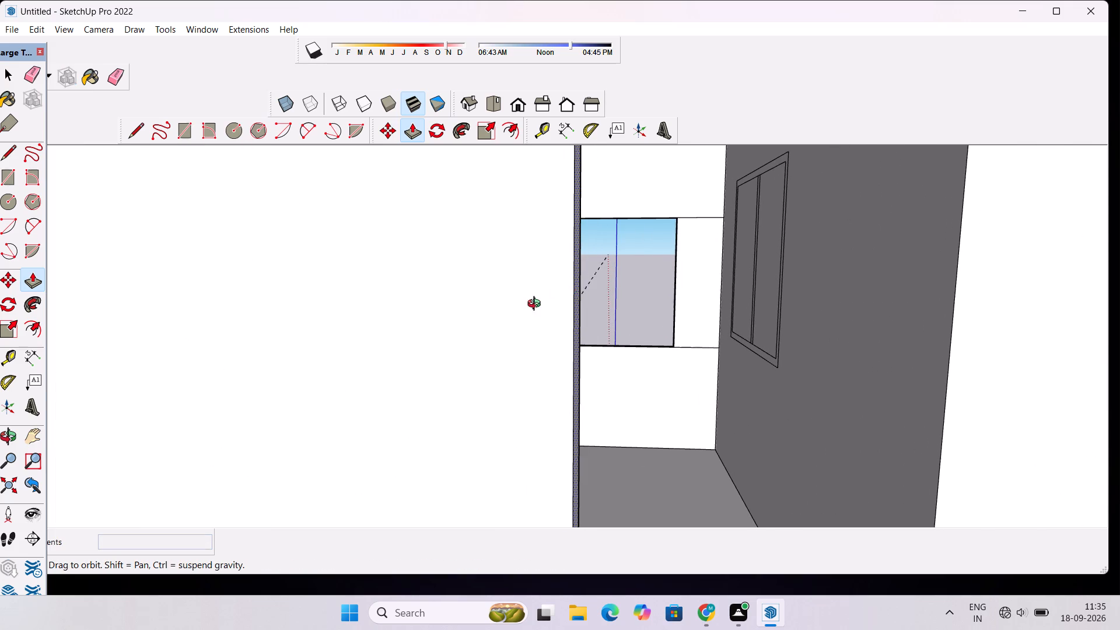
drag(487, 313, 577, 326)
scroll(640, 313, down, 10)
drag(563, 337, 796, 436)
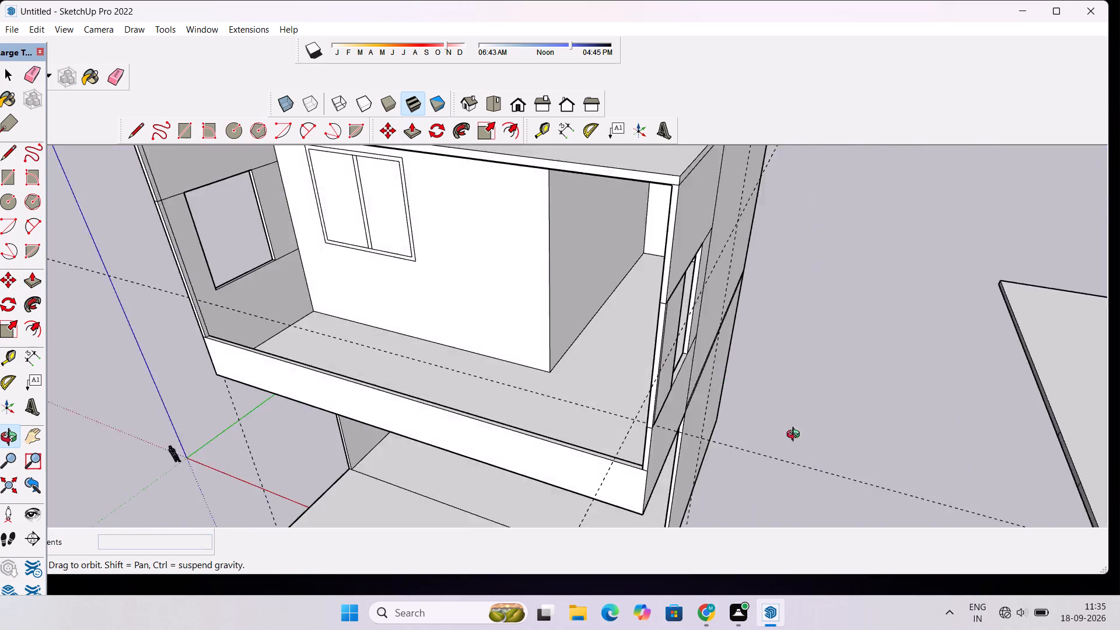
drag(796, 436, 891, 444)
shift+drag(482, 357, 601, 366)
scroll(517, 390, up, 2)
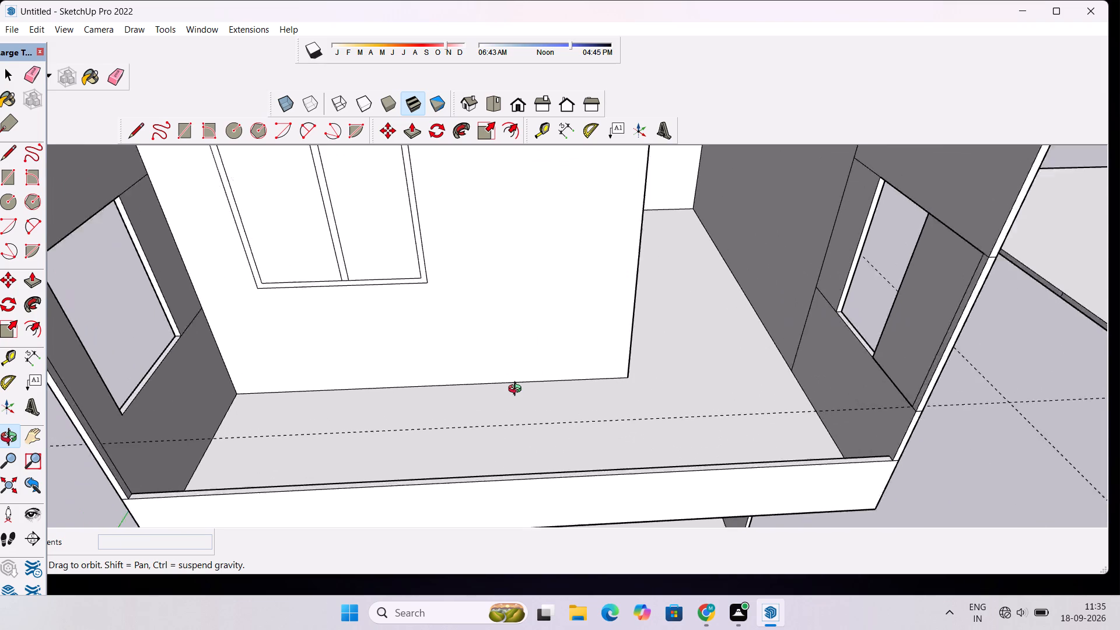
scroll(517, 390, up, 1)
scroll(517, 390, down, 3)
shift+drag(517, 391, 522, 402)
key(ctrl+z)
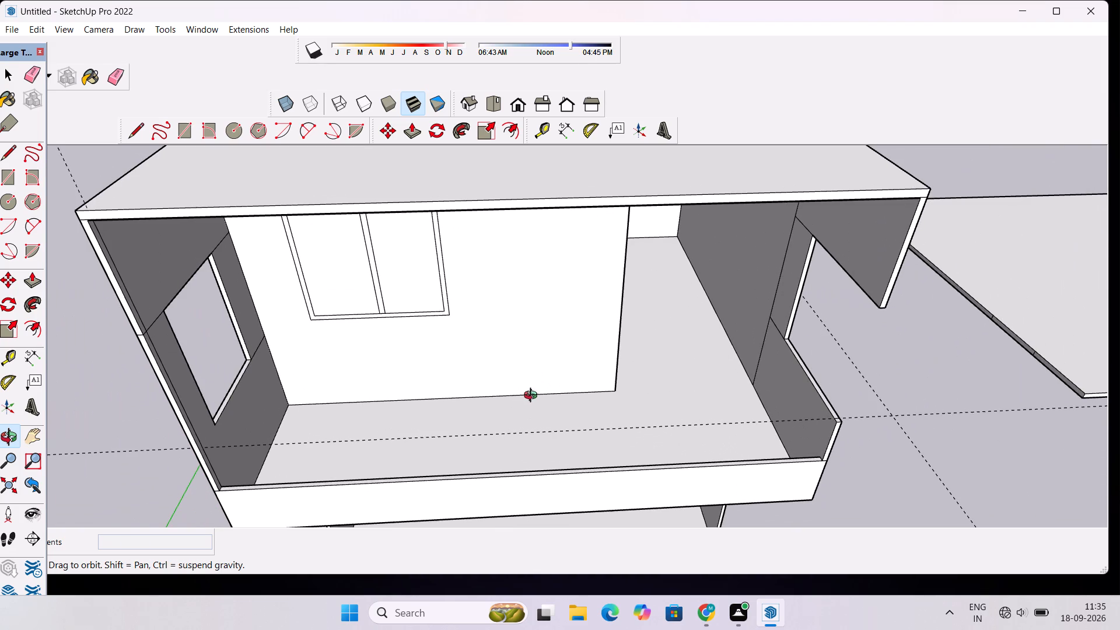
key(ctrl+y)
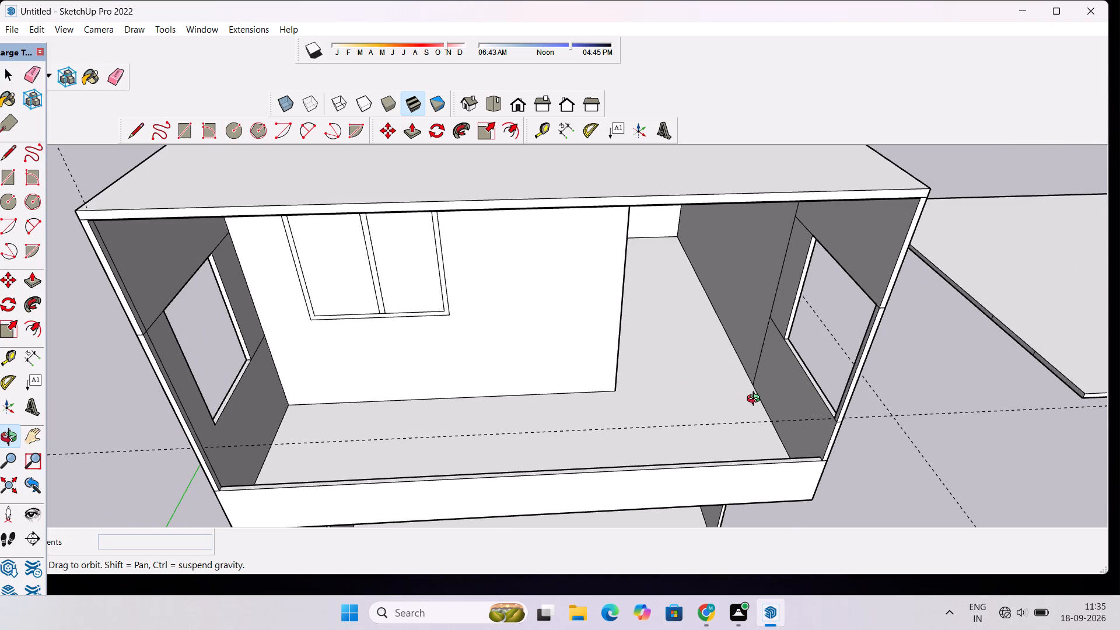
Measure the distance from the side wall opening's lower front corner to the wall's front edge inside the balcony.
drag(711, 467, 890, 463)
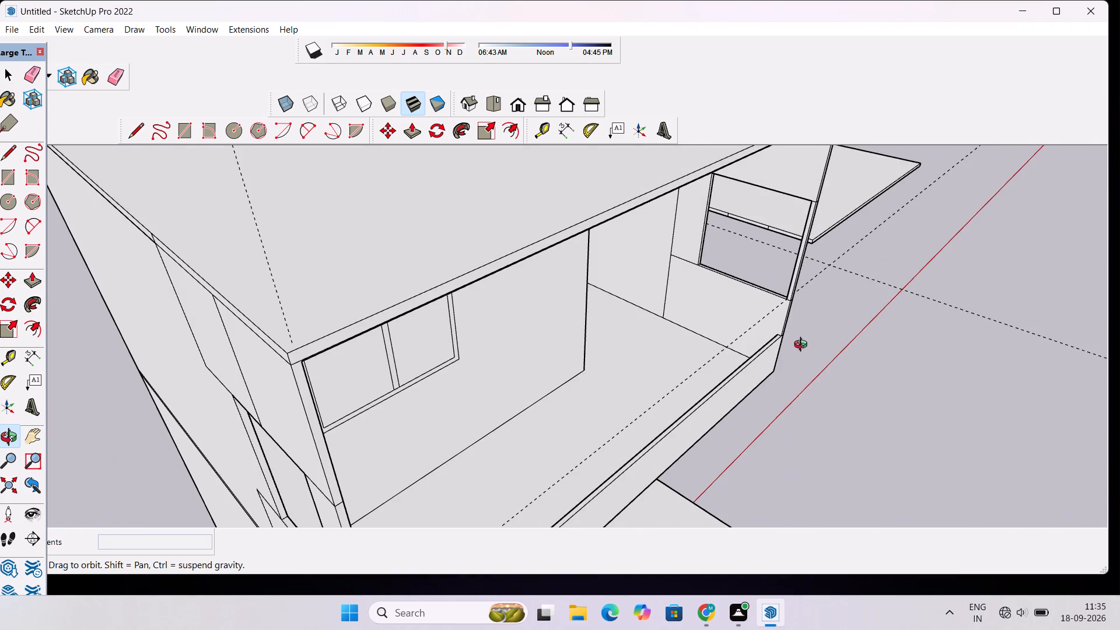
scroll(791, 314, up, 2)
scroll(810, 307, down, 5)
drag(890, 387, 457, 402)
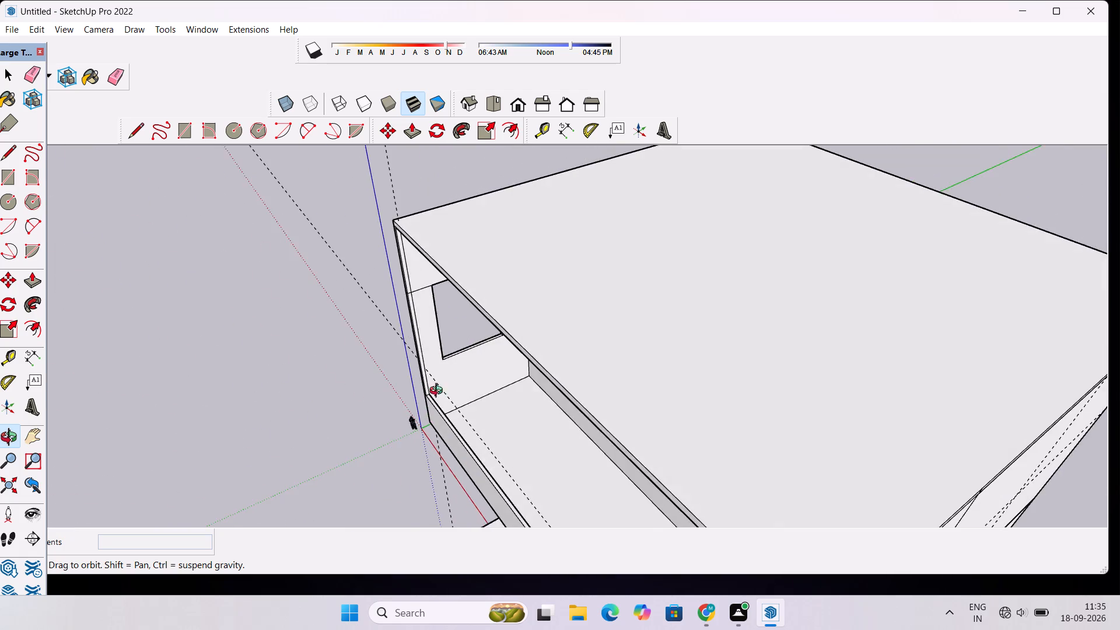
scroll(433, 355, up, 9)
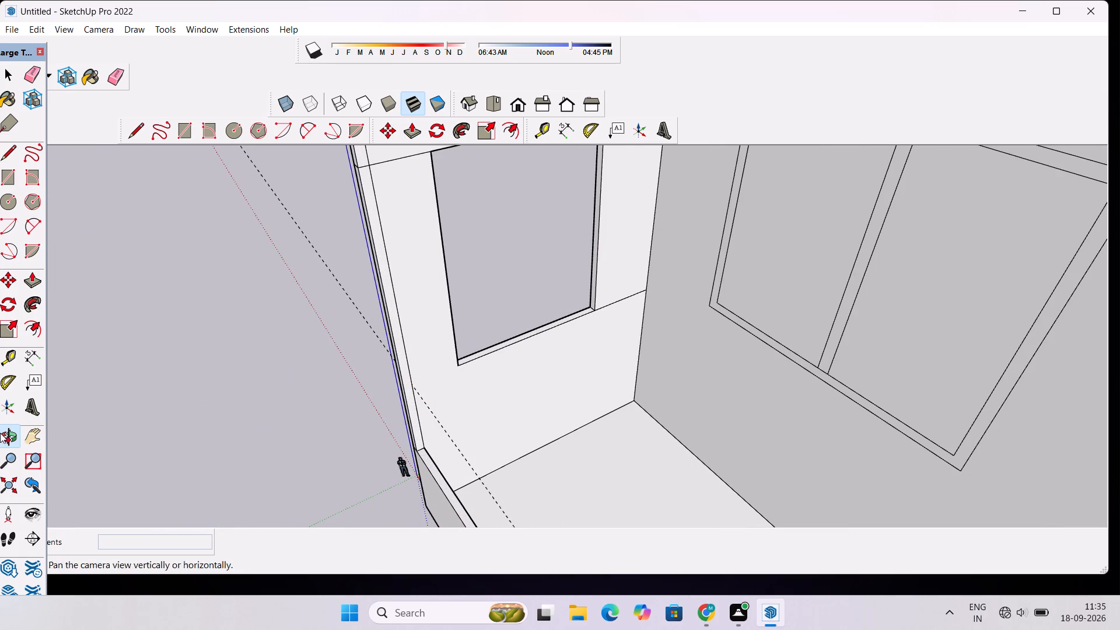
click(26, 363)
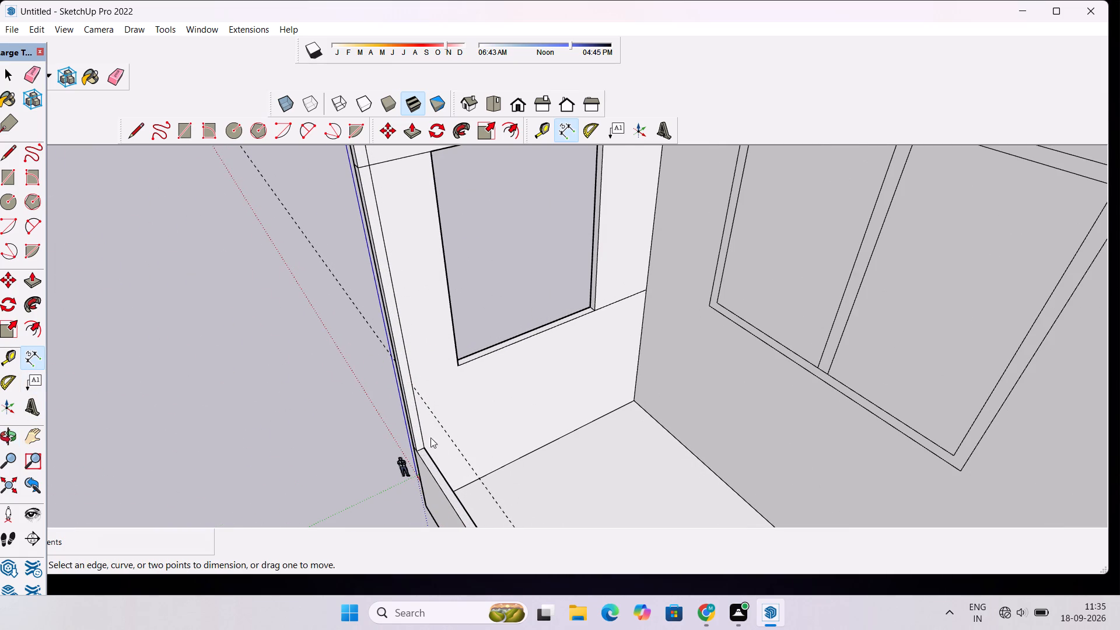
click(460, 366)
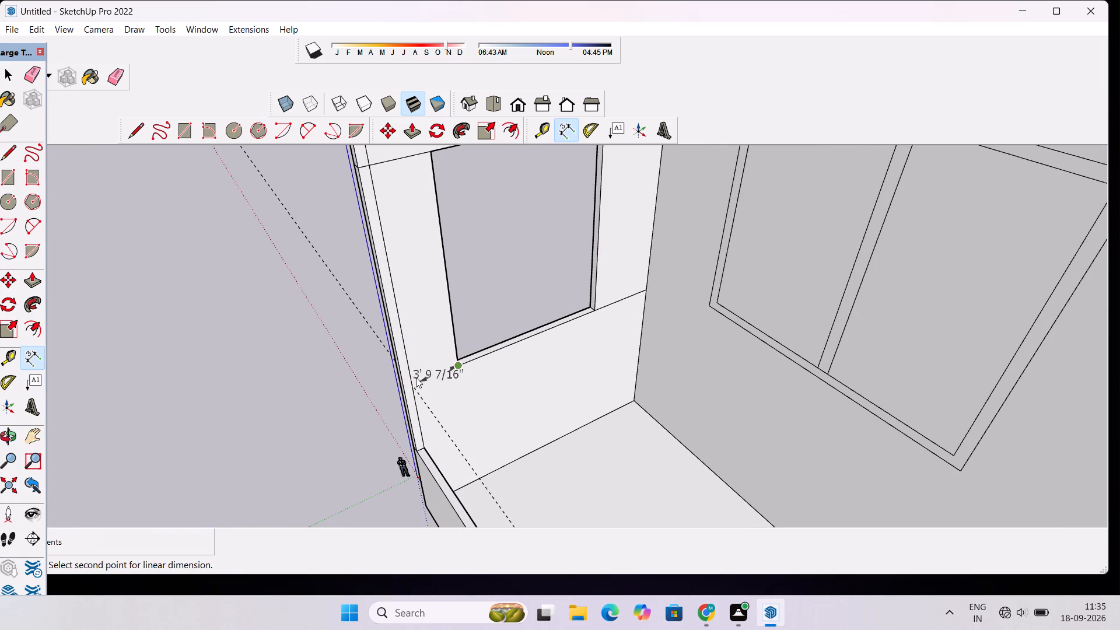
scroll(409, 380, up, 5)
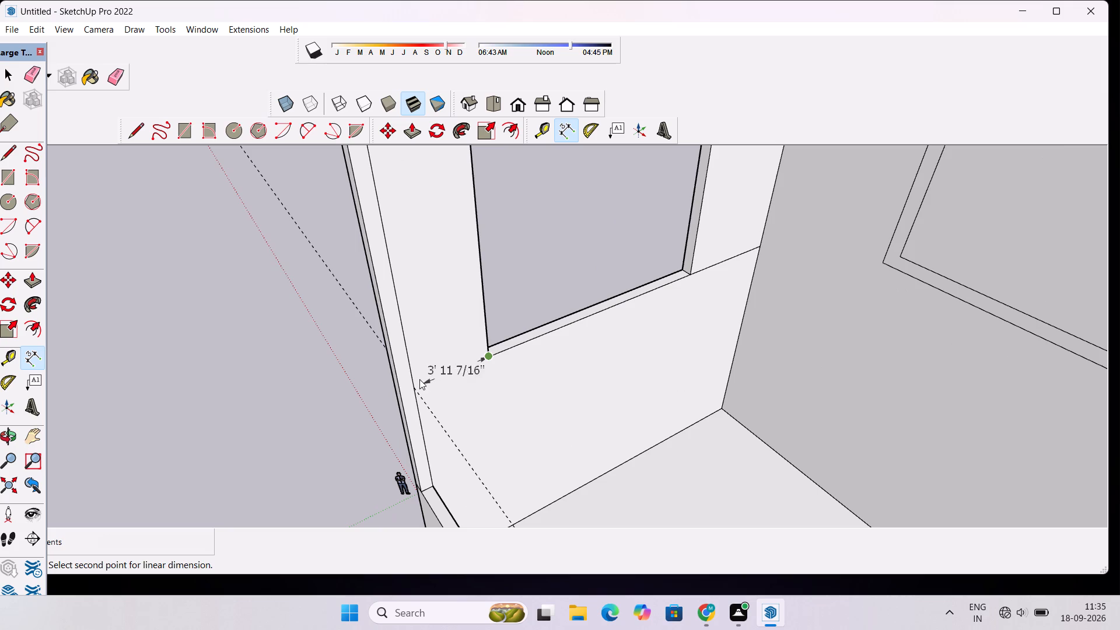
scroll(411, 383, up, 4)
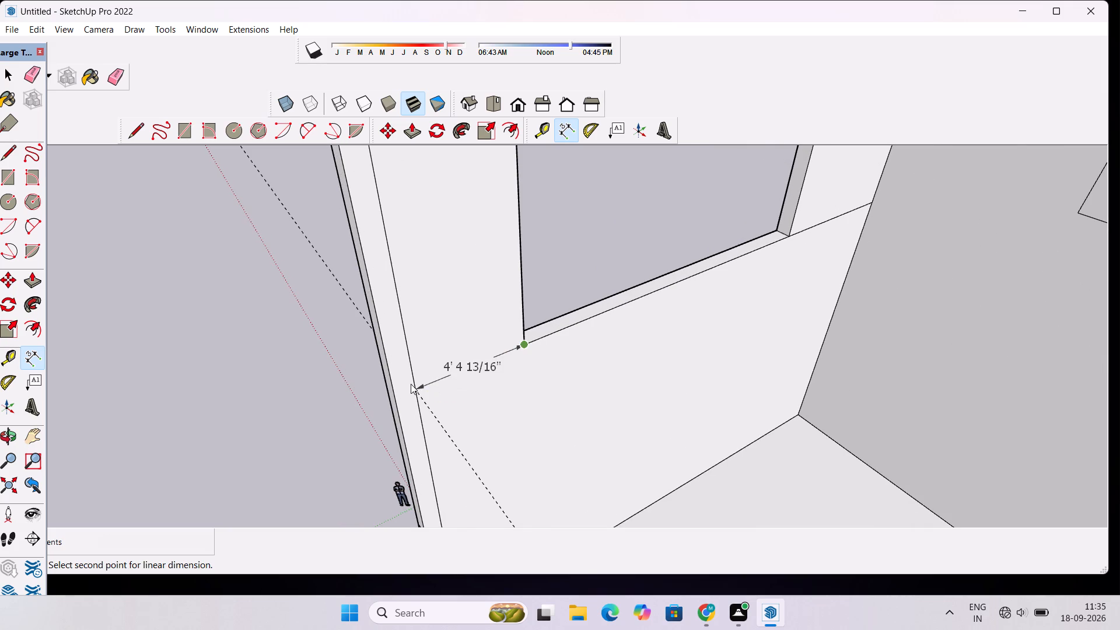
key(space)
scroll(391, 373, down, 10)
scroll(388, 367, up, 1)
scroll(388, 367, down, 11)
scroll(388, 367, up, 1)
scroll(388, 367, down, 3)
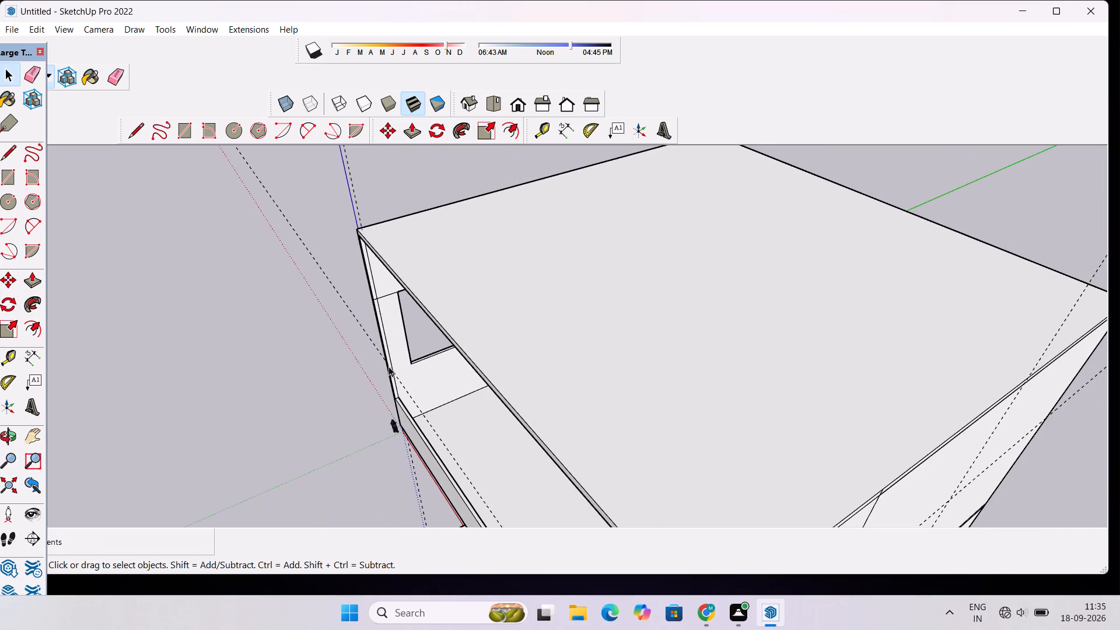
Push/Pull the inner face of the opposite side's corner post 4' 4 13/16" towards the house wall to widen it.
key(o)
drag(456, 390, 370, 349)
scroll(370, 329, down, 6)
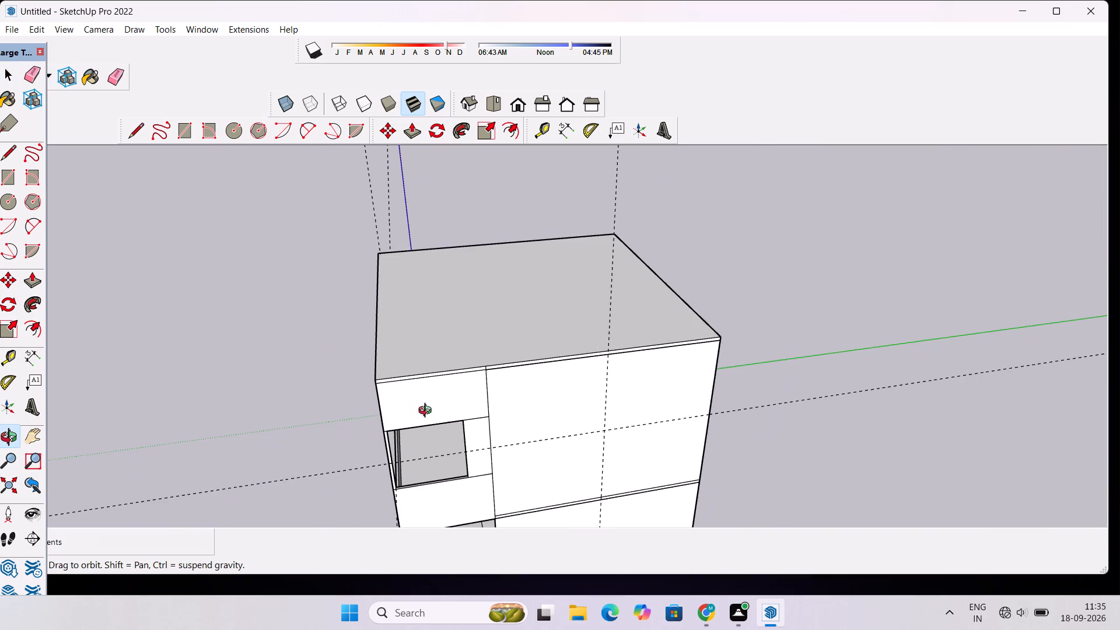
drag(426, 468, 406, 373)
scroll(393, 373, up, 8)
scroll(400, 393, down, 2)
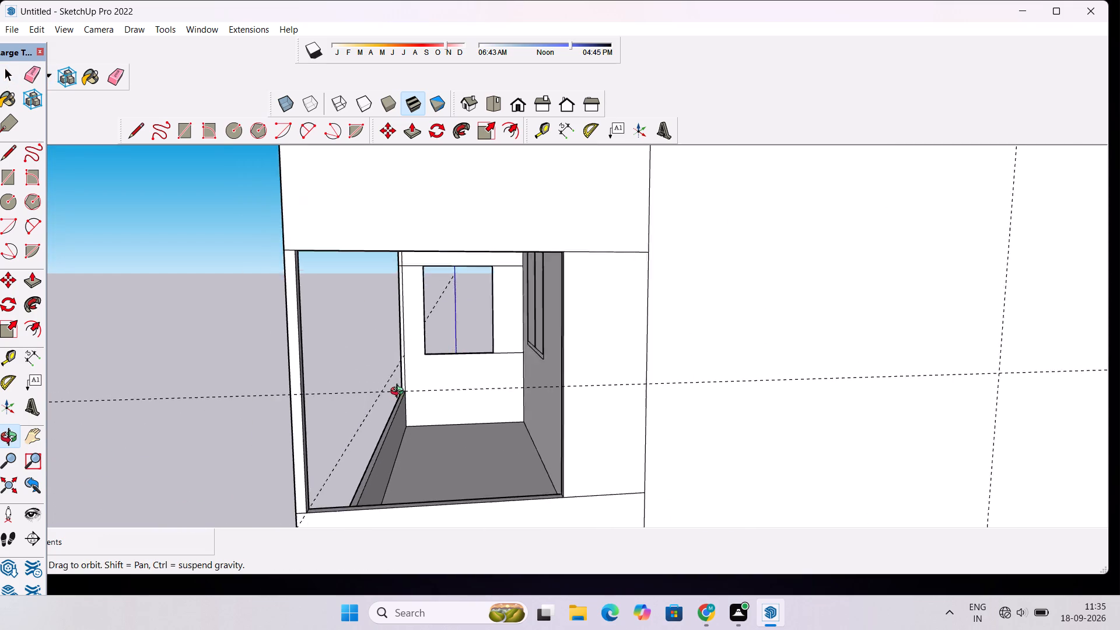
scroll(400, 393, down, 2)
scroll(395, 387, up, 3)
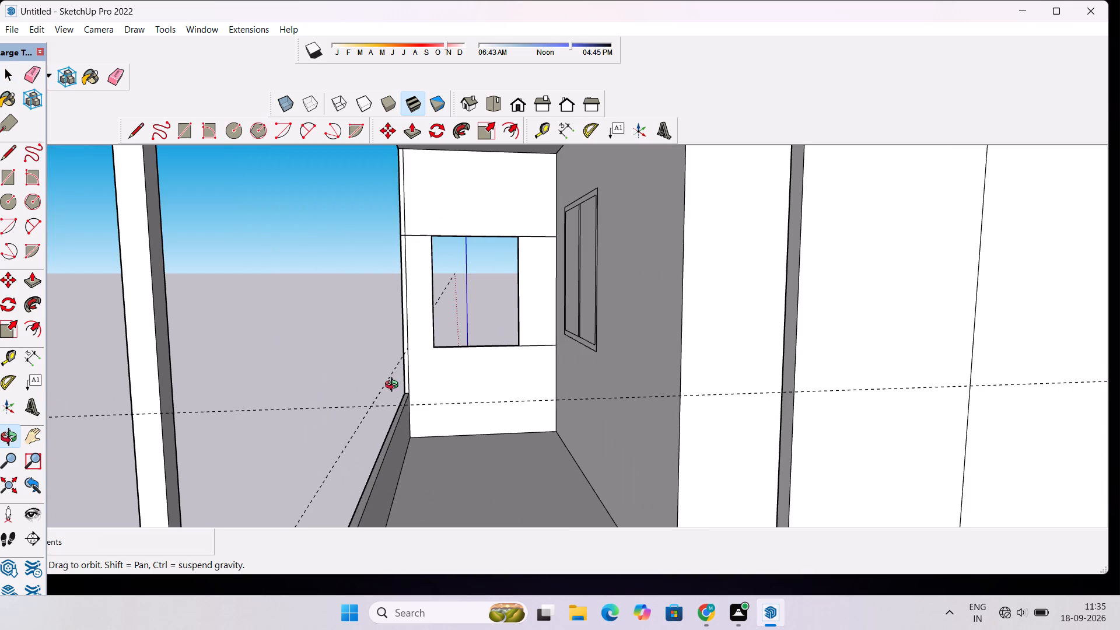
scroll(388, 383, down, 1)
drag(388, 383, 379, 393)
scroll(379, 393, down, 5)
shift+drag(367, 404, 363, 376)
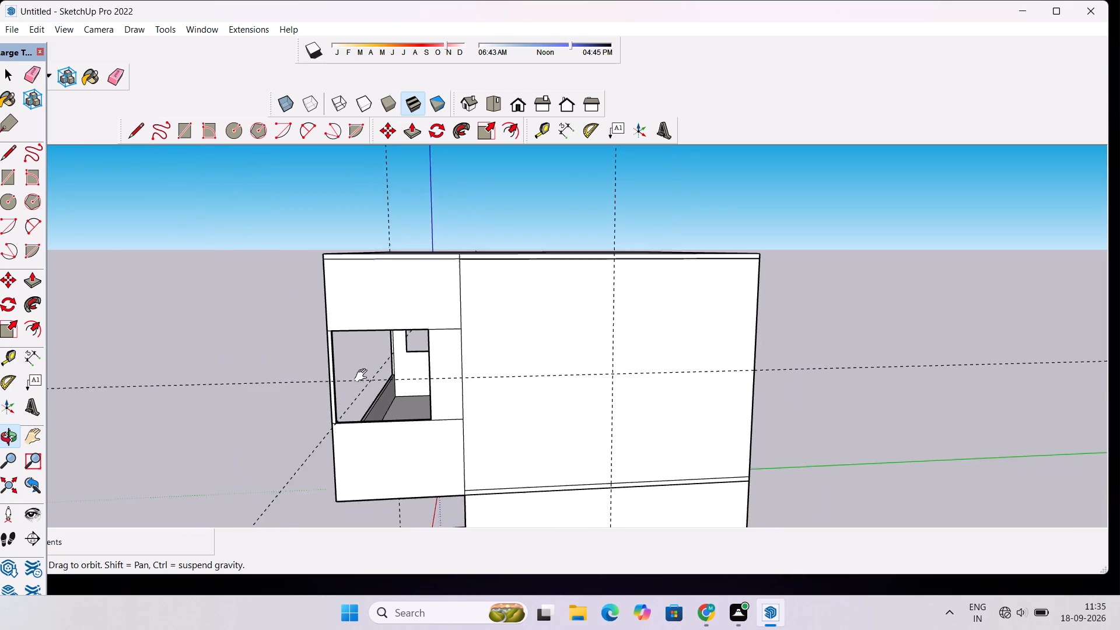
shift+drag(363, 376, 363, 367)
scroll(363, 365, up, 3)
drag(364, 374, 352, 388)
drag(339, 384, 323, 393)
scroll(322, 393, up, 2)
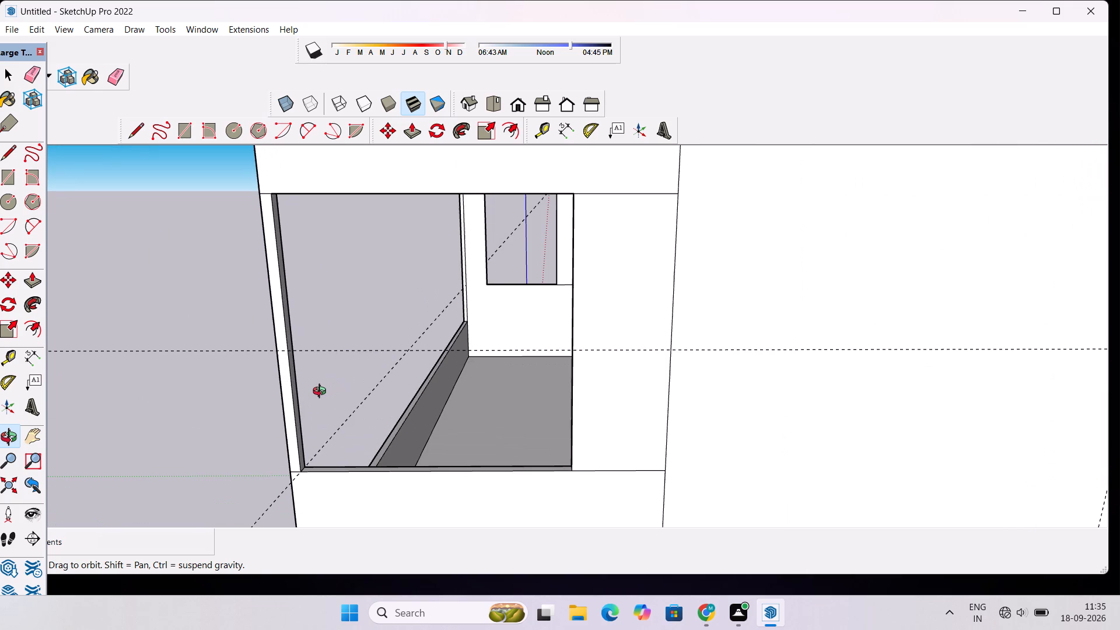
key(p)
scroll(284, 335, up, 3)
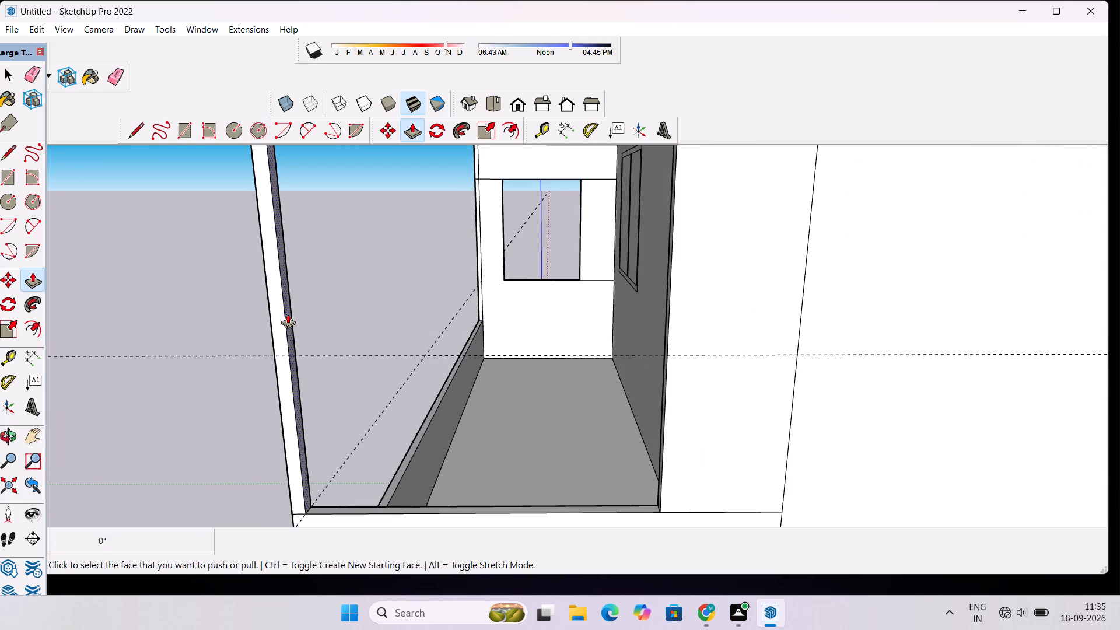
click(288, 314)
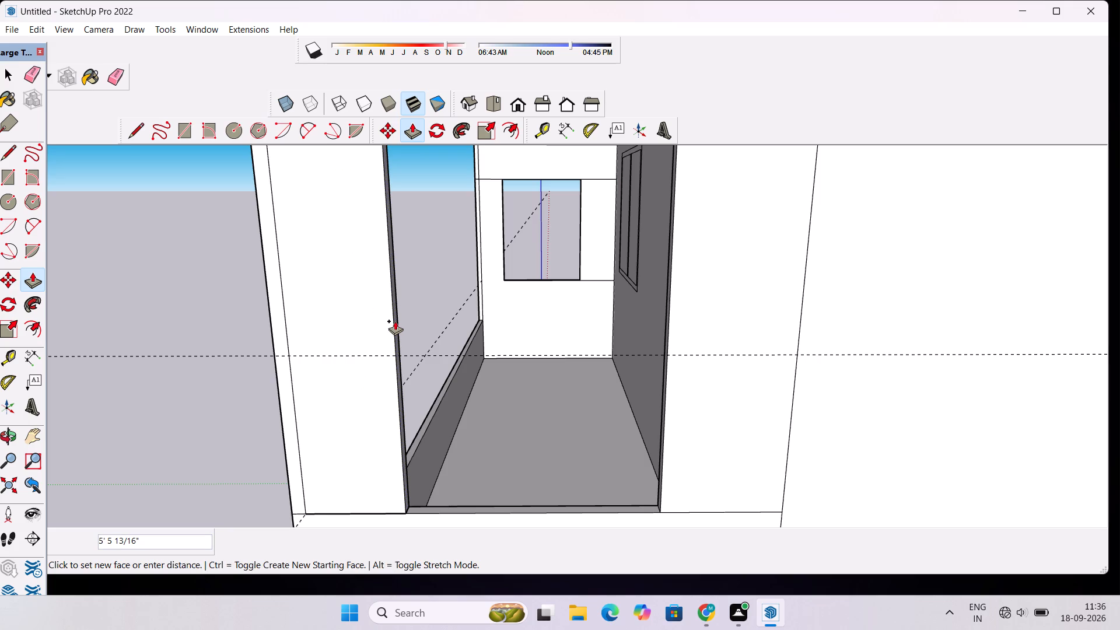
key(4)
key(apostrophe)
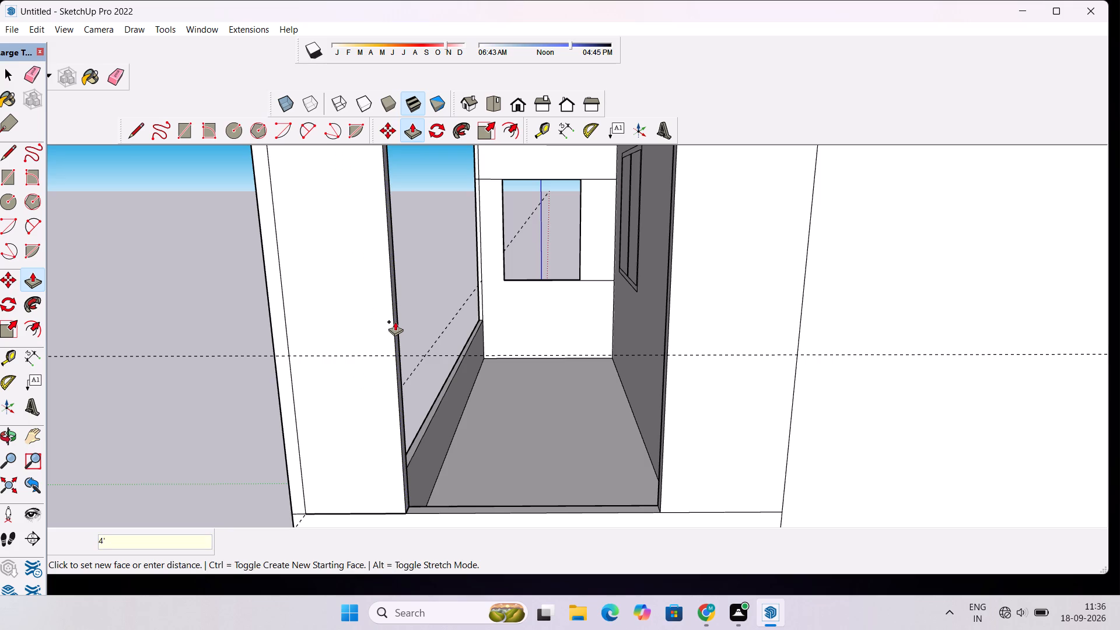
key(space)
text(4 13)
key(slash)
text(16")
key(Return)
Examine the balcony's two side openings from the front and both outer sides, comparing the widened corner post with the side wall.
key(o)
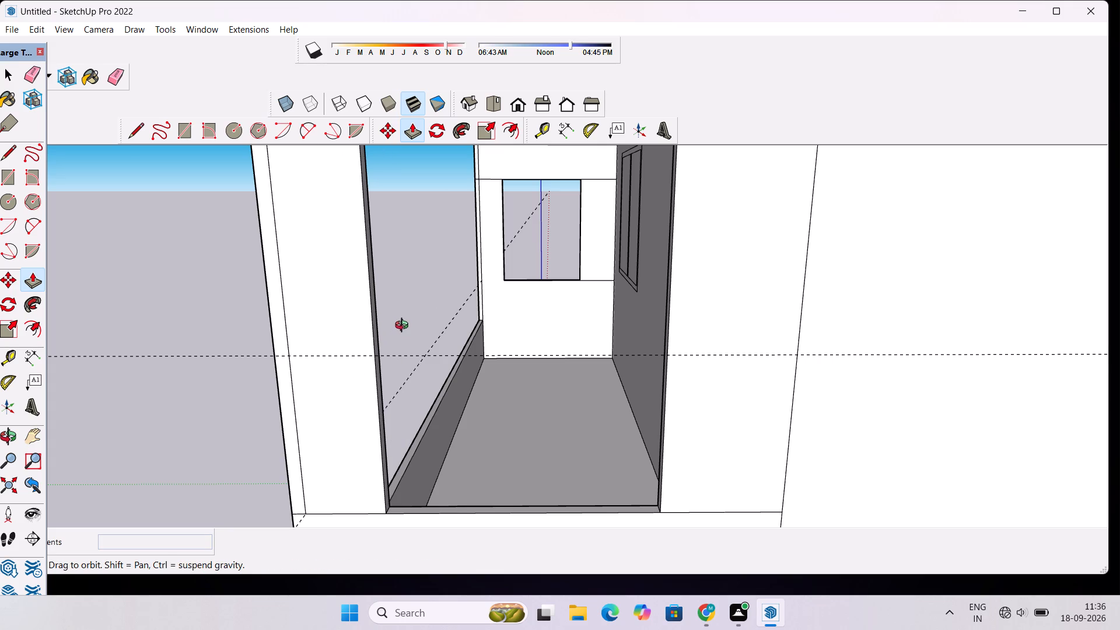
scroll(390, 343, down, 4)
drag(306, 348, 476, 323)
scroll(483, 320, down, 4)
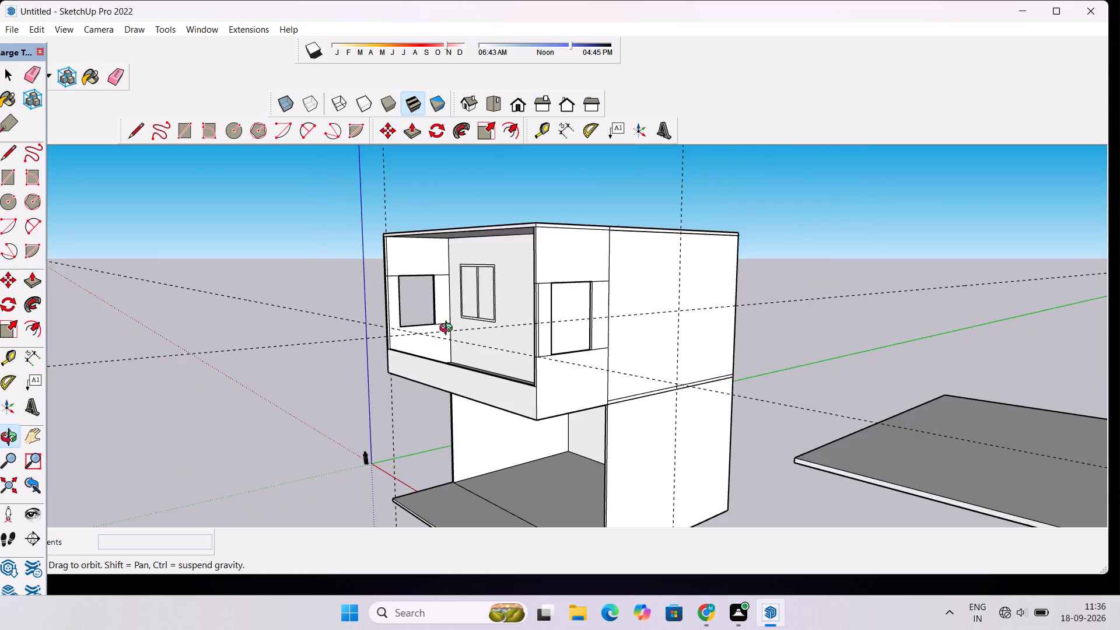
drag(471, 335, 743, 352)
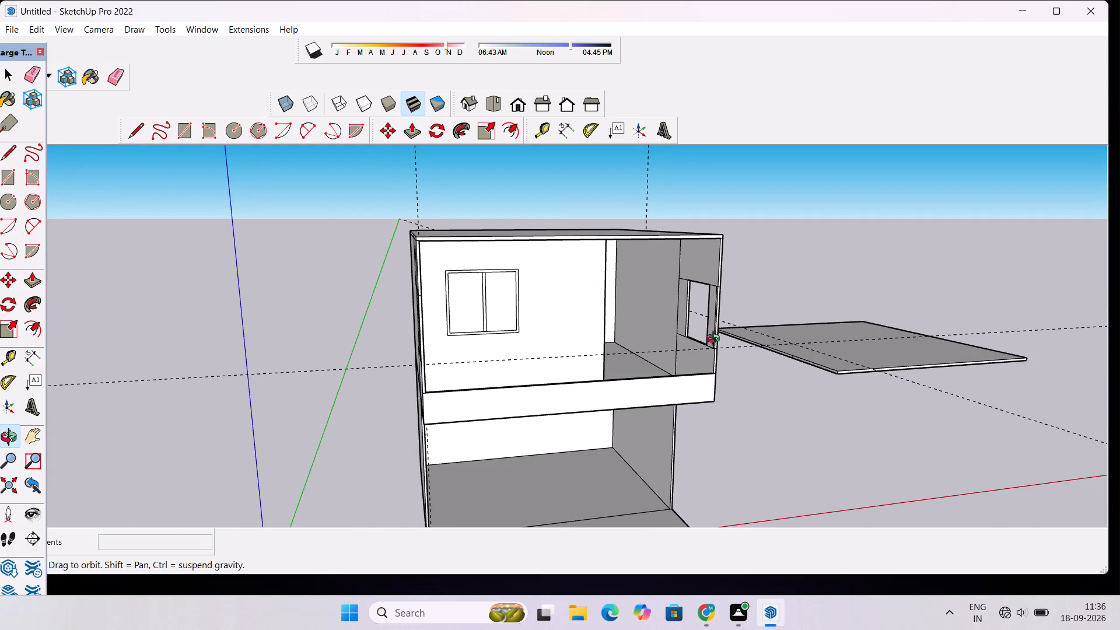
scroll(553, 324, down, 4)
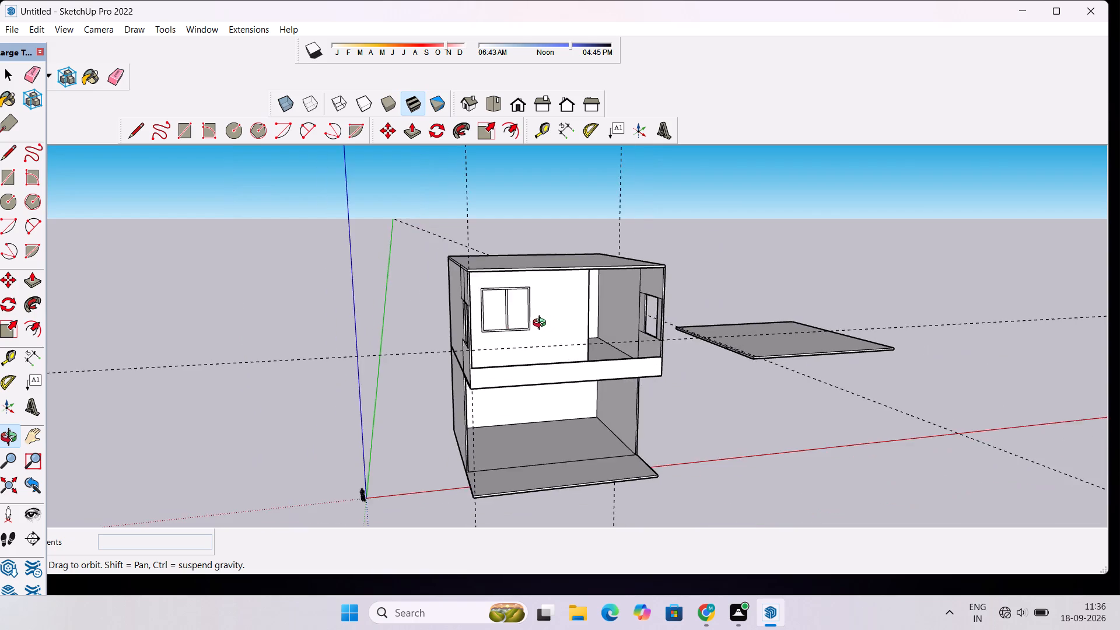
drag(467, 342, 623, 369)
scroll(662, 308, up, 4)
drag(699, 325, 587, 336)
scroll(575, 330, down, 3)
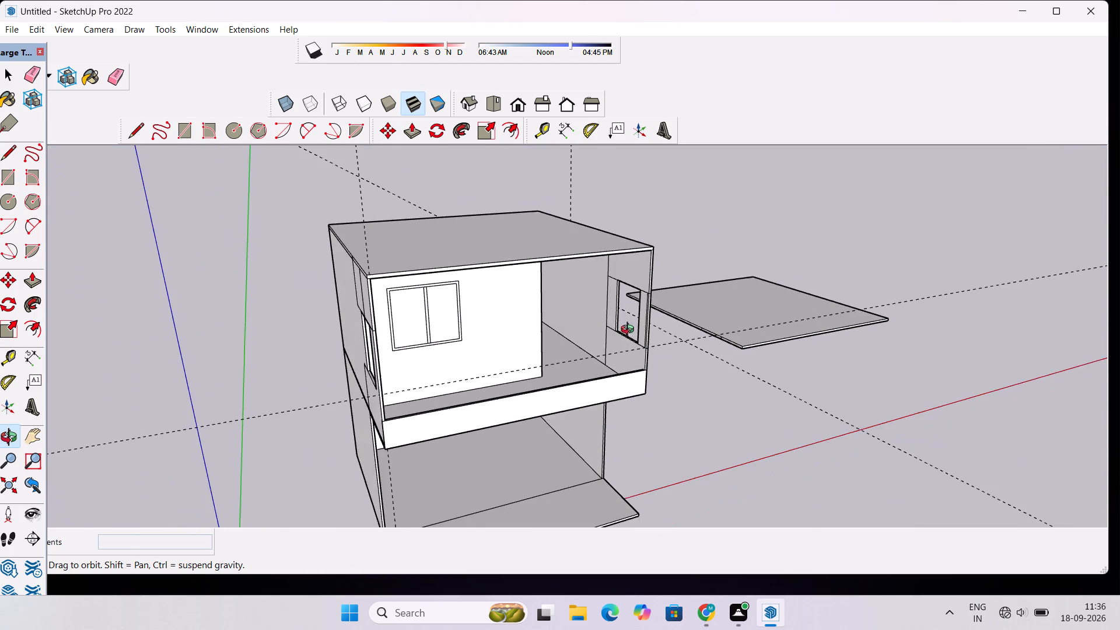
drag(630, 331, 569, 336)
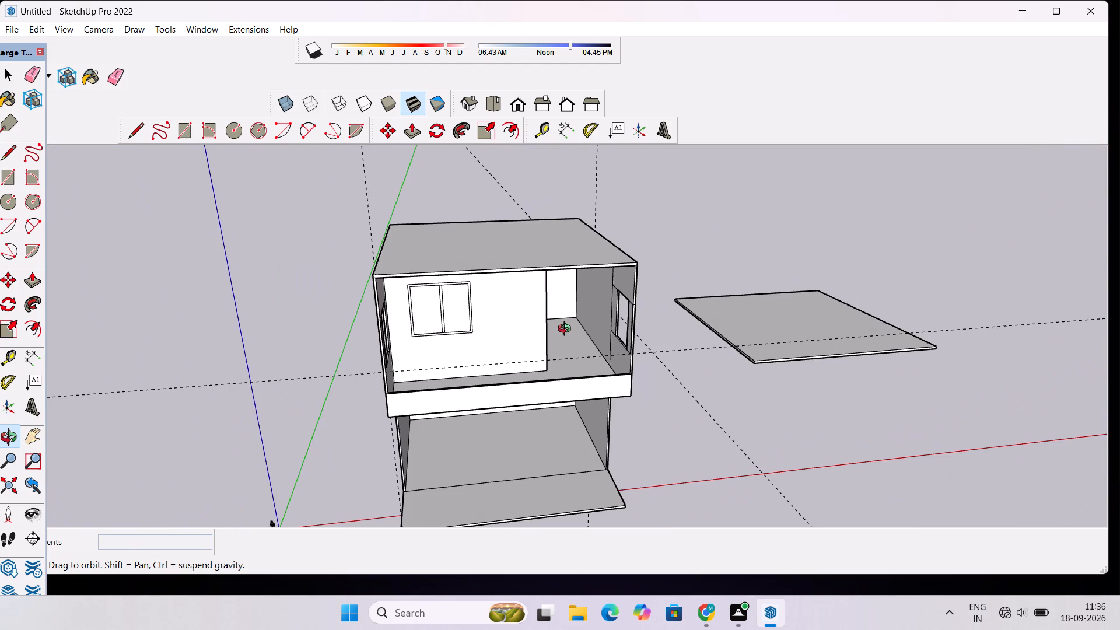
scroll(567, 330, down, 5)
scroll(535, 264, up, 5)
drag(413, 312, 745, 288)
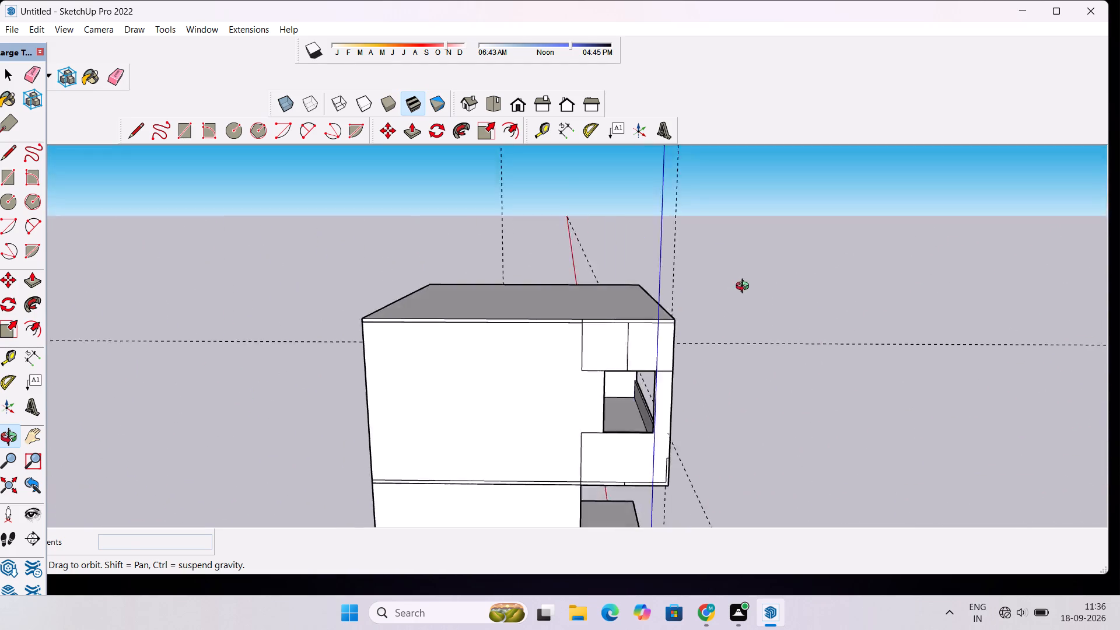
drag(745, 288, 570, 316)
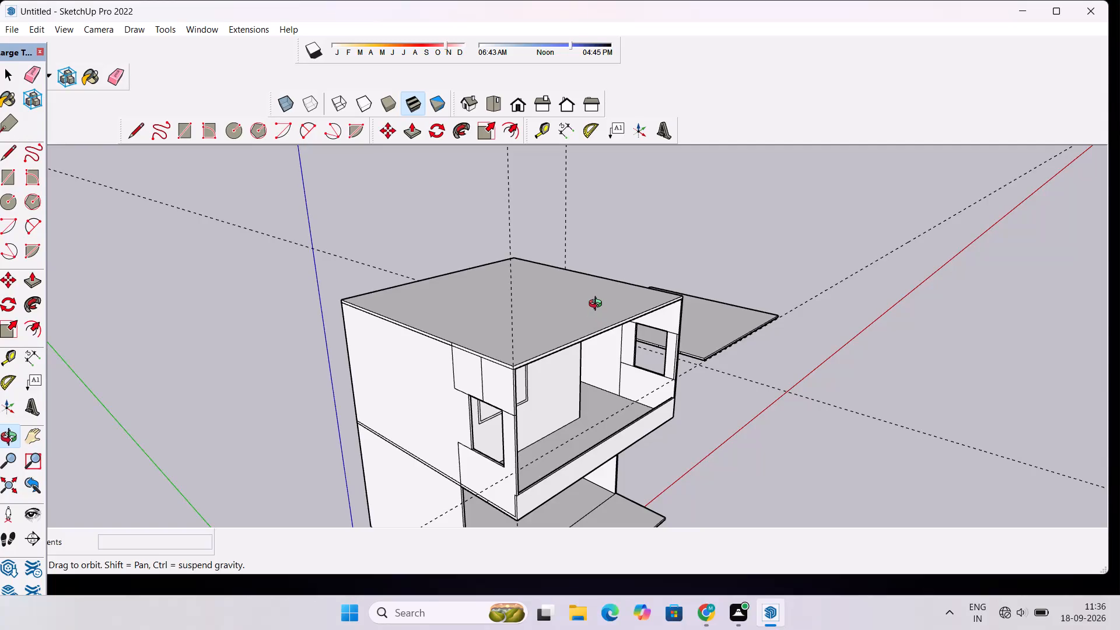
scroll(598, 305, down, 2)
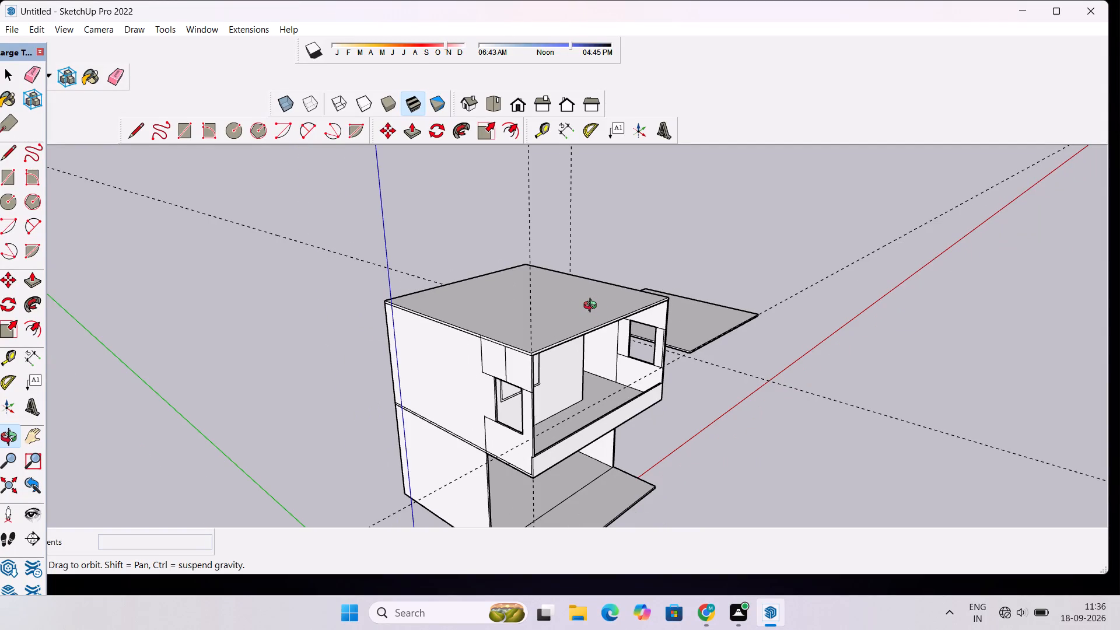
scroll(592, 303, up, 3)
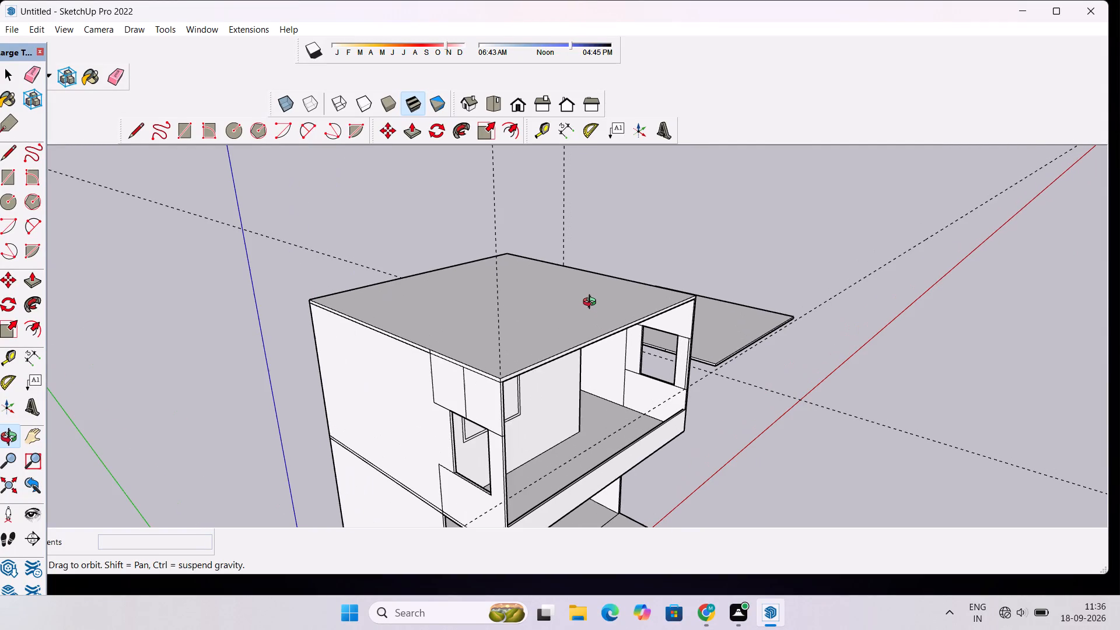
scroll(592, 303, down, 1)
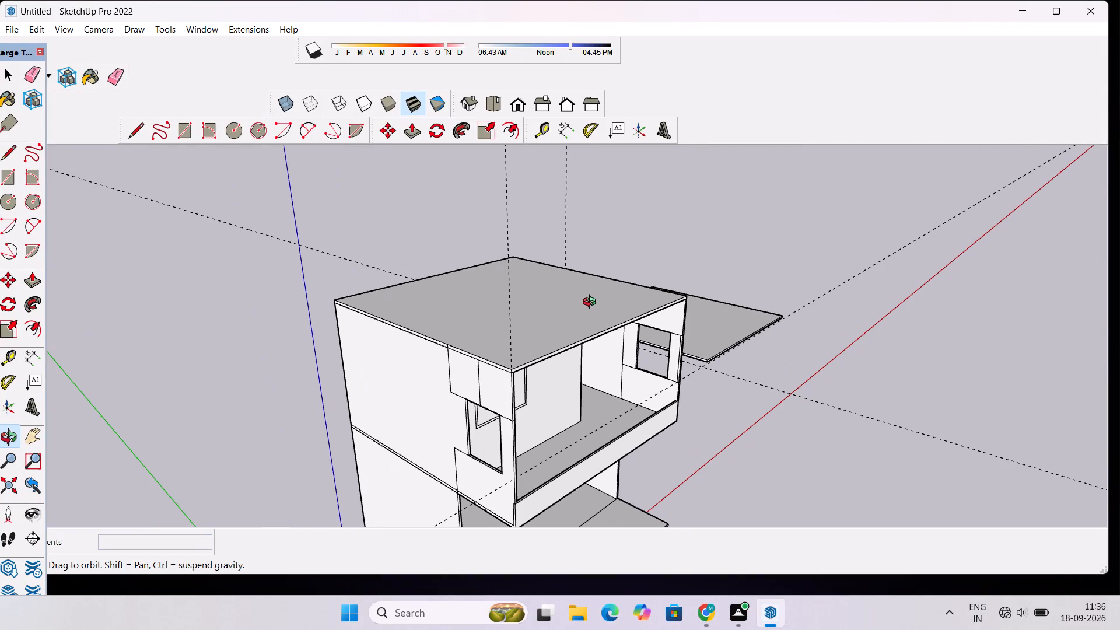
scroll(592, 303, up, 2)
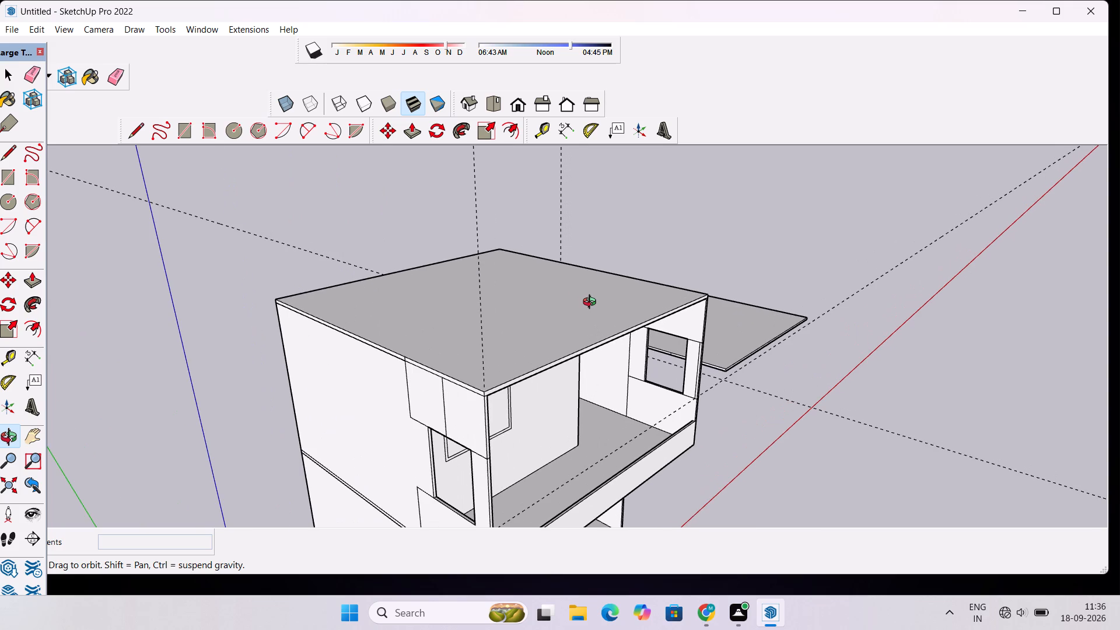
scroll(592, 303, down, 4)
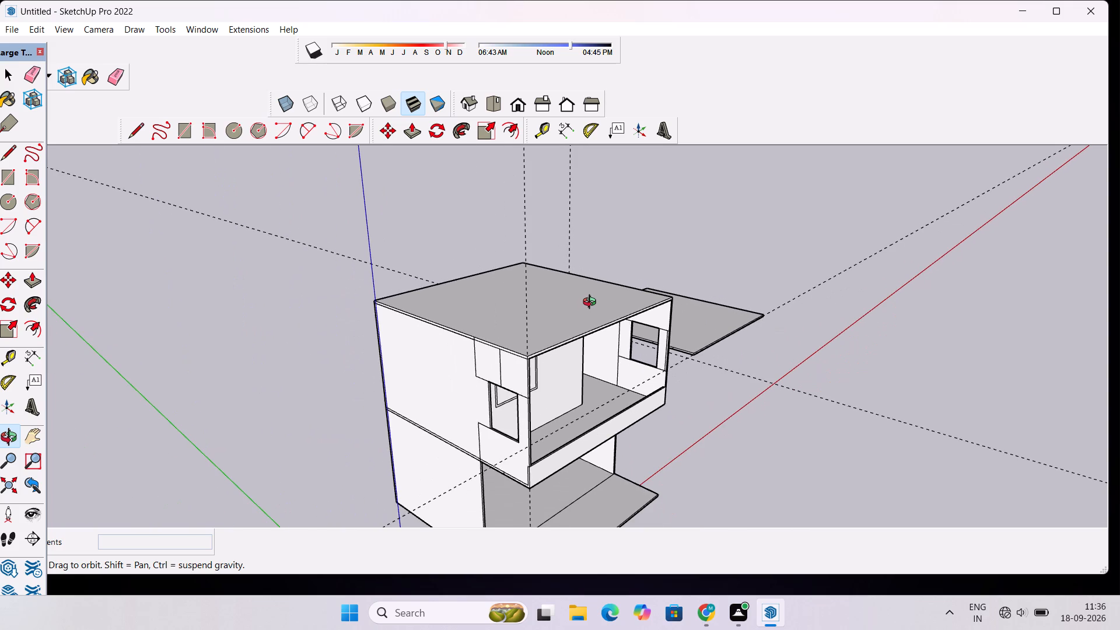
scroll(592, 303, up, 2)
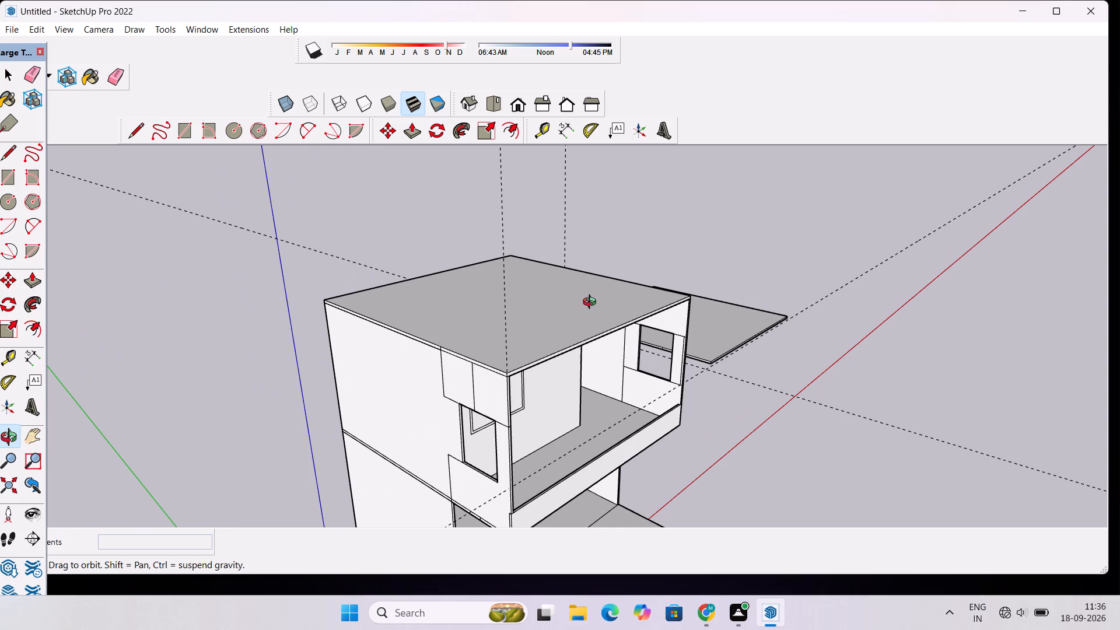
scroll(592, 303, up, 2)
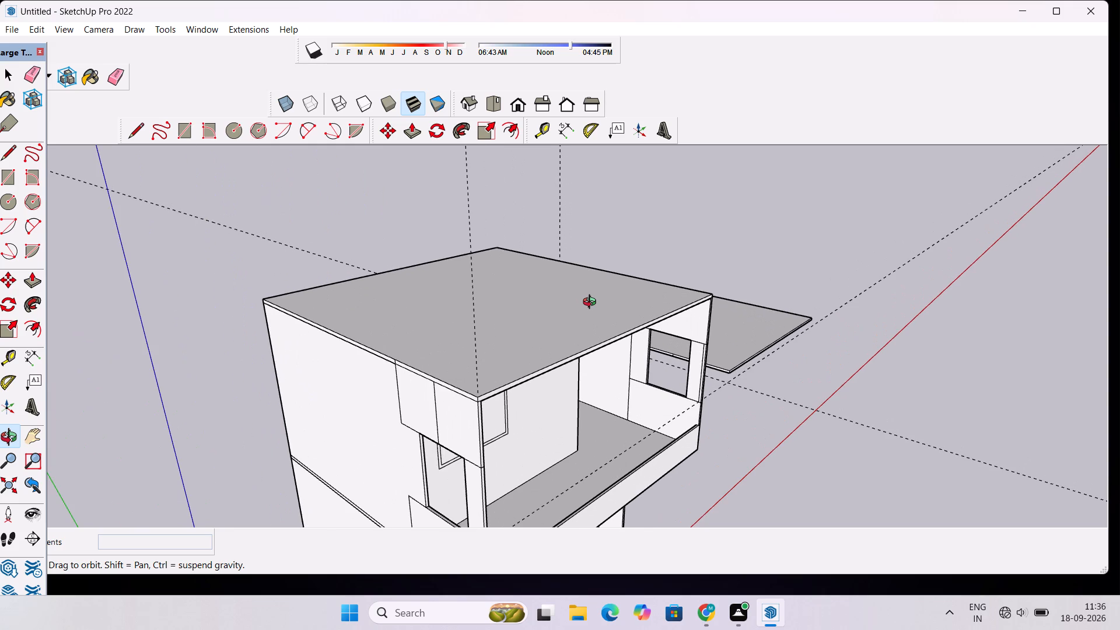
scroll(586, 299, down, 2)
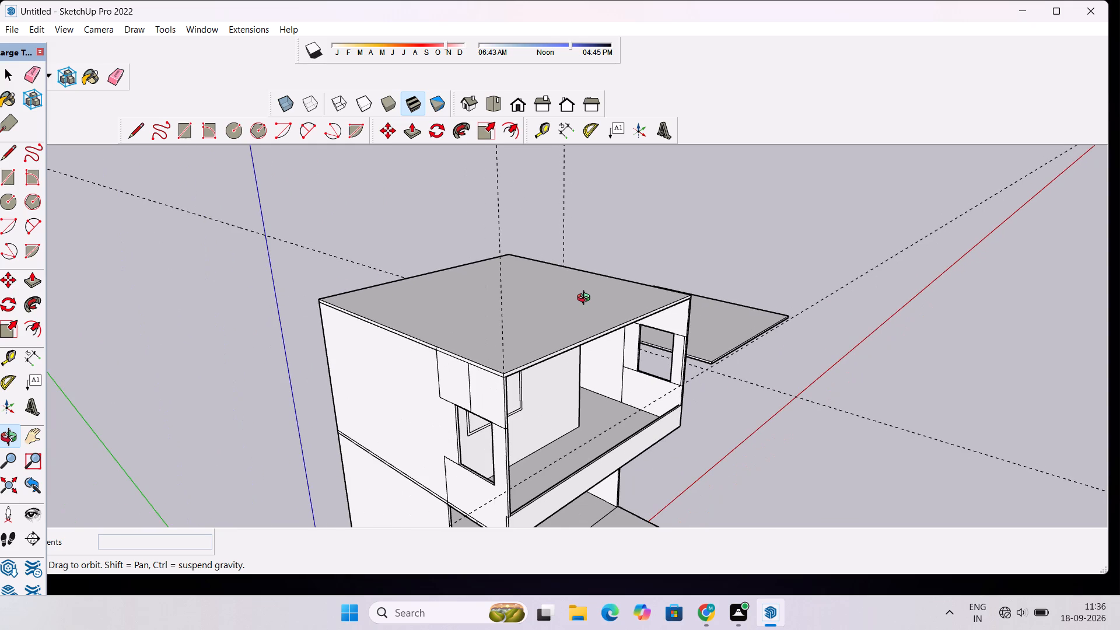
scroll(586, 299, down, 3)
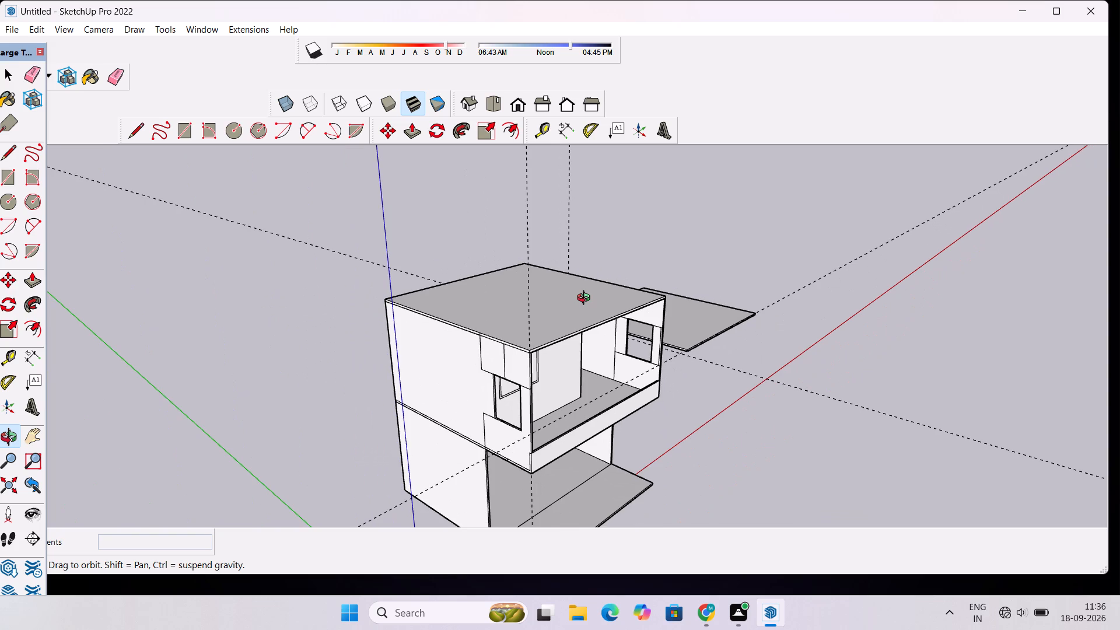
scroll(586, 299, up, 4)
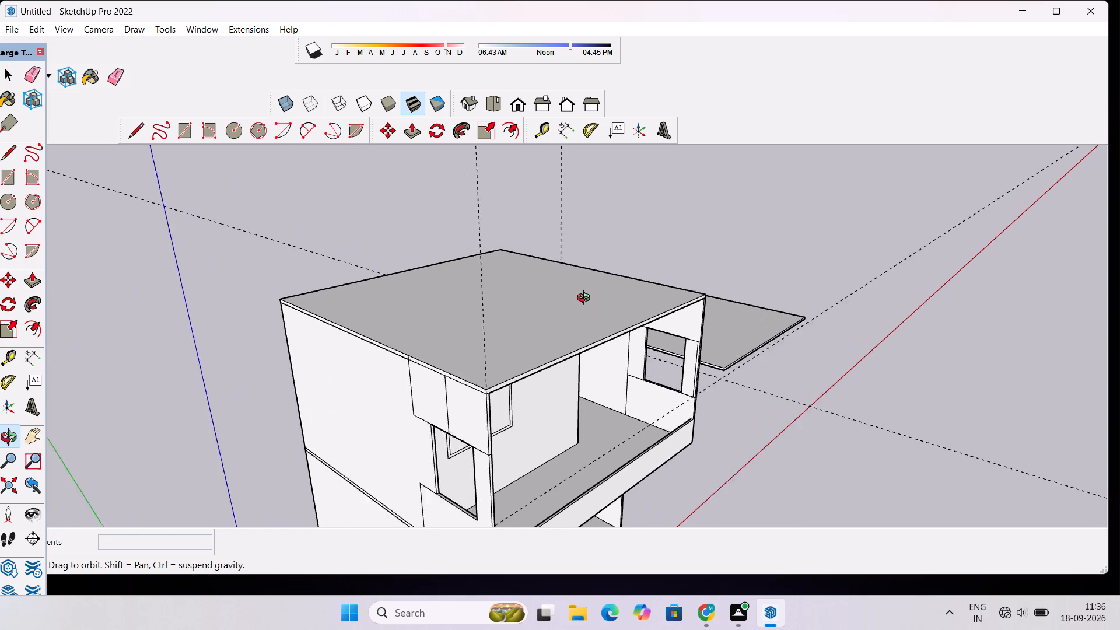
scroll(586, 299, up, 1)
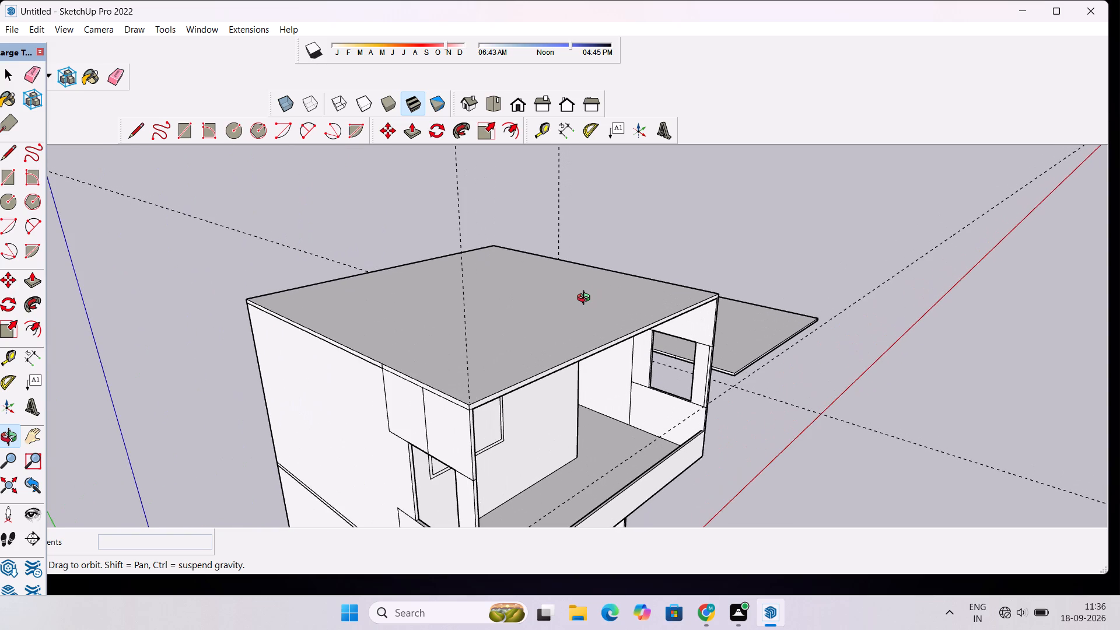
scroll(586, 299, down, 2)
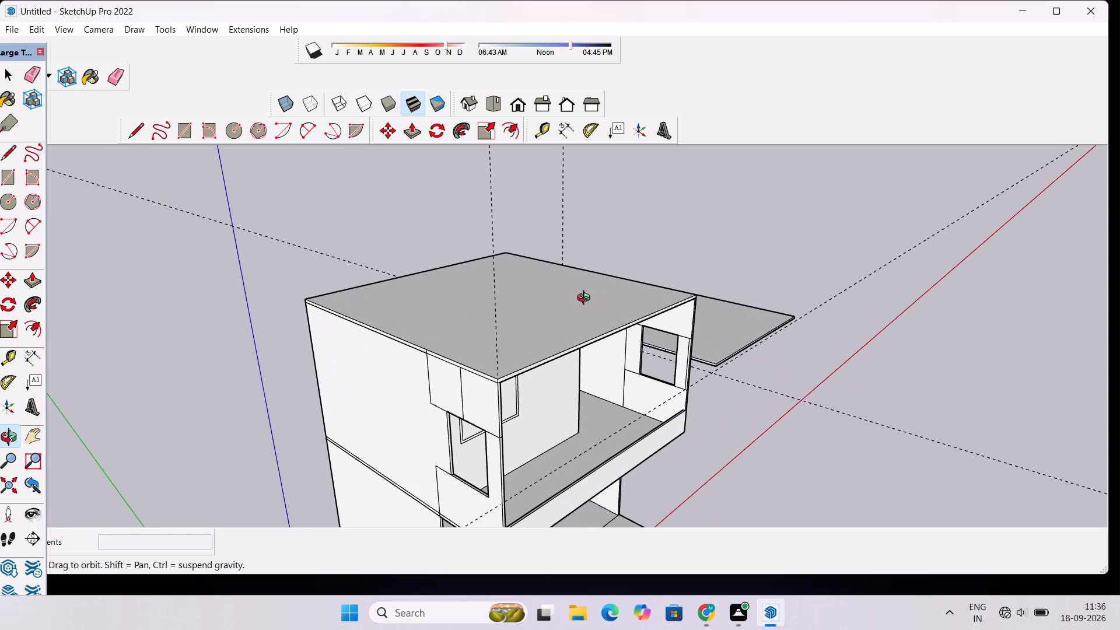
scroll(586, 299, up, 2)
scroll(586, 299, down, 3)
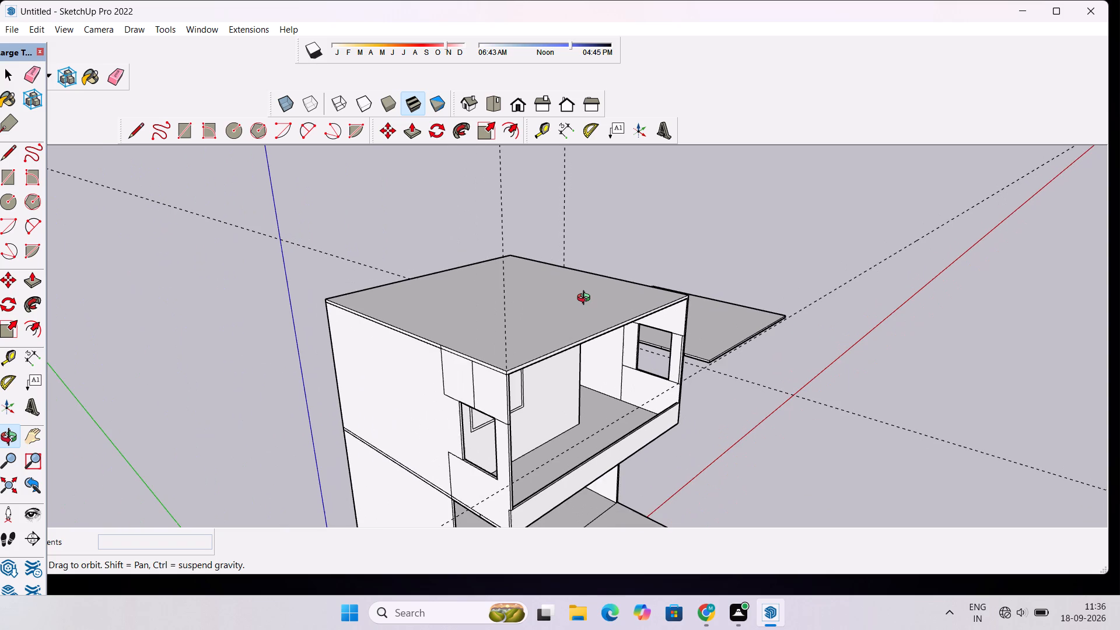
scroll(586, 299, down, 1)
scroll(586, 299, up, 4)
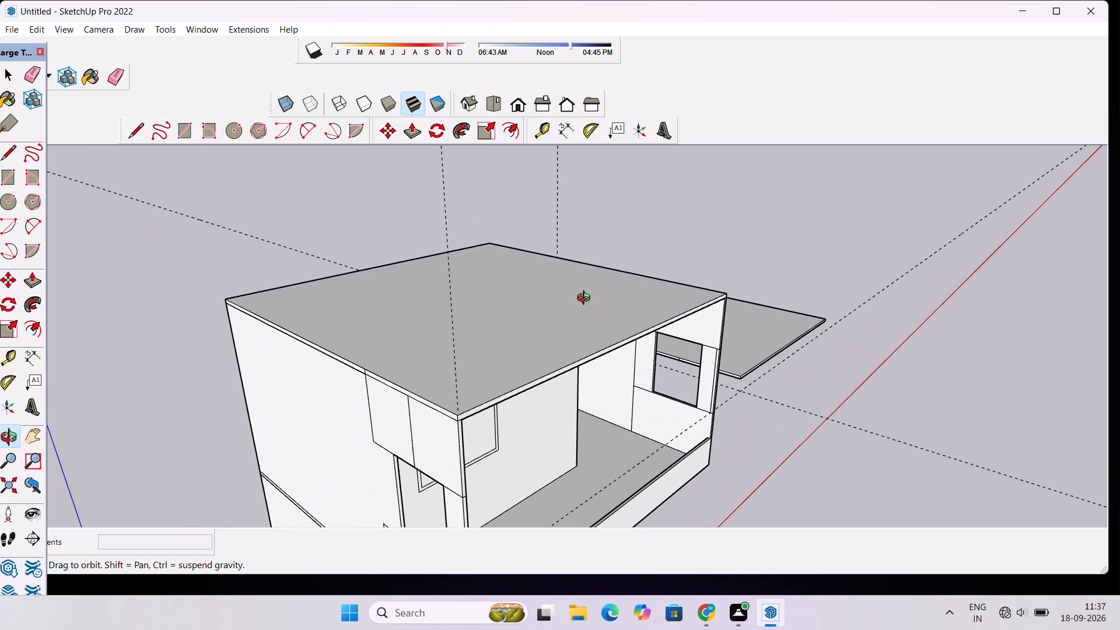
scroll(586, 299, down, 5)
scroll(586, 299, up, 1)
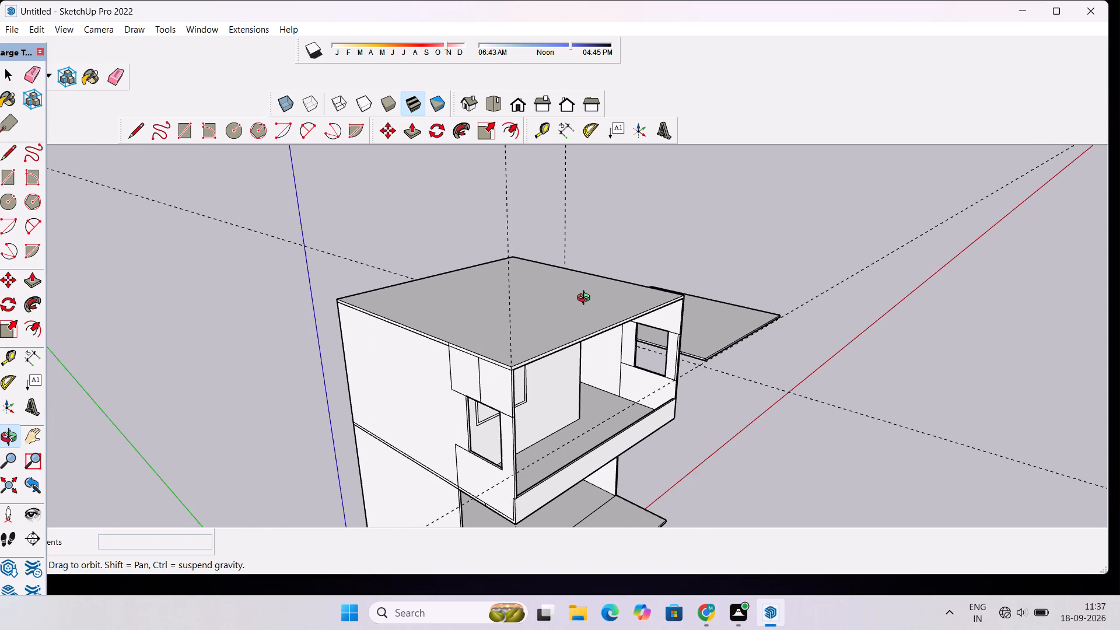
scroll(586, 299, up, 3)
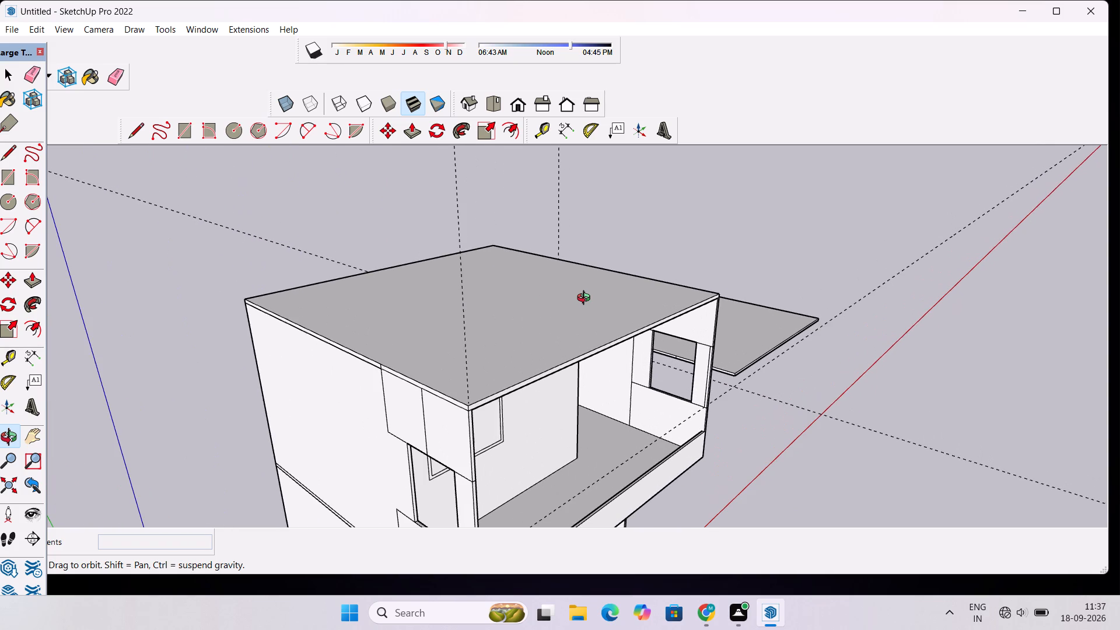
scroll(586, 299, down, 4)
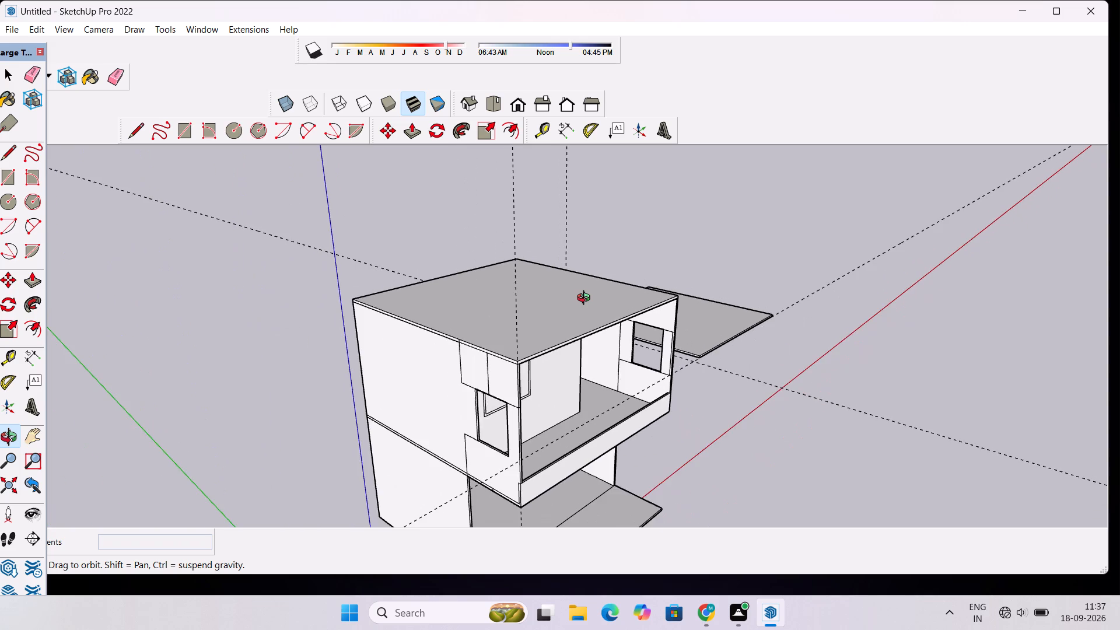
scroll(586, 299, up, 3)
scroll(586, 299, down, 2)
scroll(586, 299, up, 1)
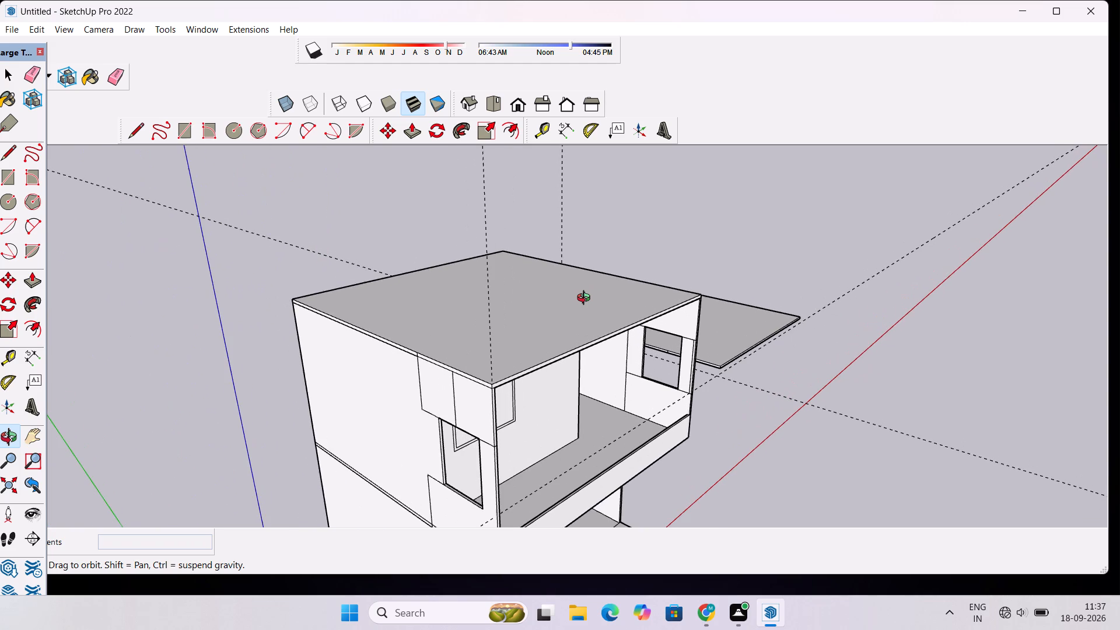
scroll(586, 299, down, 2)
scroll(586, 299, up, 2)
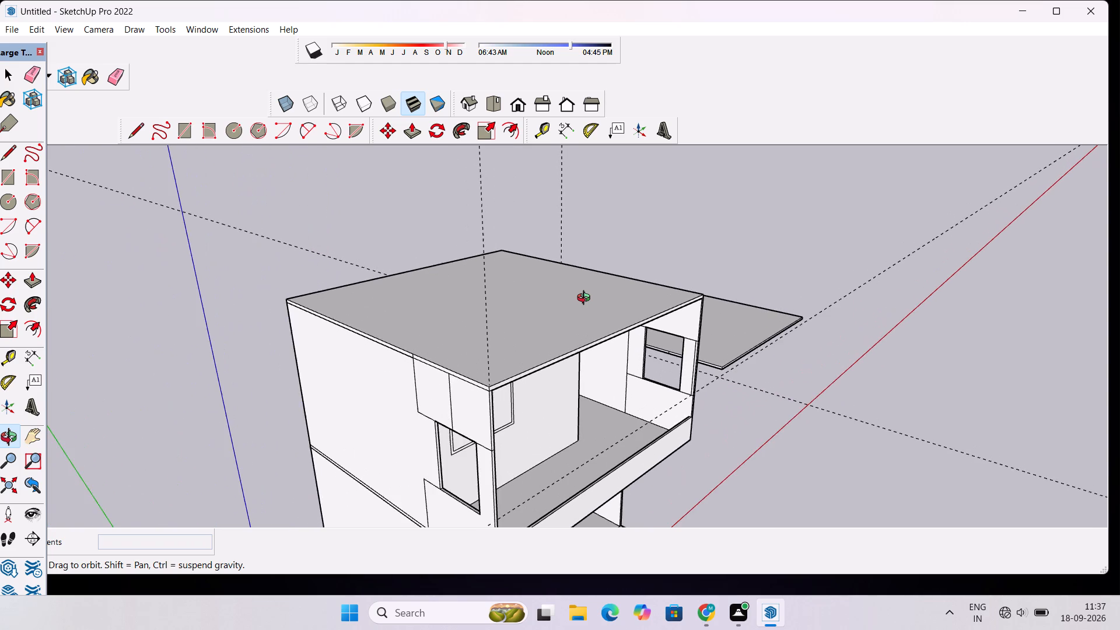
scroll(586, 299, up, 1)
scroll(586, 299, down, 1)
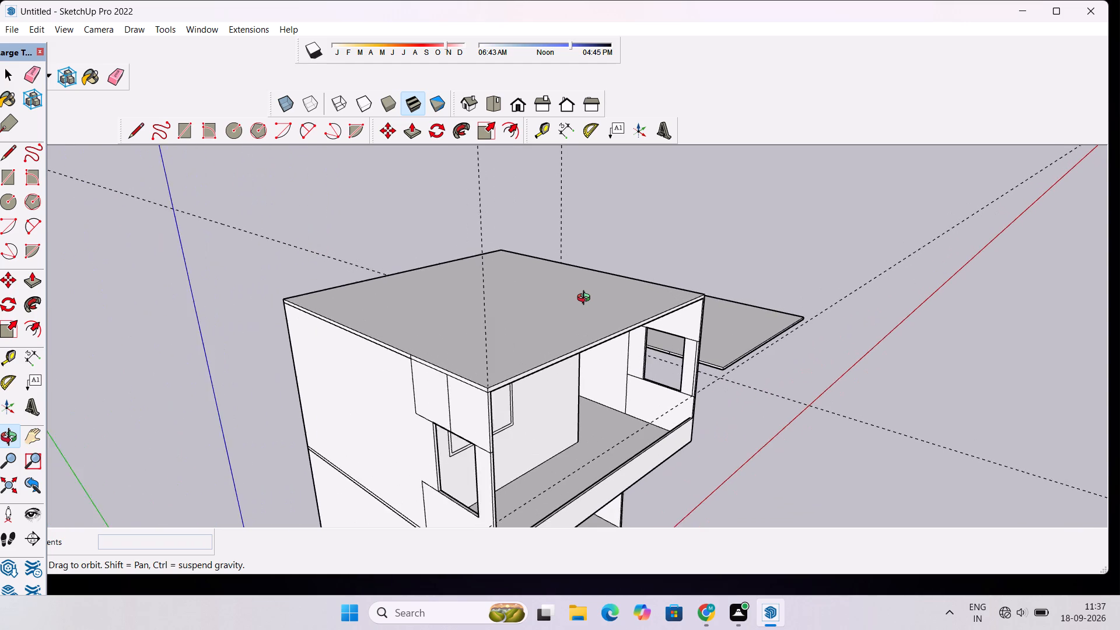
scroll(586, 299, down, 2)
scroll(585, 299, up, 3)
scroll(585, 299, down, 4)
Examine the whole house and the balcony interior from several angles, checking the inner faces of both side openings.
drag(849, 355, 722, 355)
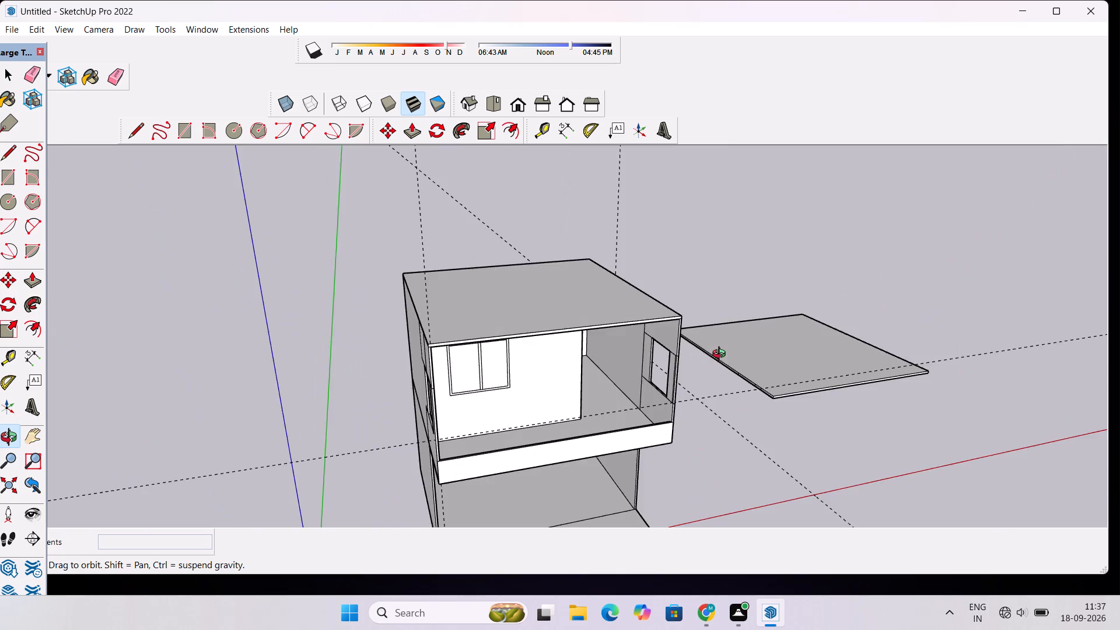
scroll(721, 355, down, 5)
drag(529, 406, 636, 391)
scroll(636, 391, down, 2)
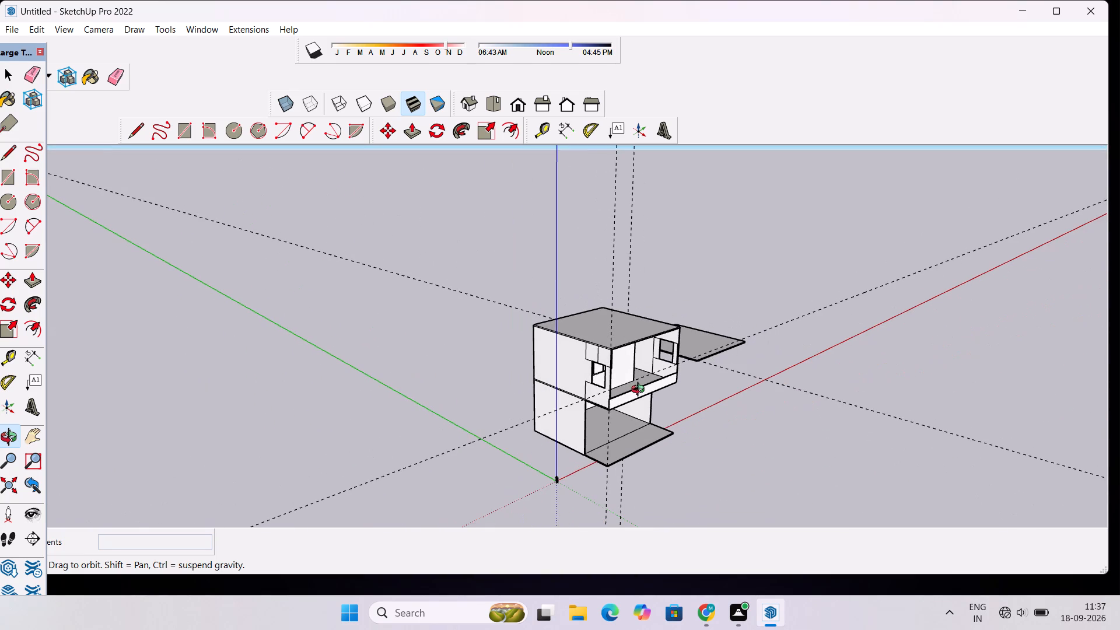
scroll(631, 376, down, 1)
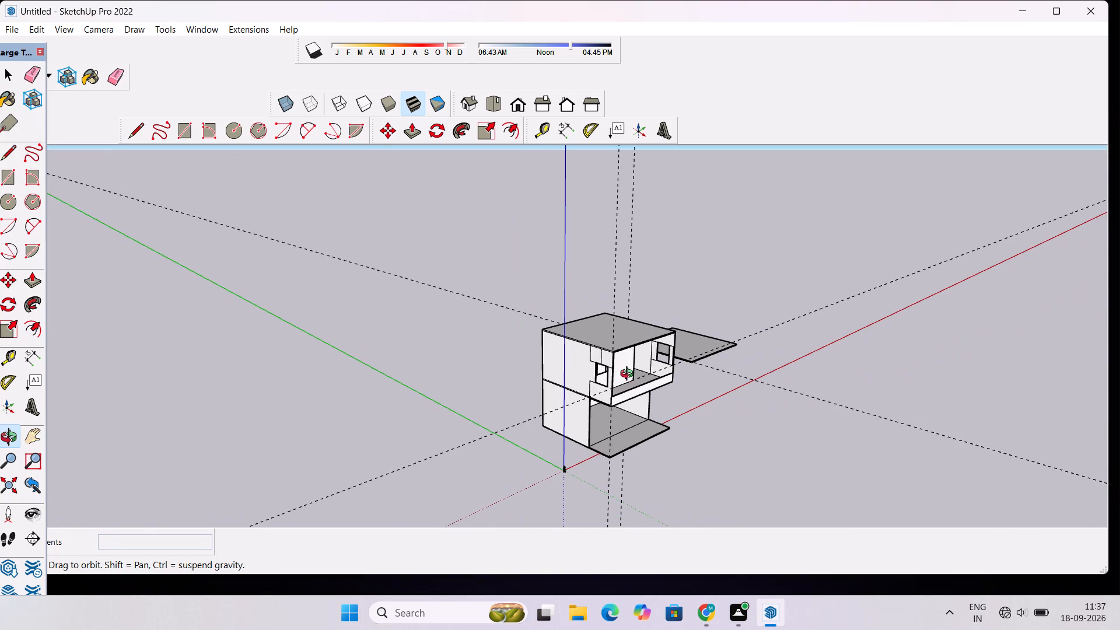
scroll(629, 374, down, 3)
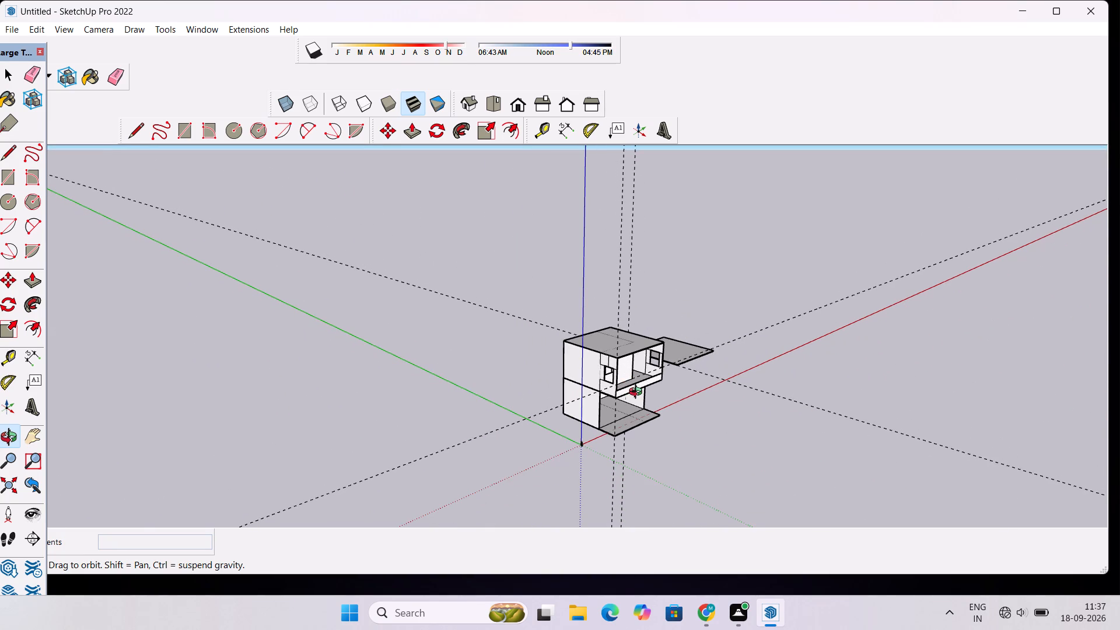
scroll(638, 393, down, 2)
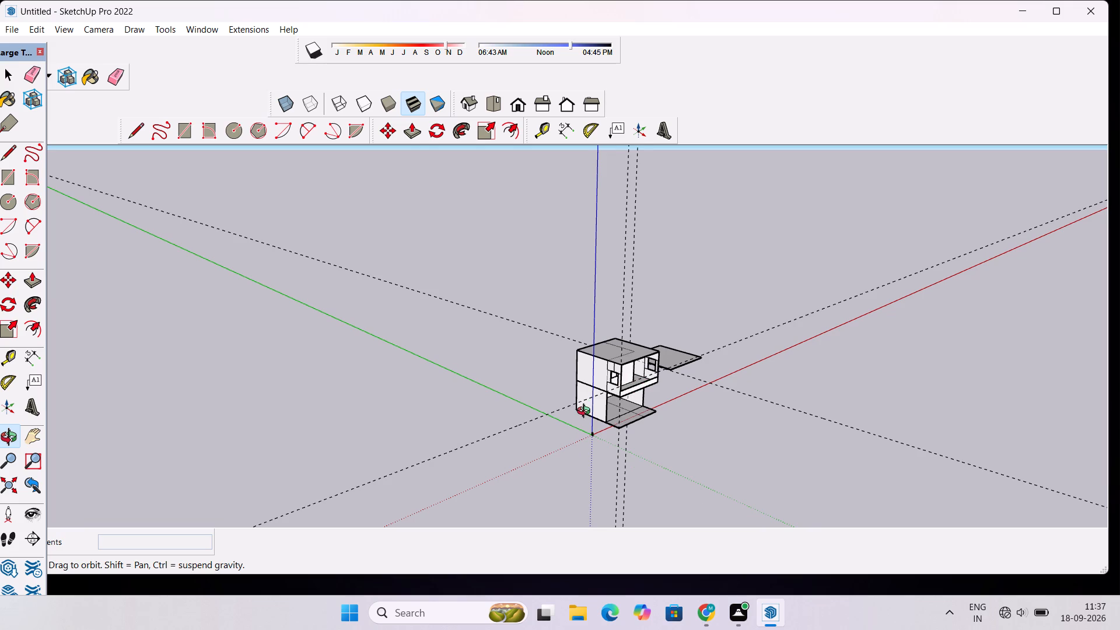
scroll(573, 394, down, 4)
scroll(581, 343, down, 2)
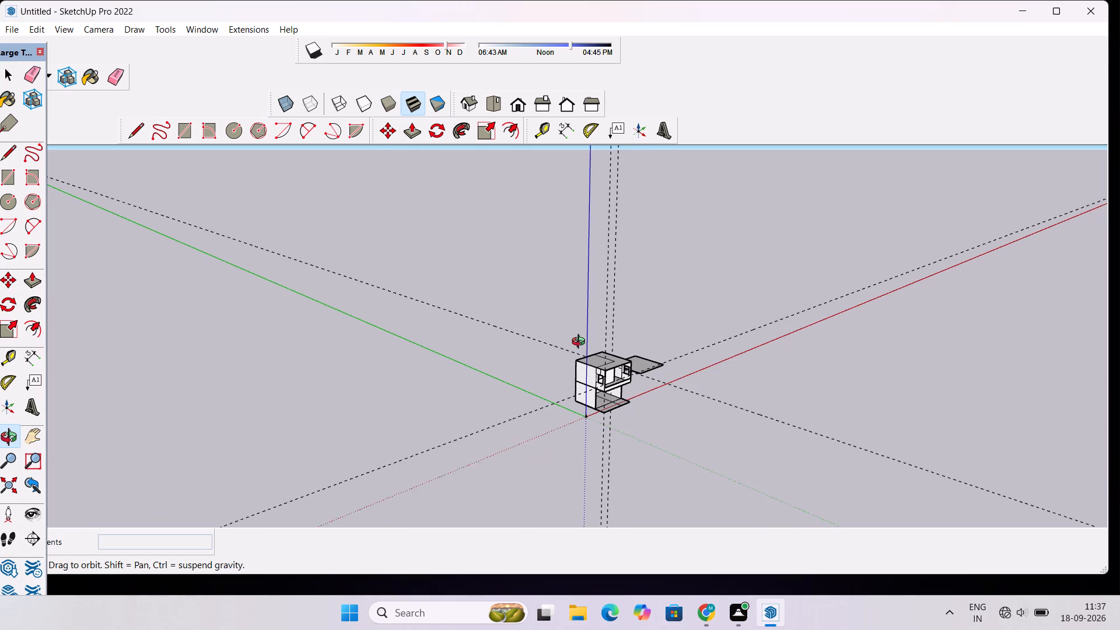
scroll(581, 343, down, 1)
shift+drag(602, 346, 535, 354)
scroll(529, 349, down, 4)
drag(600, 421, 551, 421)
scroll(527, 377, up, 8)
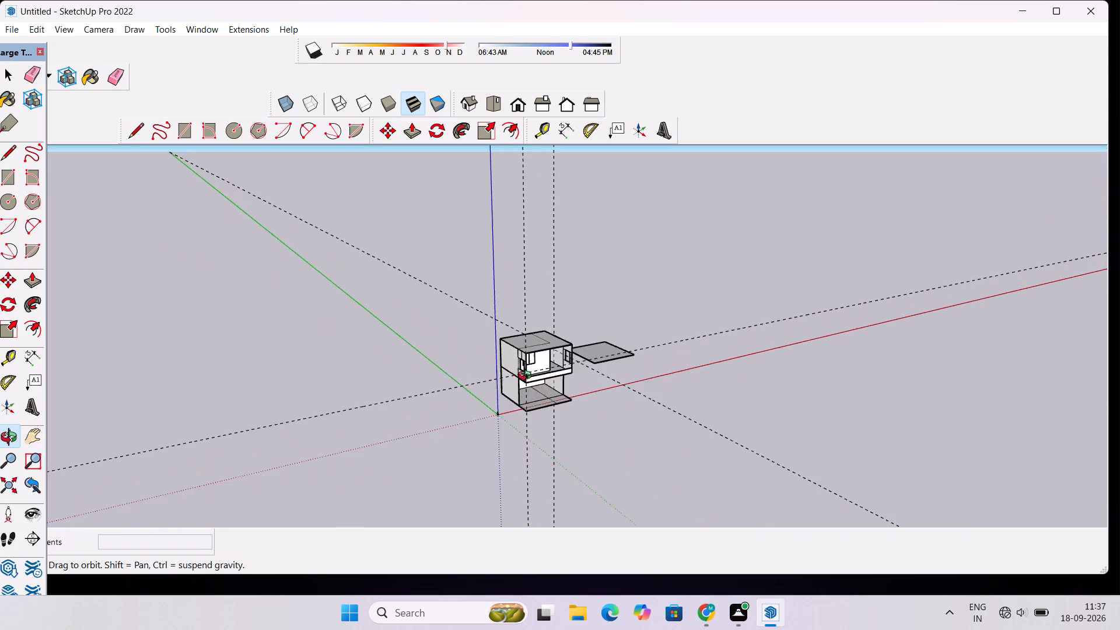
scroll(527, 377, up, 5)
scroll(579, 367, up, 3)
scroll(776, 353, down, 2)
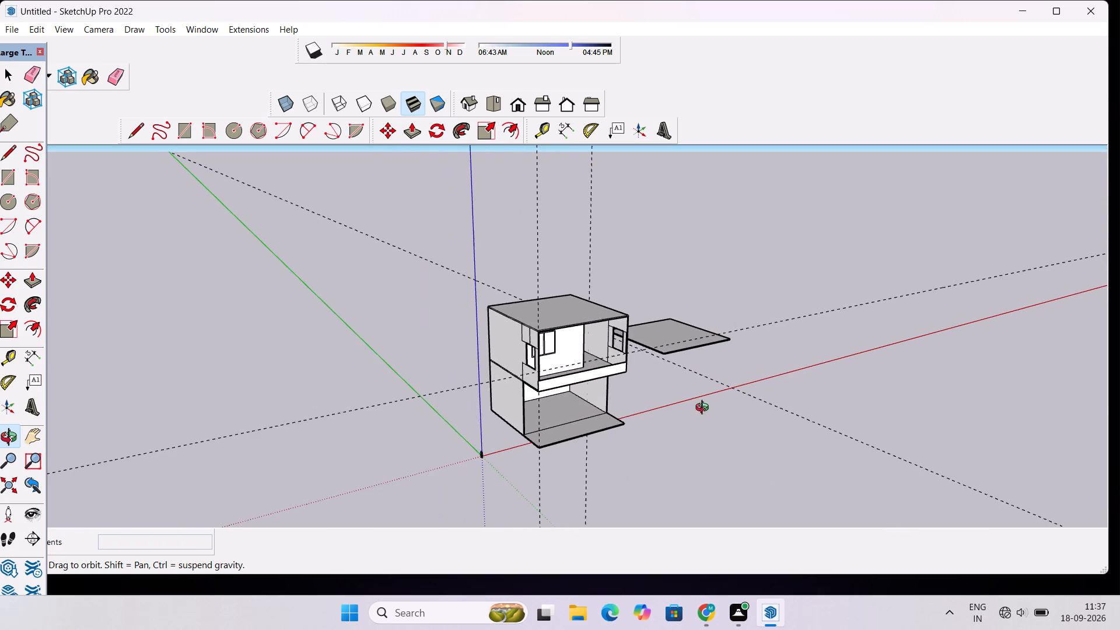
drag(692, 409, 600, 386)
scroll(569, 372, up, 3)
drag(572, 374, 628, 419)
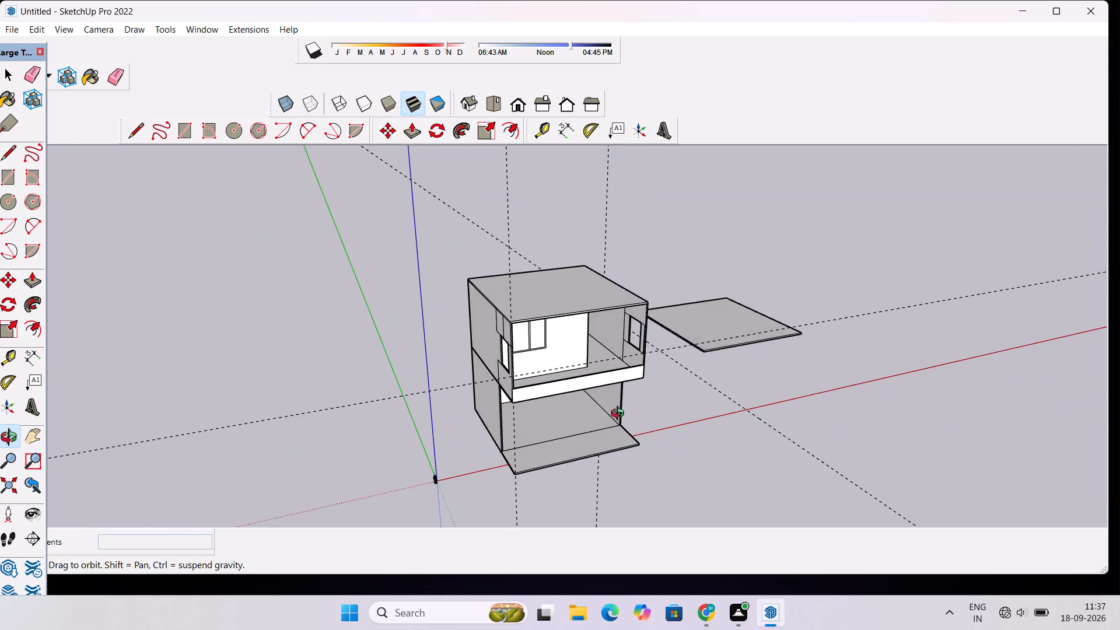
scroll(620, 415, up, 3)
drag(610, 414, 766, 439)
scroll(762, 392, up, 5)
drag(826, 416, 780, 428)
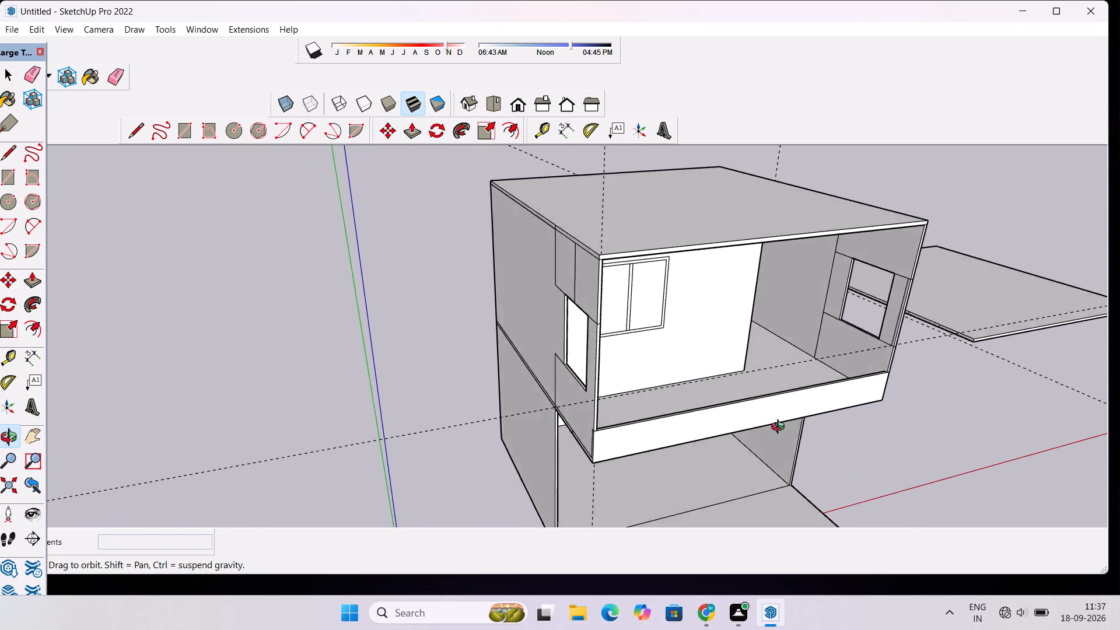
drag(780, 428, 496, 417)
scroll(474, 405, down, 4)
drag(527, 423, 682, 460)
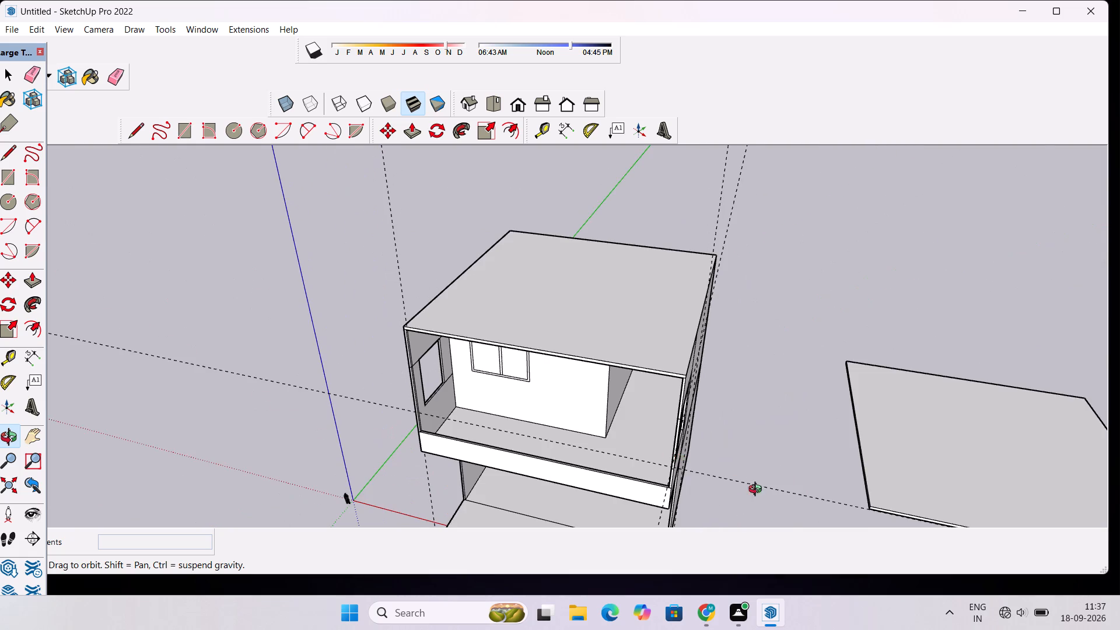
drag(758, 491, 714, 482)
shift+drag(597, 445, 802, 480)
scroll(831, 472, up, 2)
shift+drag(870, 473, 752, 429)
scroll(748, 435, up, 4)
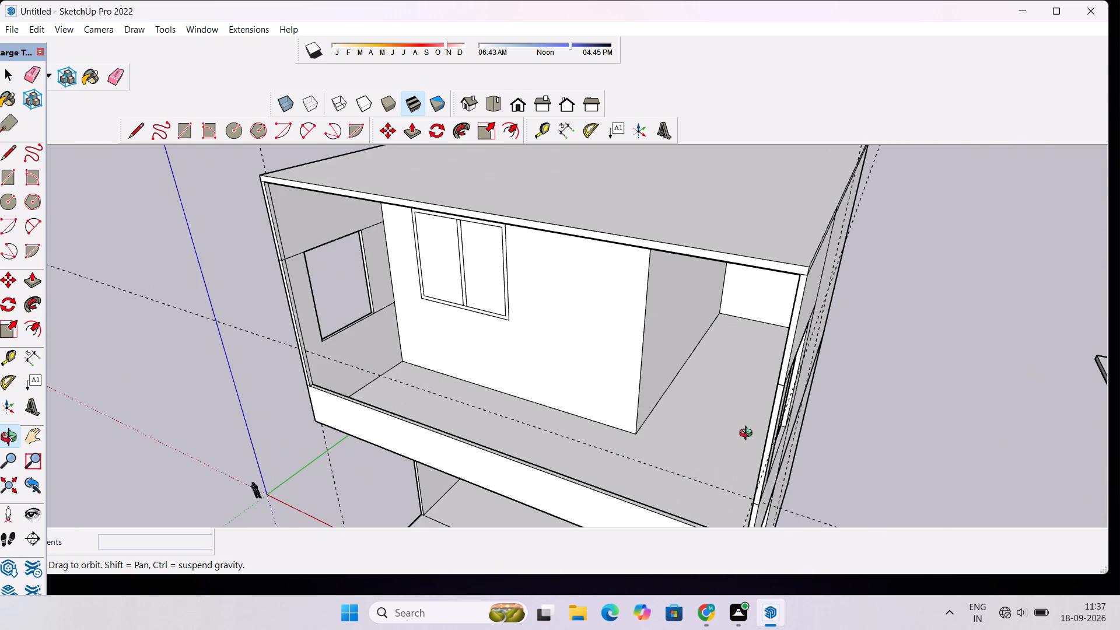
scroll(748, 435, up, 3)
scroll(750, 435, down, 6)
drag(848, 471, 996, 477)
scroll(853, 366, up, 3)
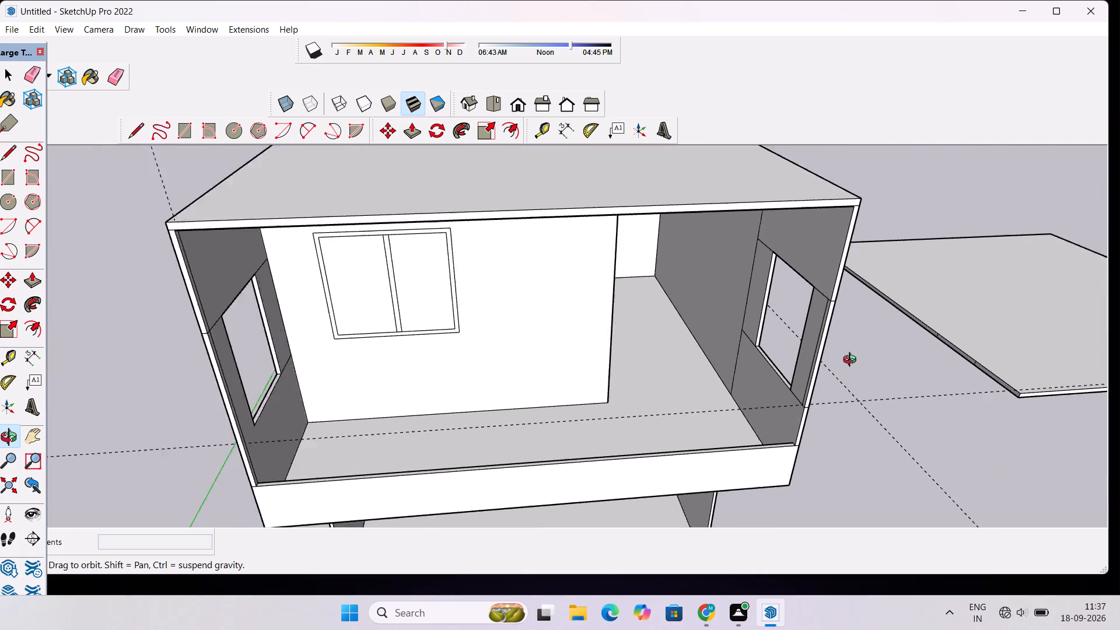
scroll(852, 361, up, 1)
scroll(753, 406, up, 3)
drag(804, 440, 846, 452)
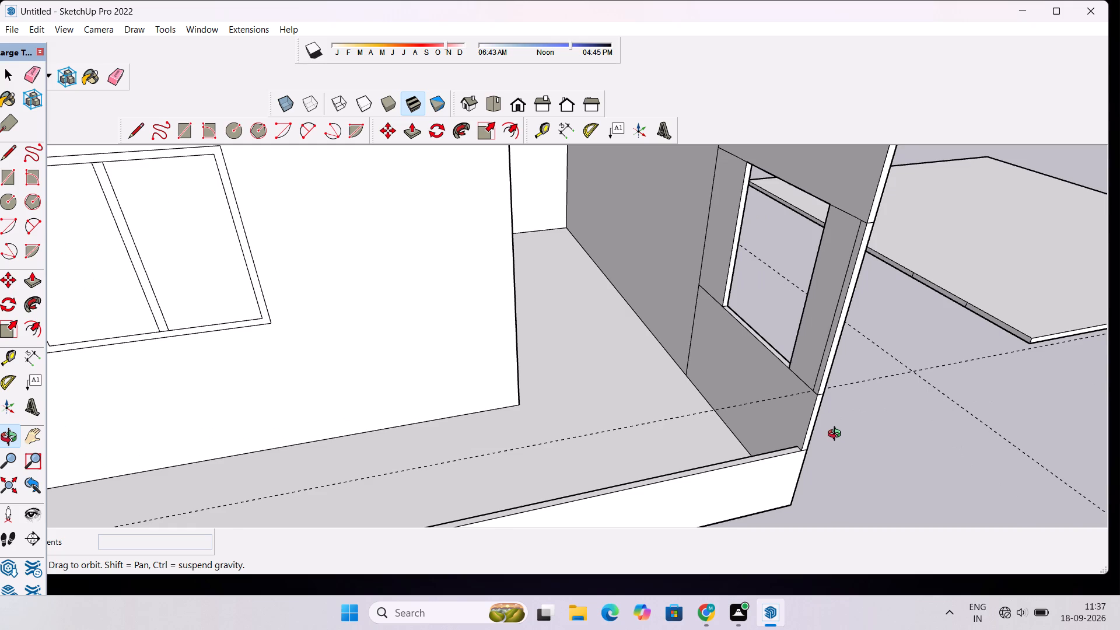
scroll(837, 435, down, 3)
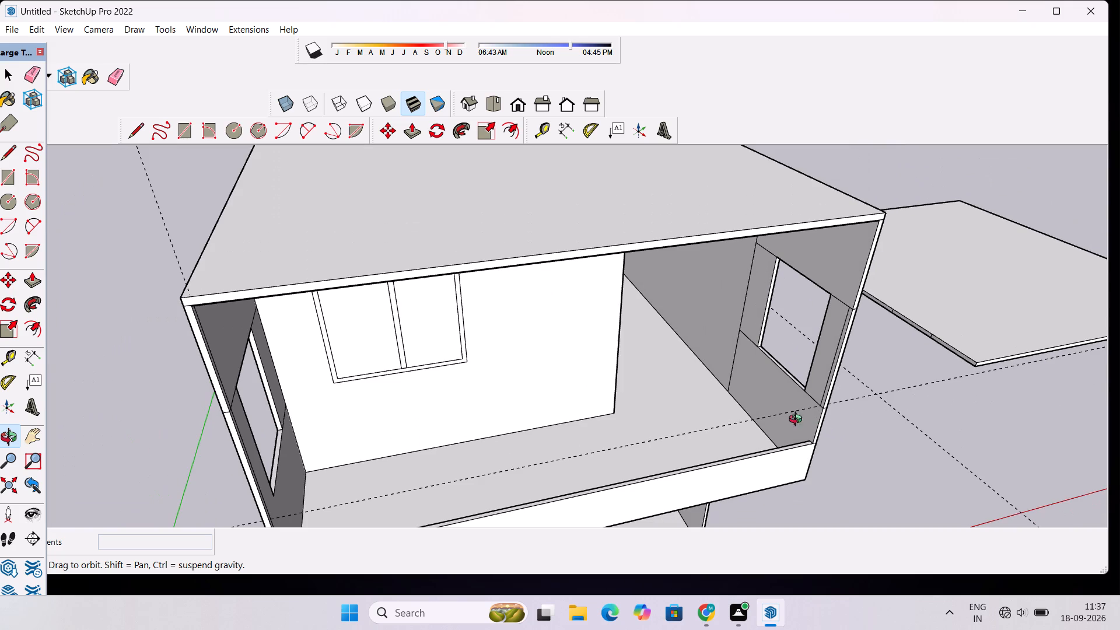
Erase the header-to-corner-post seam on the front edge and inner face of the balcony side wall beside the two-pane window.
scroll(229, 418, up, 13)
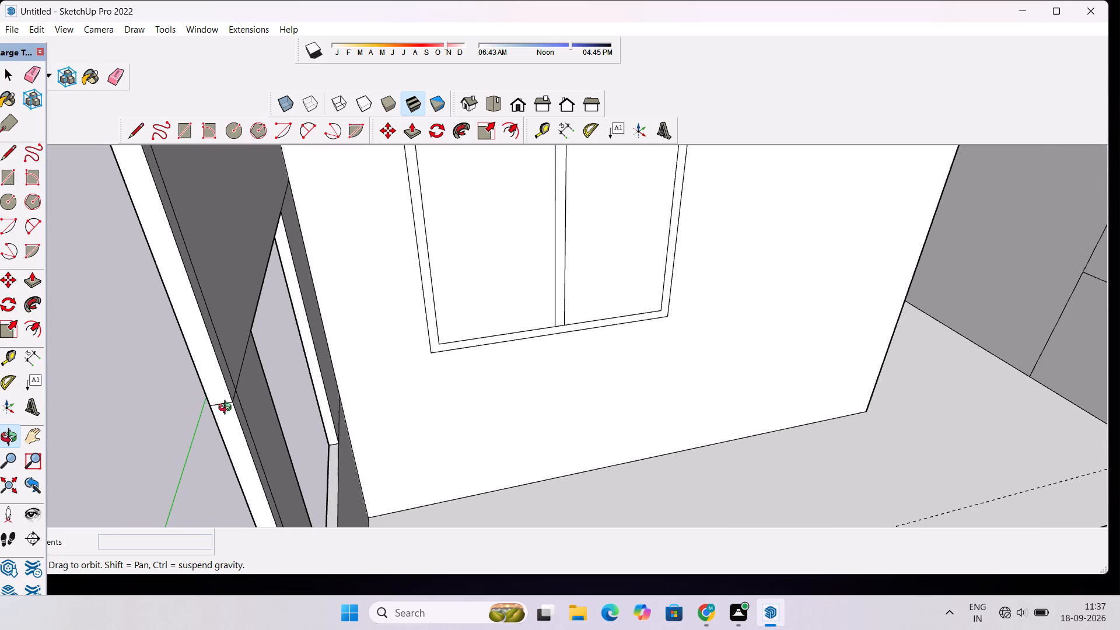
drag(230, 408, 251, 434)
drag(282, 463, 272, 463)
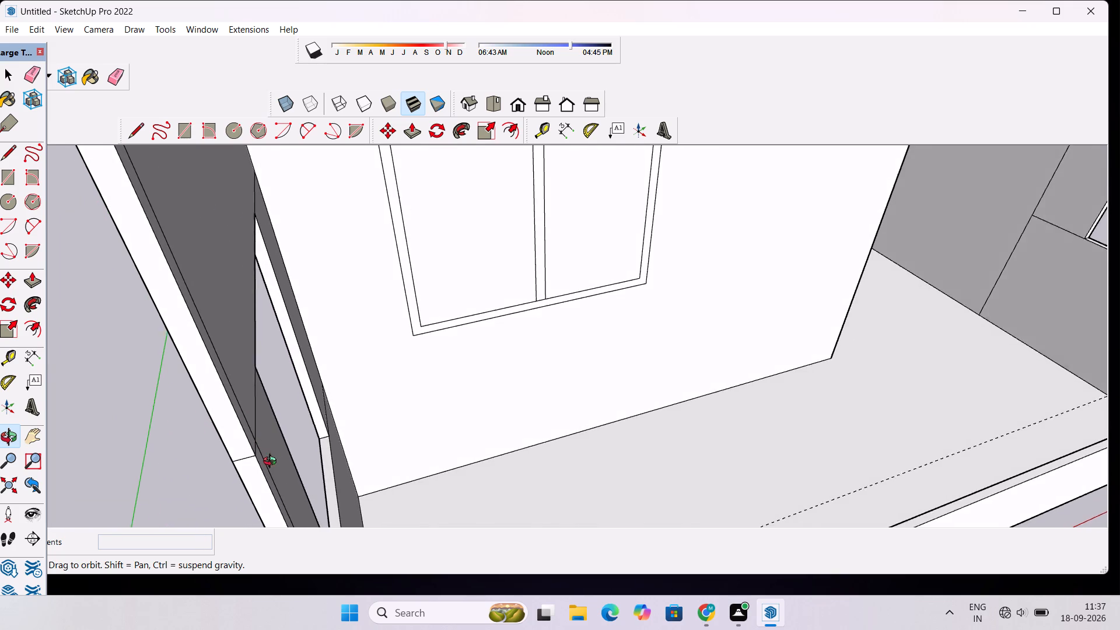
drag(272, 463, 241, 446)
scroll(222, 416, up, 3)
shift+drag(222, 393, 256, 432)
scroll(256, 432, up, 3)
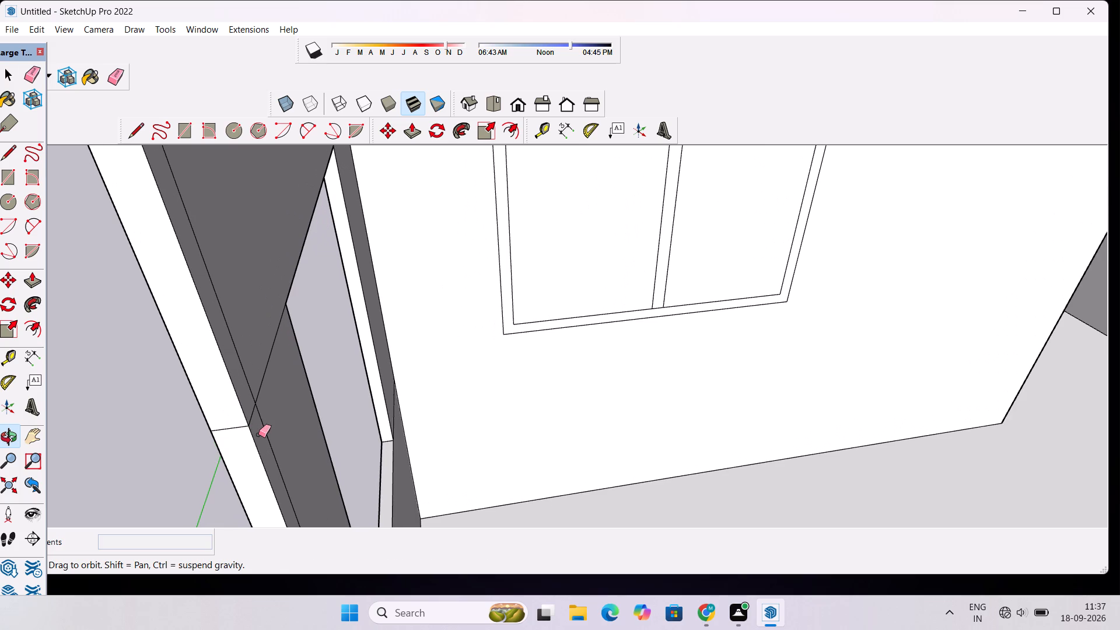
key(e)
drag(251, 415, 254, 421)
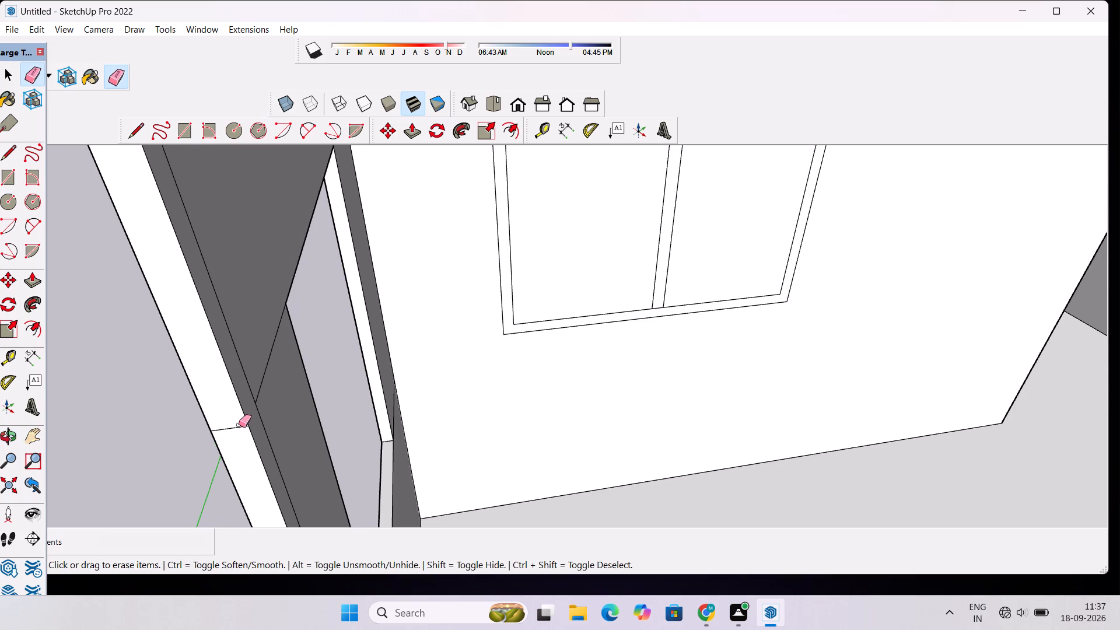
click(239, 425)
scroll(237, 409, down, 6)
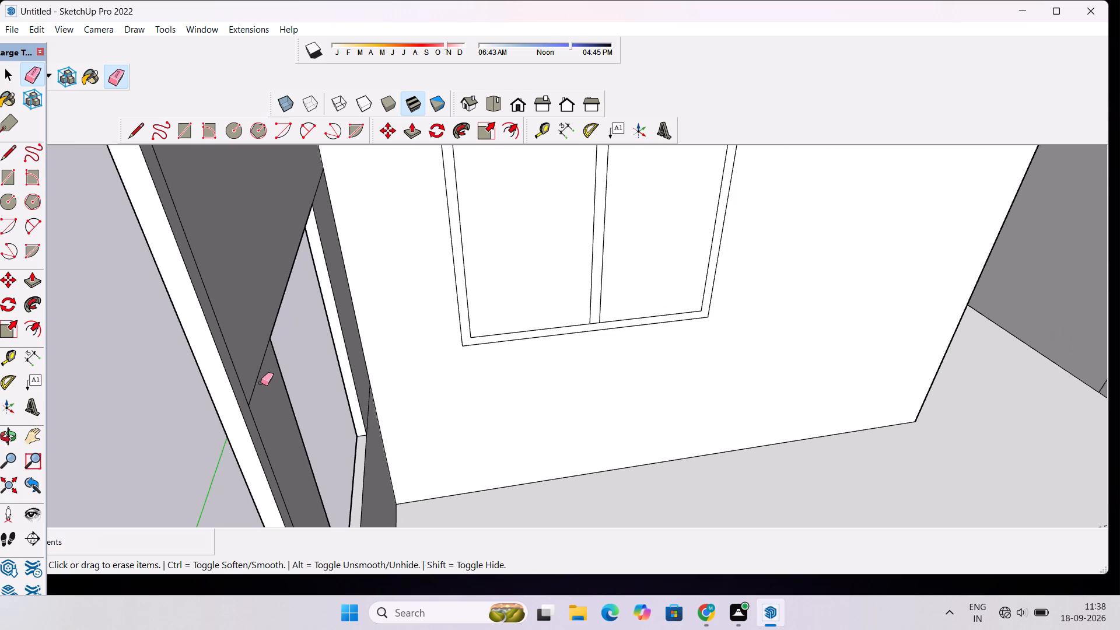
drag(255, 372, 259, 391)
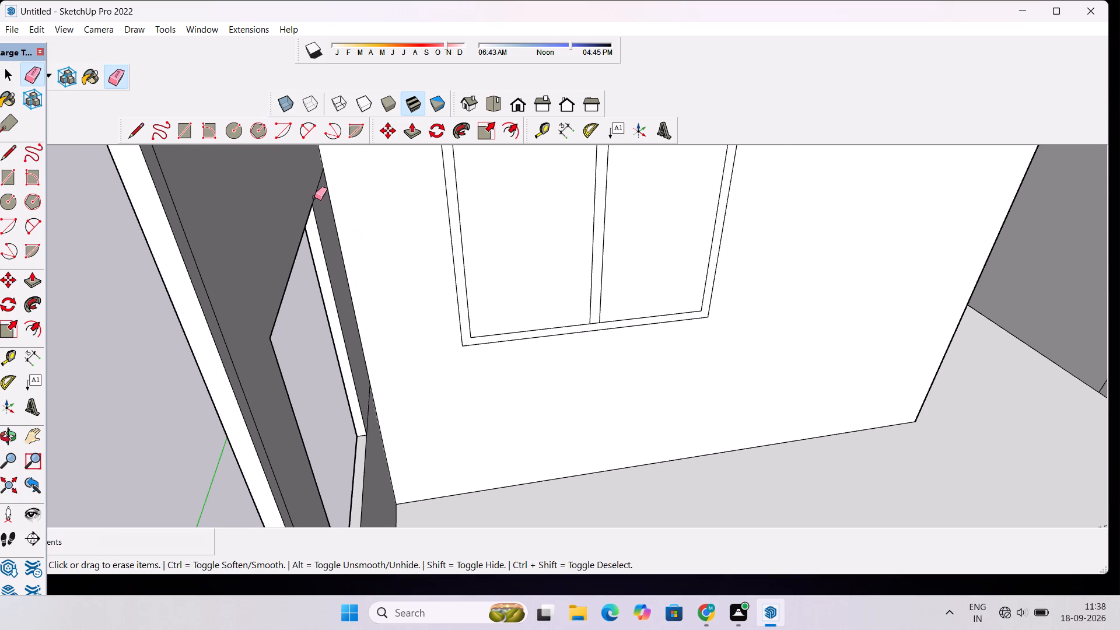
Erase the upper and lower seam lines between that side opening and the house wall on the balcony's inner face.
drag(314, 188, 321, 204)
scroll(321, 204, down, 4)
scroll(357, 362, up, 4)
drag(353, 346, 363, 367)
scroll(340, 365, down, 7)
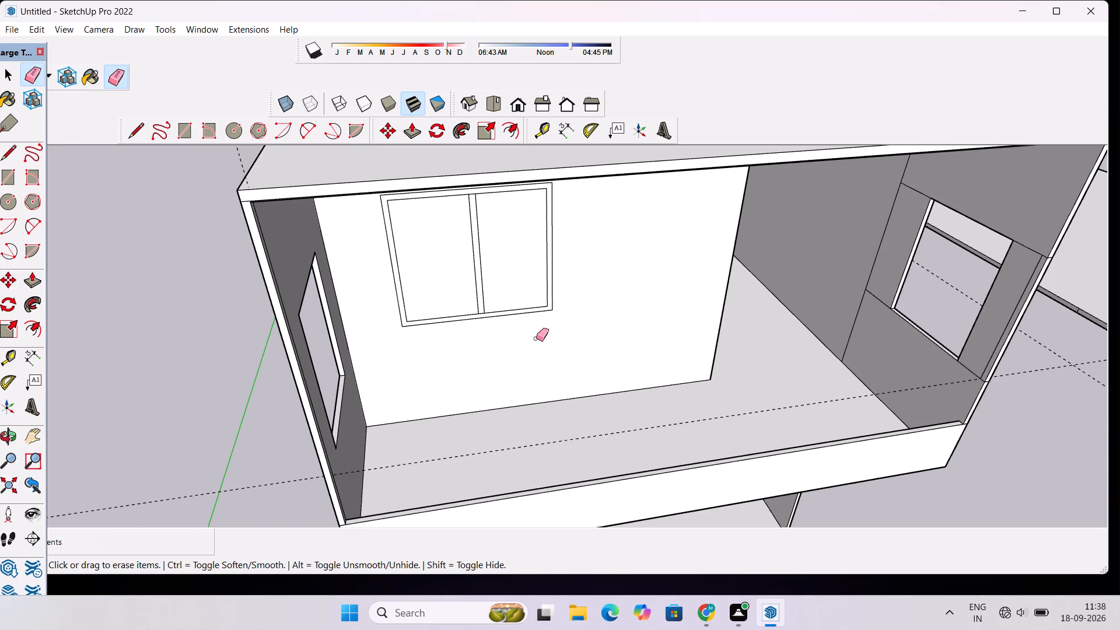
Erase the upper seam between the opening and the front edge on the balcony side wall farther from the two-pane window.
scroll(440, 311, down, 4)
scroll(751, 264, up, 4)
scroll(799, 290, up, 5)
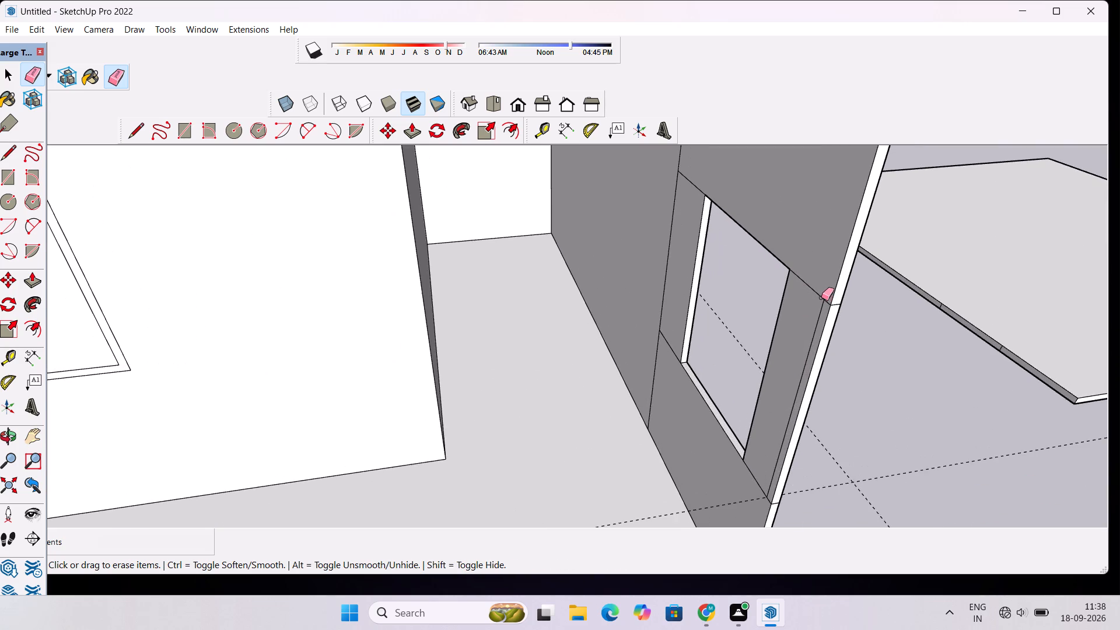
scroll(821, 296, up, 3)
click(799, 274)
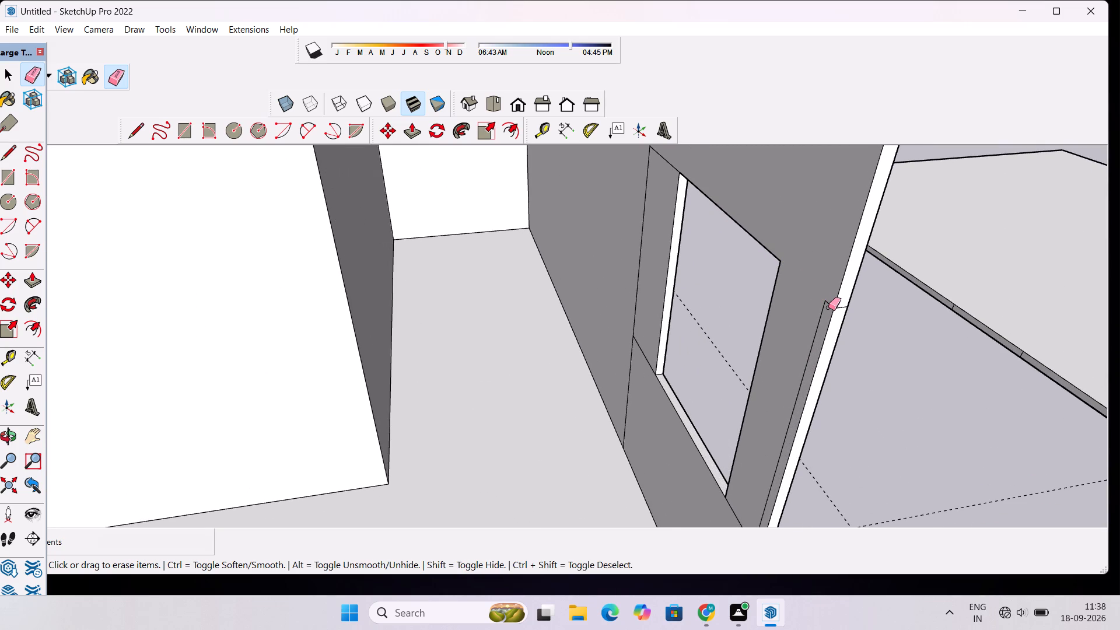
key(ctrl+z)
drag(811, 269, 809, 283)
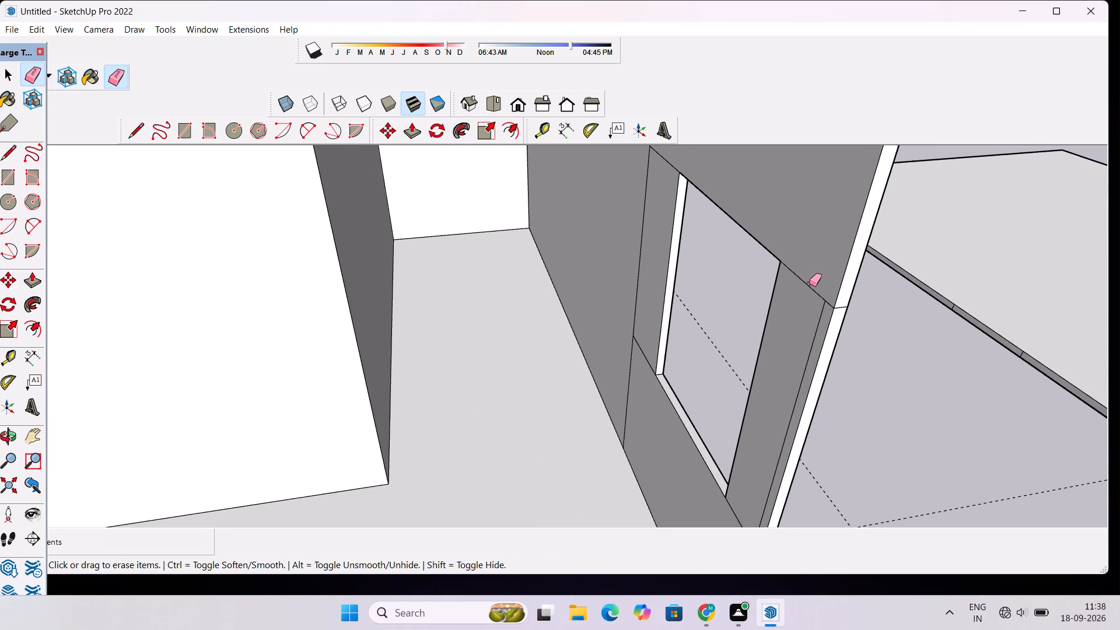
drag(809, 283, 807, 289)
click(843, 305)
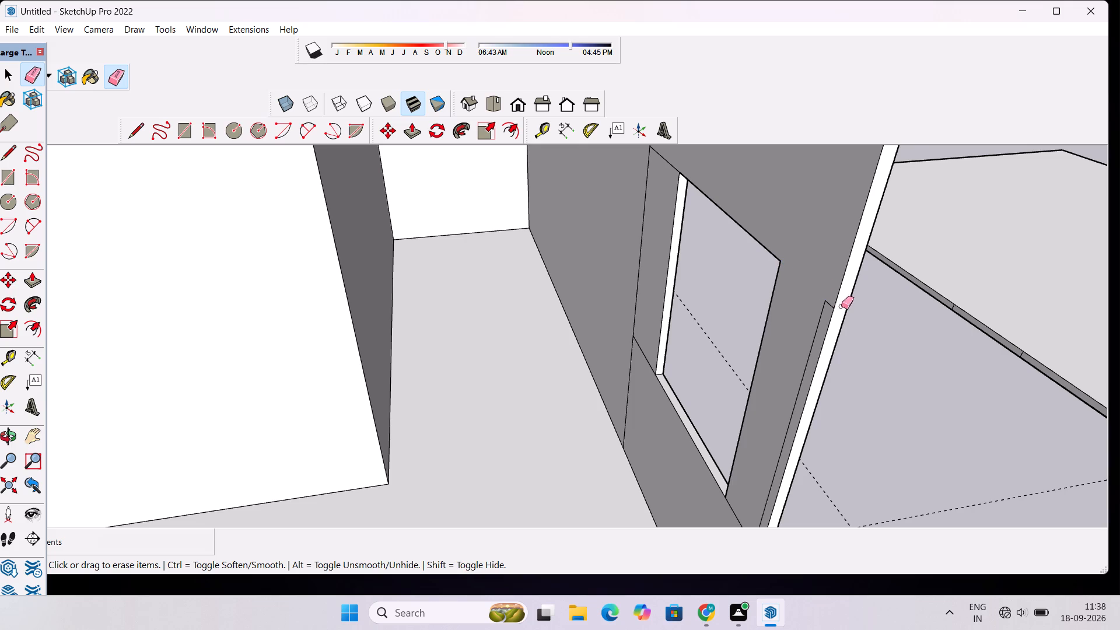
scroll(830, 306, up, 5)
click(830, 304)
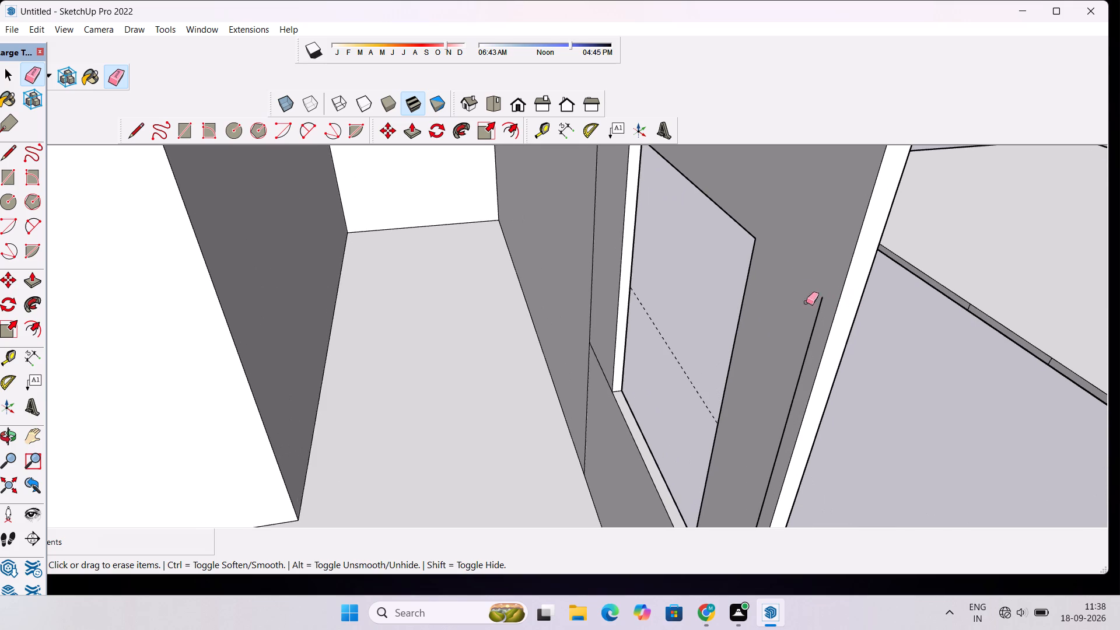
Erase the short sill-level seam across the narrow inner strip at the front edge of that side wall.
scroll(797, 290, down, 8)
scroll(769, 495, up, 1)
scroll(752, 407, down, 5)
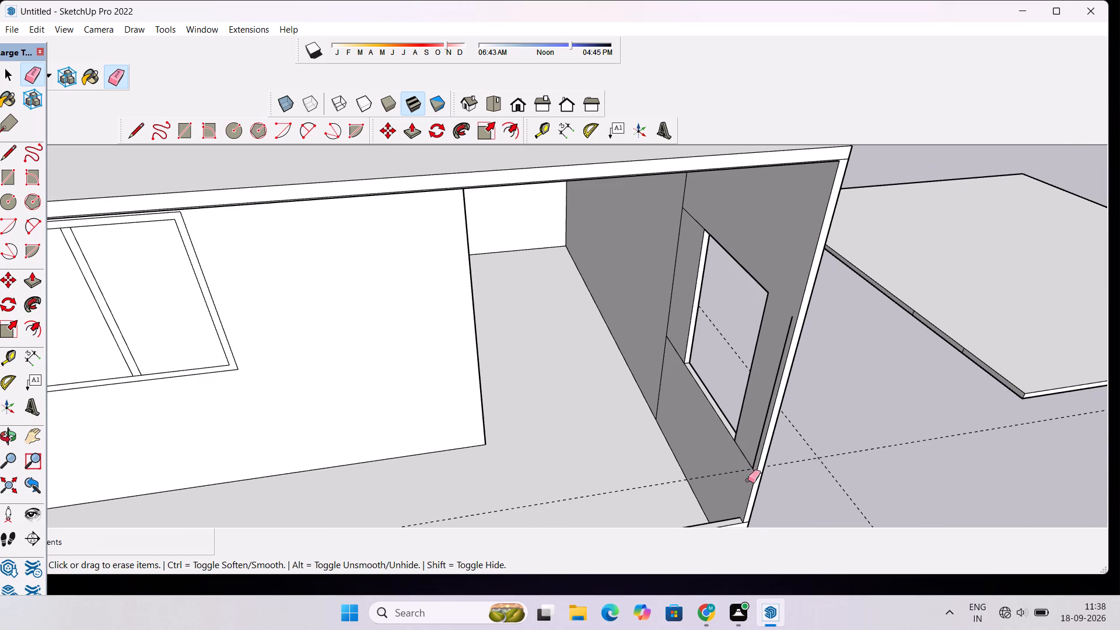
scroll(730, 548, up, 5)
scroll(736, 477, up, 10)
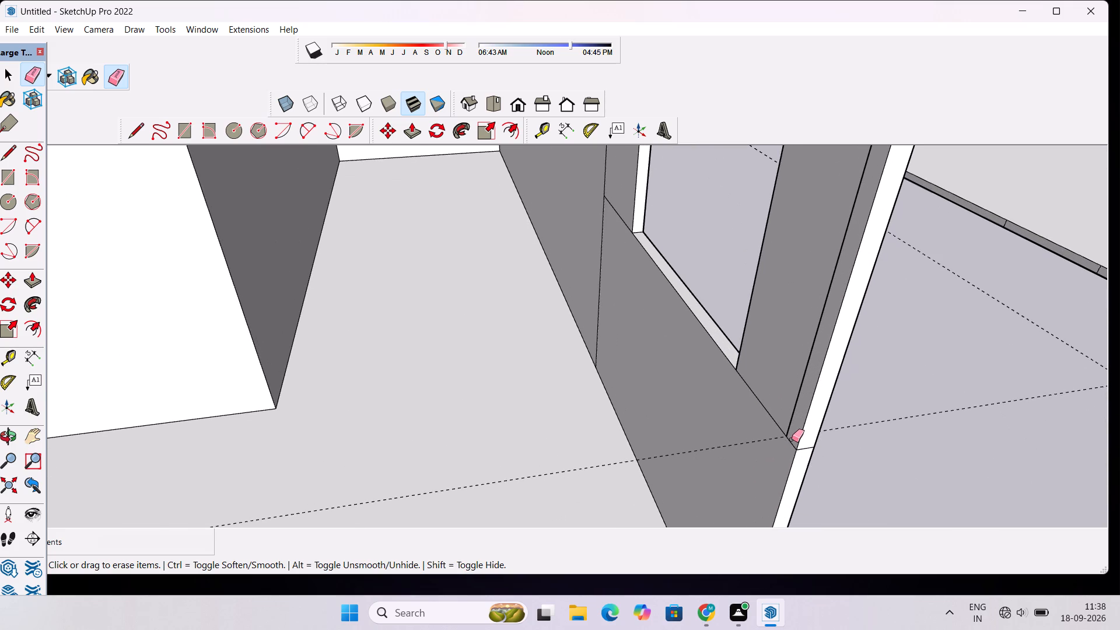
drag(793, 438, 793, 446)
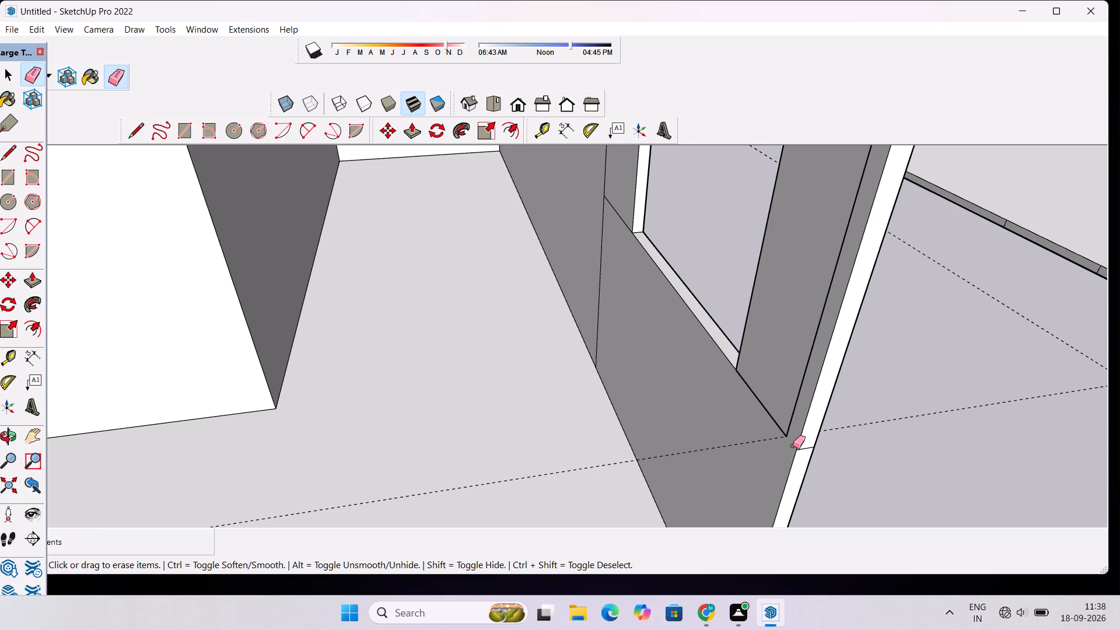
scroll(787, 442, down, 2)
Place a vertical guide along the strip's inner edge and draw a line on it from the parapet top to sill level.
key(t)
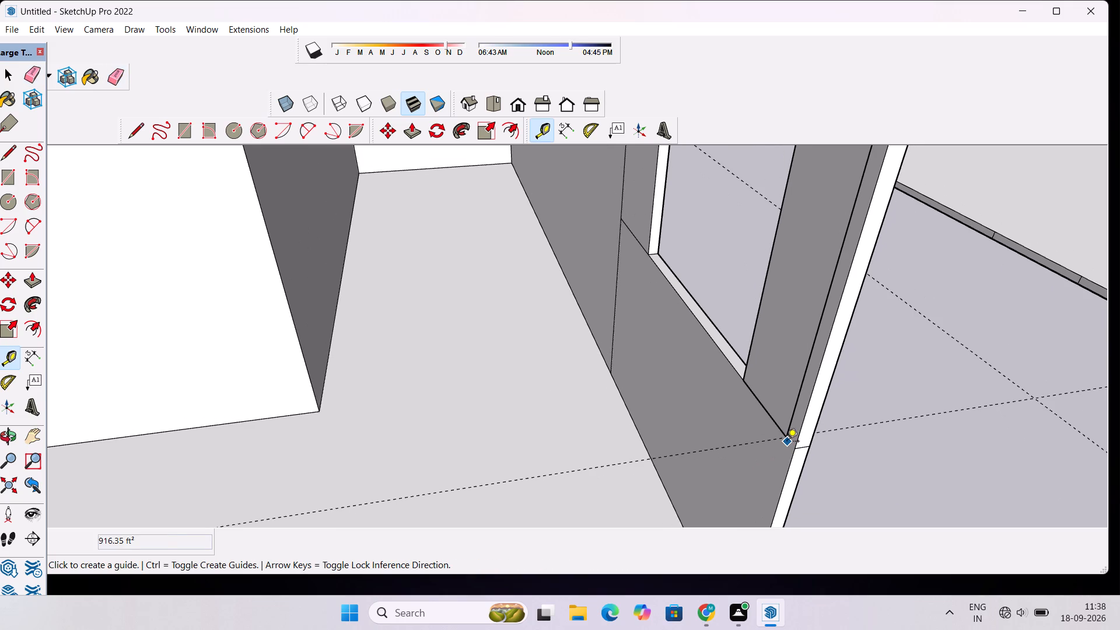
click(793, 423)
scroll(788, 440, down, 2)
click(788, 440)
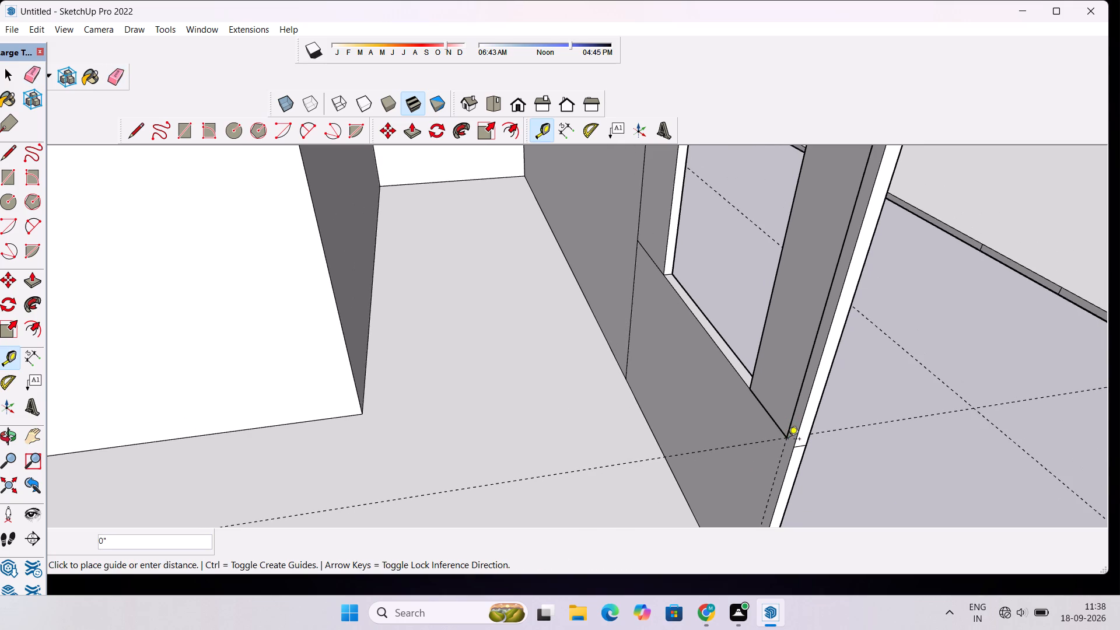
scroll(737, 426, down, 6)
scroll(757, 496, up, 1)
key(l)
scroll(752, 480, up, 3)
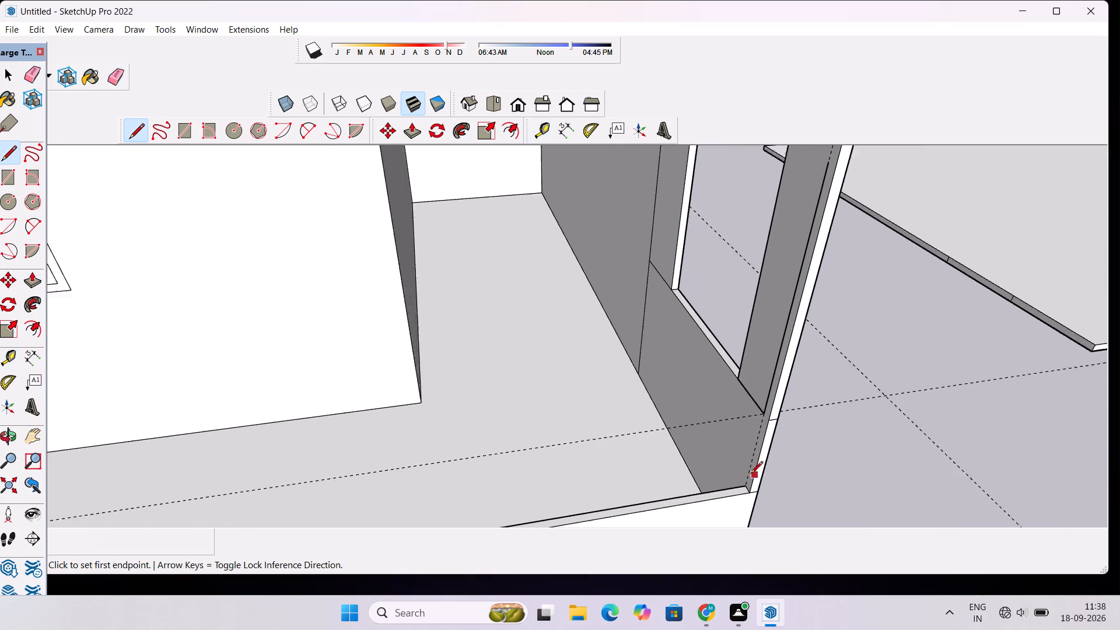
scroll(751, 474, up, 5)
click(745, 495)
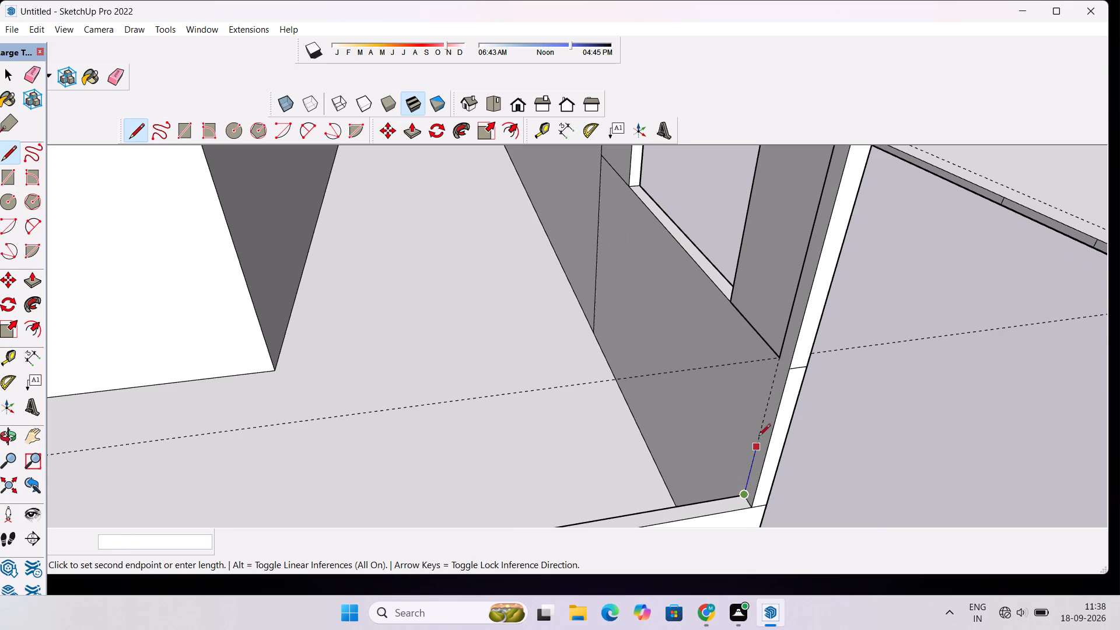
click(777, 358)
Draw a line along the guide from the ceiling down to the upper end of the strip's existing vertical edge.
scroll(633, 438, down, 4)
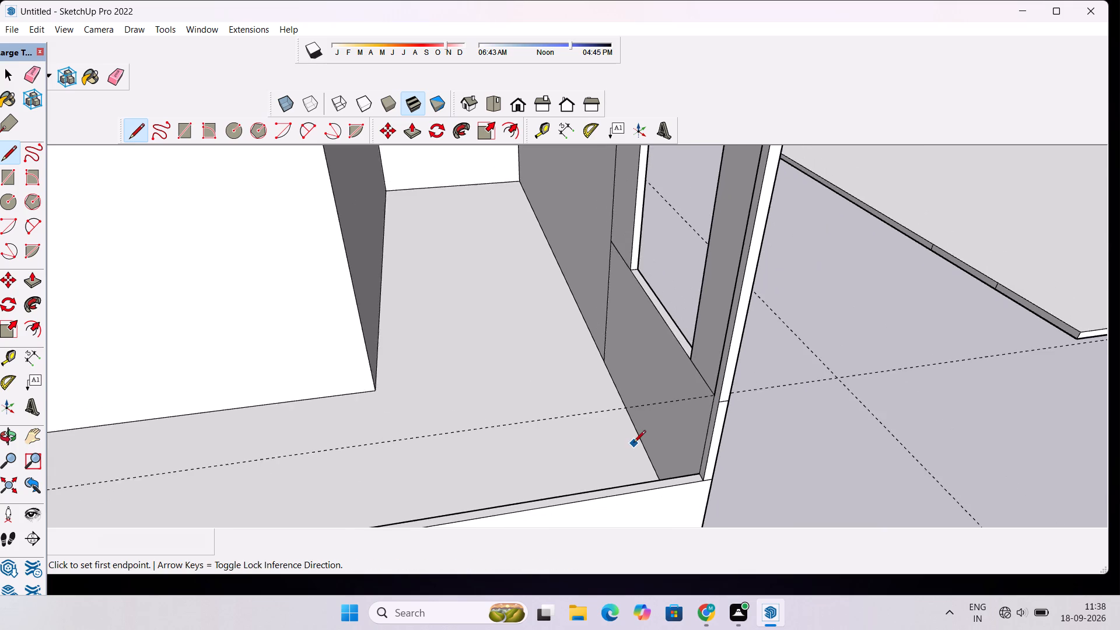
scroll(633, 443, down, 7)
scroll(682, 244, up, 2)
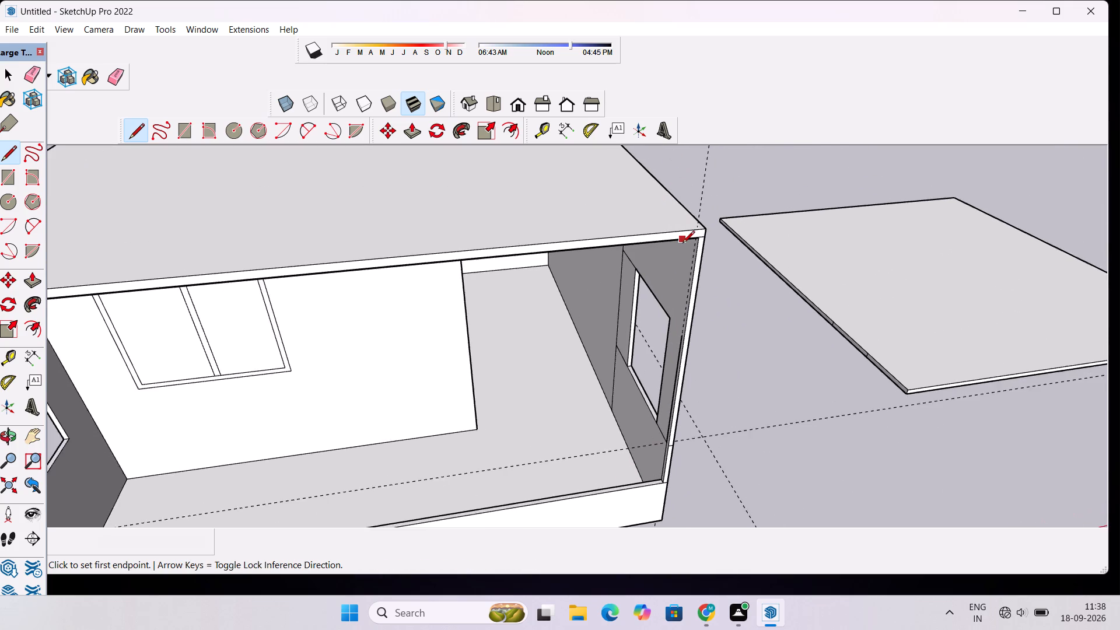
scroll(682, 244, up, 1)
key(o)
drag(656, 346, 677, 288)
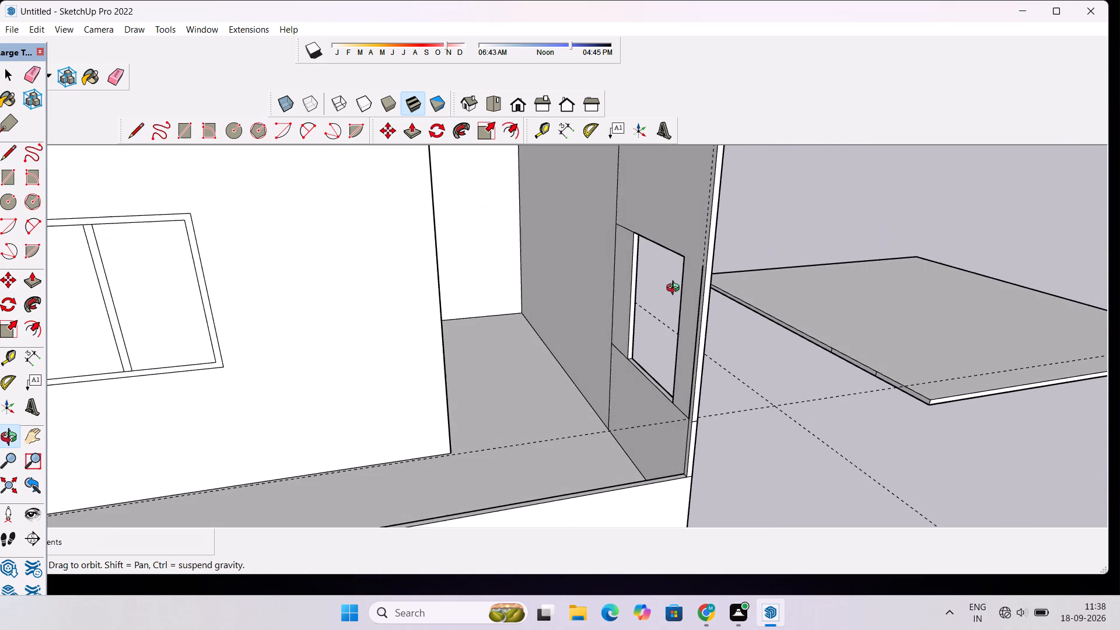
shift+drag(677, 288, 635, 382)
shift+scroll(630, 363, down, 4)
drag(624, 353, 642, 313)
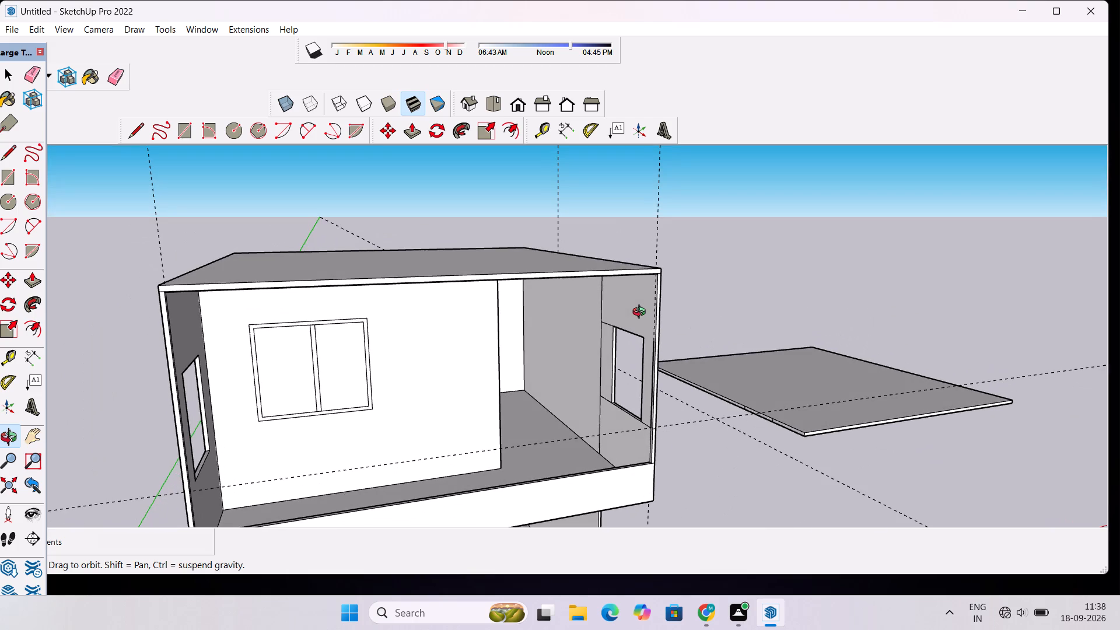
scroll(642, 288, up, 4)
drag(671, 314, 695, 290)
scroll(669, 276, up, 3)
drag(681, 278, 703, 256)
scroll(684, 240, up, 5)
key(l)
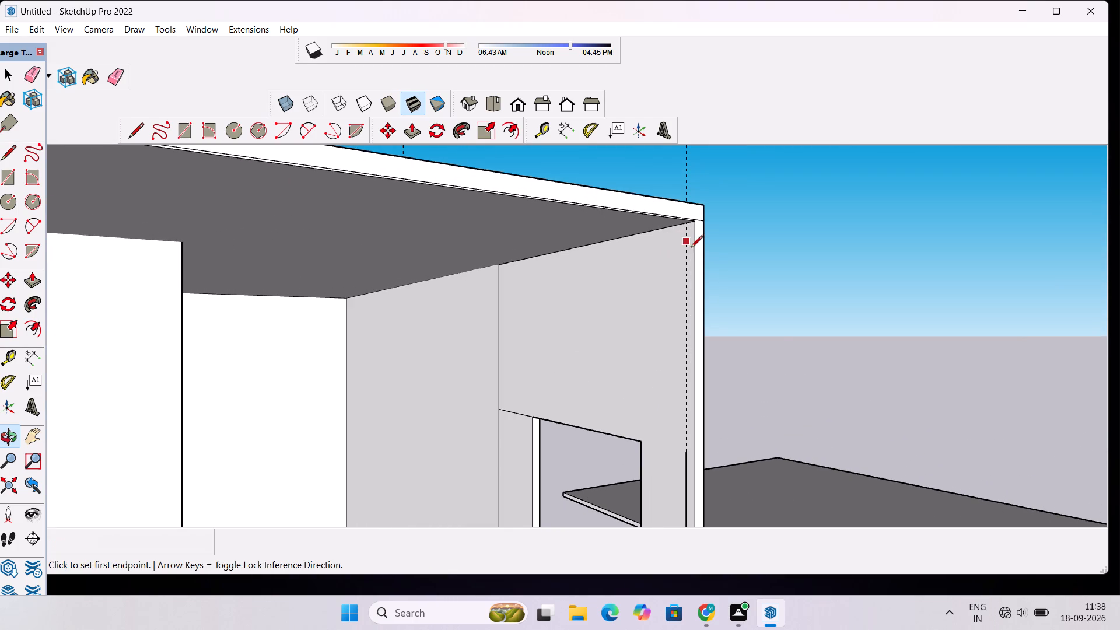
scroll(684, 237, up, 2)
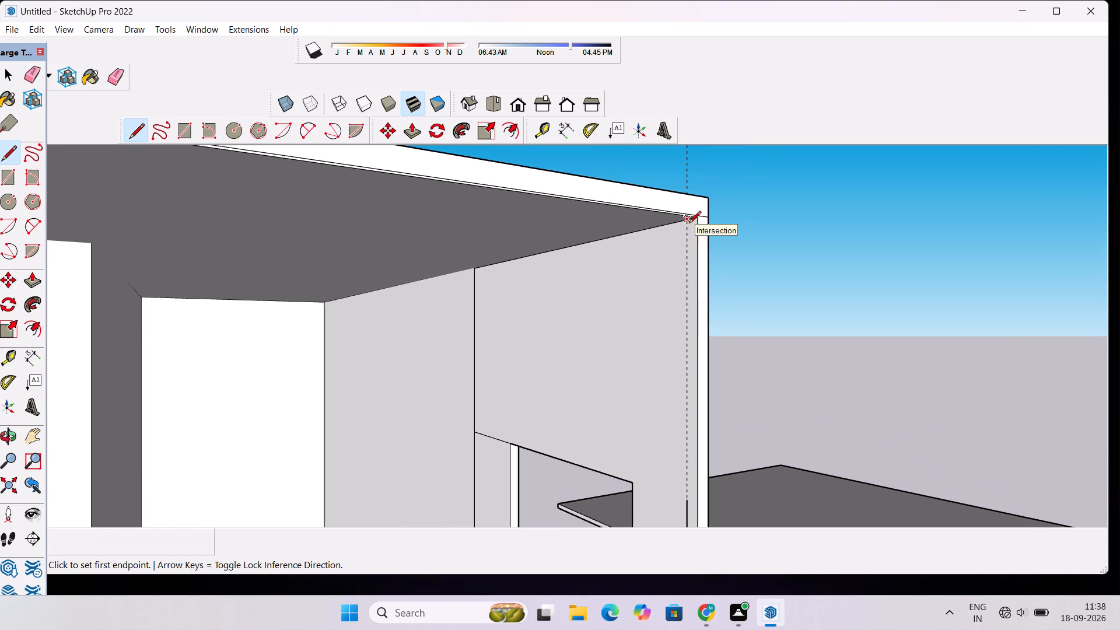
click(687, 221)
scroll(690, 288, down, 6)
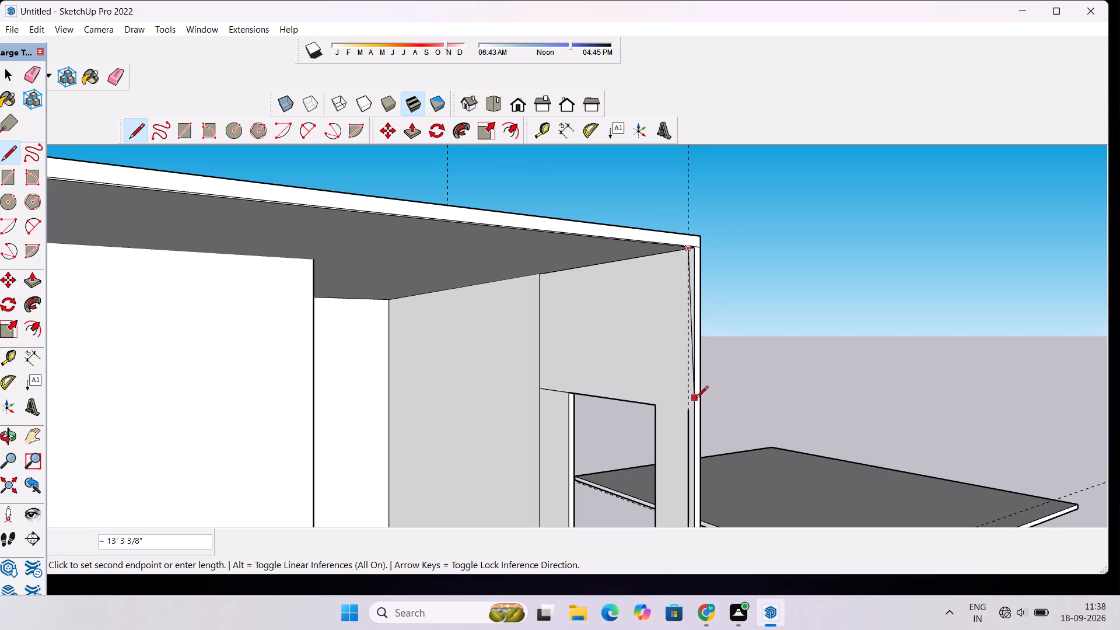
click(689, 409)
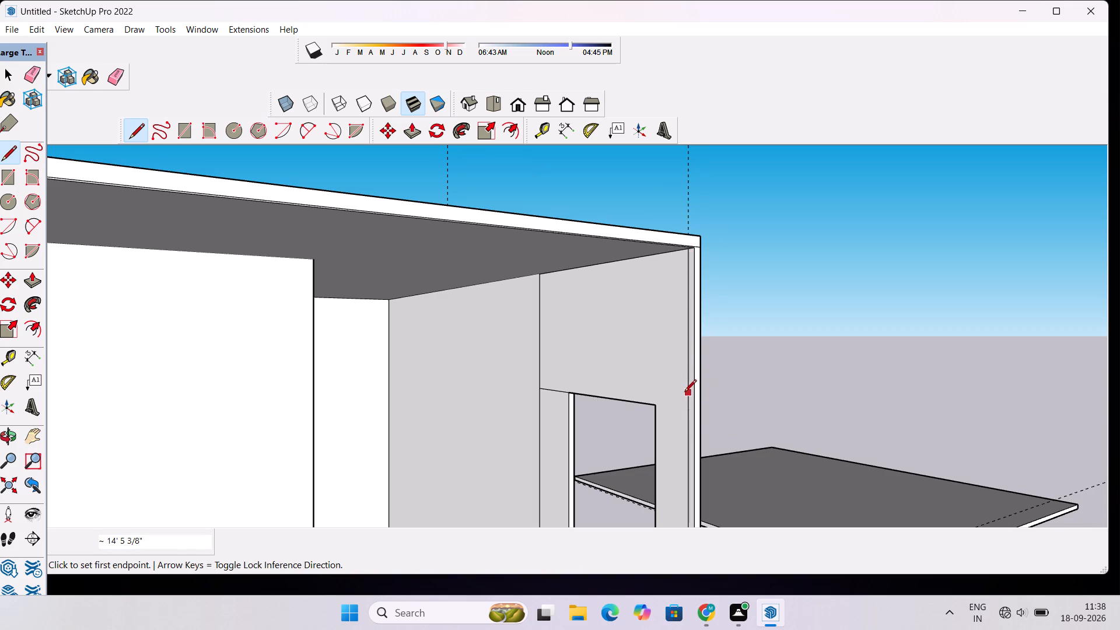
key(space)
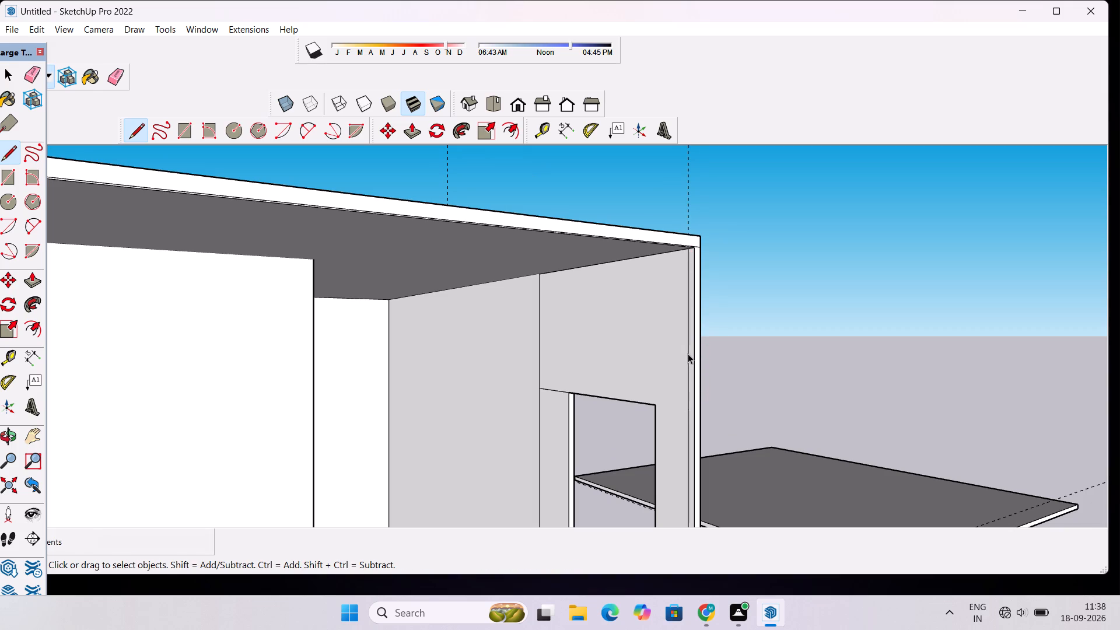
click(688, 353)
click(780, 341)
Erase the two vertical guides that extend above the roof at the balcony's front corners.
key(o)
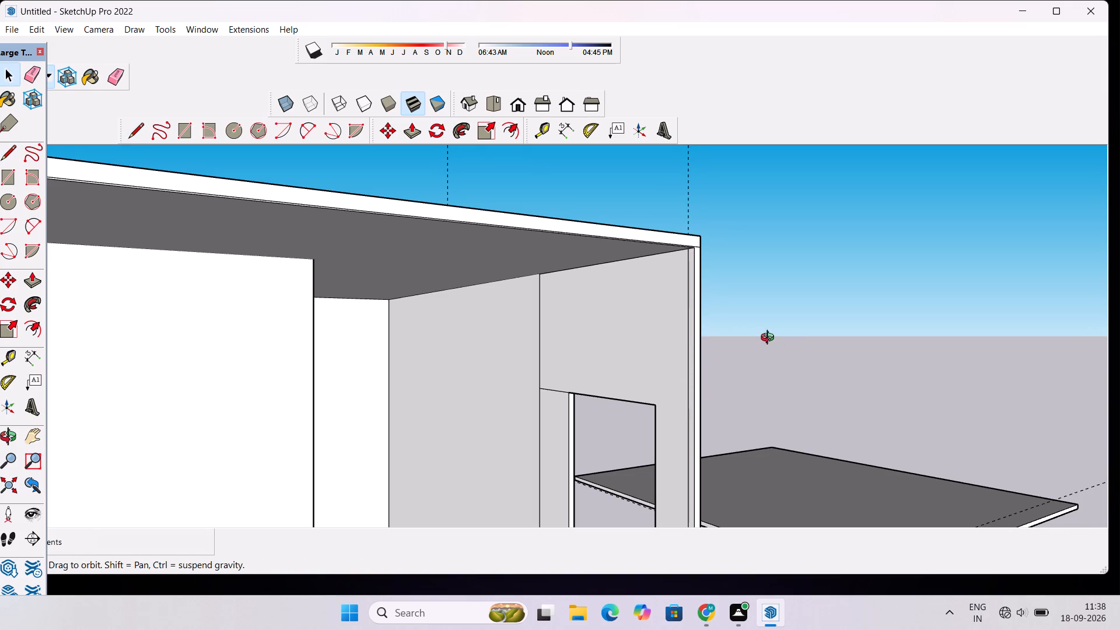
drag(747, 337, 715, 350)
scroll(715, 349, down, 7)
drag(720, 346, 718, 380)
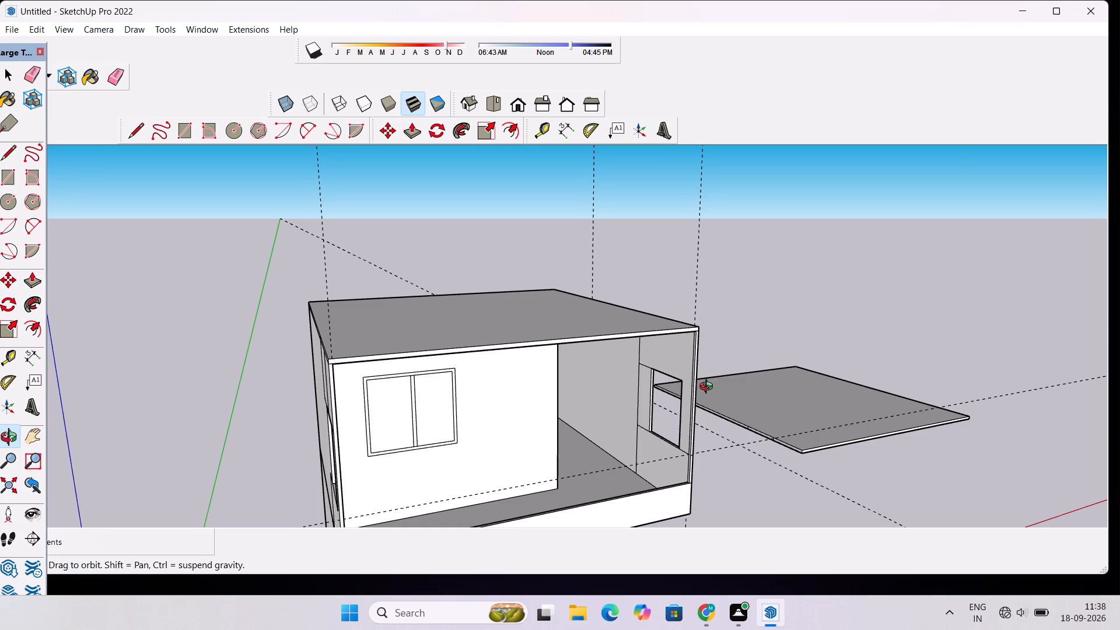
key(e)
drag(318, 253, 341, 282)
drag(710, 249, 685, 262)
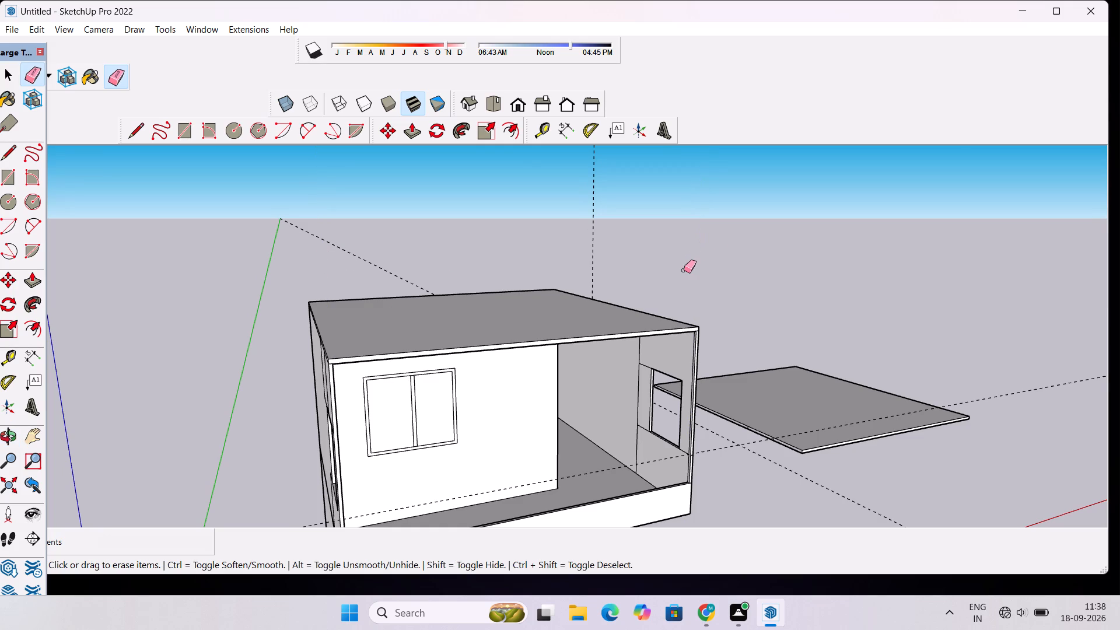
Examine both balcony side walls from several angles, including the corner strip's full height and where it meets the parapet.
key(o)
drag(698, 367, 637, 373)
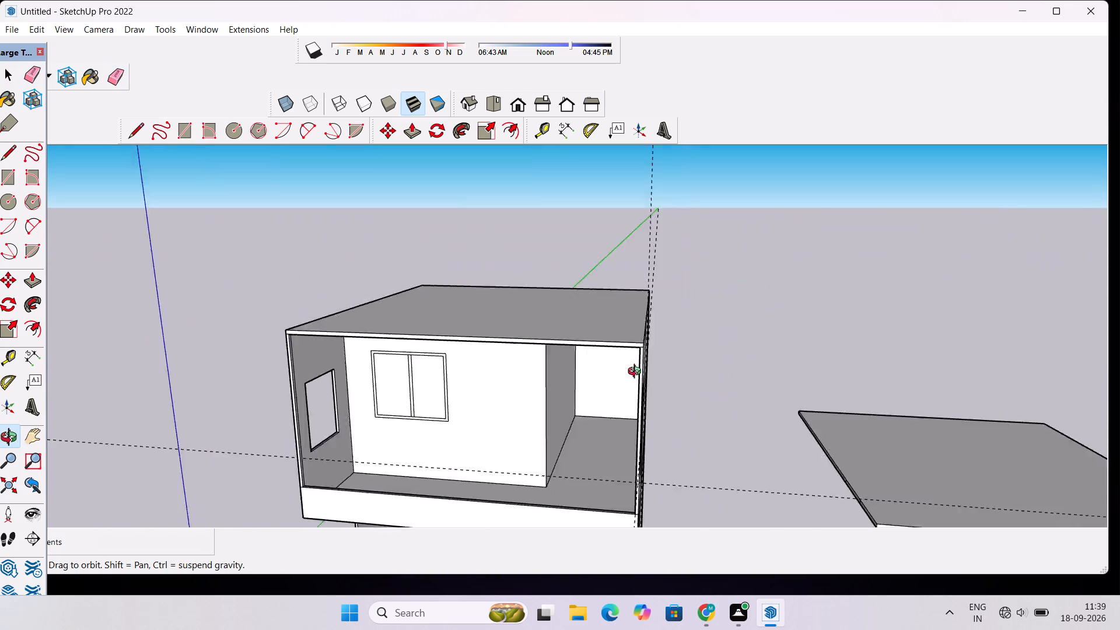
drag(637, 373, 714, 361)
scroll(784, 341, down, 5)
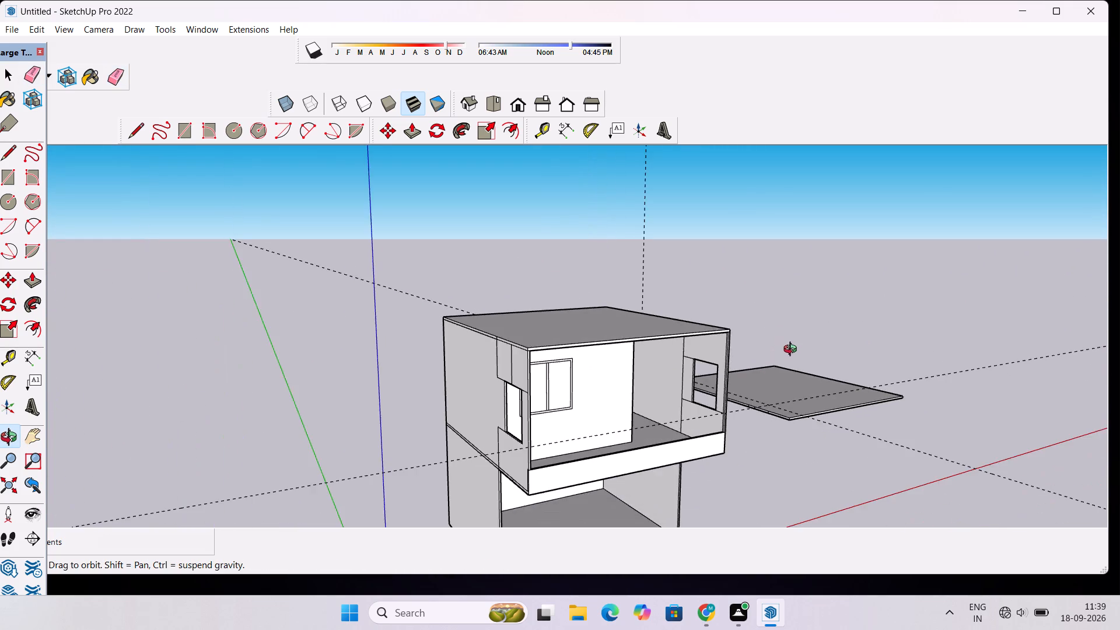
drag(828, 394, 678, 393)
scroll(617, 396, up, 2)
shift+drag(612, 399, 761, 409)
shift+scroll(761, 409, up, 2)
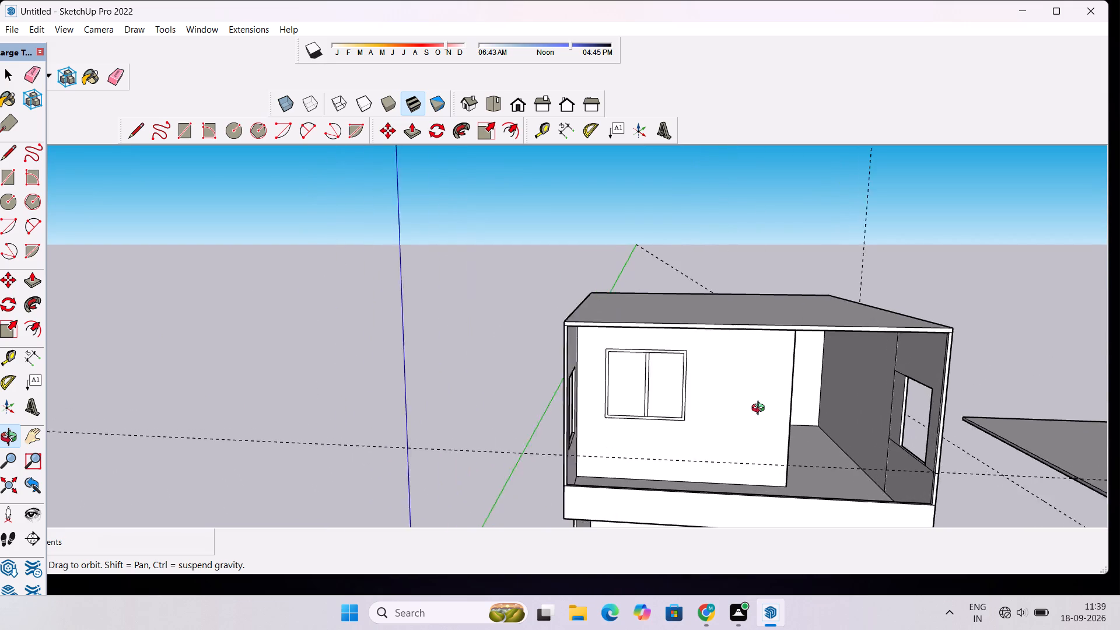
shift+scroll(761, 409, up, 1)
drag(663, 426, 757, 425)
scroll(663, 409, up, 3)
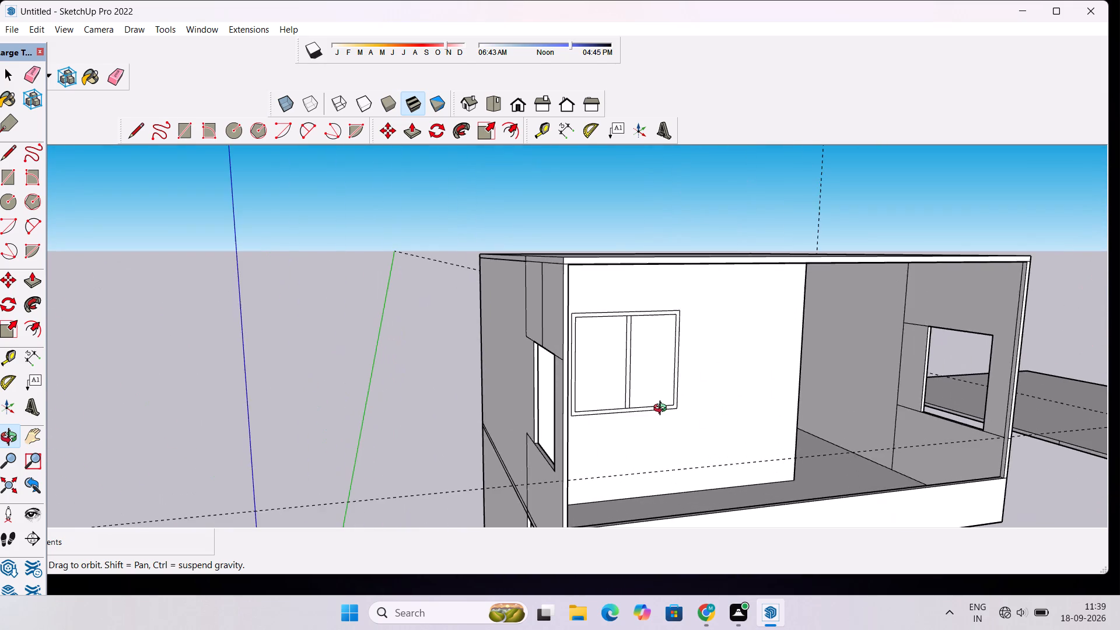
scroll(663, 409, down, 6)
drag(836, 410, 597, 422)
scroll(467, 412, up, 2)
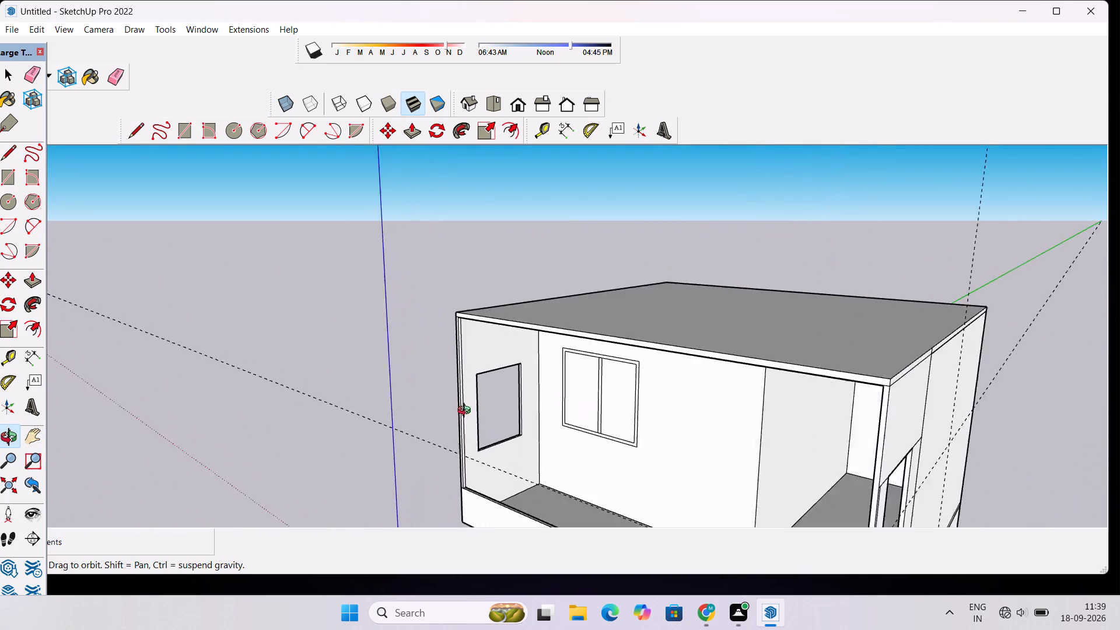
scroll(467, 412, up, 6)
shift+drag(467, 412, 556, 412)
shift+scroll(556, 412, up, 3)
shift+scroll(556, 412, down, 4)
drag(656, 416, 624, 408)
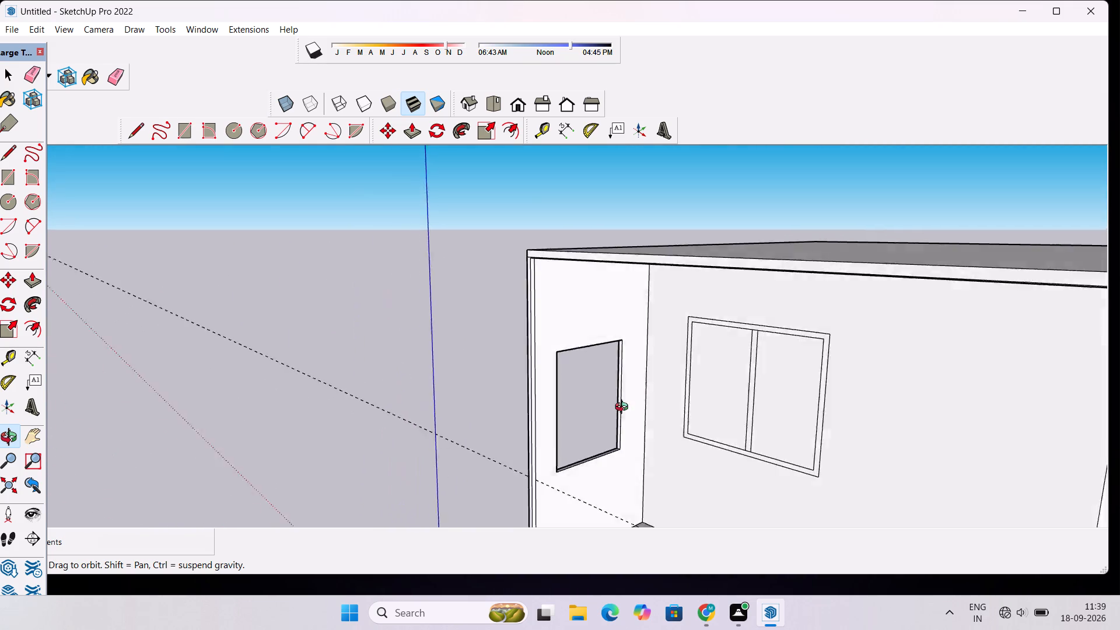
drag(624, 408, 589, 332)
drag(588, 330, 603, 352)
scroll(603, 352, down, 5)
drag(625, 397, 642, 428)
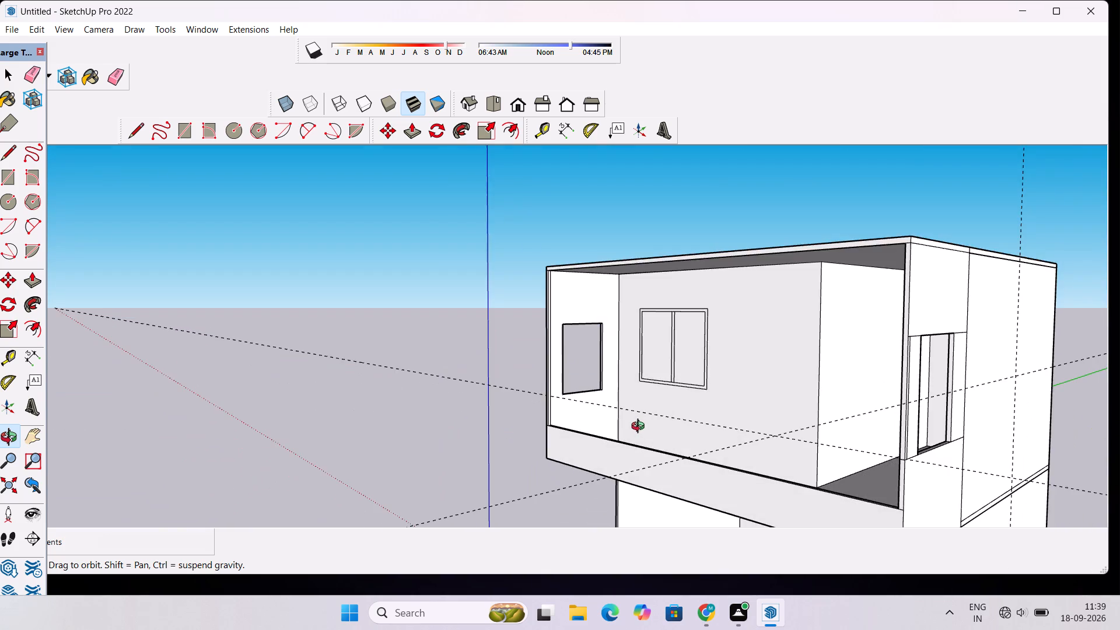
scroll(626, 423, down, 1)
scroll(547, 428, up, 12)
shift+drag(591, 429, 580, 430)
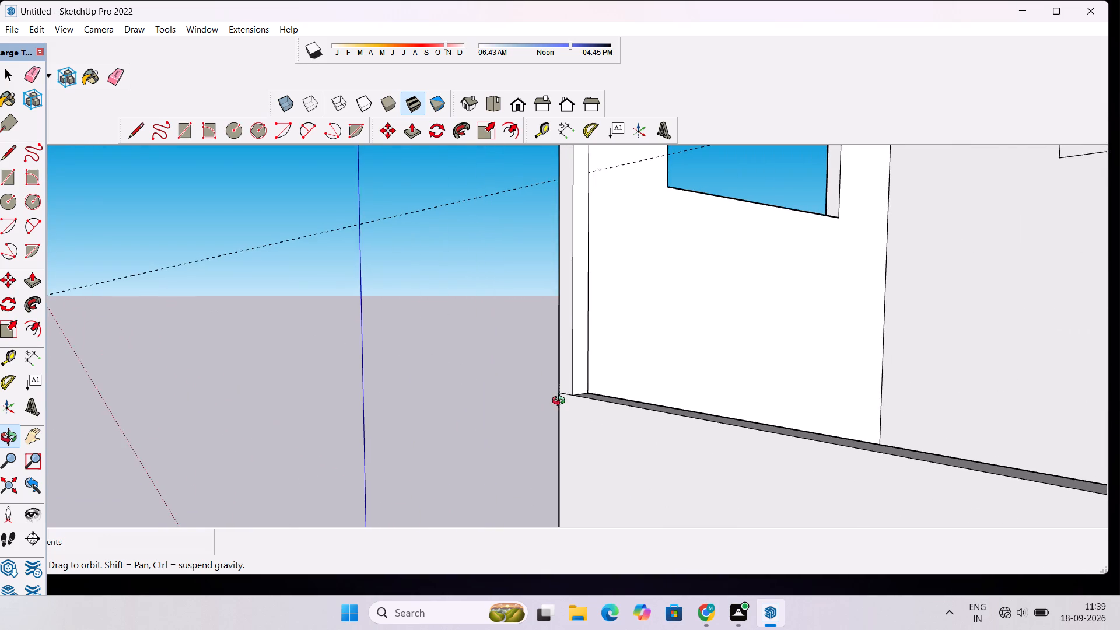
scroll(561, 402, down, 5)
drag(568, 414, 576, 480)
scroll(617, 464, up, 2)
shift+drag(625, 447, 586, 423)
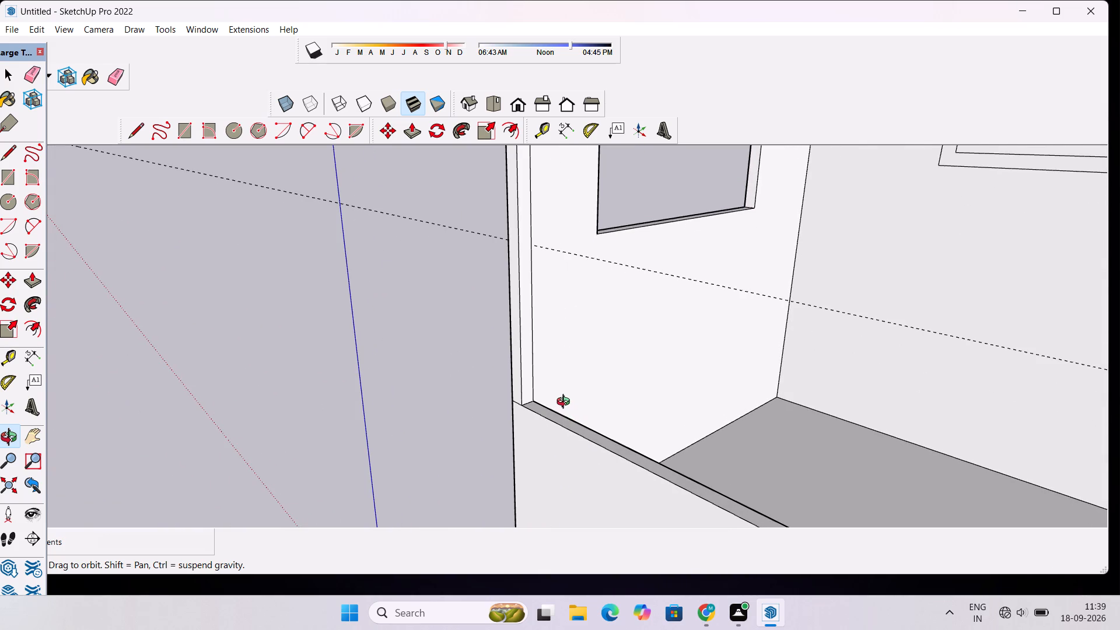
scroll(565, 403, down, 3)
scroll(564, 402, up, 2)
drag(635, 409, 595, 404)
scroll(587, 395, down, 3)
shift+drag(585, 393, 603, 421)
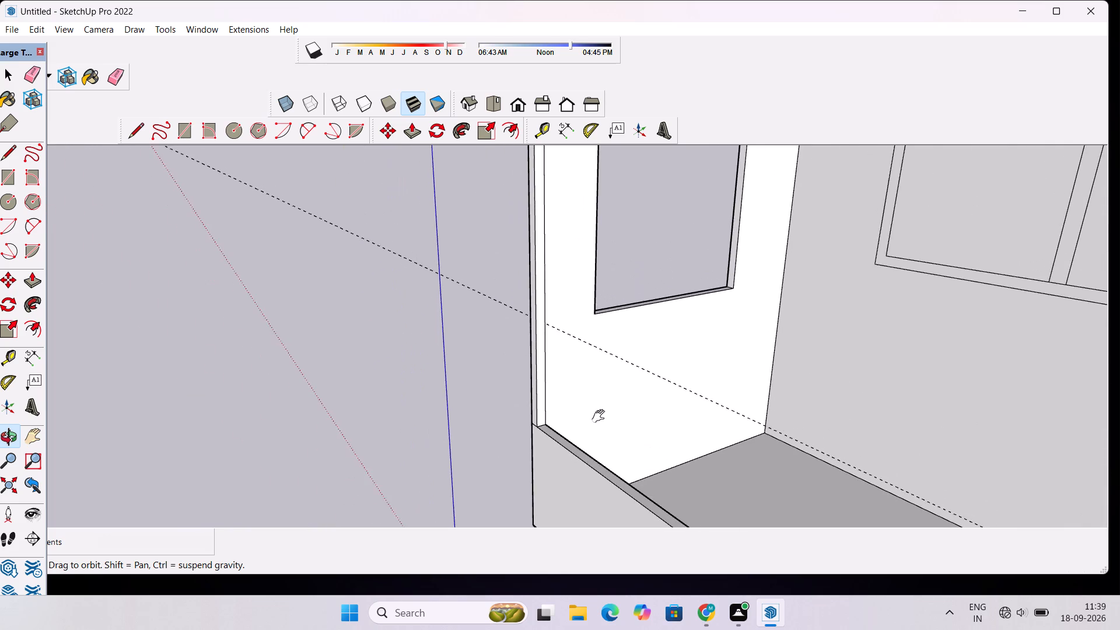
shift+scroll(601, 416, down, 4)
shift+drag(601, 416, 607, 426)
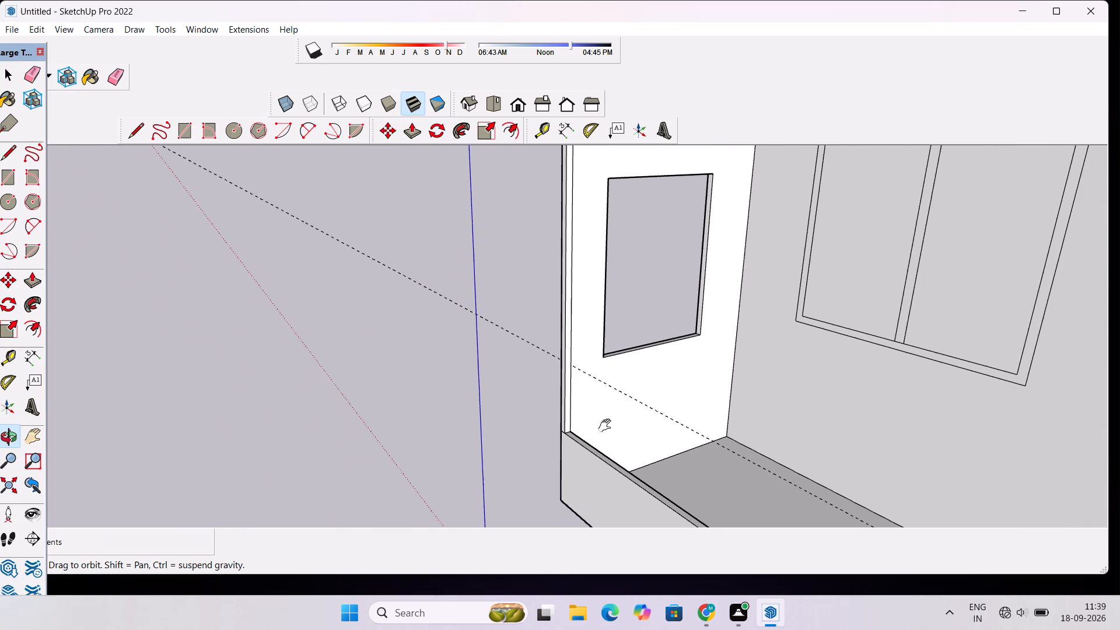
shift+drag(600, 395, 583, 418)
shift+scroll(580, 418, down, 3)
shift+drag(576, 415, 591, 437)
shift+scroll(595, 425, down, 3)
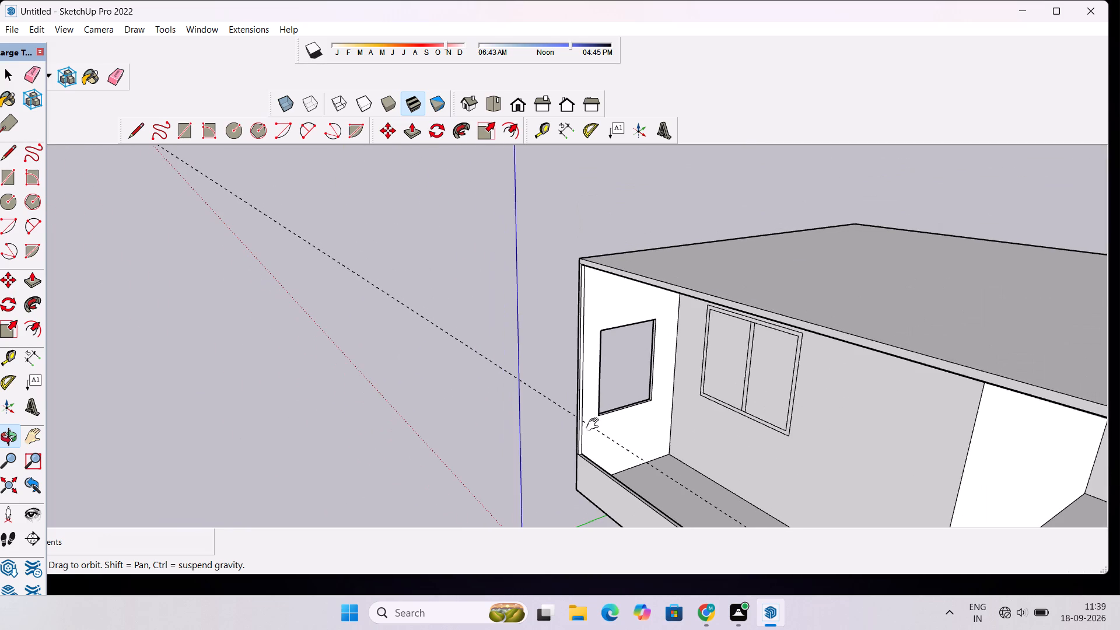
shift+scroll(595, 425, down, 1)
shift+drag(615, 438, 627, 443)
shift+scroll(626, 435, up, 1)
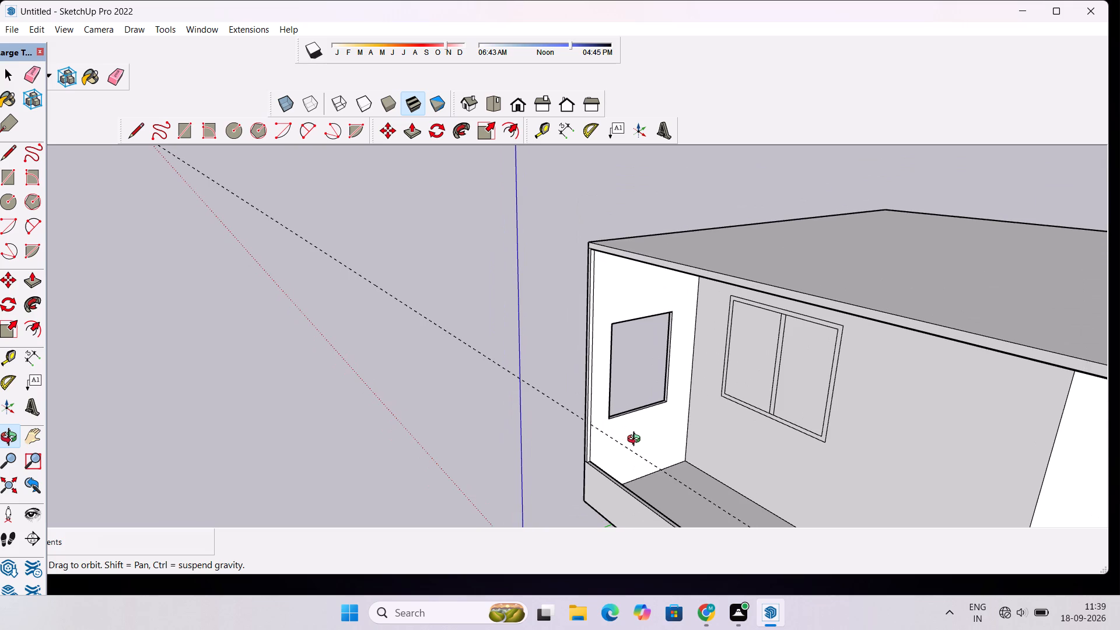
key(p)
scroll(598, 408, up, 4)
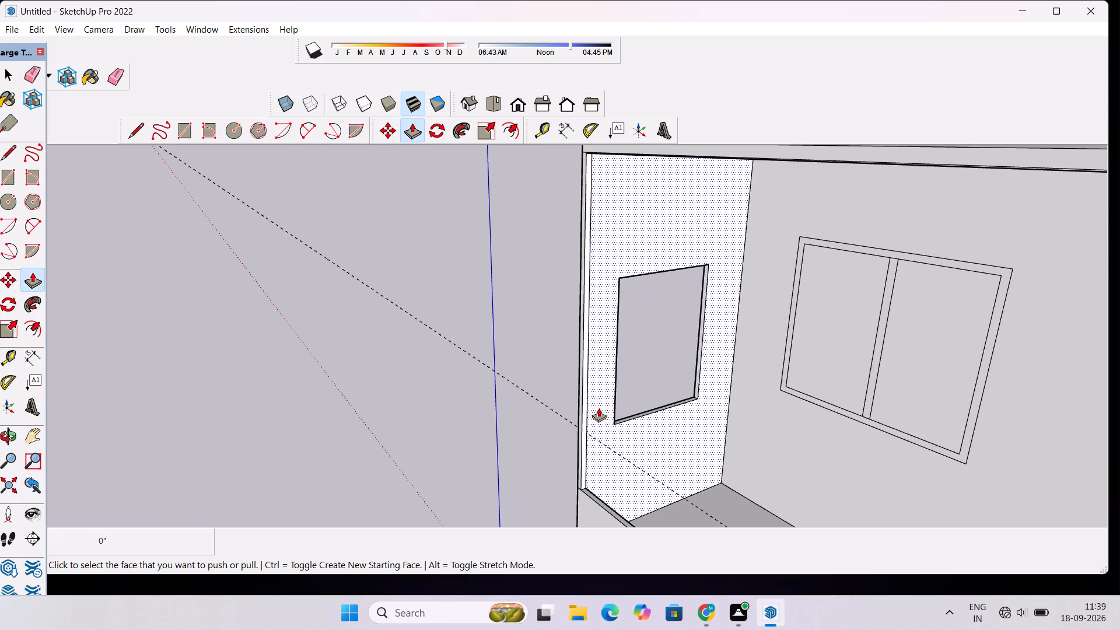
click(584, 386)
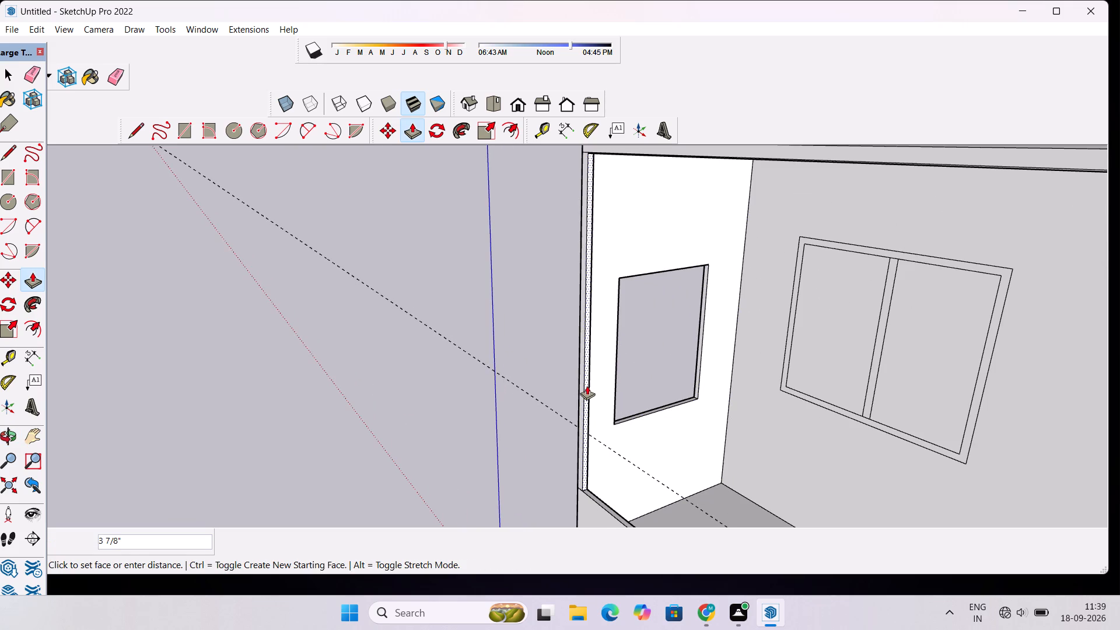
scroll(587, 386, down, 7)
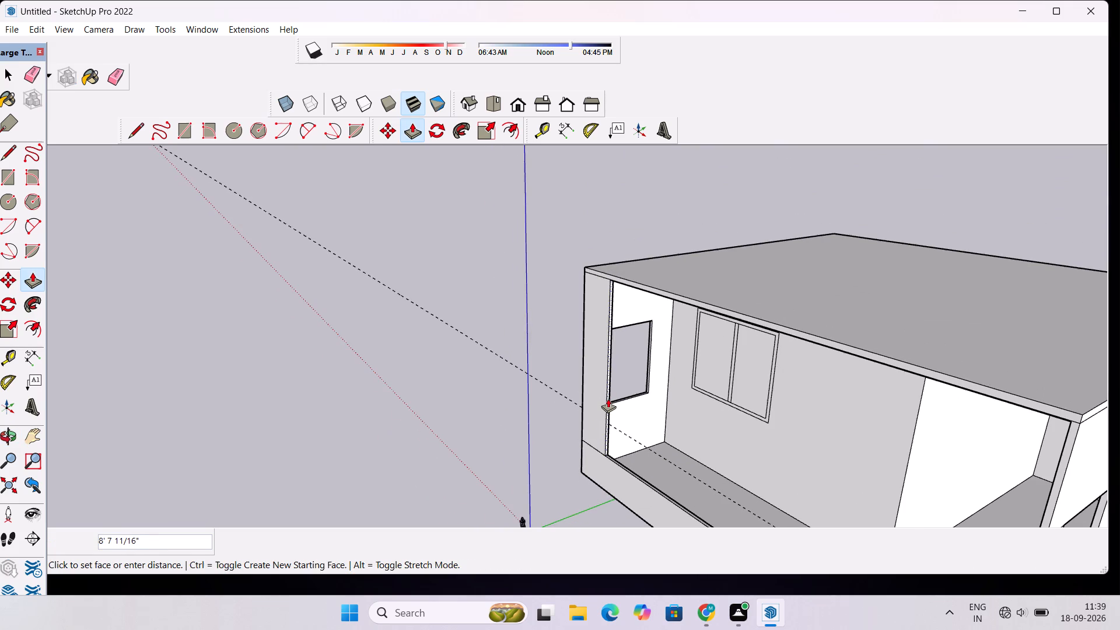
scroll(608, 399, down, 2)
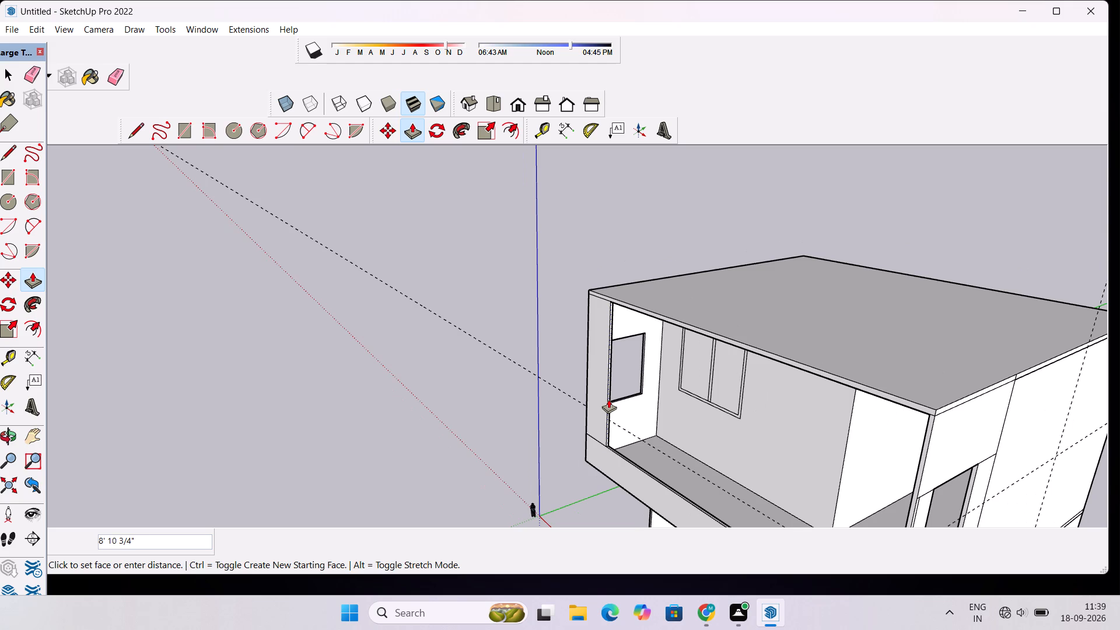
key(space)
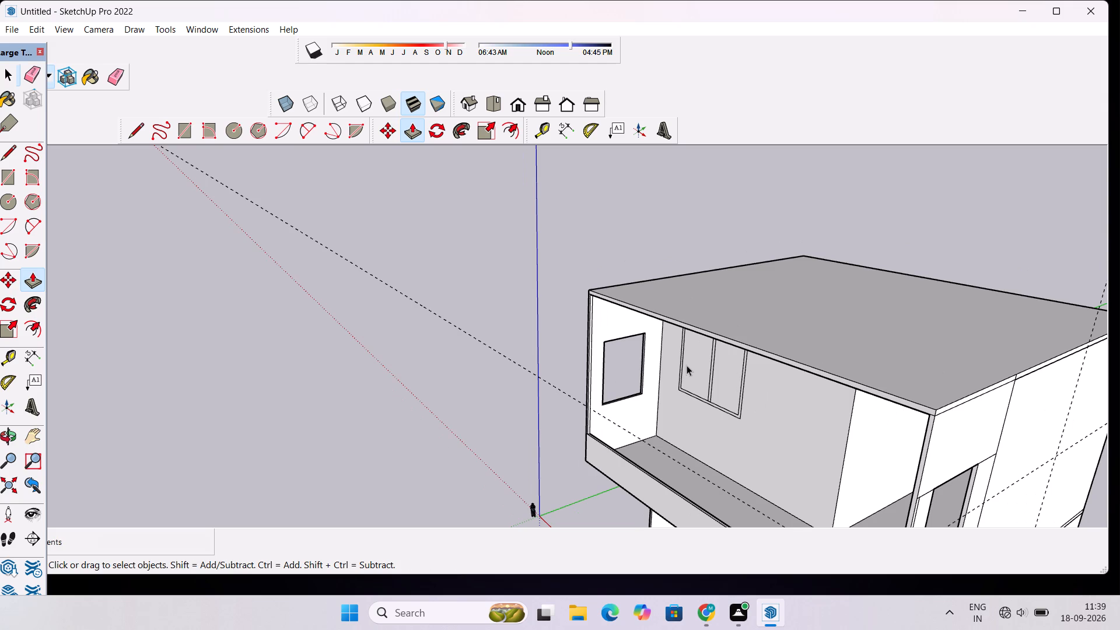
Place a guide along the balcony ceiling 9" in from its front edge, through the top of the corner strip's inner edge.
key(o)
drag(684, 426, 747, 201)
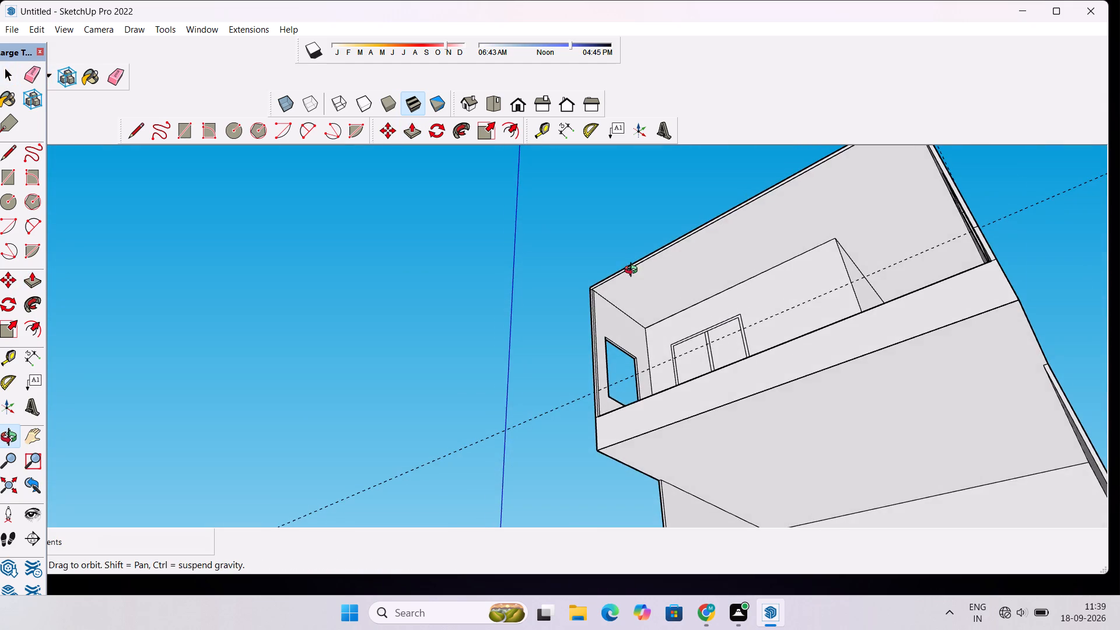
scroll(633, 271, up, 7)
shift+drag(630, 296, 569, 323)
shift+scroll(521, 325, up, 3)
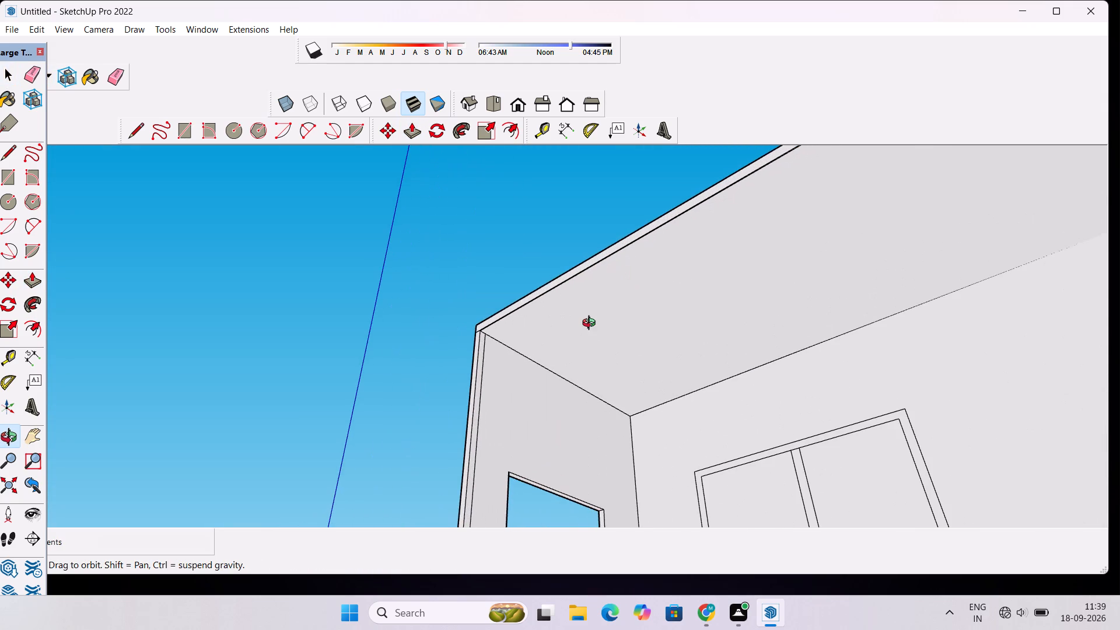
key(t)
scroll(603, 325, down, 1)
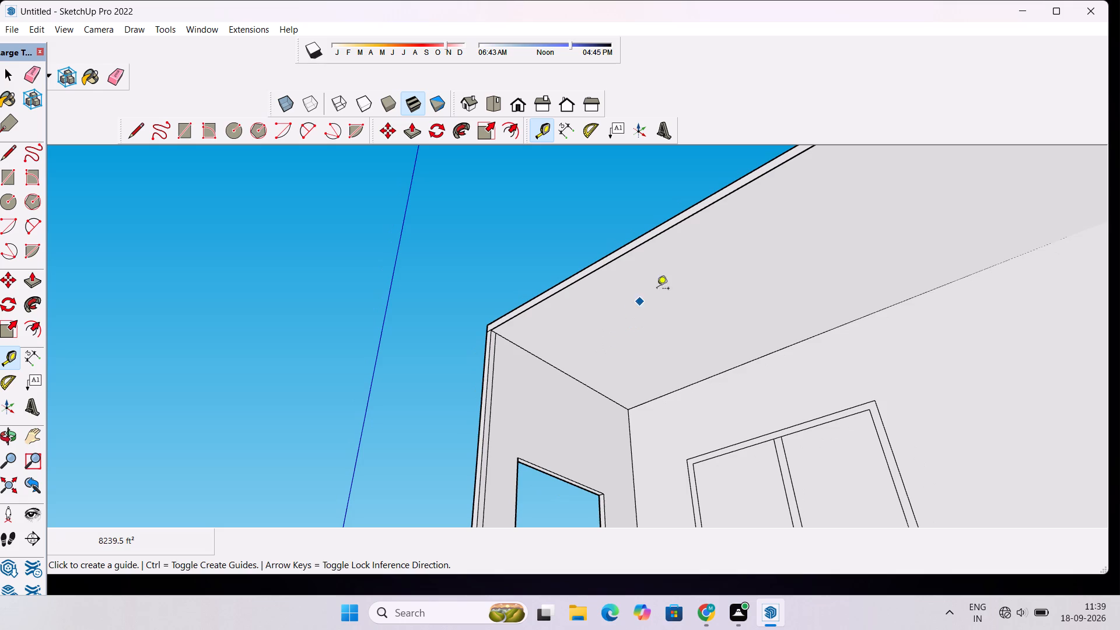
scroll(686, 230, up, 1)
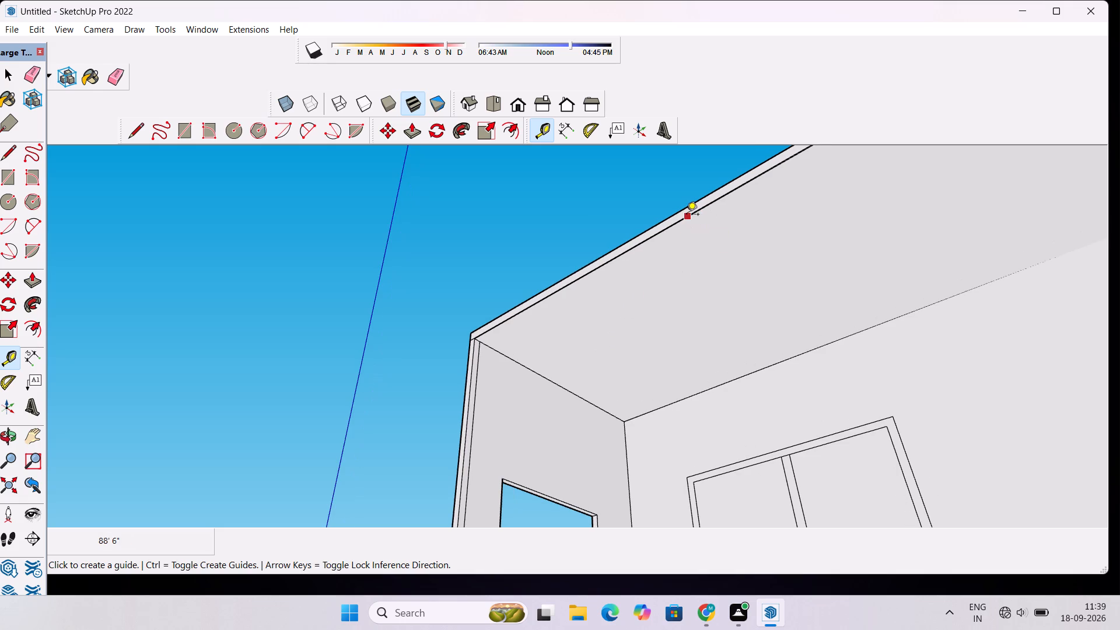
click(686, 220)
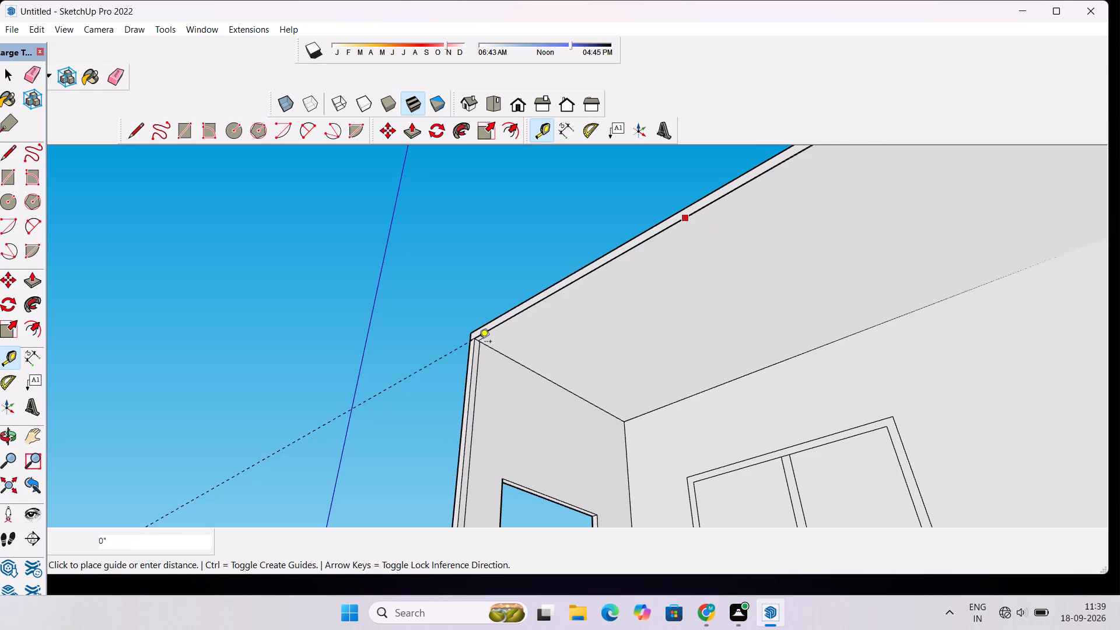
scroll(485, 346, up, 4)
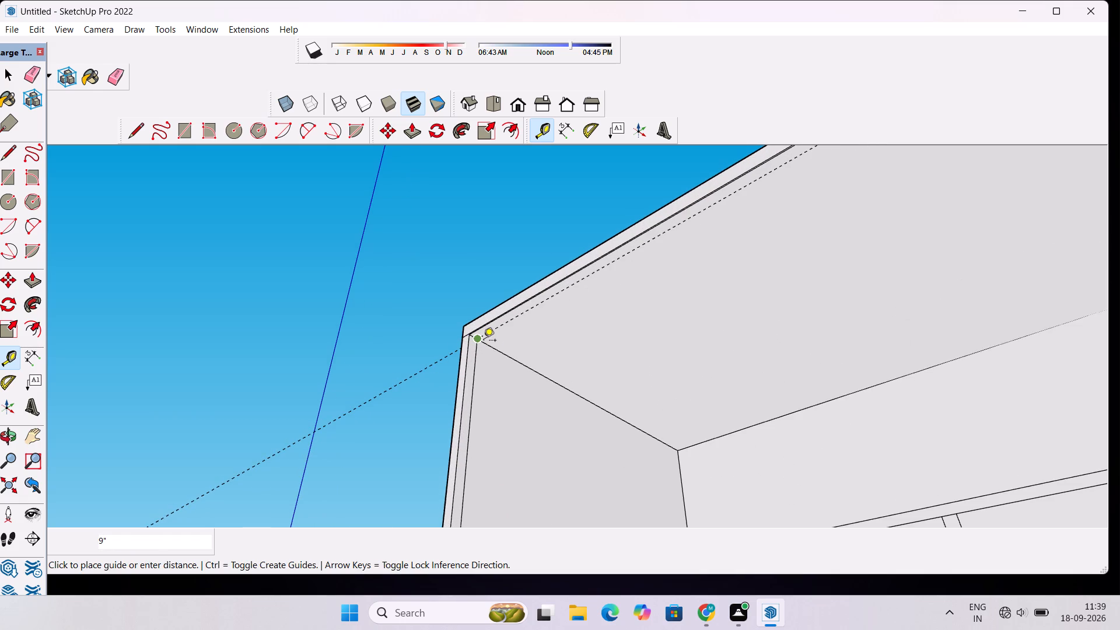
click(484, 341)
Draw an 88' 6" line along the ceiling guide from one corner strip's inner edge to the opposite side wall's strip.
scroll(449, 340, down, 13)
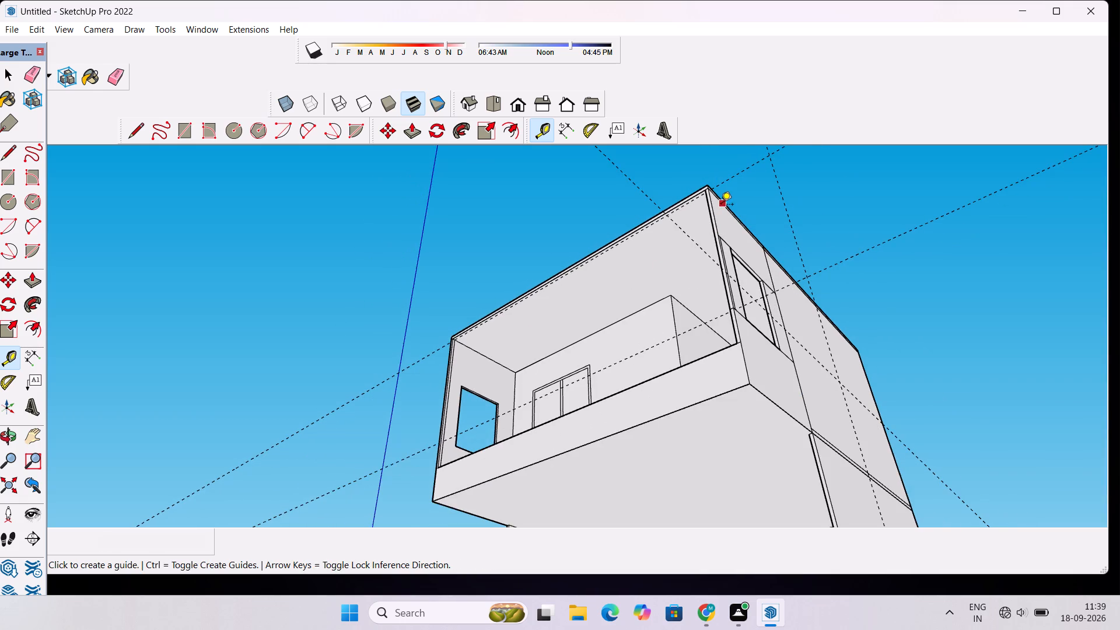
scroll(721, 205, up, 2)
key(l)
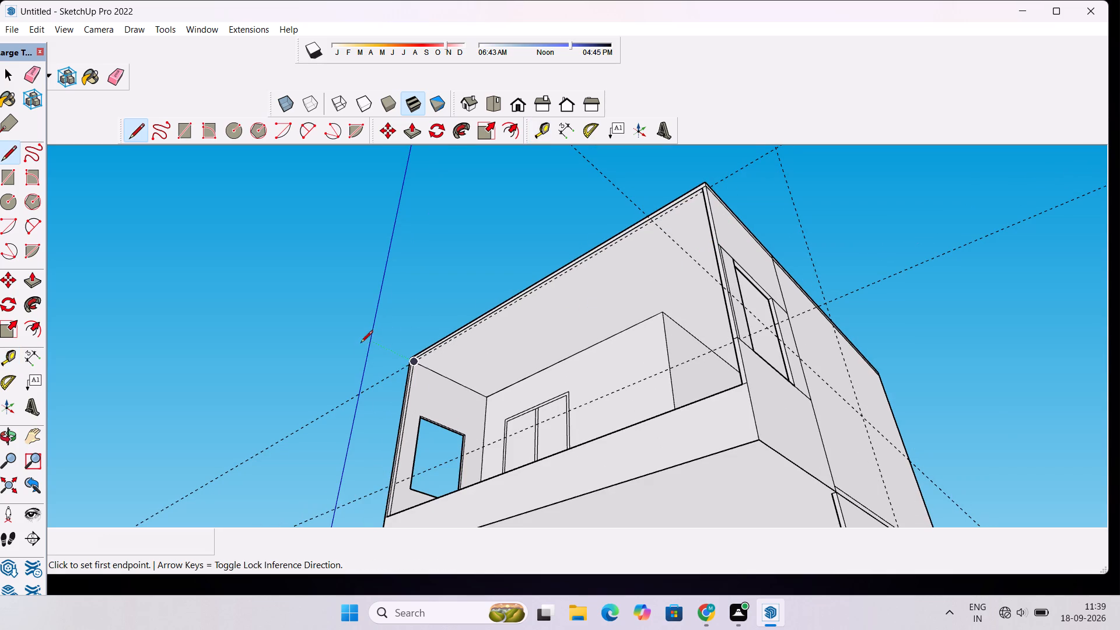
scroll(430, 361, up, 17)
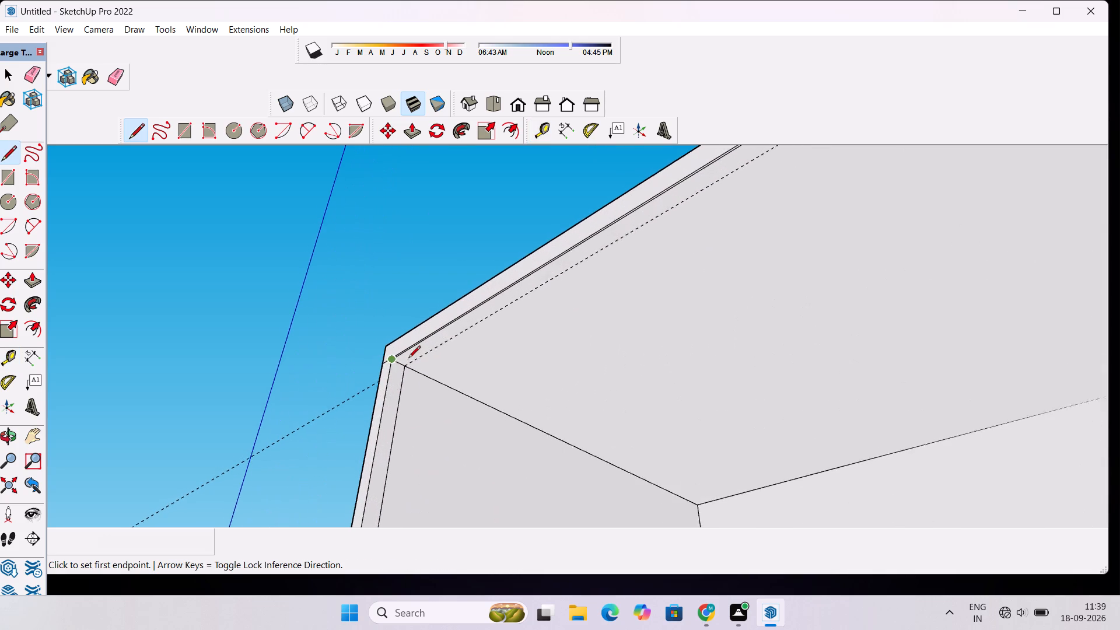
scroll(408, 359, up, 1)
click(405, 368)
scroll(445, 348, down, 10)
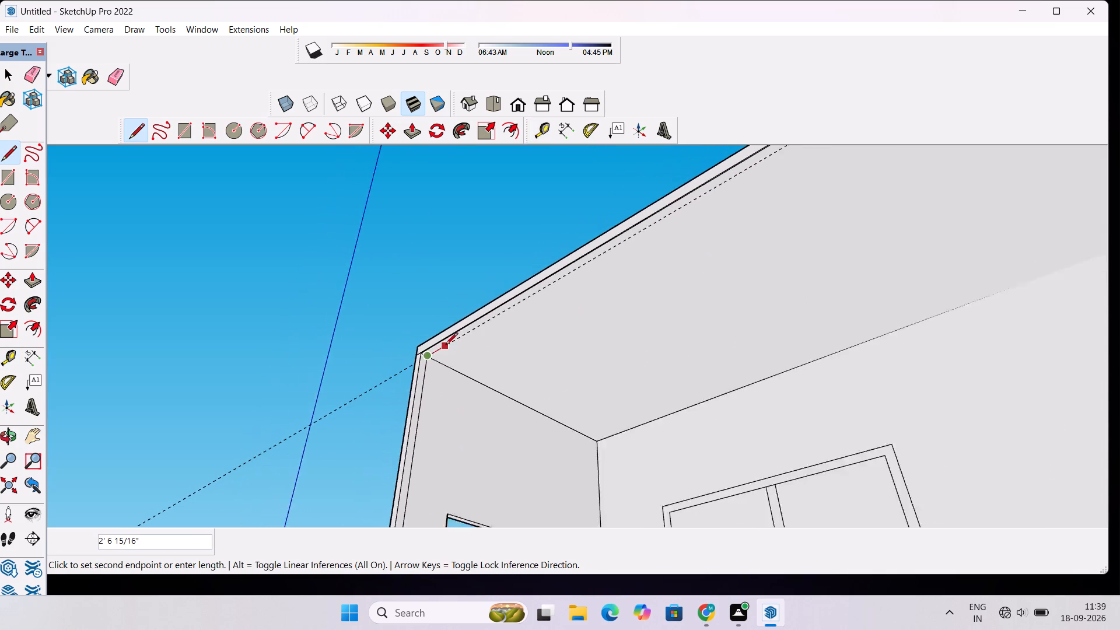
scroll(446, 345, down, 2)
scroll(532, 312, down, 11)
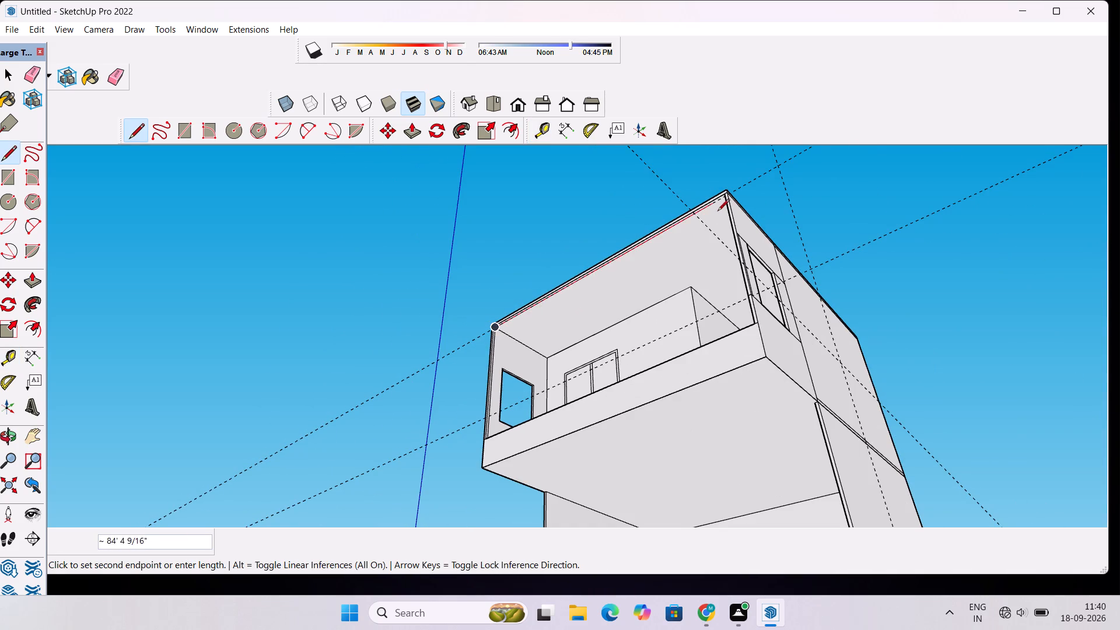
scroll(717, 211, up, 11)
scroll(715, 194, up, 10)
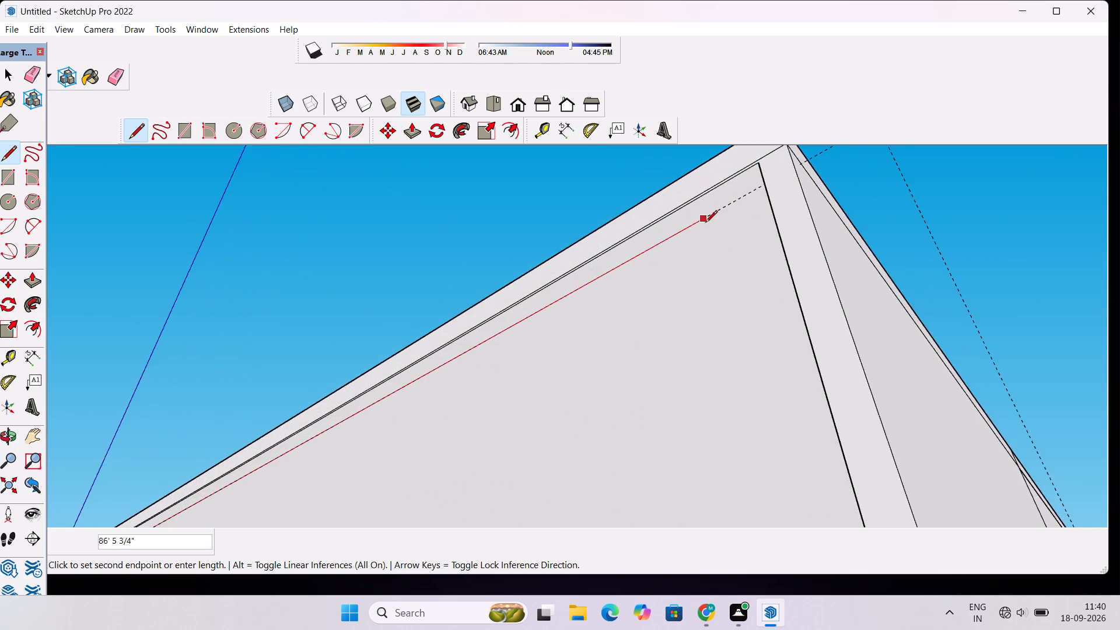
scroll(705, 223, up, 4)
key(o)
drag(748, 201, 751, 202)
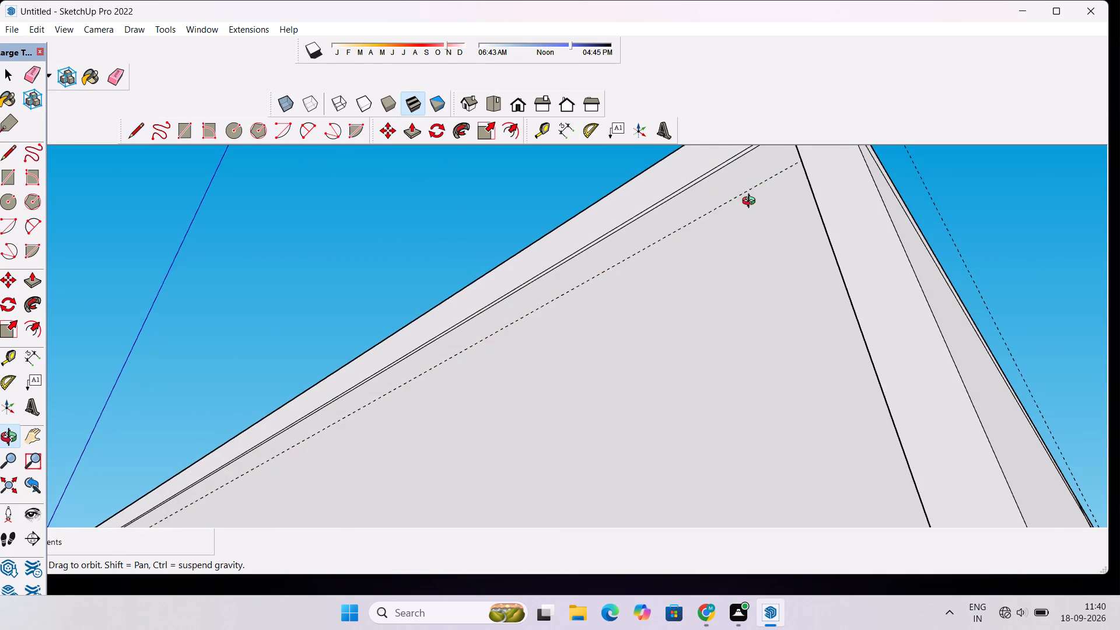
drag(751, 202, 843, 200)
key(l)
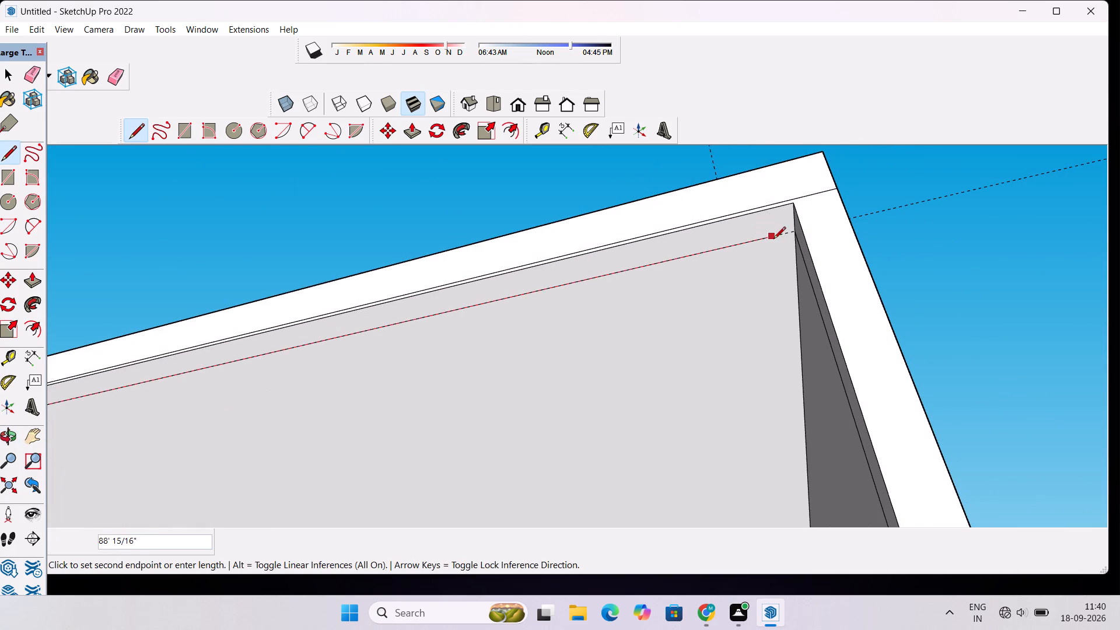
scroll(773, 240, up, 4)
click(804, 228)
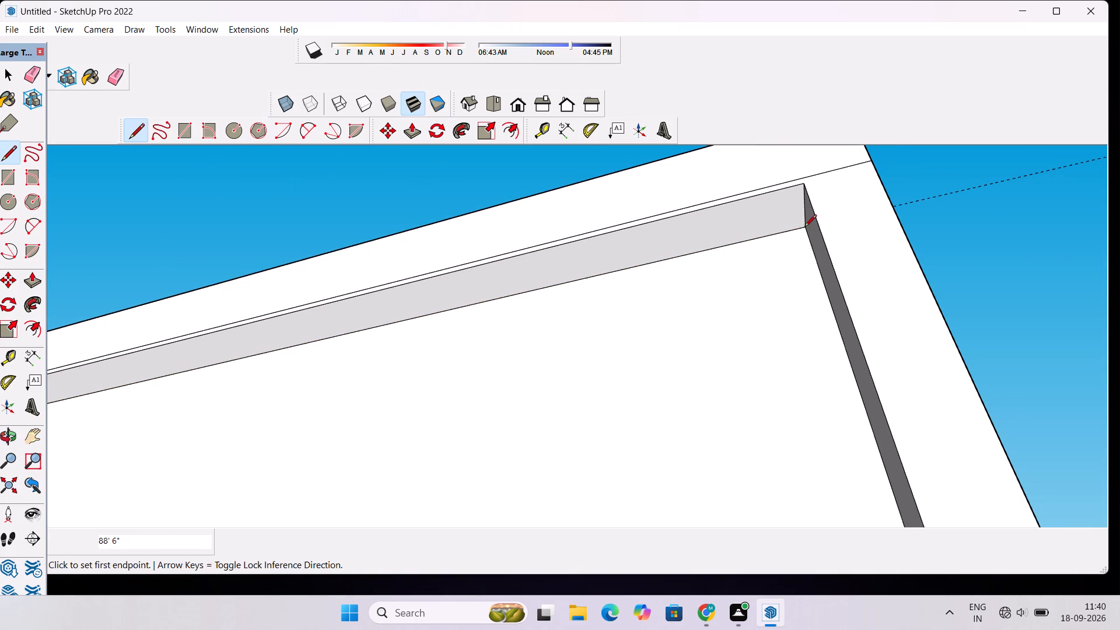
Delete the face that fills the balcony's front opening below the ceiling strip line.
key(space)
scroll(752, 219, down, 20)
click(688, 317)
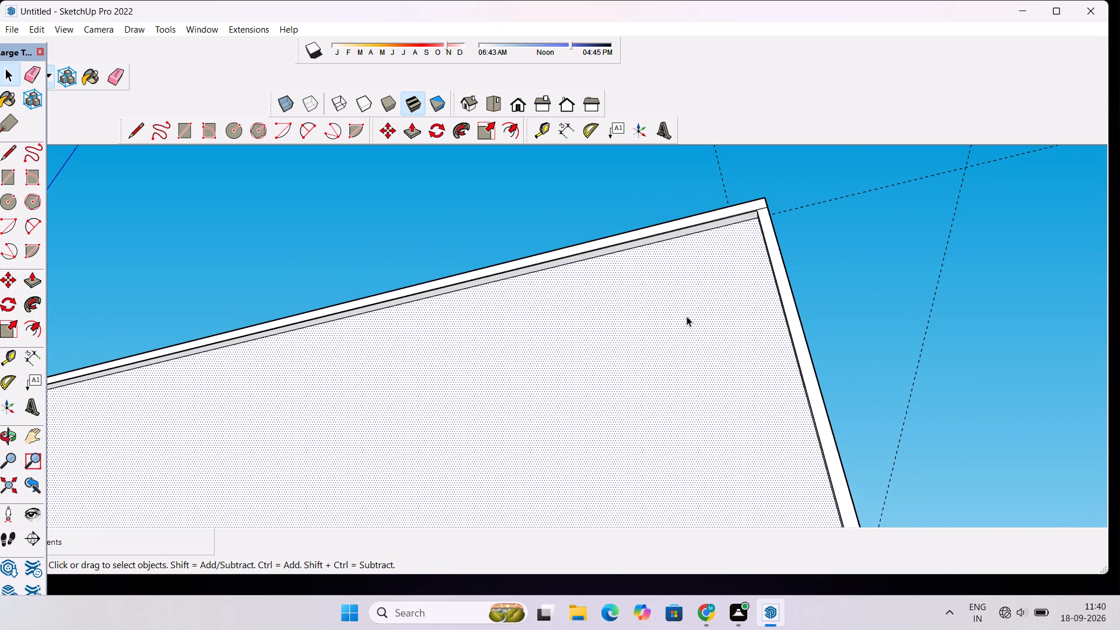
key(Delete)
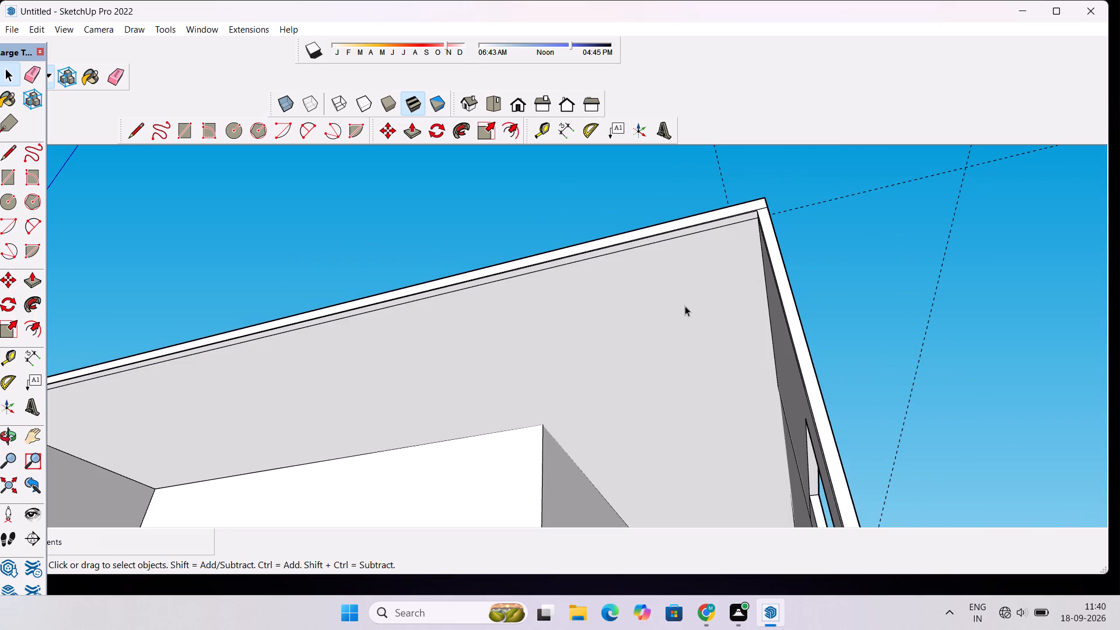
Examine the balcony opening, its ceiling strip line and both side walls from several angles and distances.
key(o)
drag(689, 282, 697, 311)
scroll(697, 311, down, 7)
drag(712, 340, 723, 395)
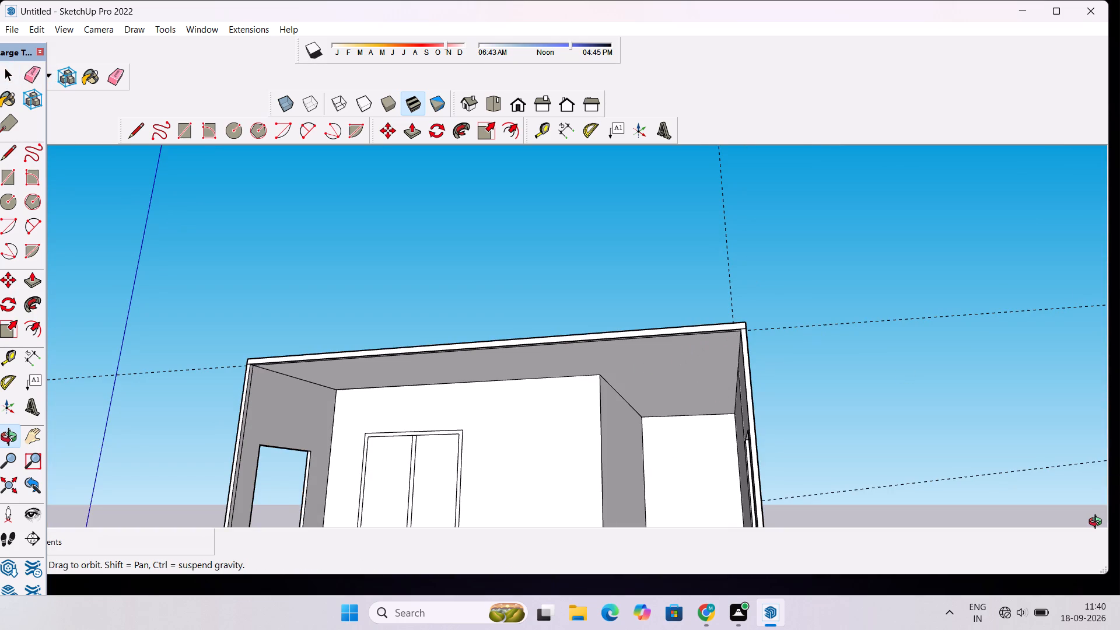
scroll(745, 314, down, 5)
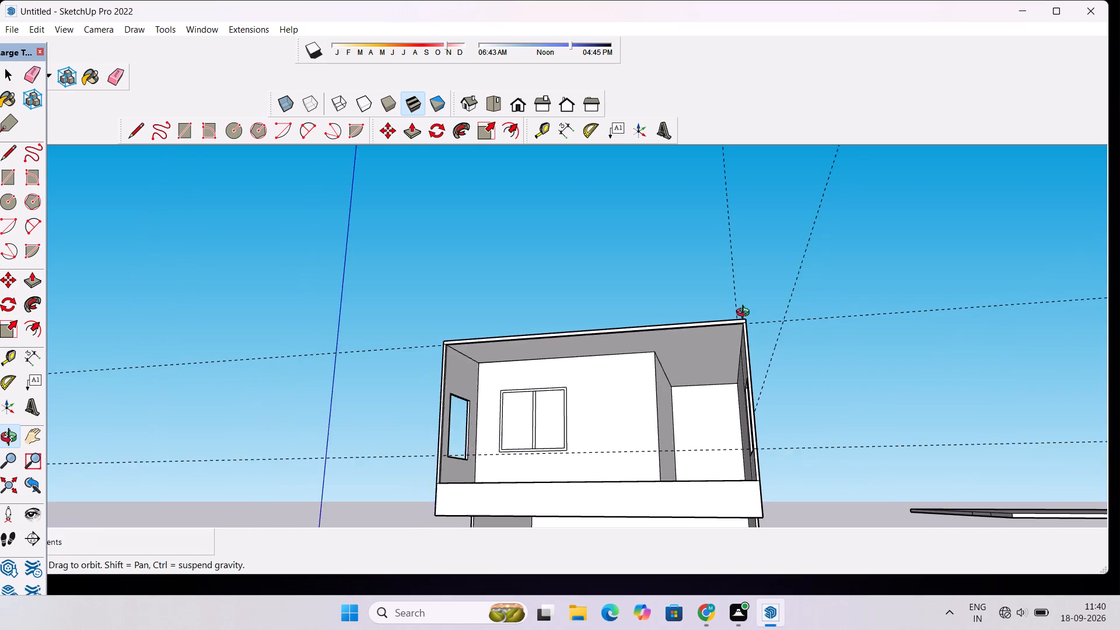
drag(759, 331, 768, 385)
scroll(746, 386, up, 2)
shift+drag(720, 387, 849, 391)
scroll(818, 402, up, 4)
drag(910, 406, 755, 344)
scroll(644, 333, down, 2)
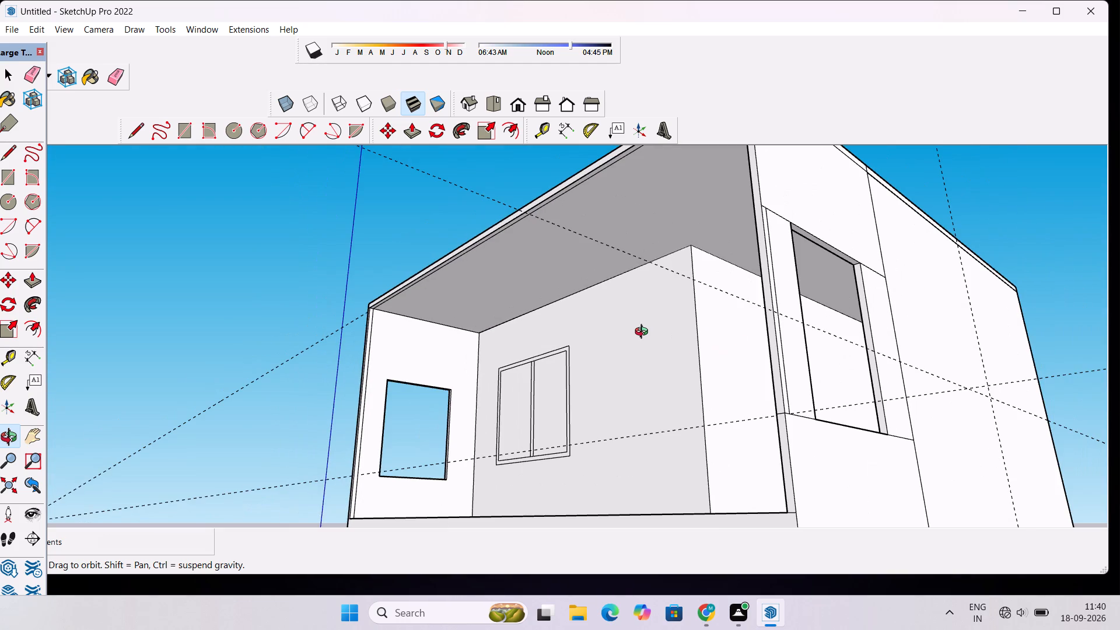
scroll(646, 331, down, 3)
drag(646, 331, 676, 374)
scroll(612, 334, up, 2)
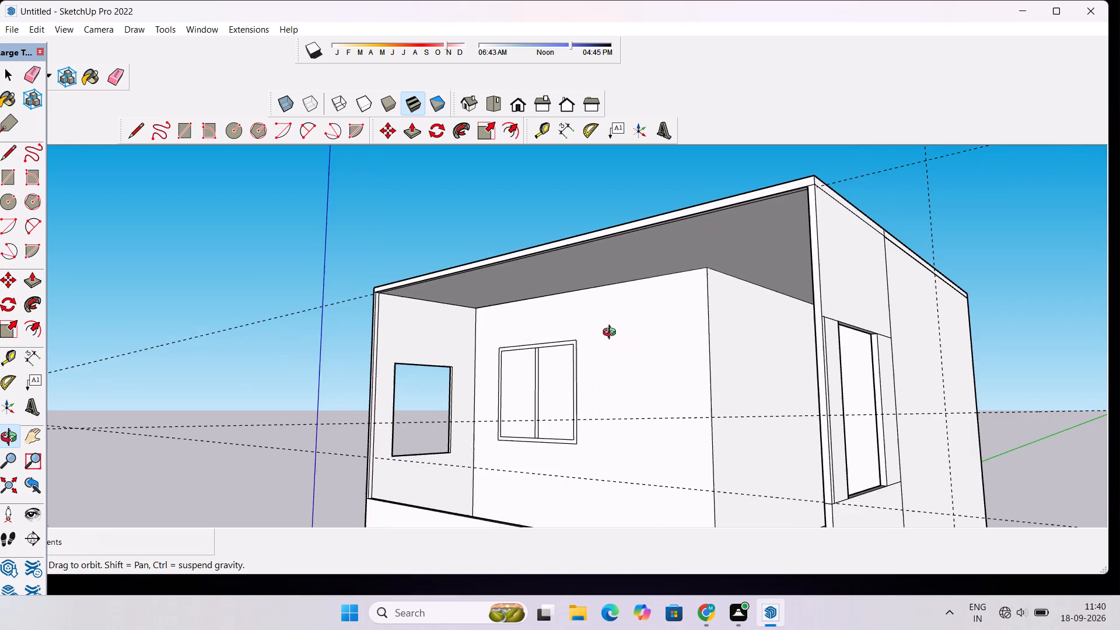
drag(512, 334, 615, 325)
shift+scroll(653, 301, up, 3)
drag(680, 327, 698, 277)
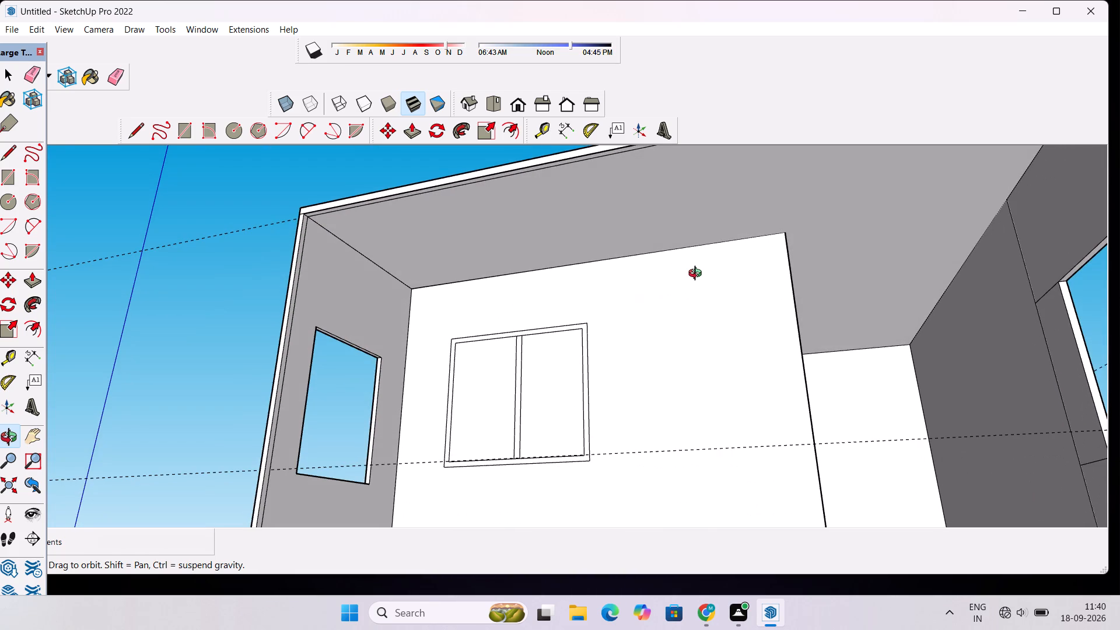
shift+drag(698, 275, 691, 298)
scroll(691, 298, down, 4)
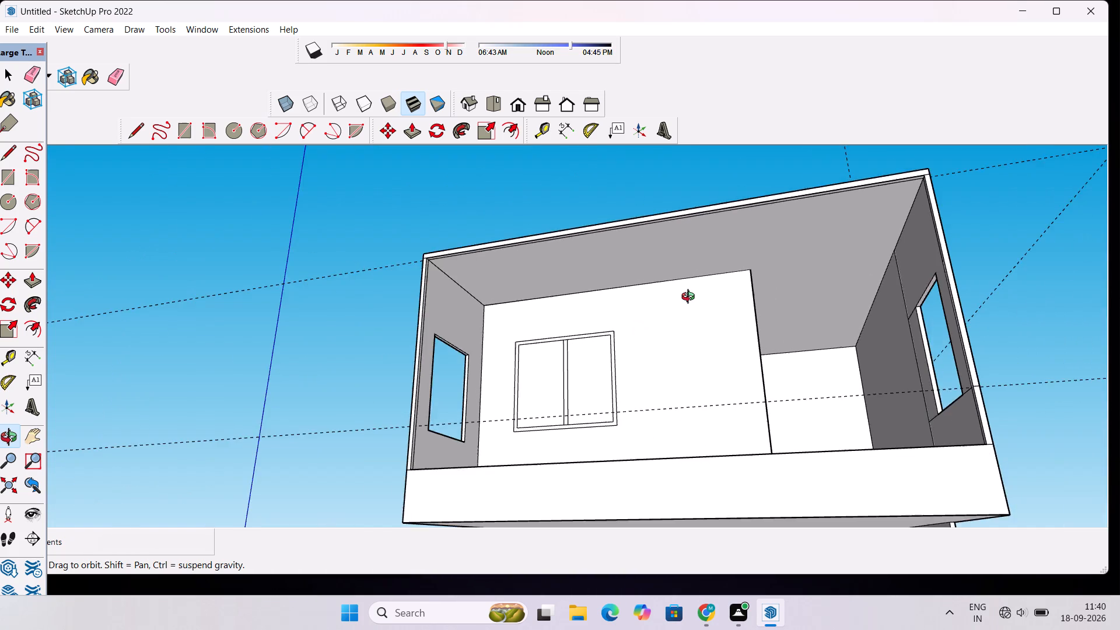
drag(691, 298, 694, 331)
scroll(694, 331, down, 1)
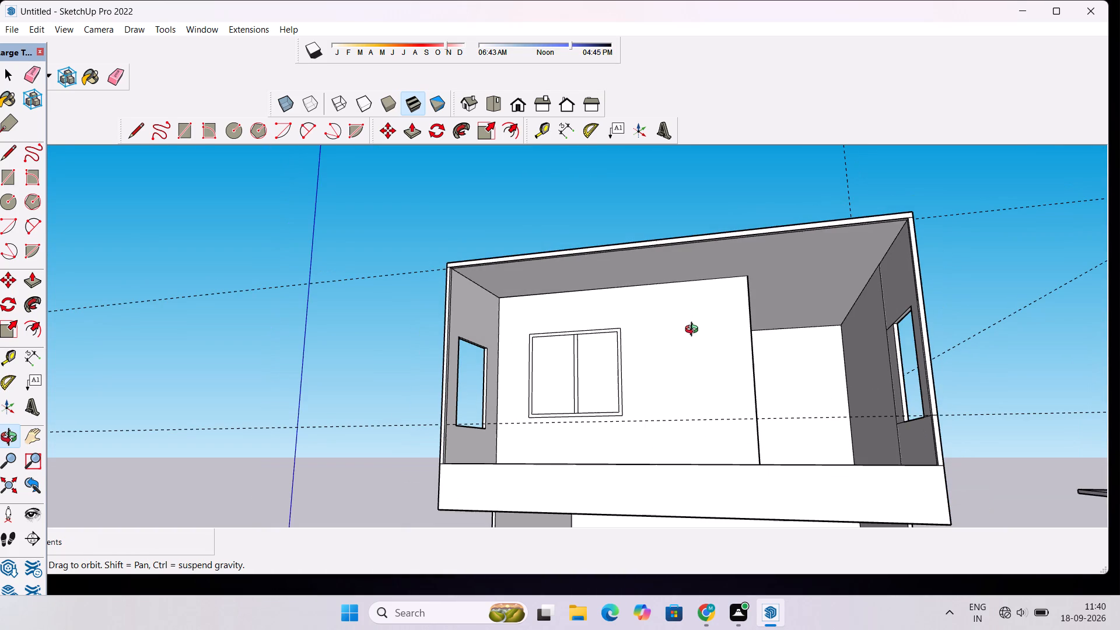
scroll(691, 328, down, 2)
drag(686, 318, 689, 345)
scroll(548, 310, up, 1)
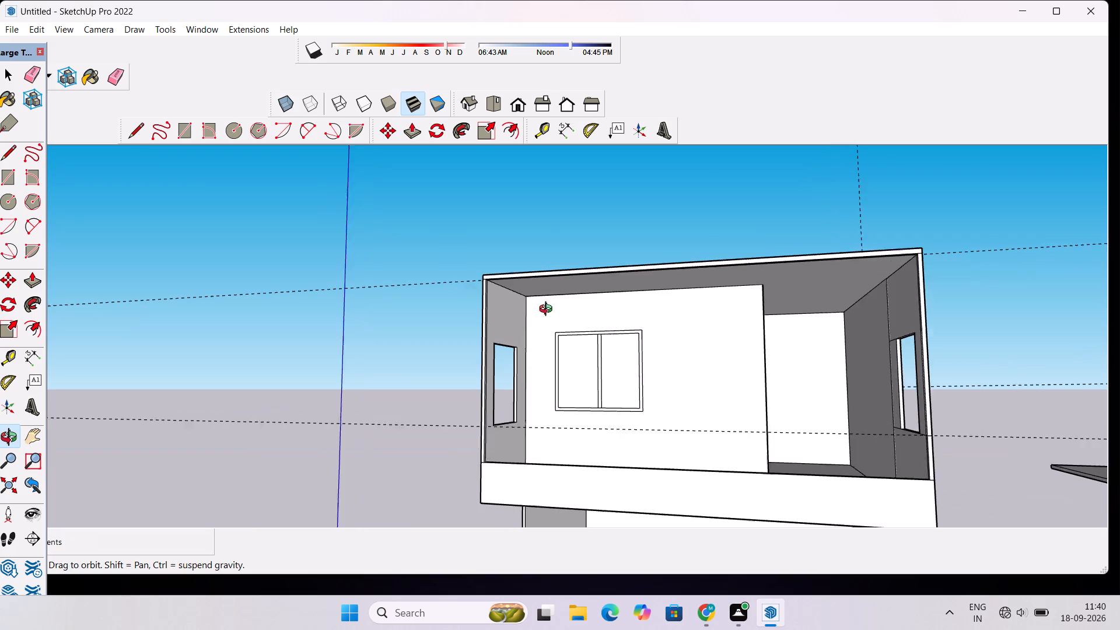
scroll(548, 310, up, 1)
shift+drag(538, 316, 572, 349)
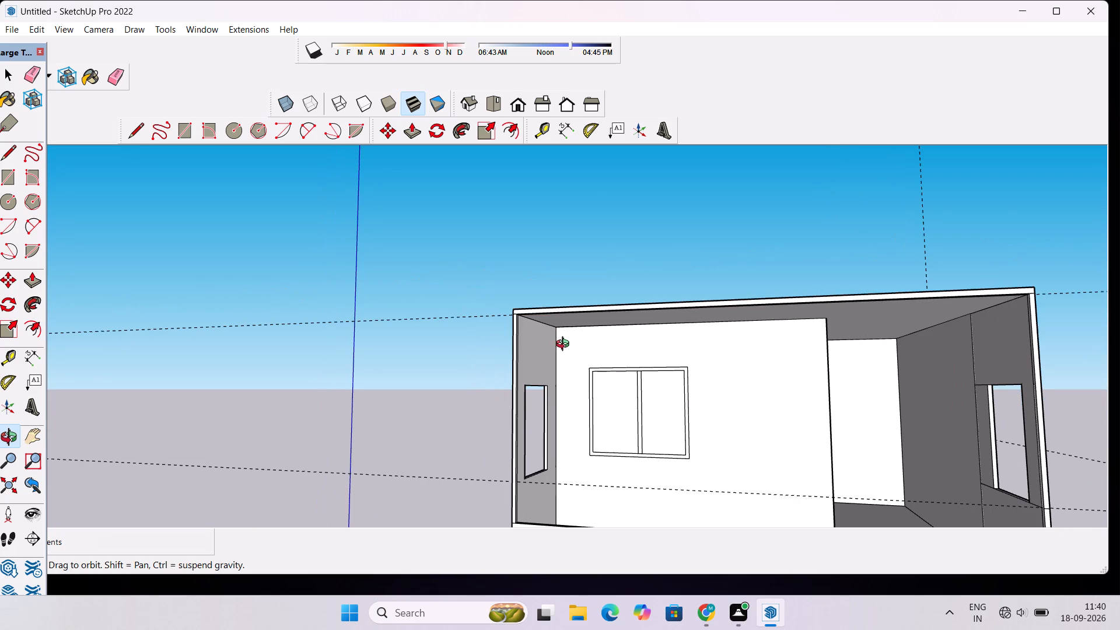
drag(608, 358, 647, 367)
shift+drag(621, 360, 593, 351)
scroll(584, 346, down, 5)
drag(951, 416, 915, 392)
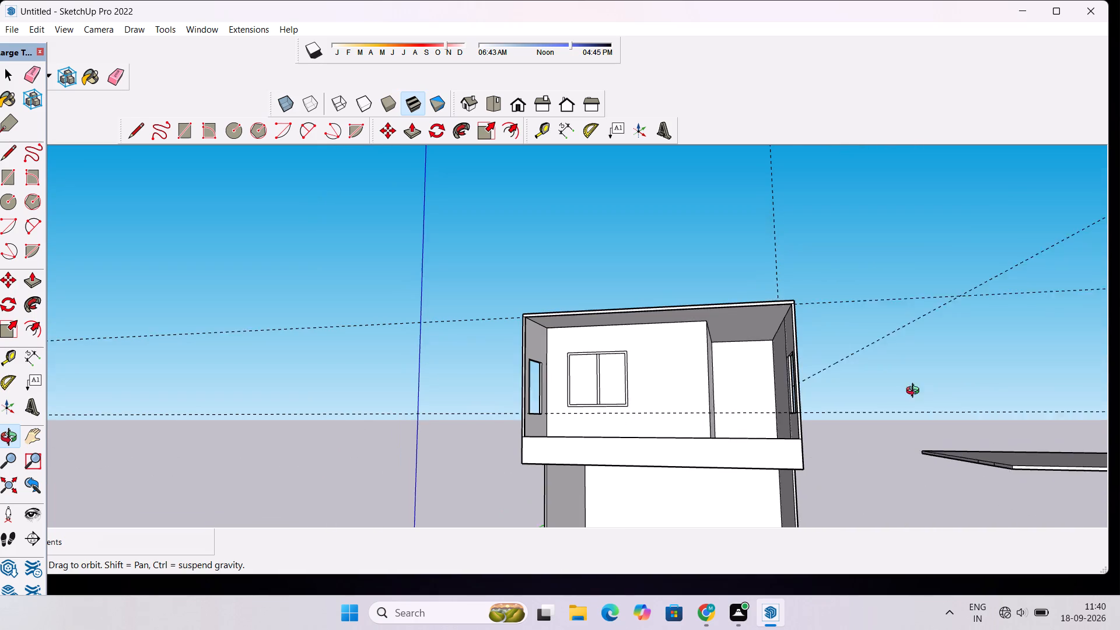
drag(915, 392, 915, 391)
scroll(452, 311, down, 2)
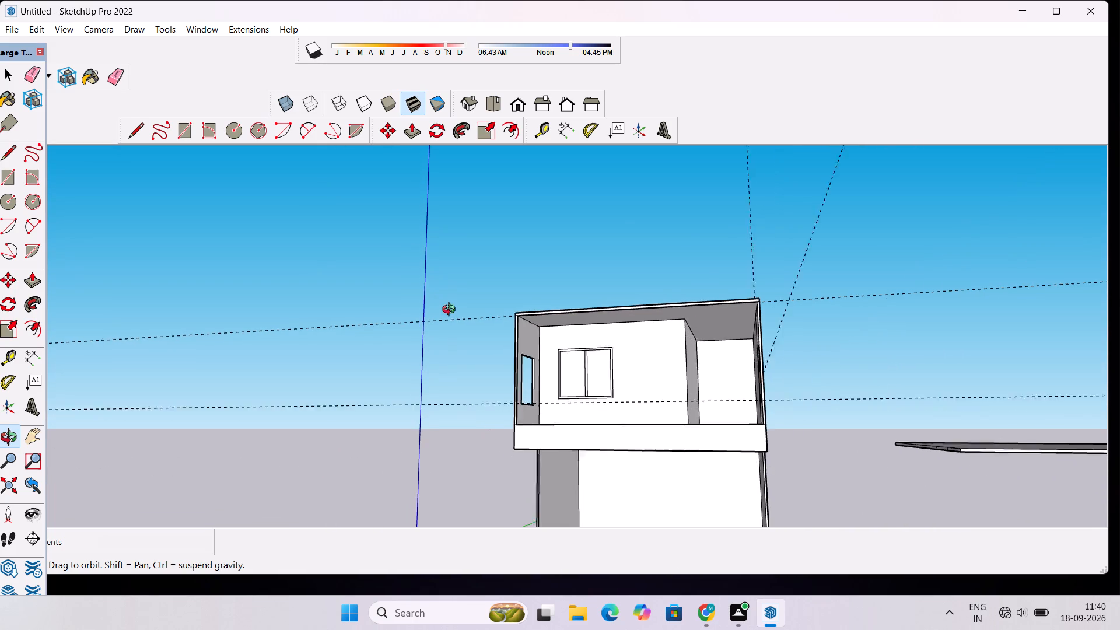
Push/Pull the 9" ceiling strip at the balcony's front edge down about 5' 10" as a header across the opening.
scroll(452, 311, down, 2)
drag(555, 352, 627, 415)
scroll(596, 357, up, 4)
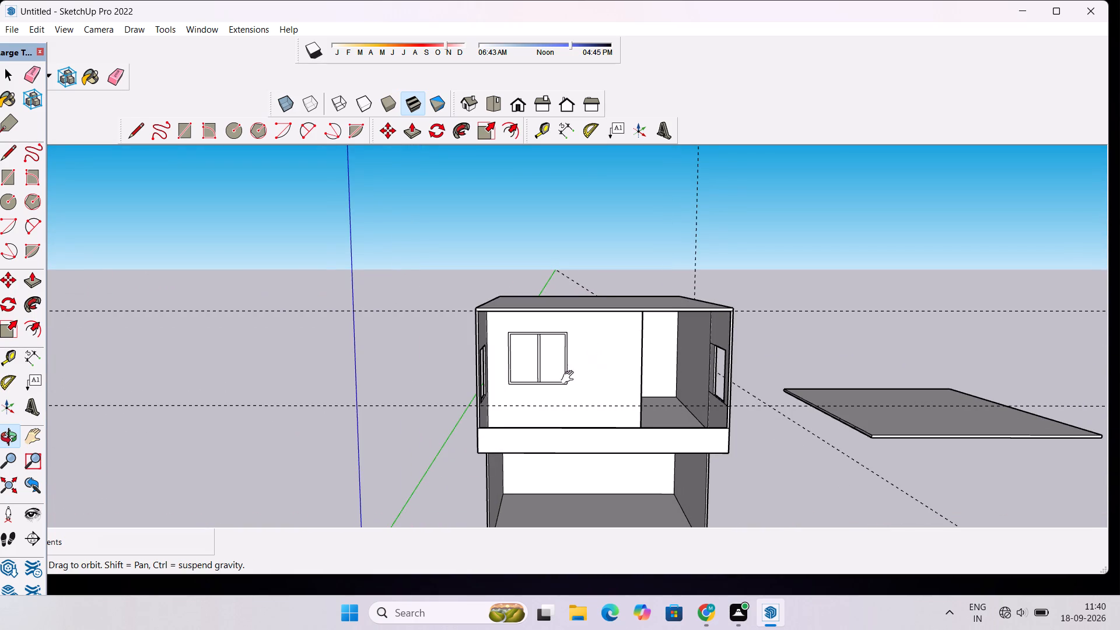
shift+drag(570, 377, 651, 381)
scroll(672, 384, up, 3)
shift+drag(722, 384, 695, 397)
shift+scroll(692, 397, down, 5)
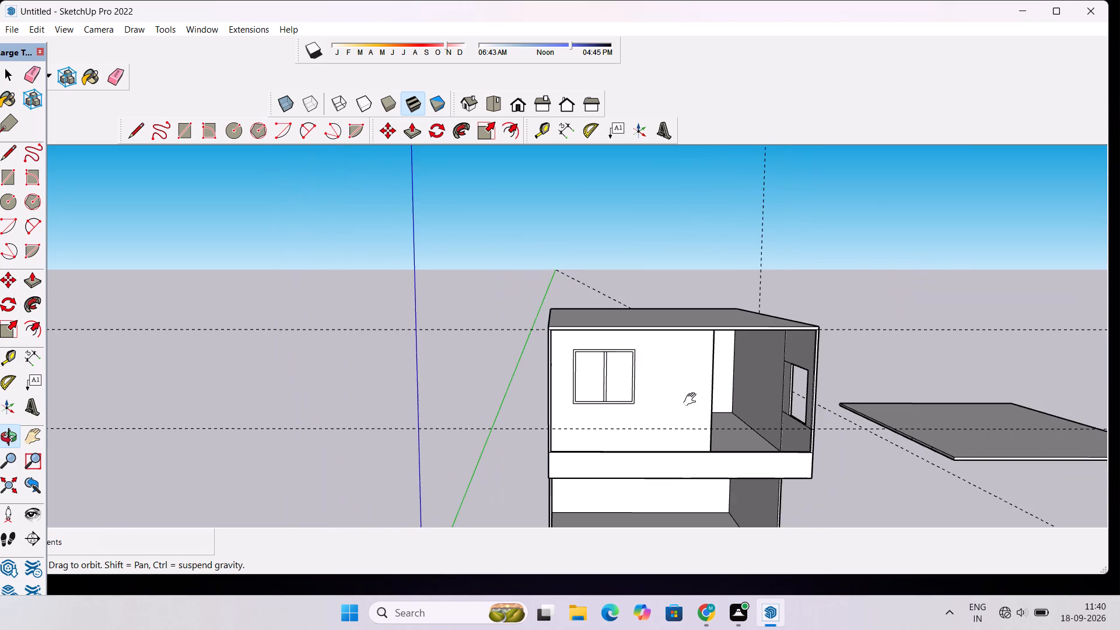
drag(710, 414, 675, 422)
scroll(674, 396, up, 3)
drag(678, 402, 702, 261)
scroll(702, 261, up, 3)
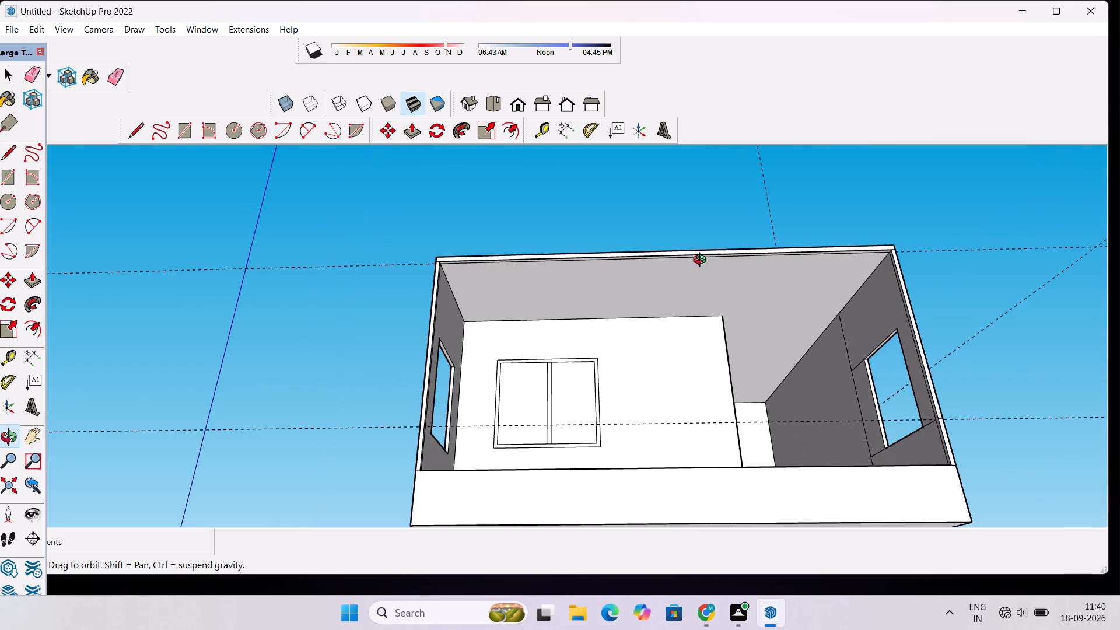
drag(708, 322, 706, 301)
scroll(701, 301, up, 2)
key(p)
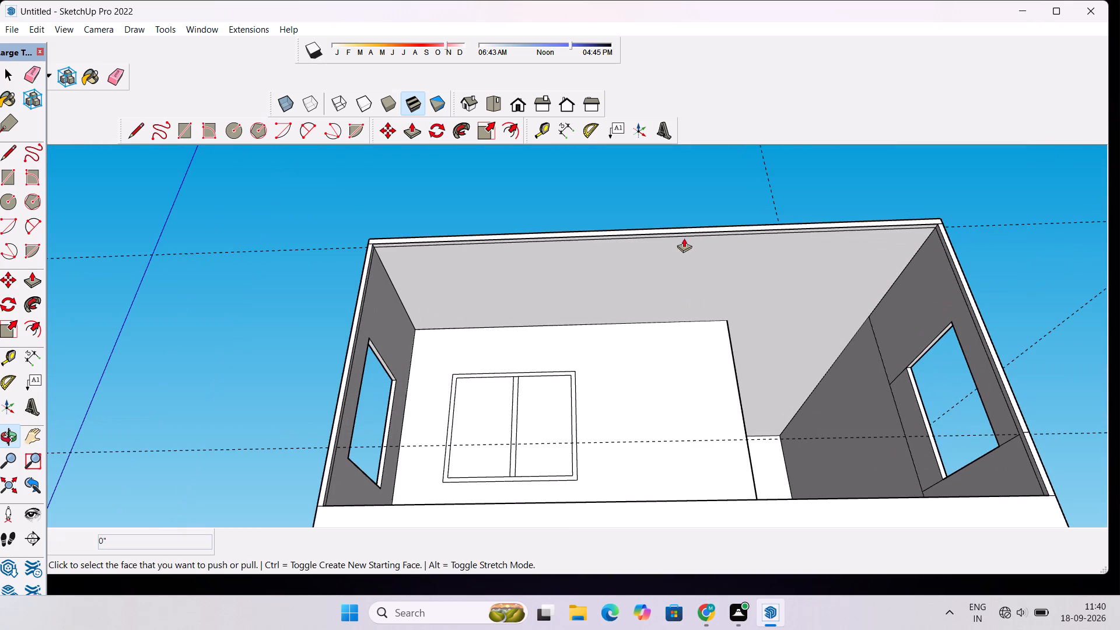
click(682, 234)
scroll(680, 247, down, 5)
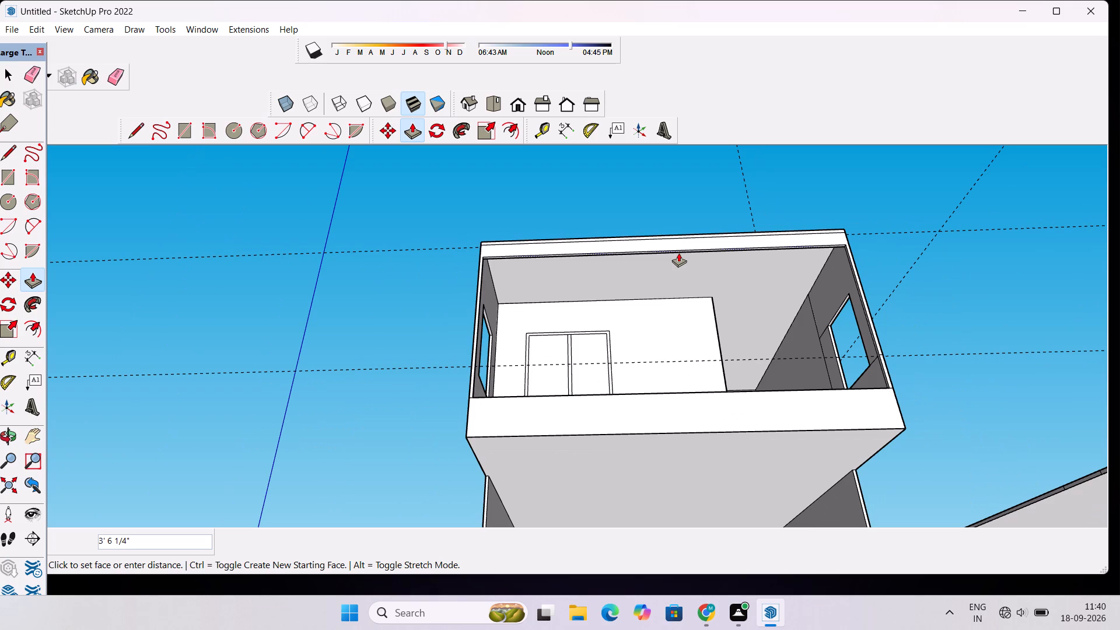
click(678, 258)
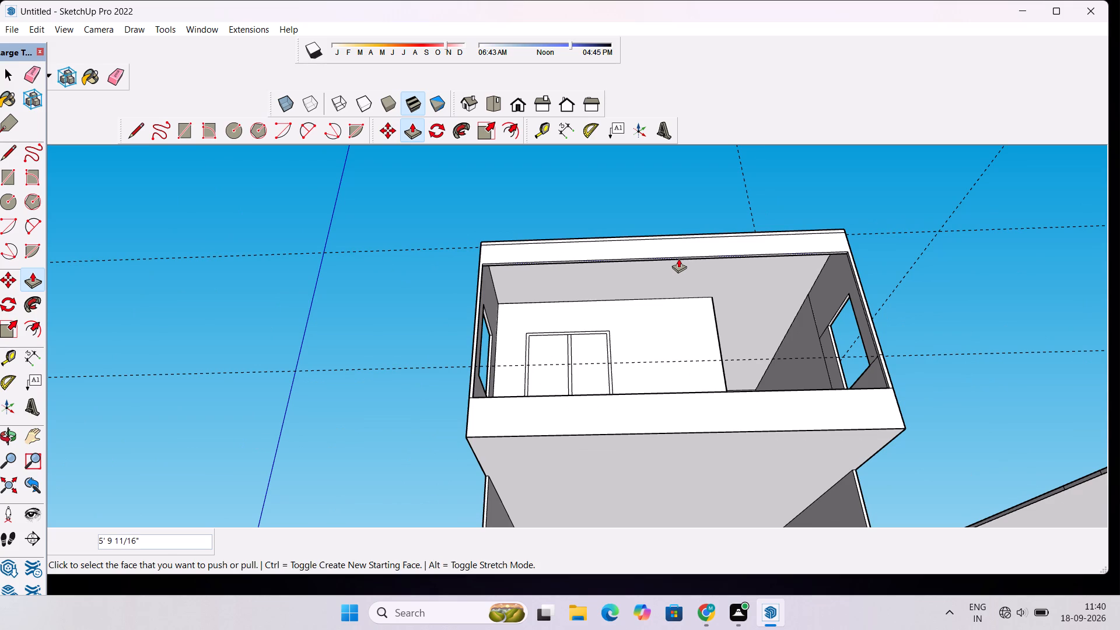
Push/Pull the 9" strip on the balcony side wall nearest the two-pane window 8' inward into the front opening.
key(o)
drag(673, 296, 620, 409)
scroll(488, 354, up, 3)
drag(487, 388, 483, 408)
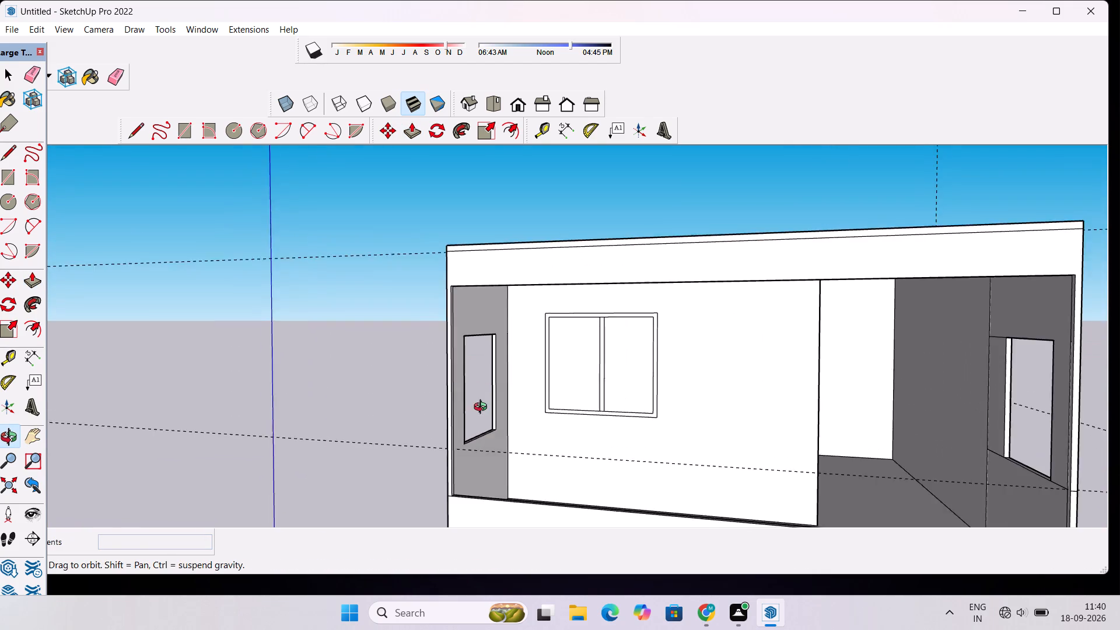
drag(483, 408, 434, 432)
scroll(456, 397, down, 4)
drag(456, 397, 459, 428)
scroll(456, 427, up, 4)
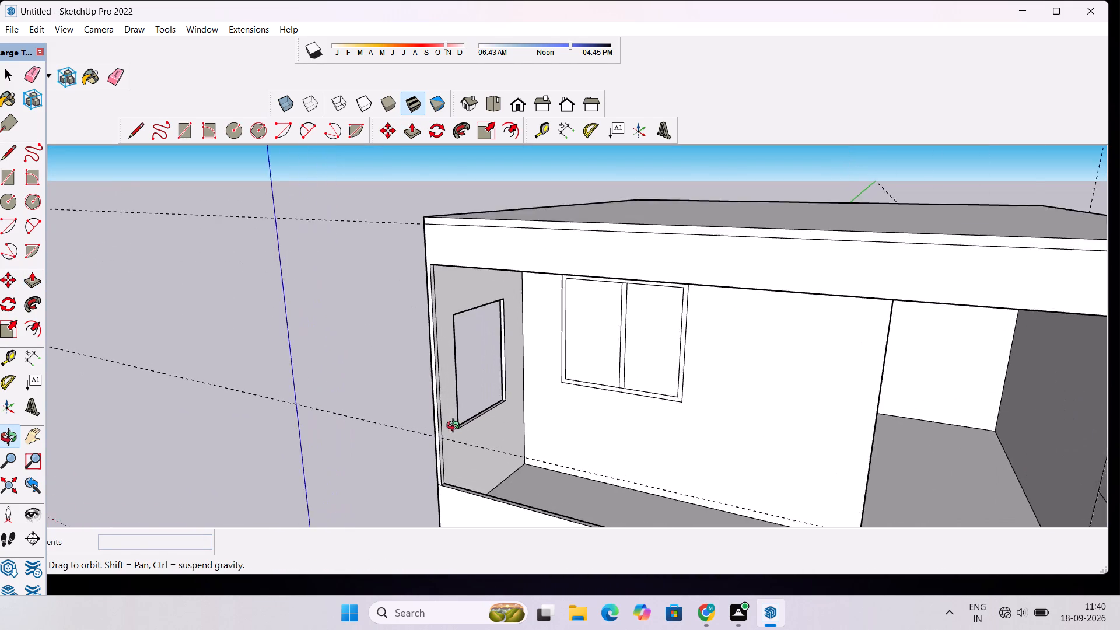
scroll(456, 427, up, 2)
key(p)
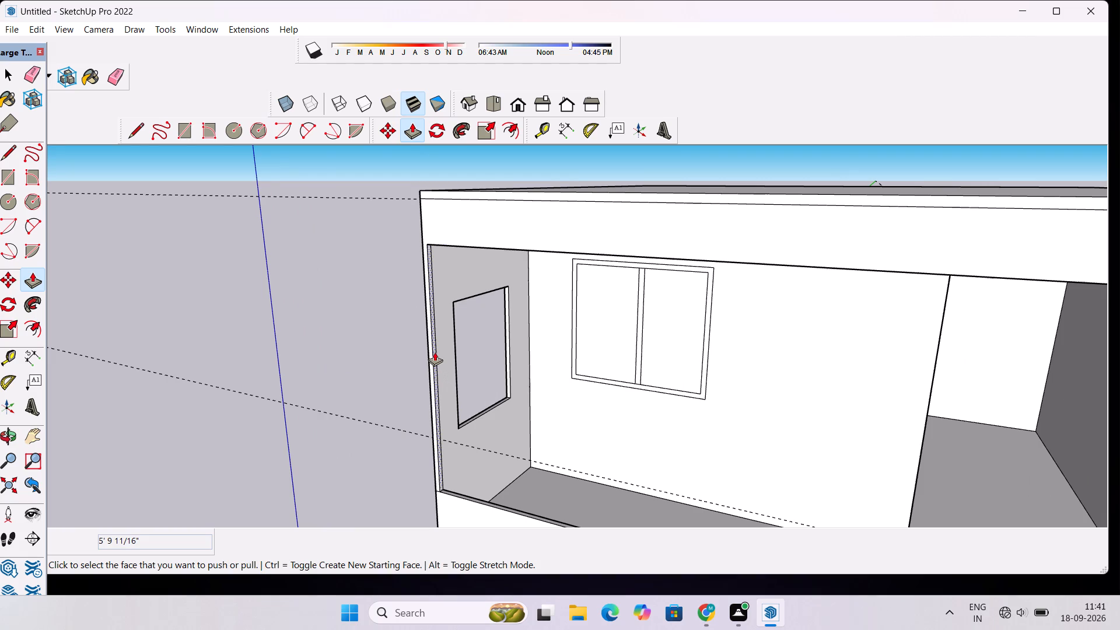
click(435, 352)
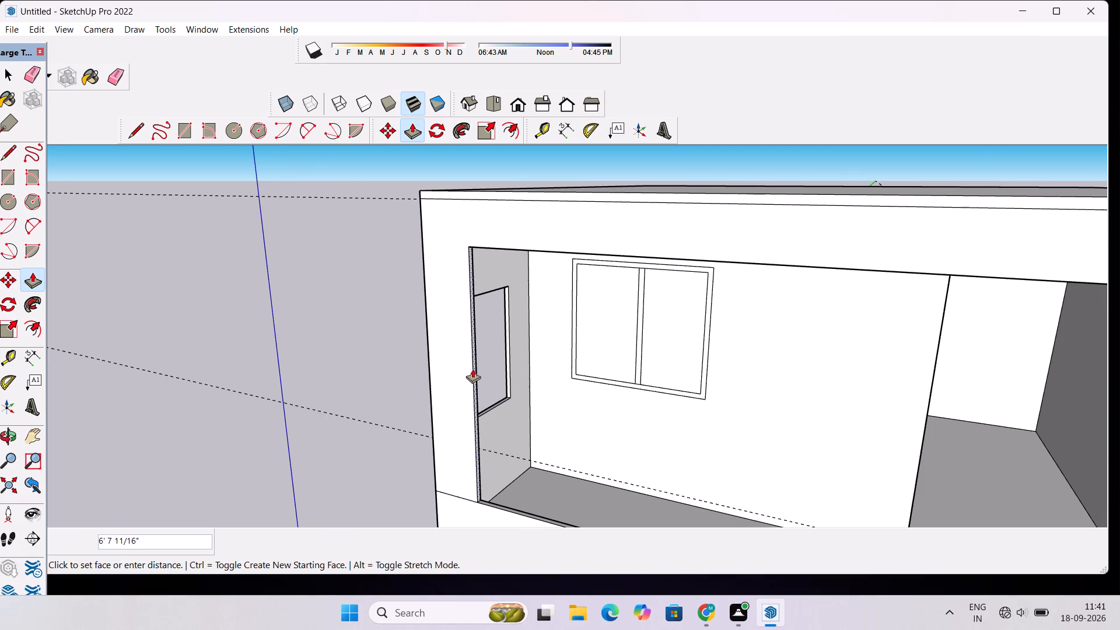
scroll(473, 369, down, 6)
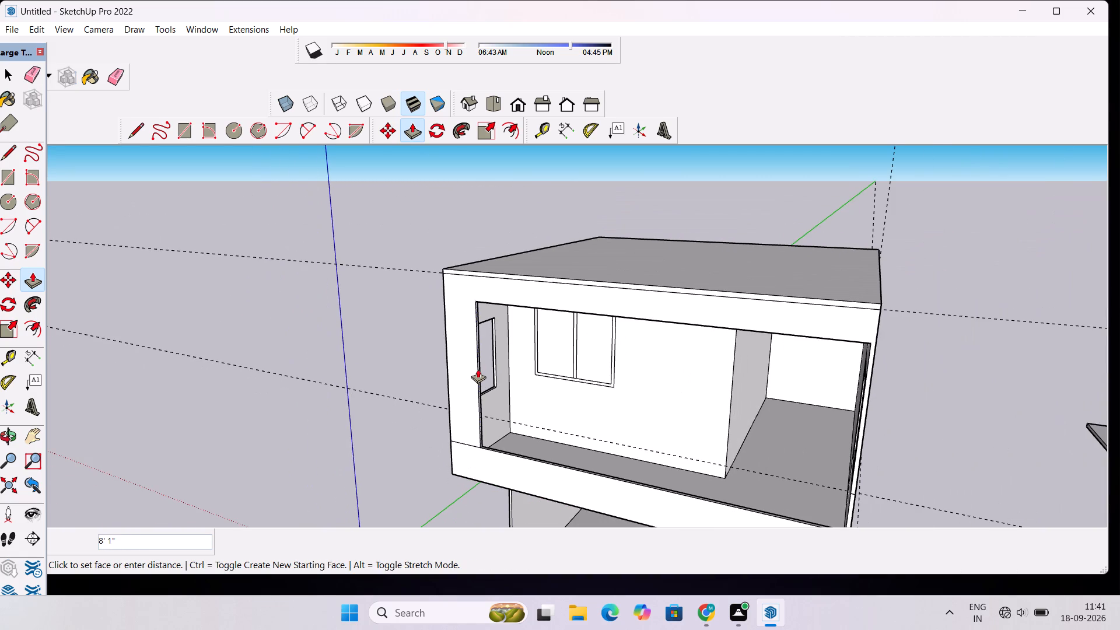
scroll(478, 369, up, 1)
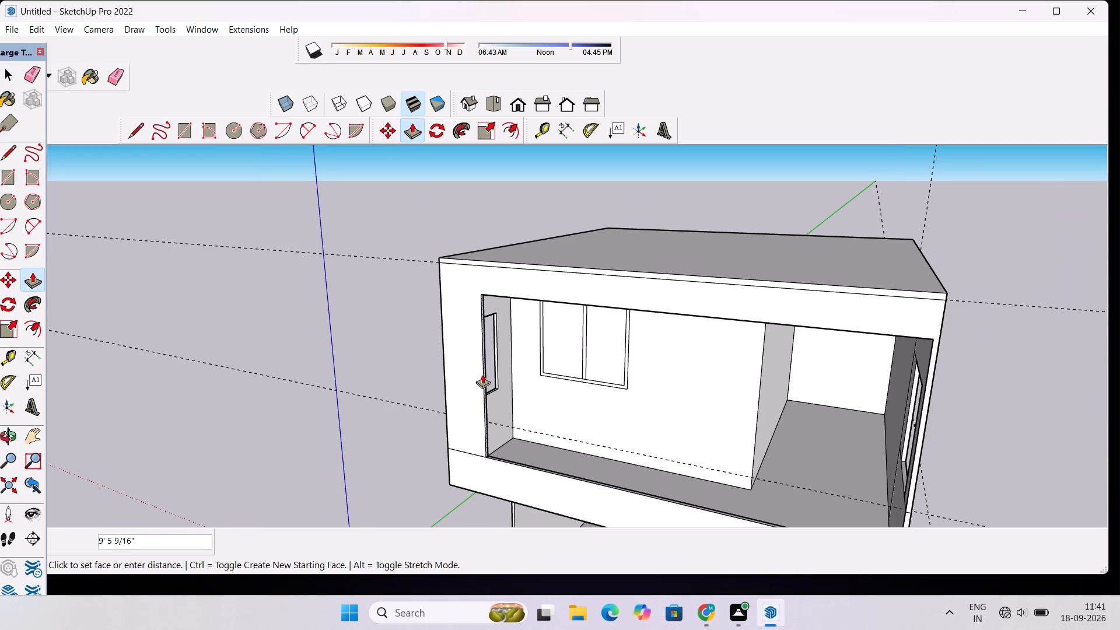
text(8')
key(Return)
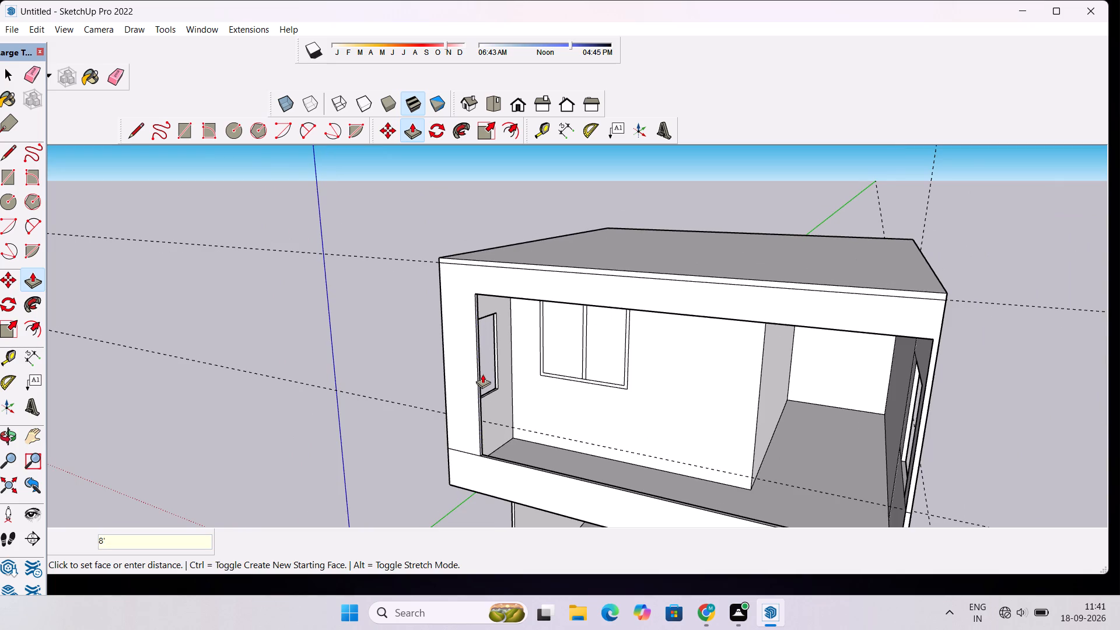
Push/Pull the matching 9" strip on the opposite balcony side wall 8' inward into the front opening.
scroll(465, 370, down, 3)
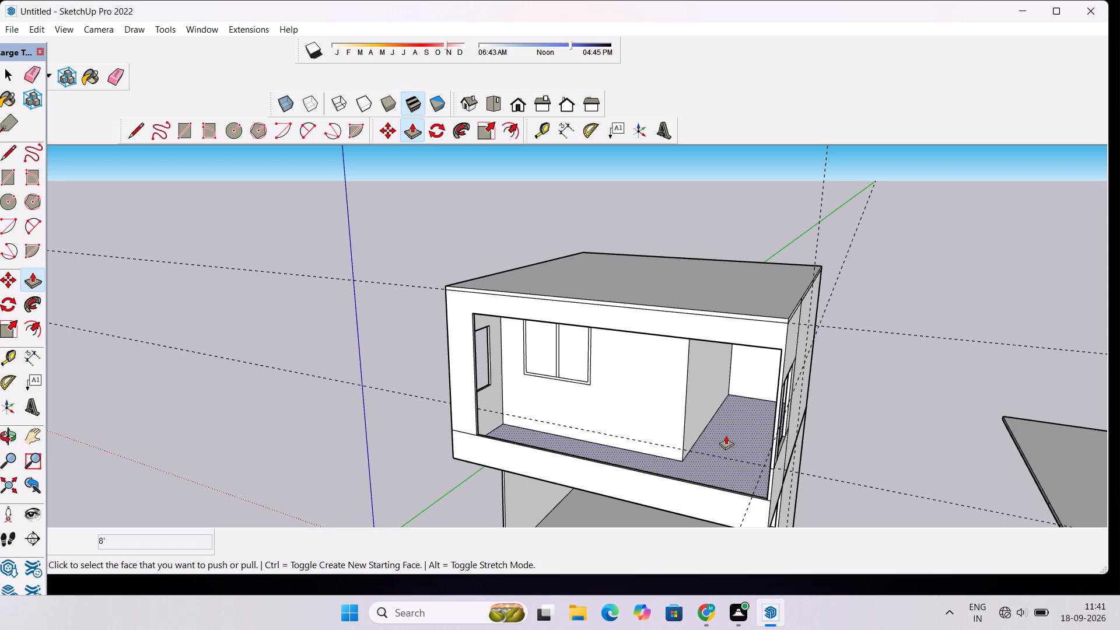
key(o)
drag(574, 431, 754, 428)
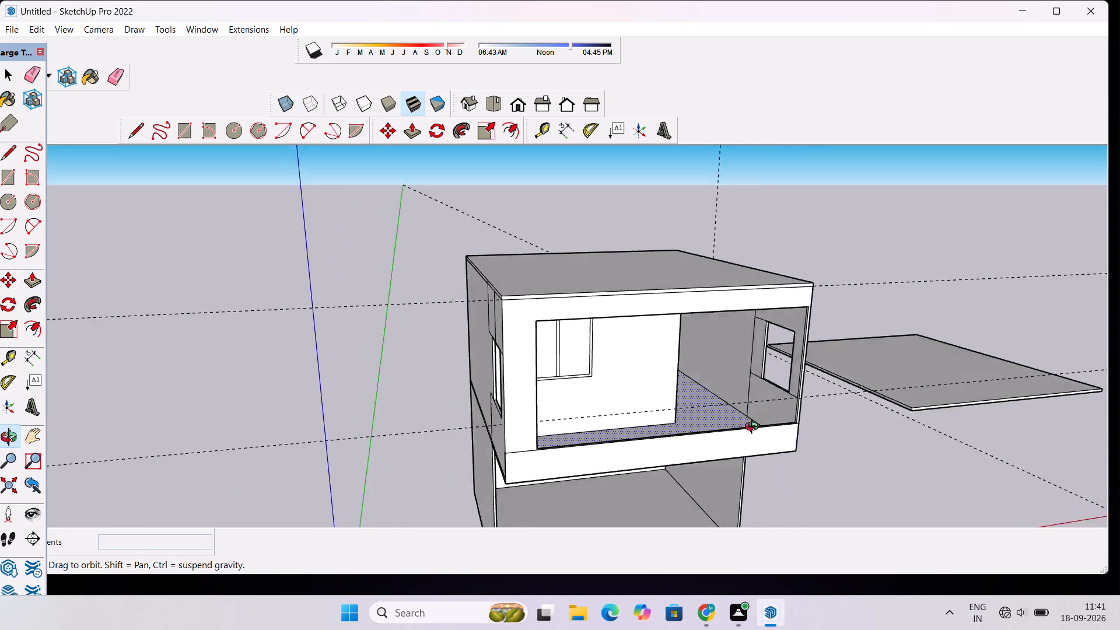
drag(754, 428, 815, 422)
shift+drag(806, 433, 819, 511)
scroll(780, 456, up, 6)
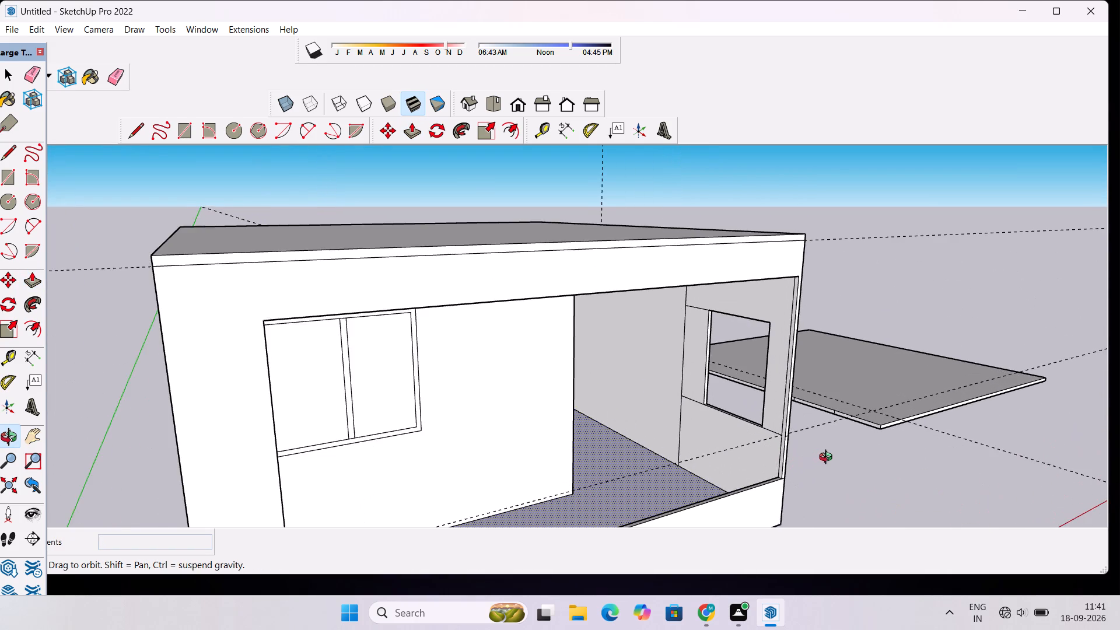
drag(828, 459, 807, 456)
scroll(786, 431, down, 4)
drag(796, 440, 846, 523)
drag(778, 514, 748, 427)
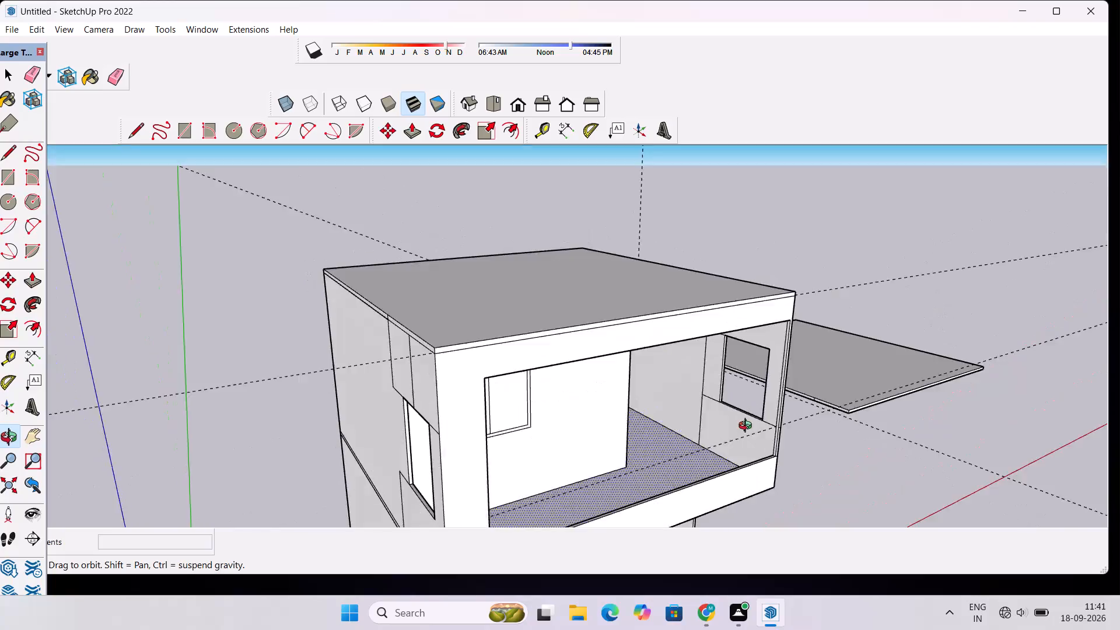
drag(748, 427, 747, 425)
scroll(747, 422, up, 3)
shift+drag(752, 425, 813, 516)
shift+scroll(811, 516, up, 1)
shift+drag(822, 503, 789, 439)
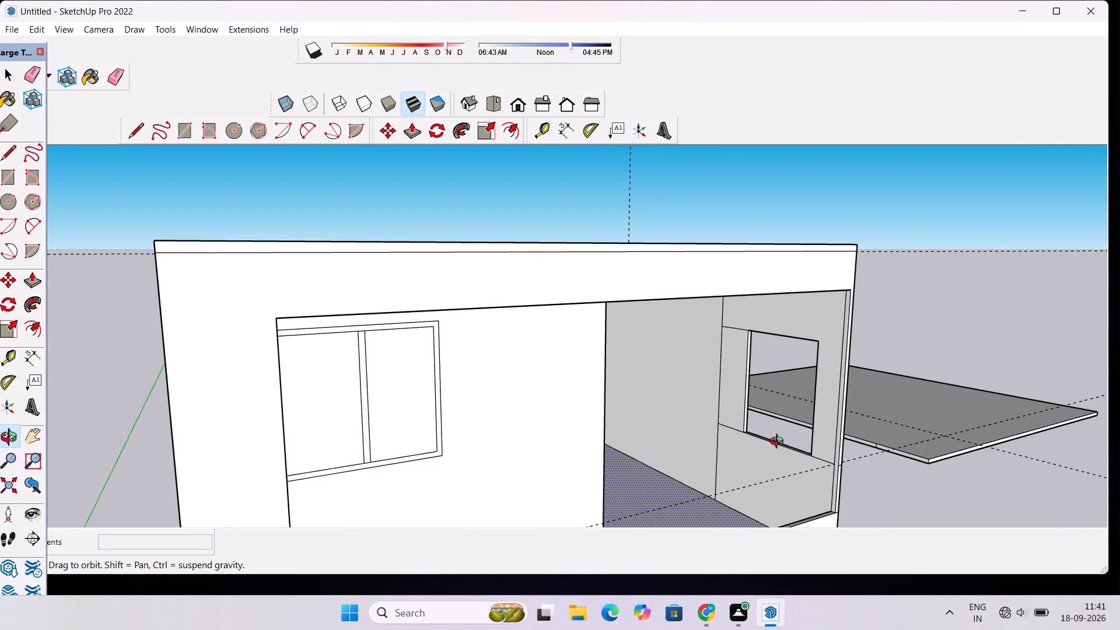
key(p)
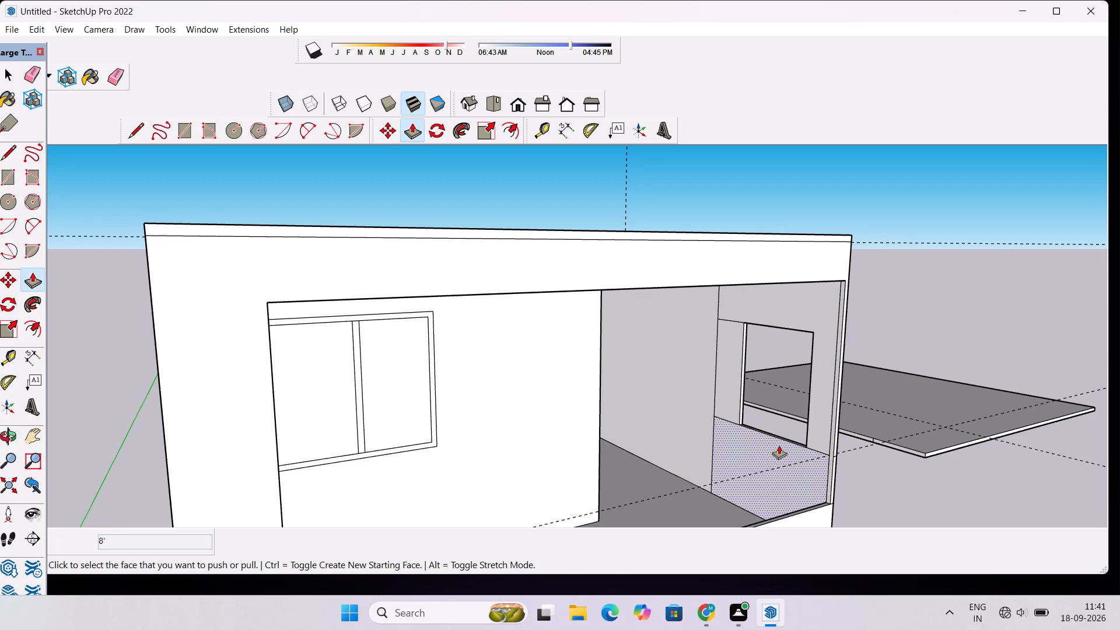
scroll(779, 445, down, 1)
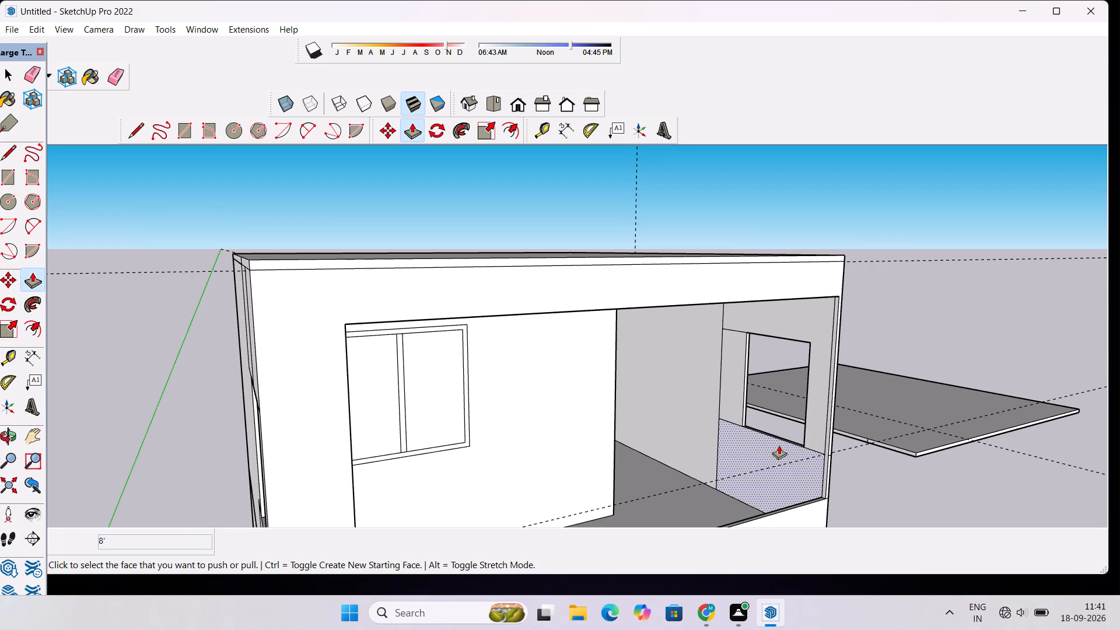
scroll(779, 445, down, 1)
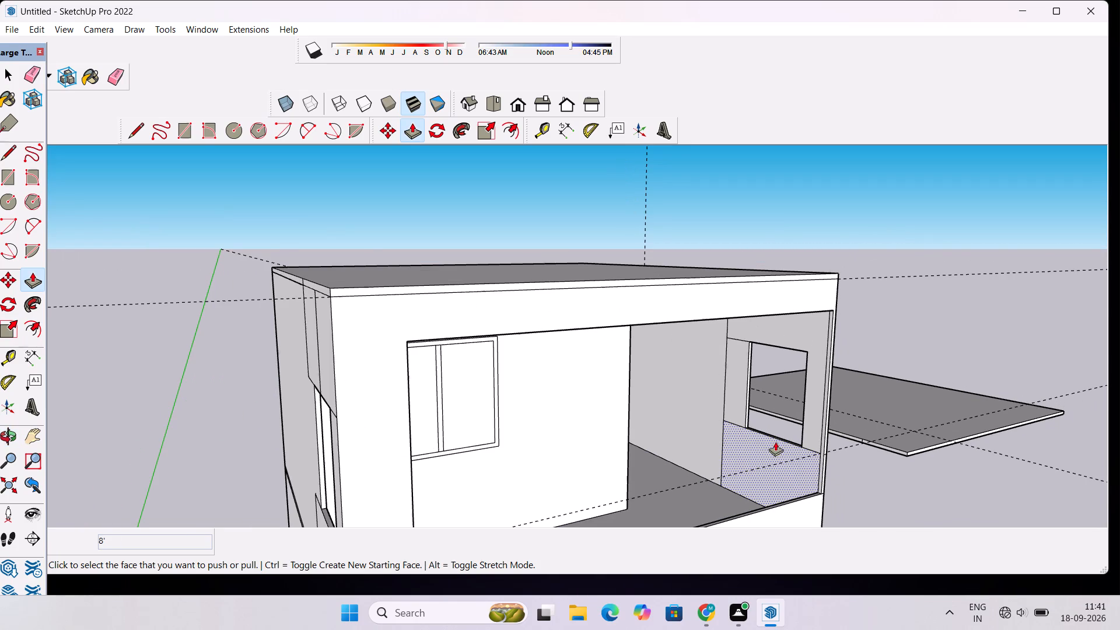
scroll(786, 452, down, 2)
scroll(812, 453, up, 2)
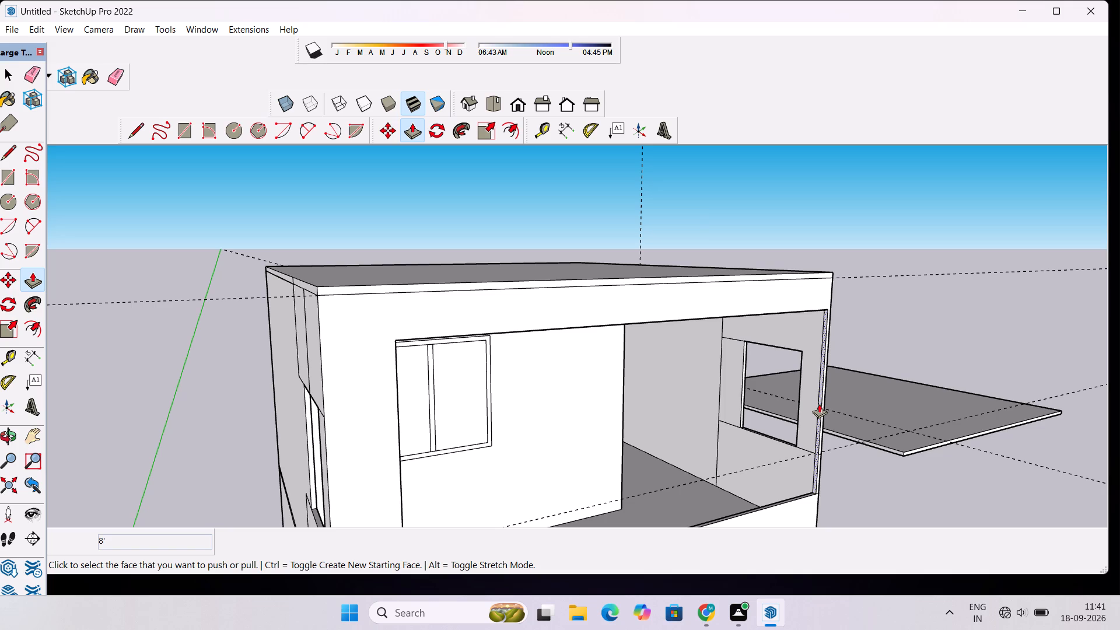
scroll(819, 404, up, 1)
click(819, 402)
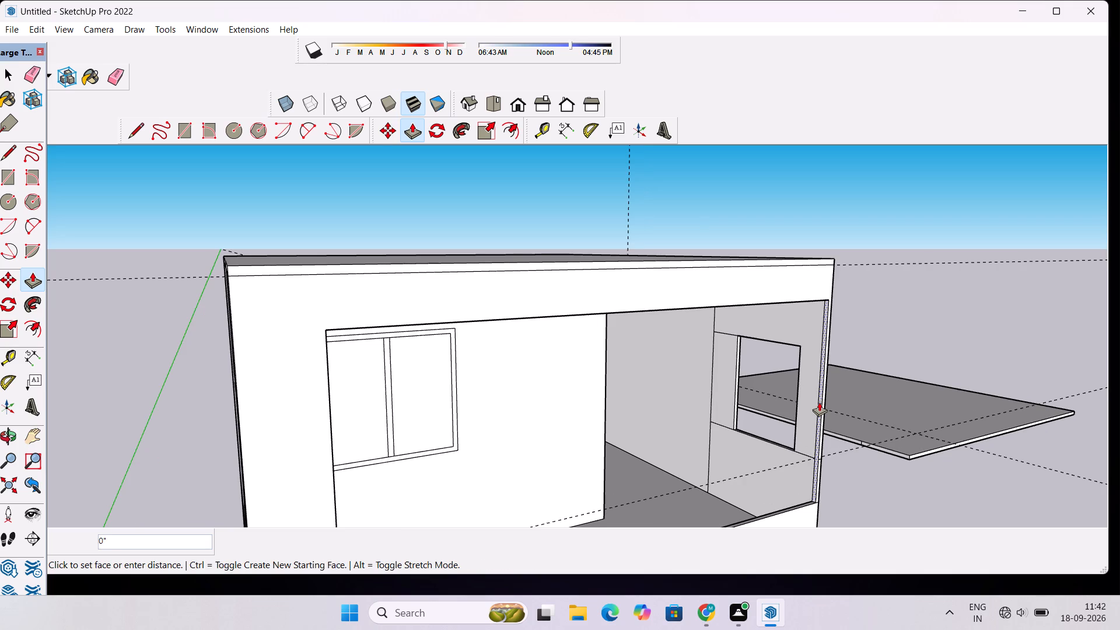
scroll(801, 407, down, 4)
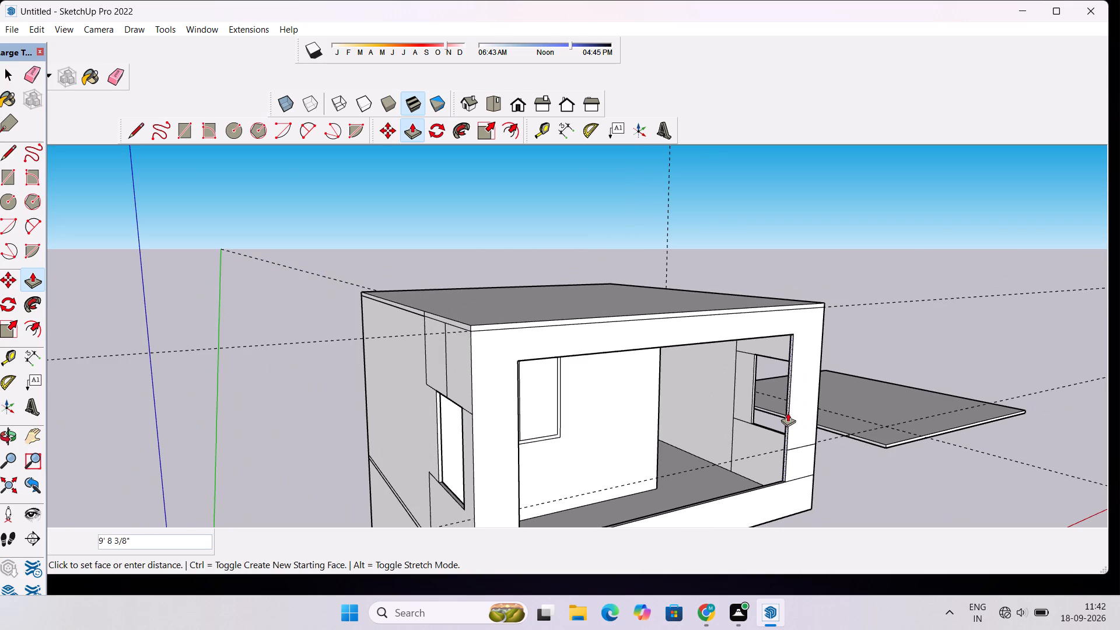
text(8')
key(Return)
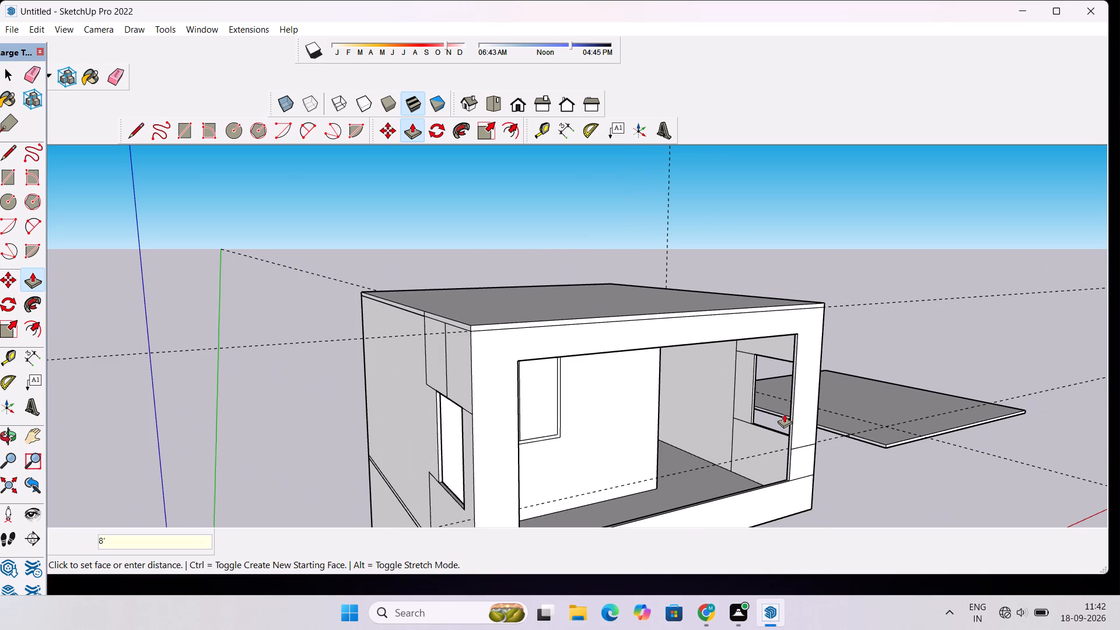
Examine the balcony's front frame, roof and outer side walls from several angles and distances.
key(o)
drag(817, 430, 697, 441)
scroll(696, 441, down, 5)
drag(760, 473, 713, 447)
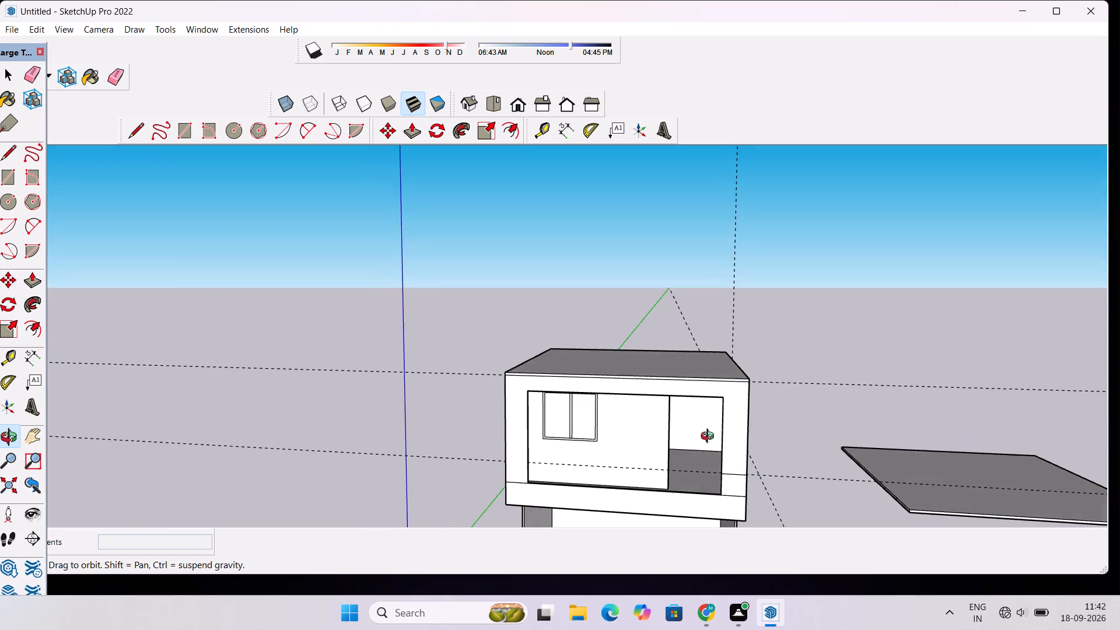
scroll(676, 435, up, 5)
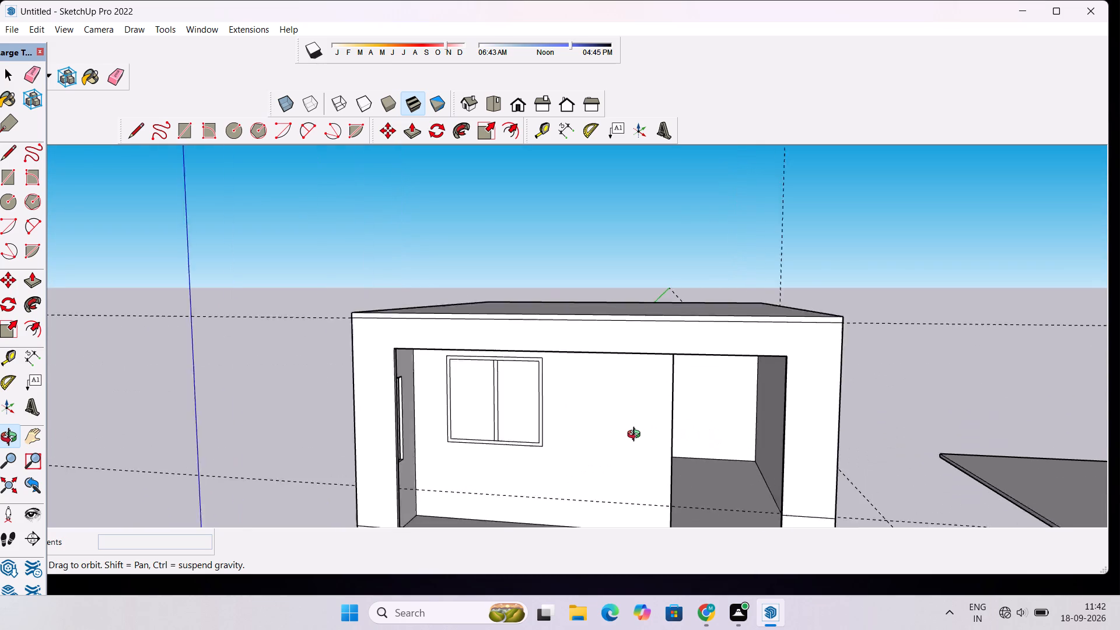
scroll(636, 436, up, 2)
scroll(636, 436, down, 12)
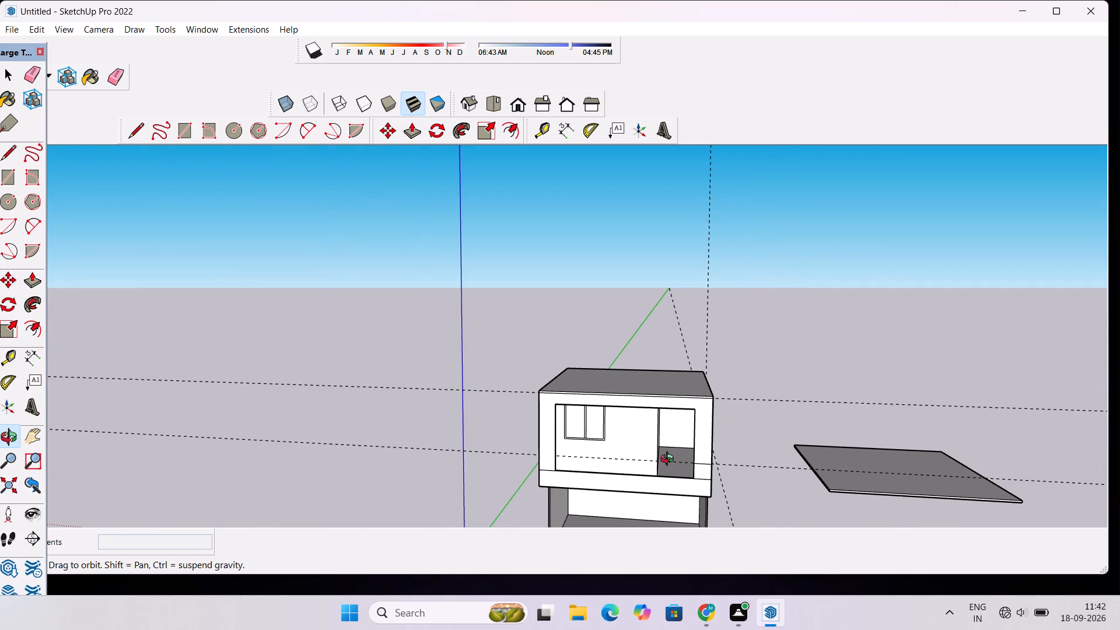
drag(670, 460, 682, 428)
scroll(684, 426, down, 2)
drag(699, 432, 699, 433)
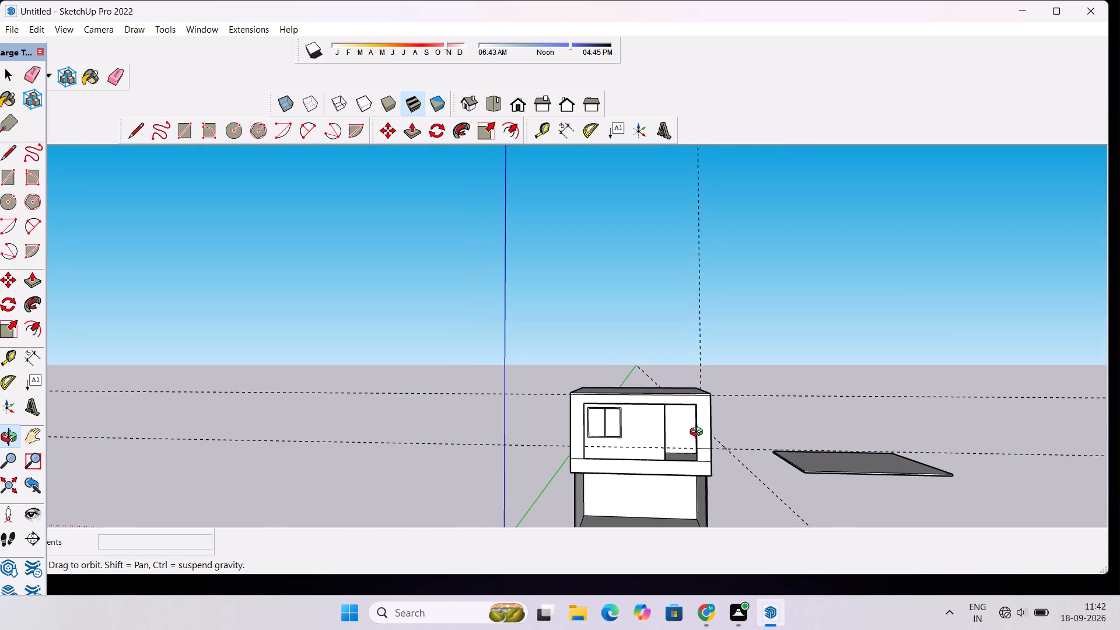
drag(699, 433, 699, 447)
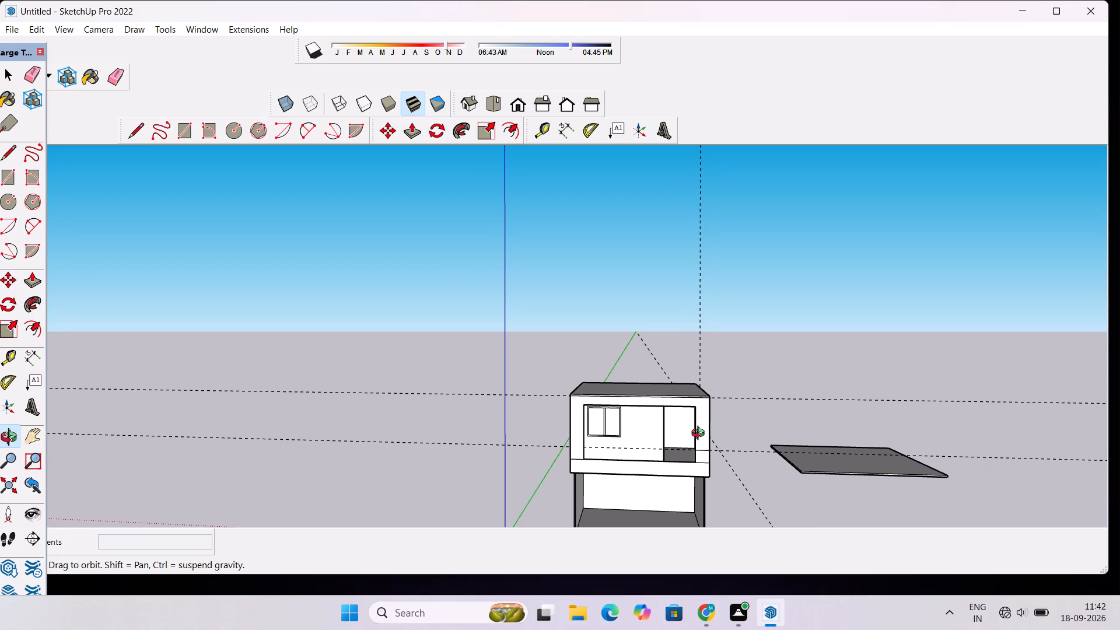
drag(701, 433, 699, 452)
scroll(645, 457, up, 3)
scroll(645, 449, down, 5)
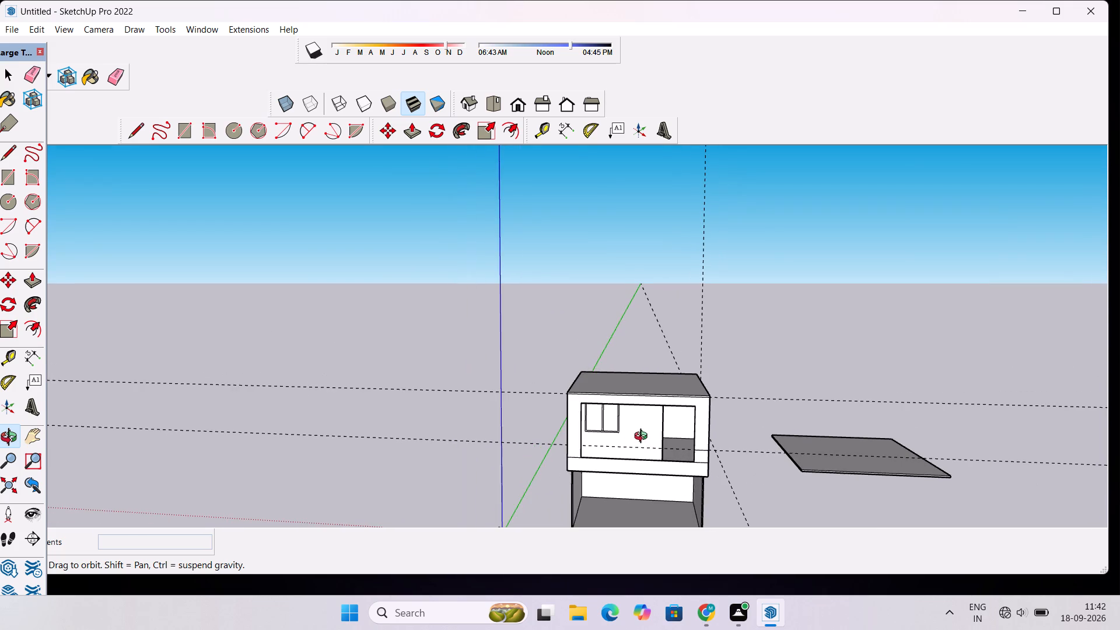
drag(612, 444, 684, 336)
scroll(639, 392, up, 9)
scroll(666, 377, down, 6)
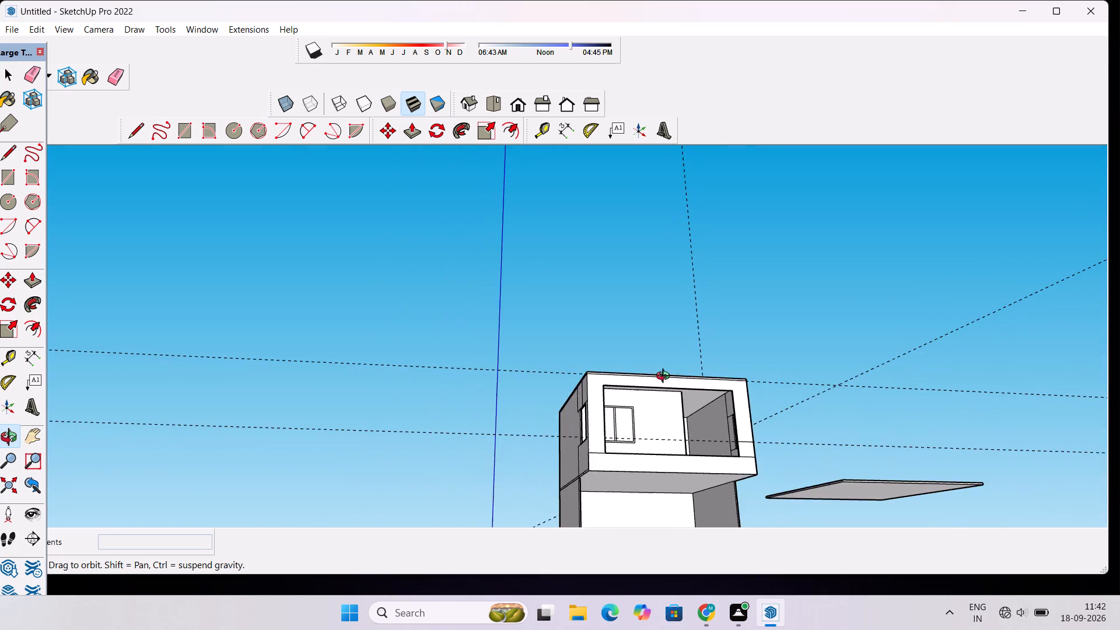
drag(698, 425, 638, 548)
scroll(659, 382, up, 10)
scroll(659, 394, down, 5)
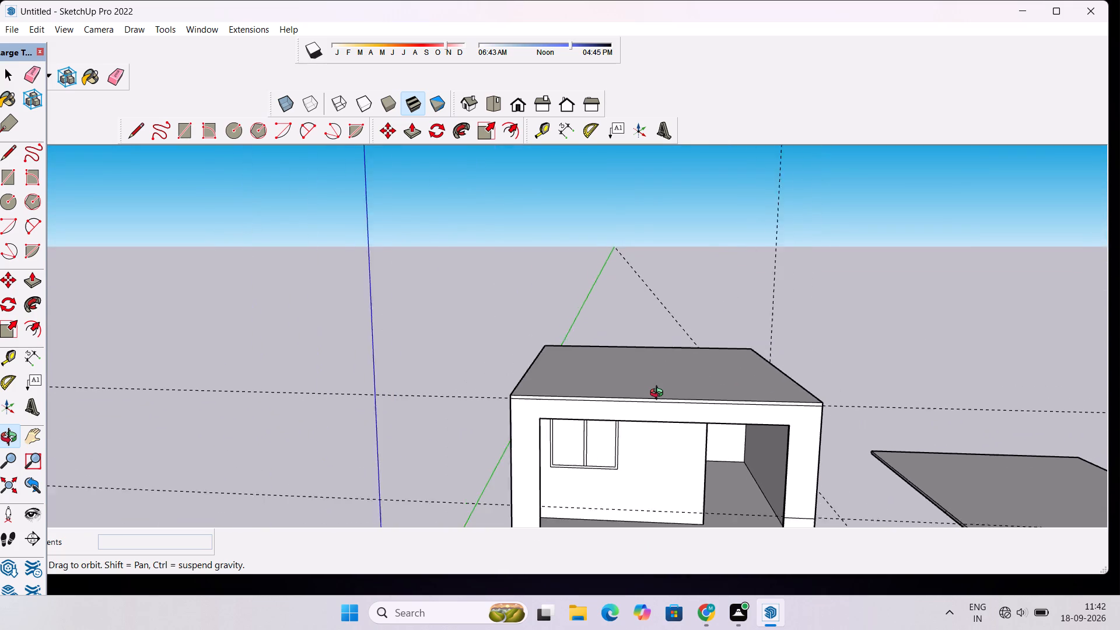
scroll(659, 394, down, 1)
drag(742, 430, 339, 349)
scroll(395, 405, up, 4)
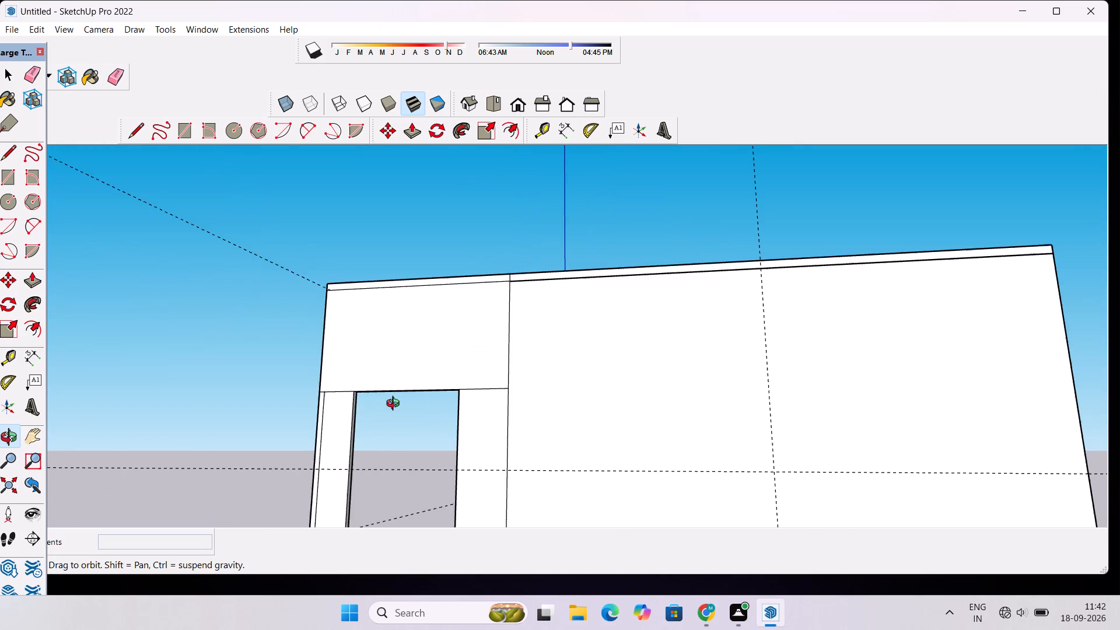
drag(388, 423, 681, 350)
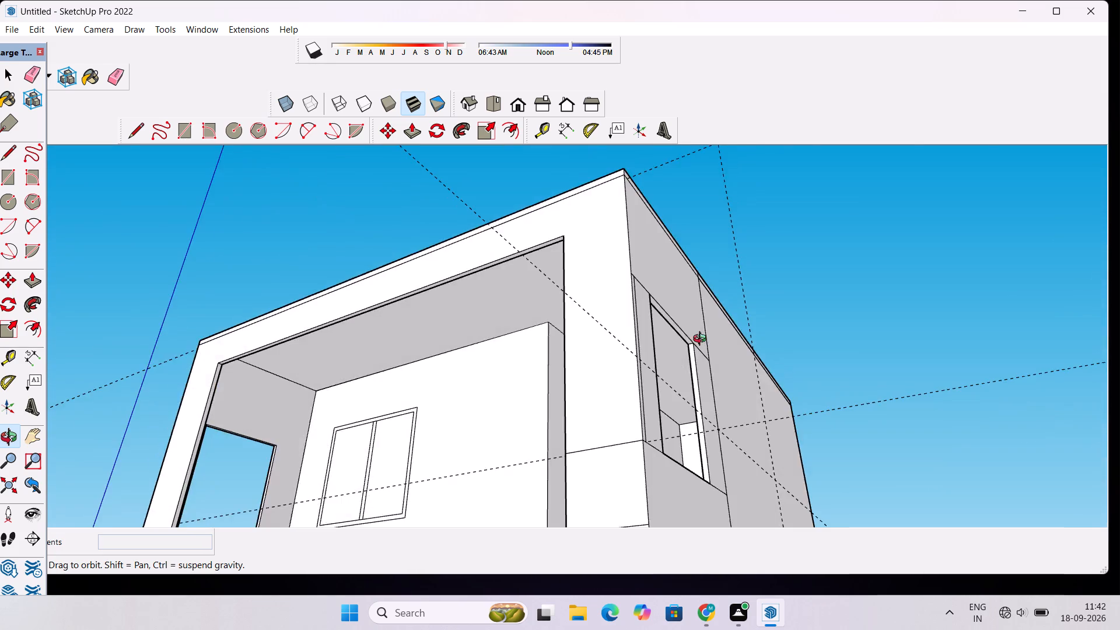
Erase the two horizontal guide lines crossing the front of the house.
scroll(708, 340, down, 7)
scroll(718, 335, up, 1)
scroll(732, 324, down, 5)
drag(604, 351, 719, 394)
scroll(720, 392, down, 5)
drag(675, 444, 682, 503)
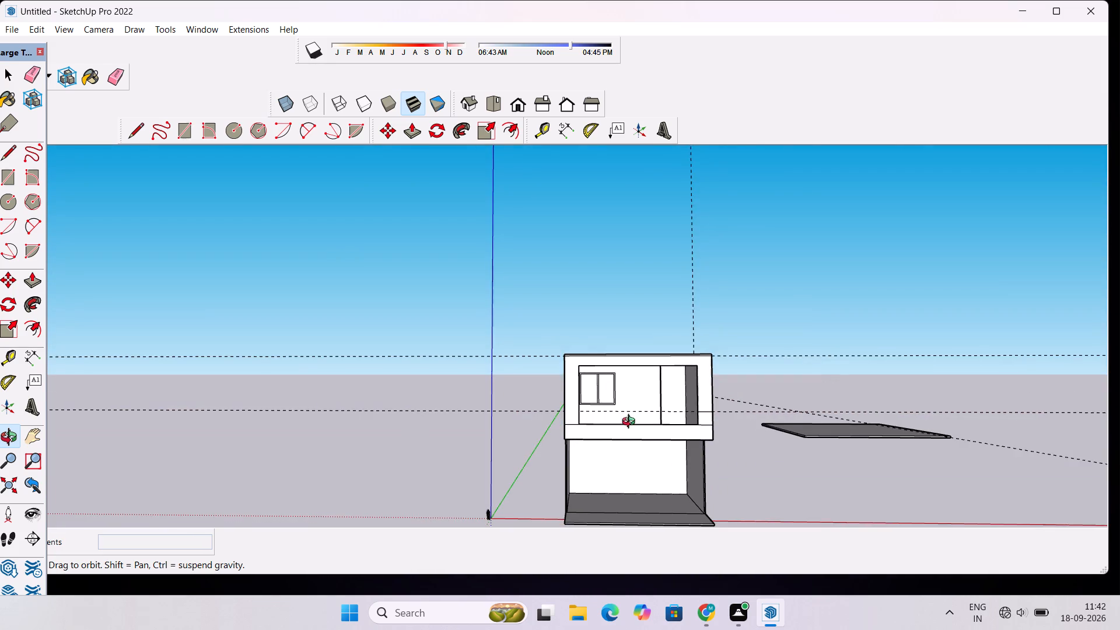
scroll(528, 338, up, 3)
shift+drag(569, 383, 596, 388)
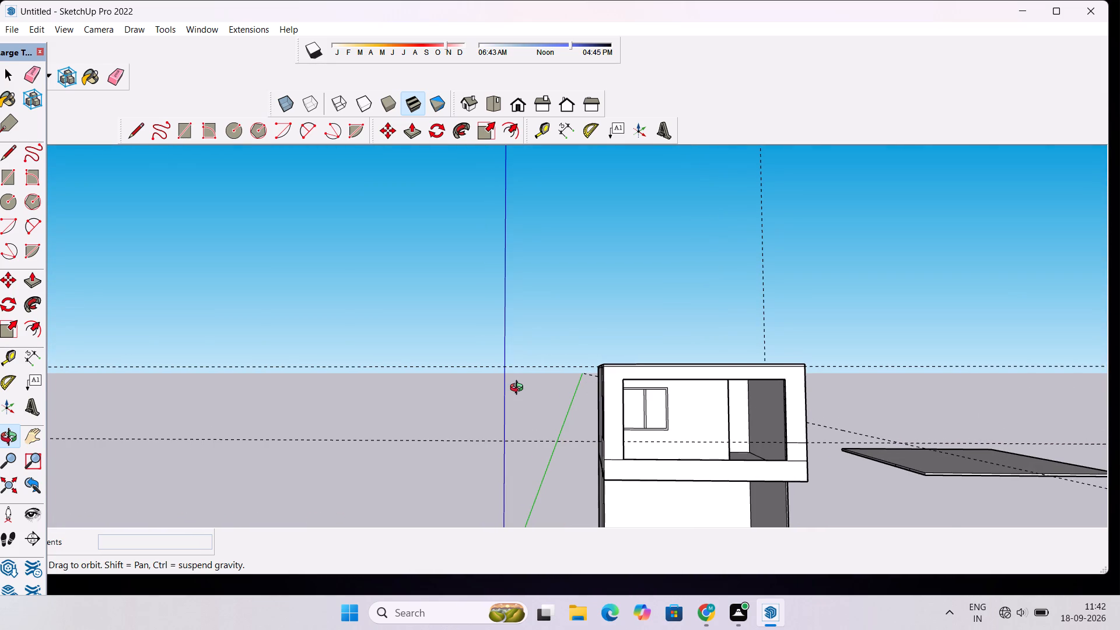
key(e)
drag(452, 345, 459, 433)
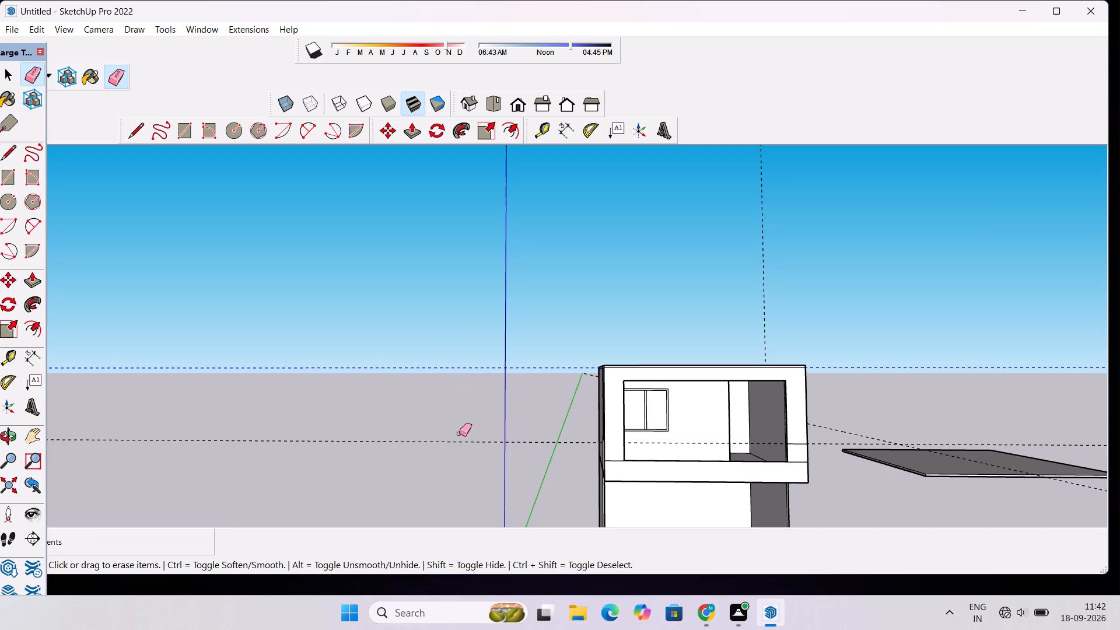
drag(459, 433, 460, 442)
Erase the two remaining guide lines: the vertical one and the one running along the house's side wall.
scroll(424, 321, down, 5)
scroll(688, 383, up, 5)
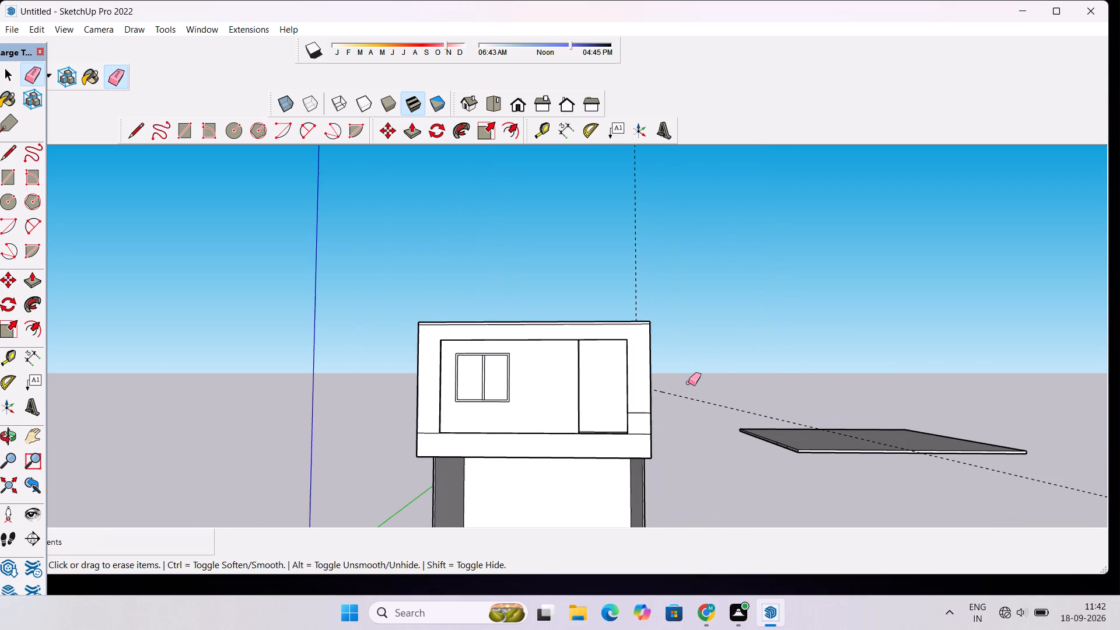
scroll(688, 383, up, 1)
key(o)
drag(707, 366, 689, 397)
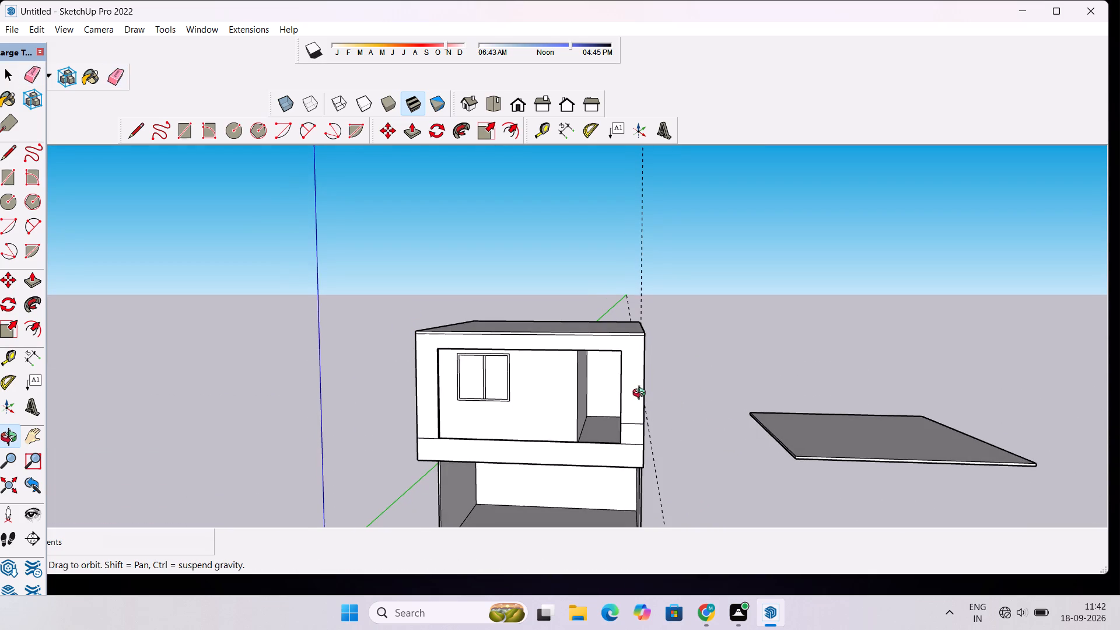
drag(673, 425, 730, 418)
scroll(755, 394, down, 3)
drag(866, 374, 858, 386)
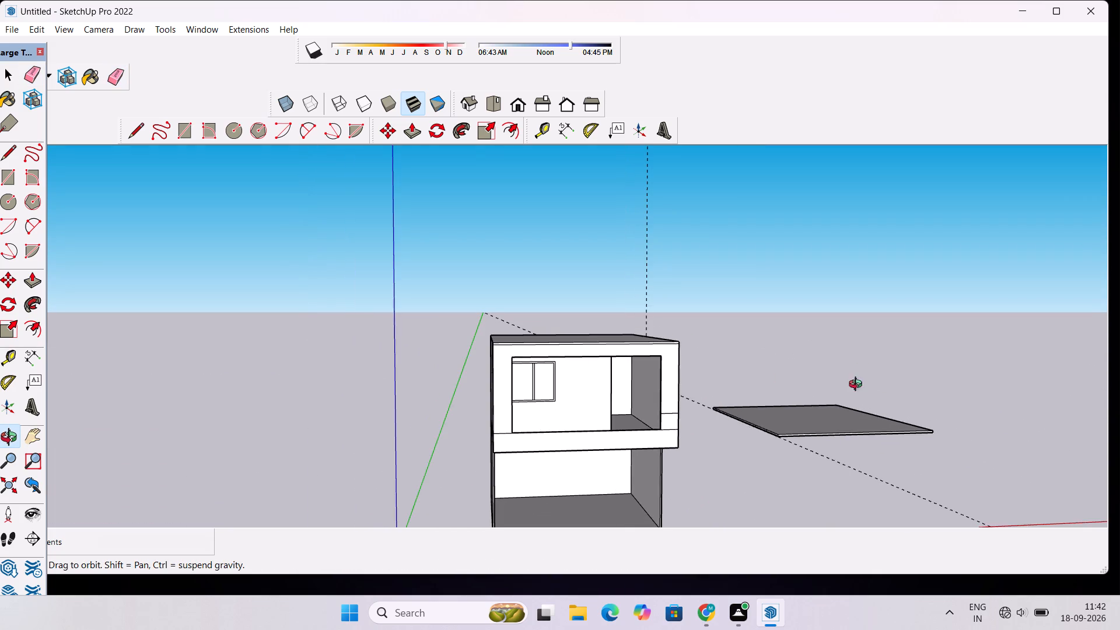
drag(858, 386, 660, 407)
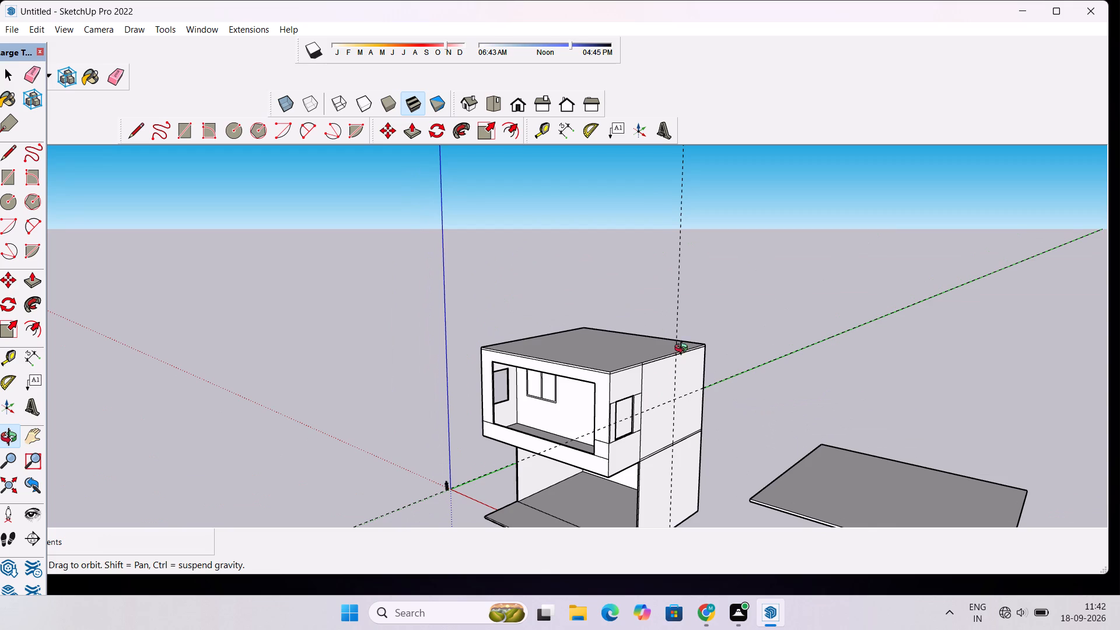
scroll(641, 385, down, 5)
shift+drag(641, 385, 554, 367)
shift+scroll(554, 380, up, 5)
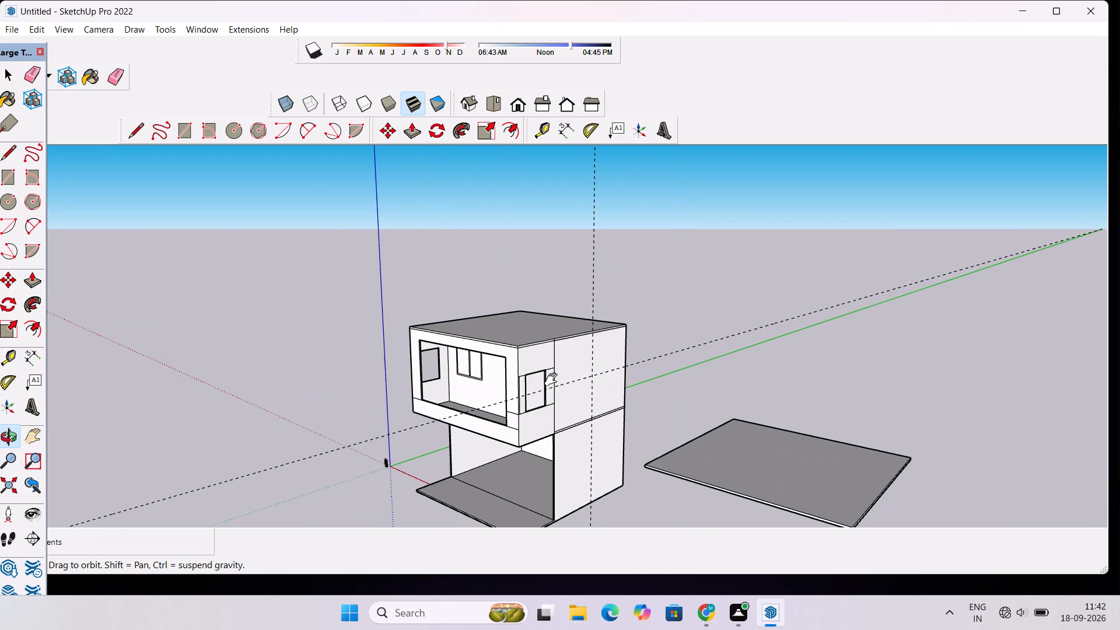
shift+drag(558, 384, 521, 393)
scroll(521, 393, down, 4)
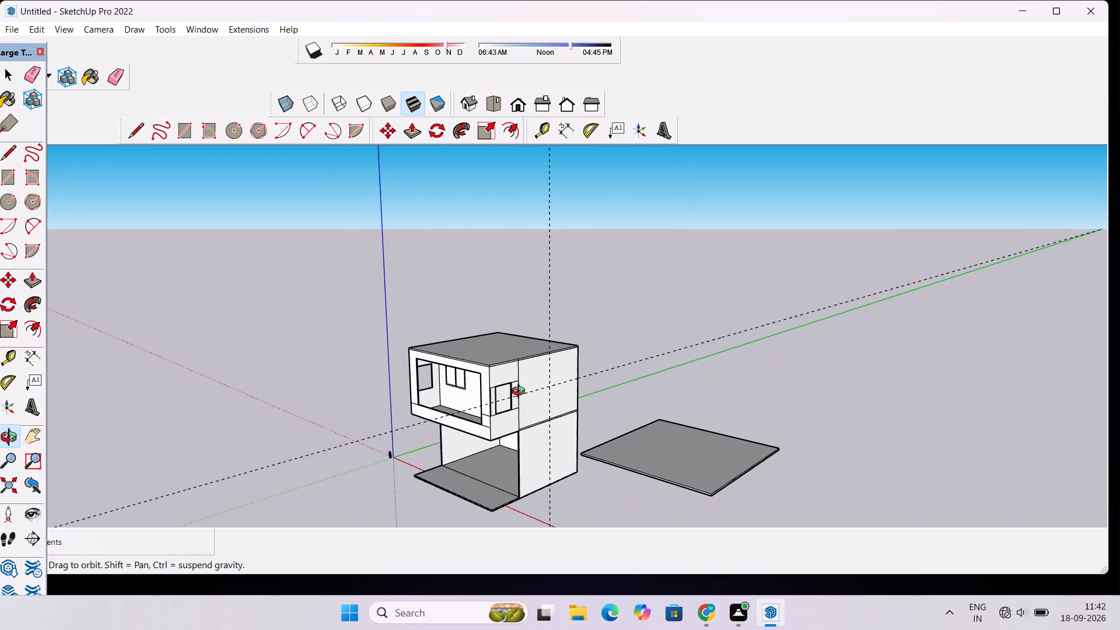
scroll(521, 393, up, 3)
key(e)
drag(305, 427, 310, 457)
click(561, 259)
Erase the two stray horizontal edges on the balcony frame's front post farther from the two-pane window.
key(o)
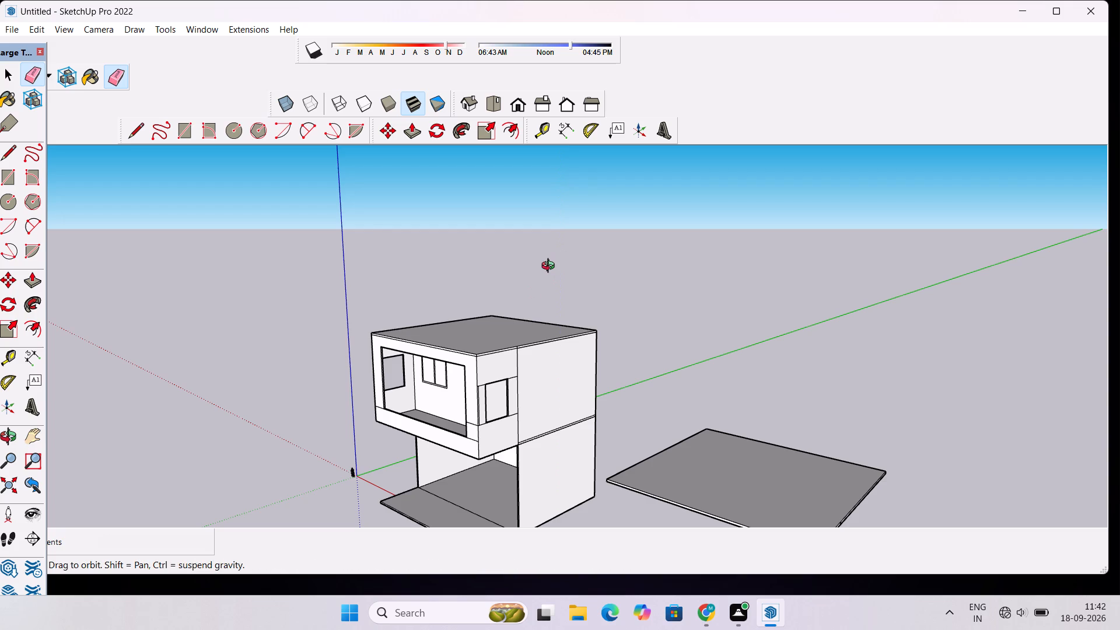
scroll(535, 274, down, 4)
drag(357, 349, 576, 362)
scroll(570, 395, up, 7)
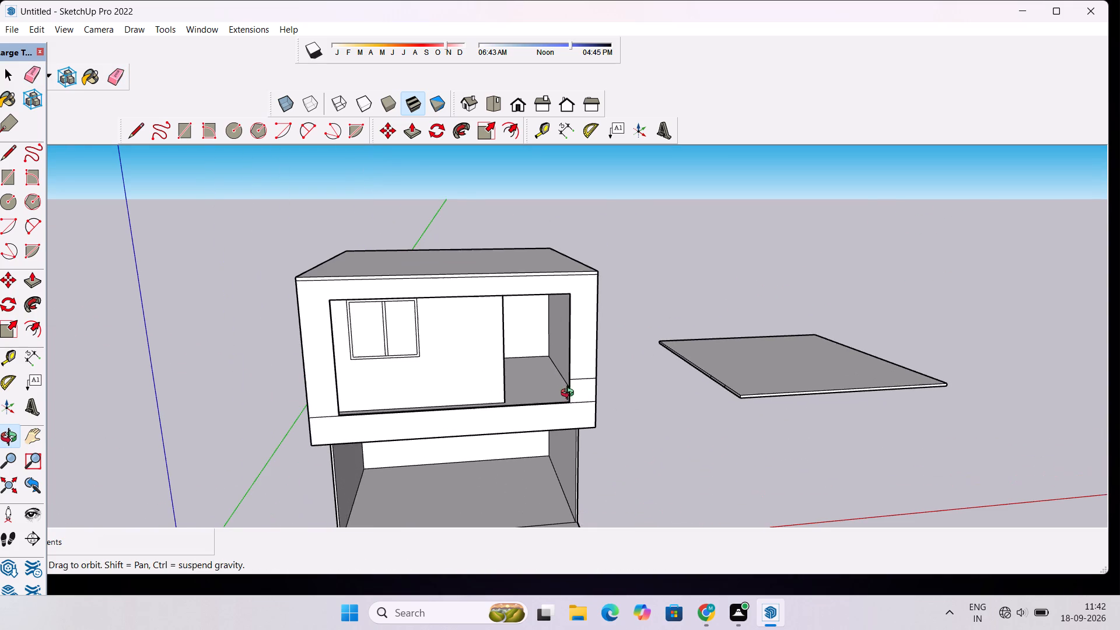
scroll(570, 391, up, 3)
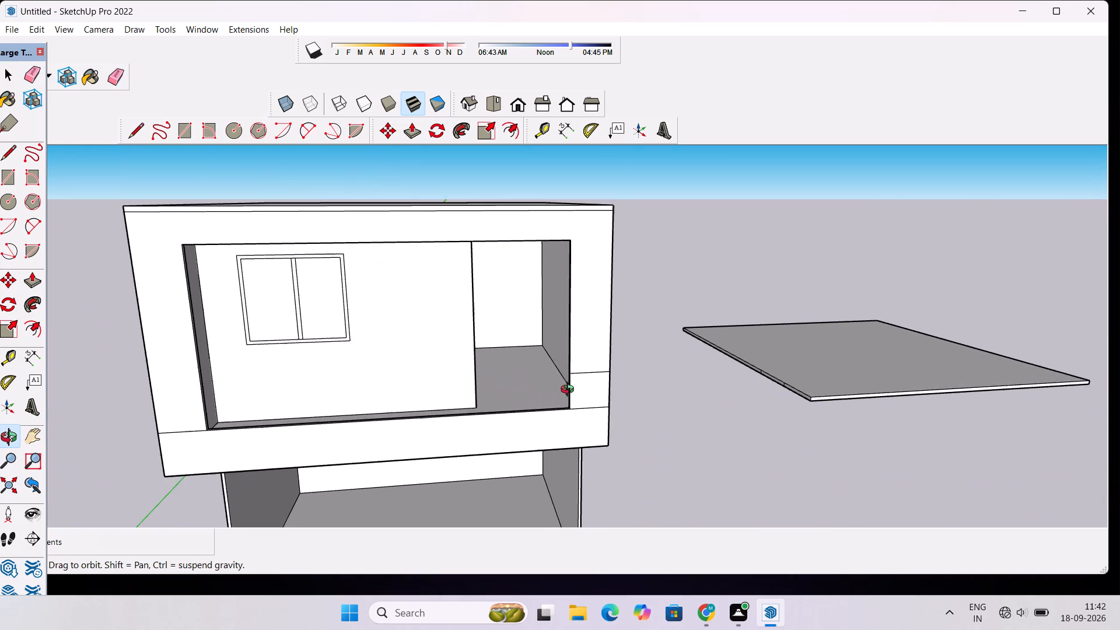
scroll(570, 391, up, 5)
key(e)
drag(582, 361, 585, 373)
drag(584, 400, 584, 409)
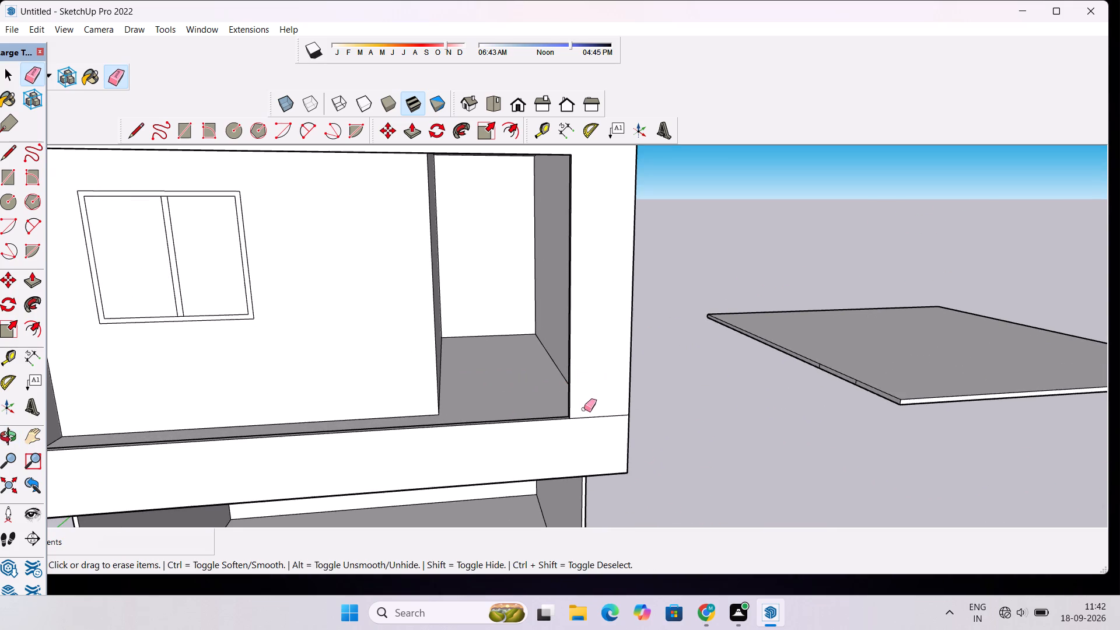
drag(584, 409, 587, 419)
Erase the leftover horizontal edges extending from the window opening on the inner balcony side wall opposite the two-pane window.
key(o)
scroll(565, 396, down, 6)
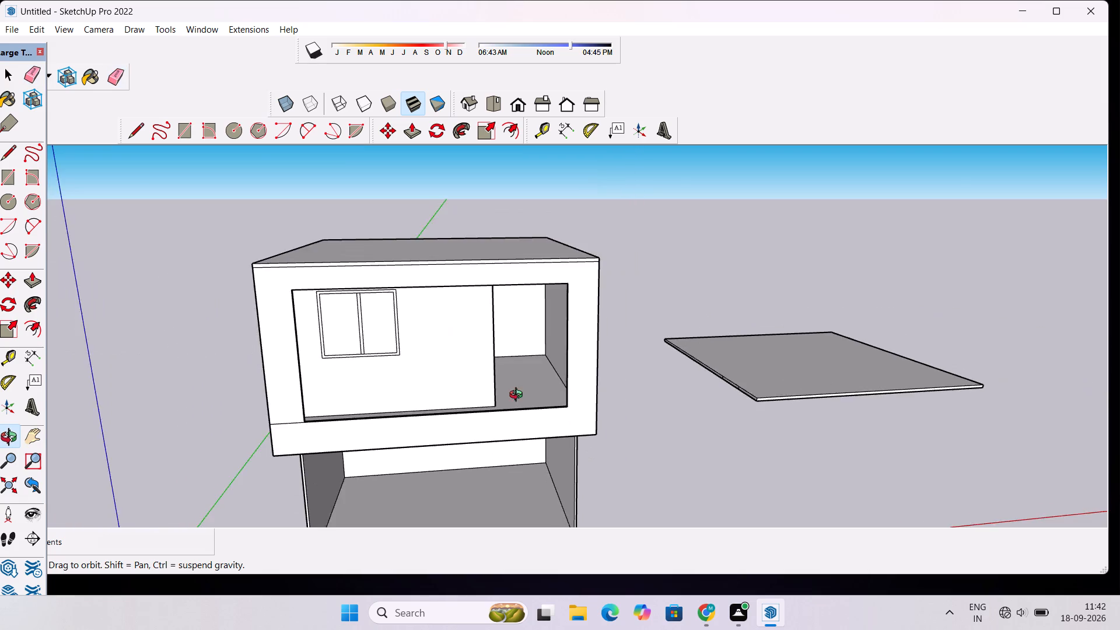
drag(526, 395, 743, 374)
scroll(594, 328, up, 1)
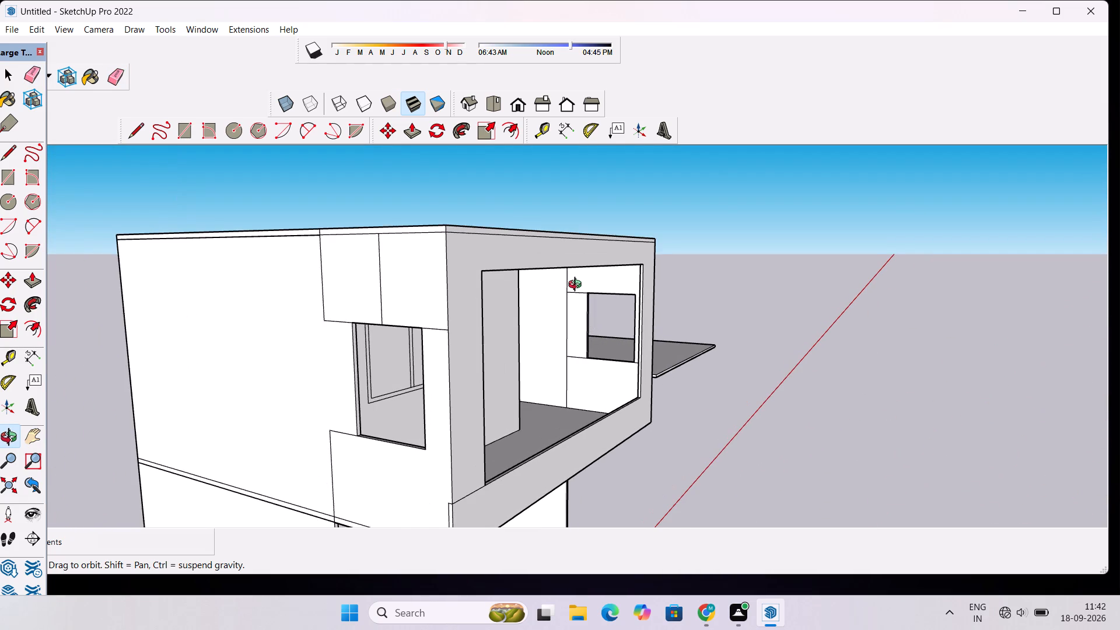
scroll(577, 286, up, 3)
shift+drag(576, 284, 577, 316)
scroll(576, 329, up, 3)
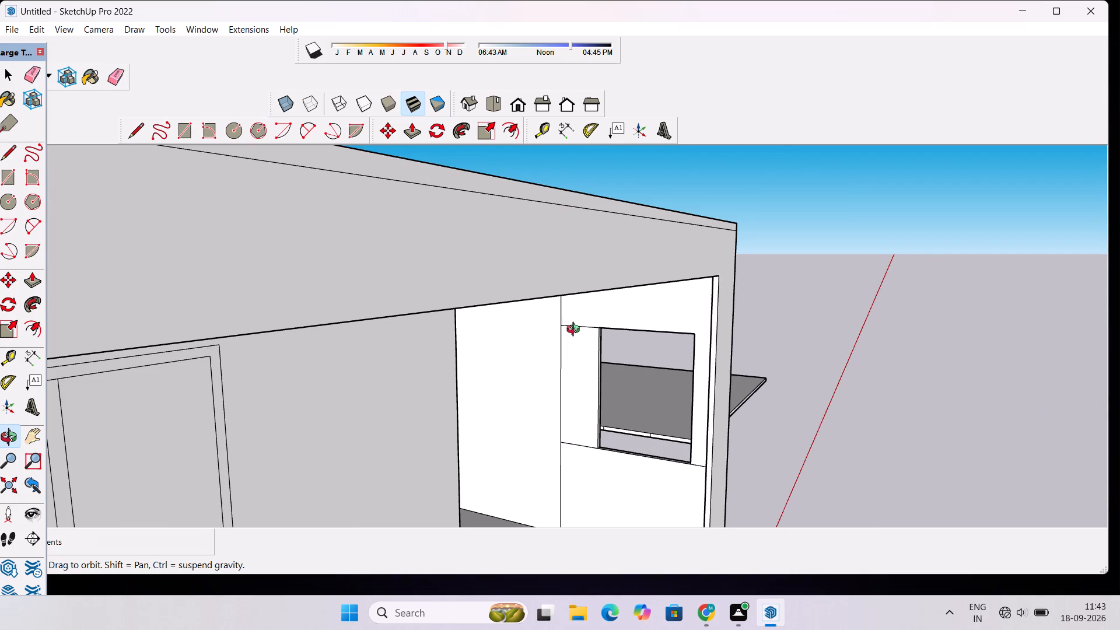
key(e)
scroll(576, 331, up, 3)
drag(583, 322, 583, 330)
drag(575, 377, 576, 491)
scroll(573, 400, down, 5)
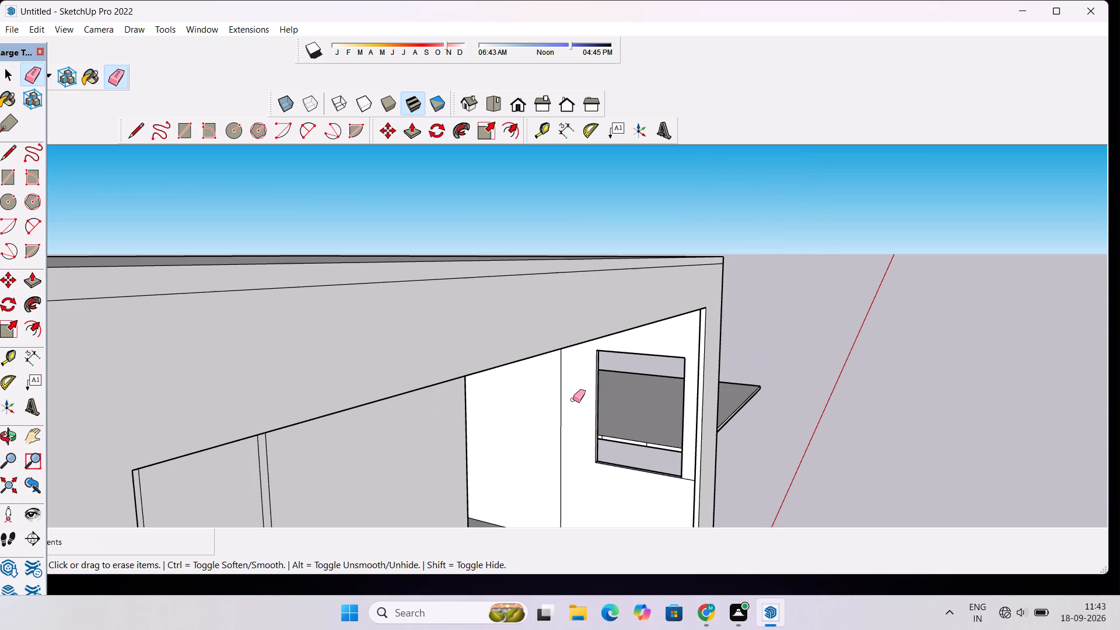
scroll(609, 448, up, 5)
scroll(671, 439, down, 2)
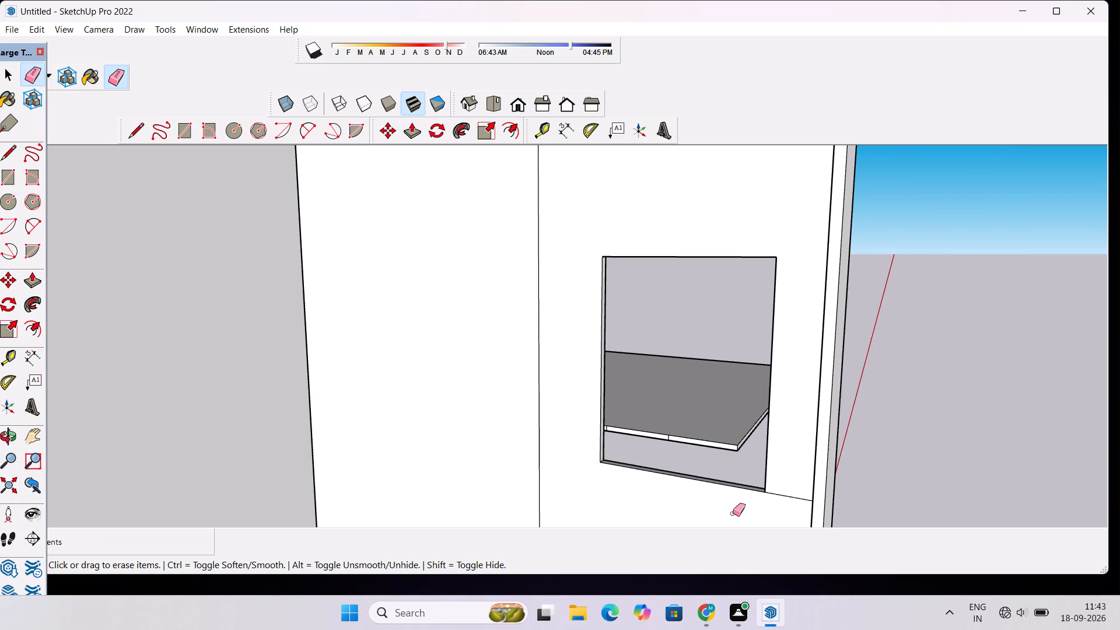
drag(776, 494, 776, 503)
Erase the short stray edge on the inner face of the front post nearest the two-pane window.
key(o)
drag(772, 484, 670, 479)
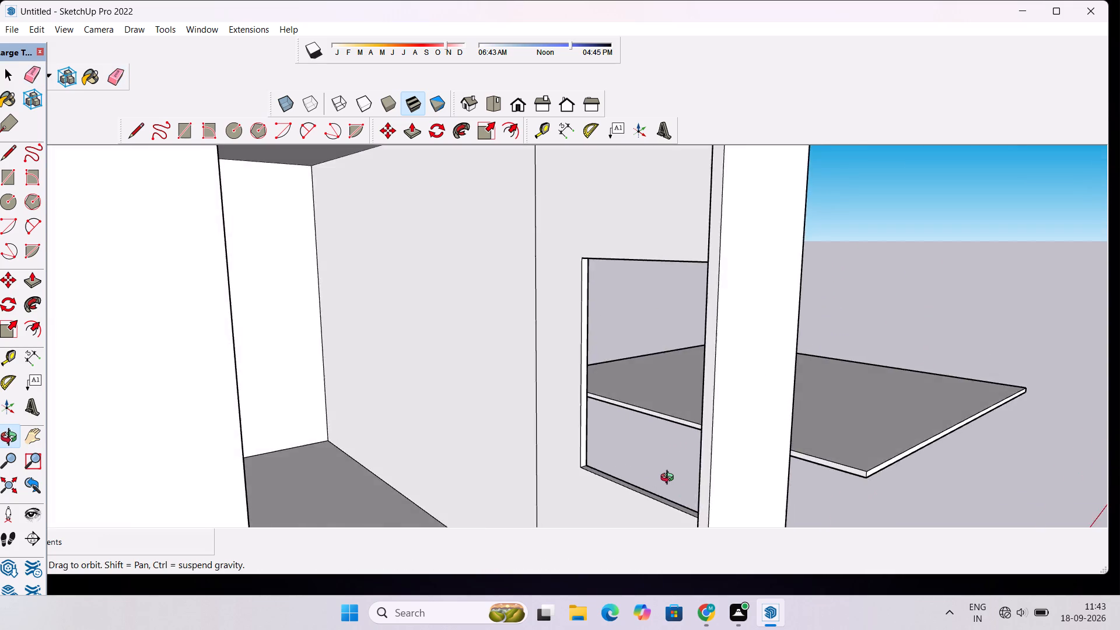
drag(670, 479, 678, 488)
scroll(668, 474, down, 7)
drag(740, 477, 651, 491)
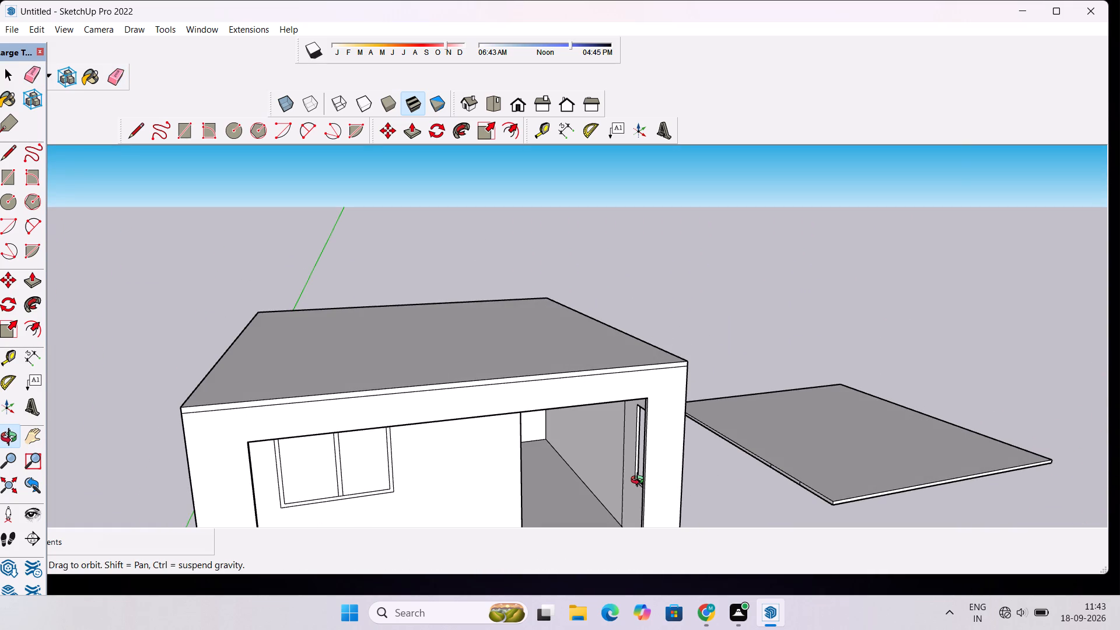
scroll(331, 183, down, 2)
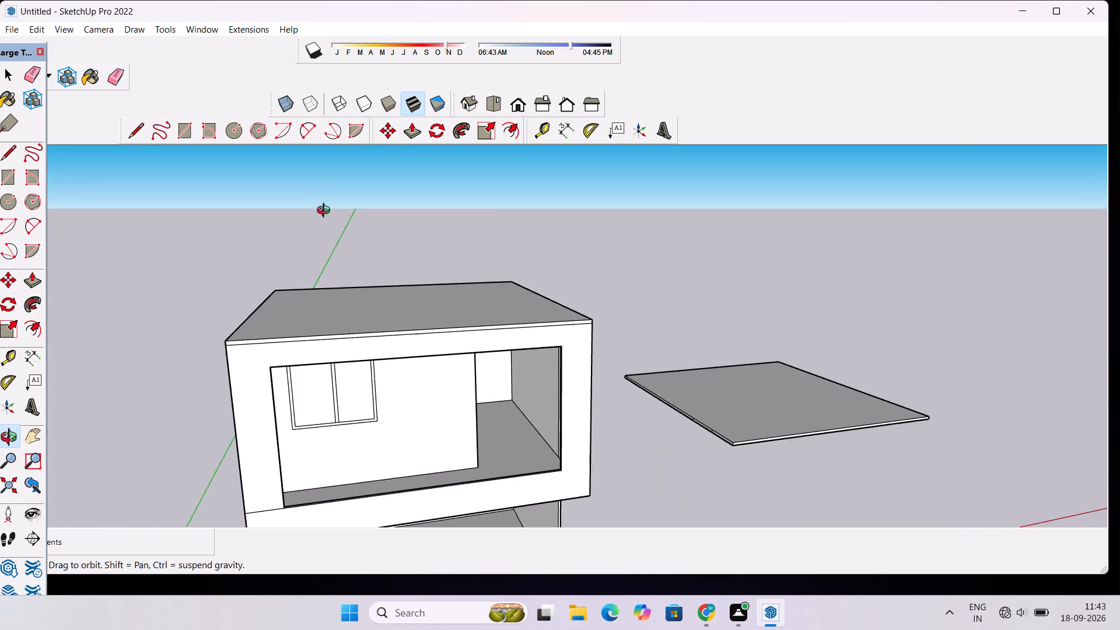
scroll(326, 212, down, 4)
drag(447, 360, 283, 365)
scroll(295, 346, up, 5)
drag(425, 345, 230, 334)
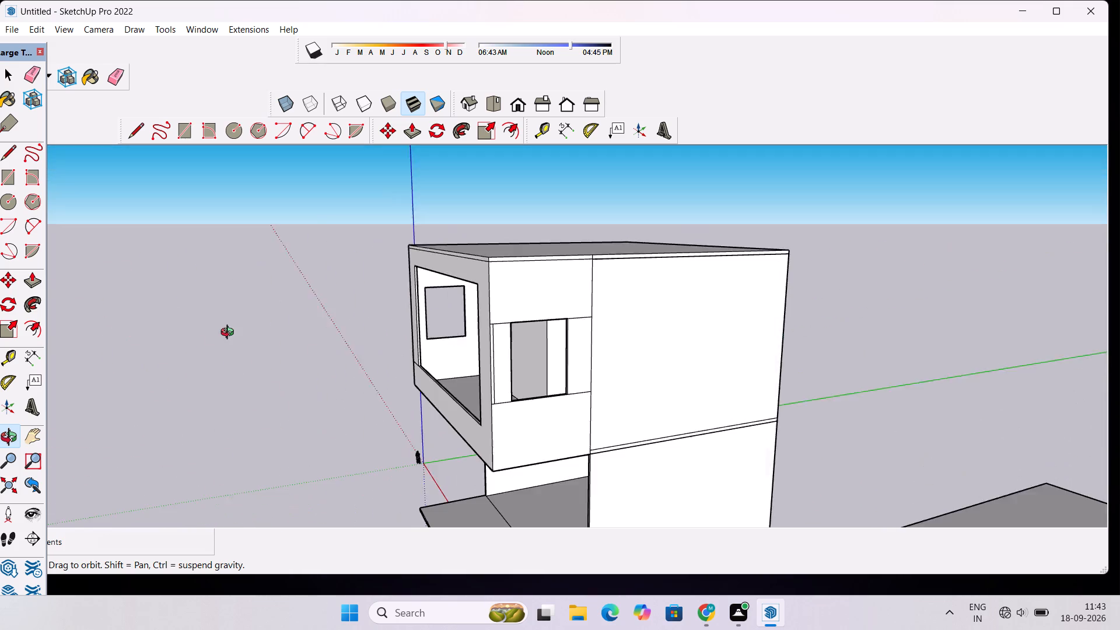
drag(230, 334, 229, 333)
scroll(415, 330, up, 15)
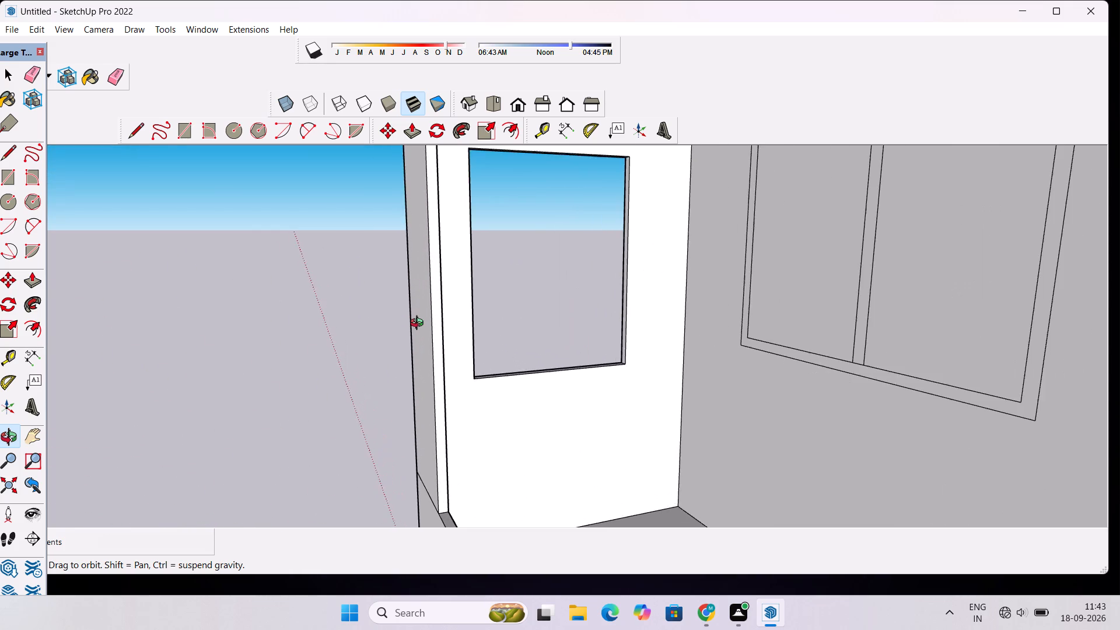
drag(484, 335, 394, 372)
key(e)
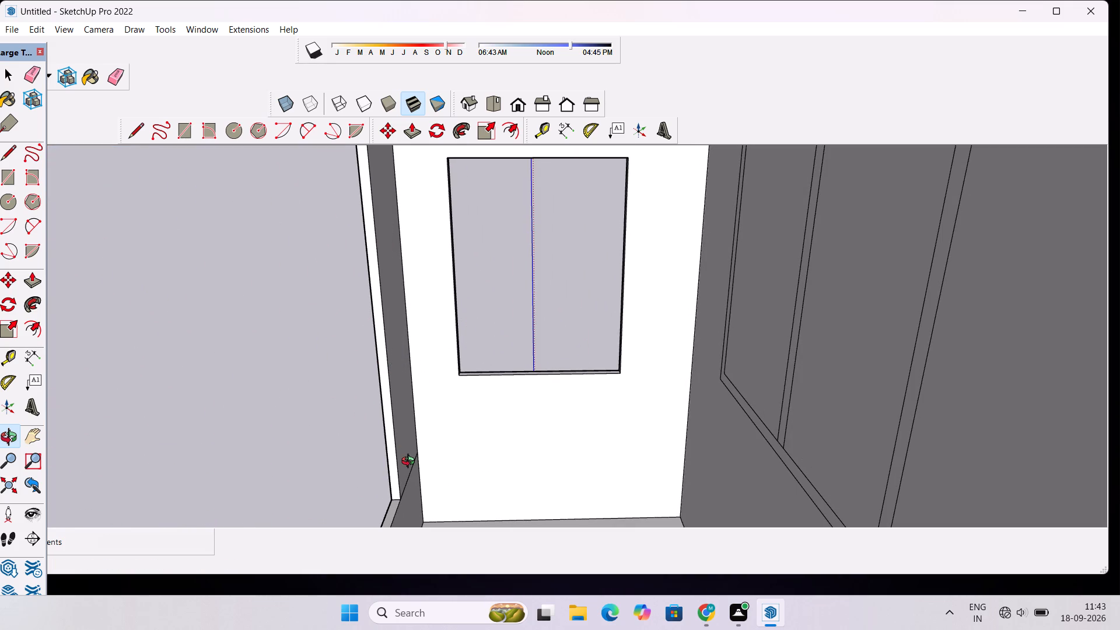
scroll(412, 495, up, 4)
click(405, 472)
Erase the horizontal edge dividing the front post nearest the two-pane window from the frame's bottom band.
key(o)
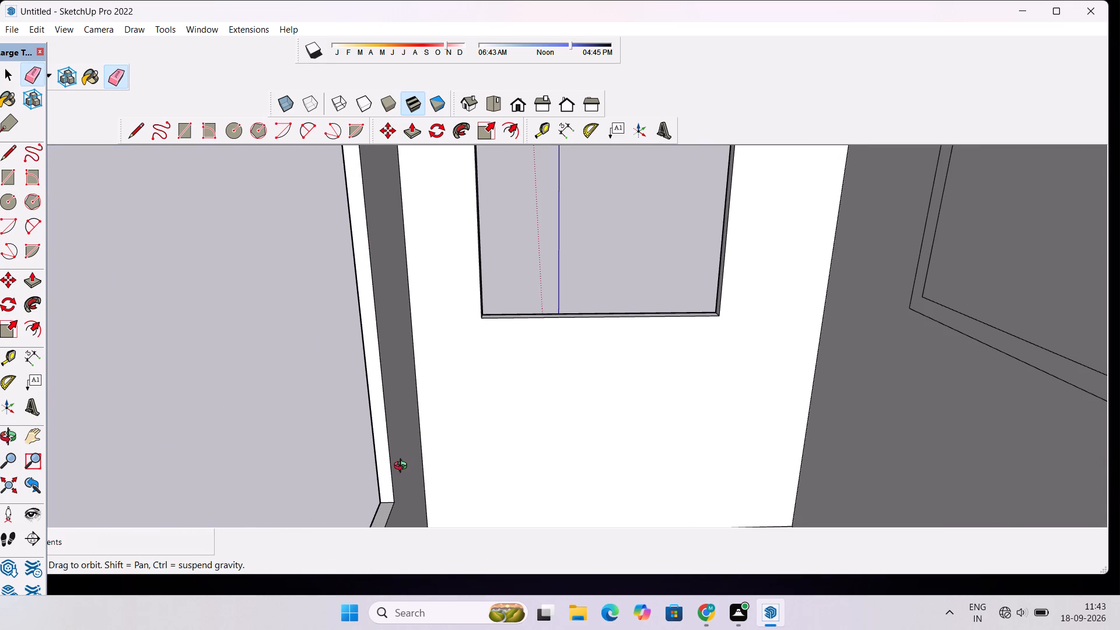
scroll(393, 436, down, 11)
scroll(331, 397, down, 3)
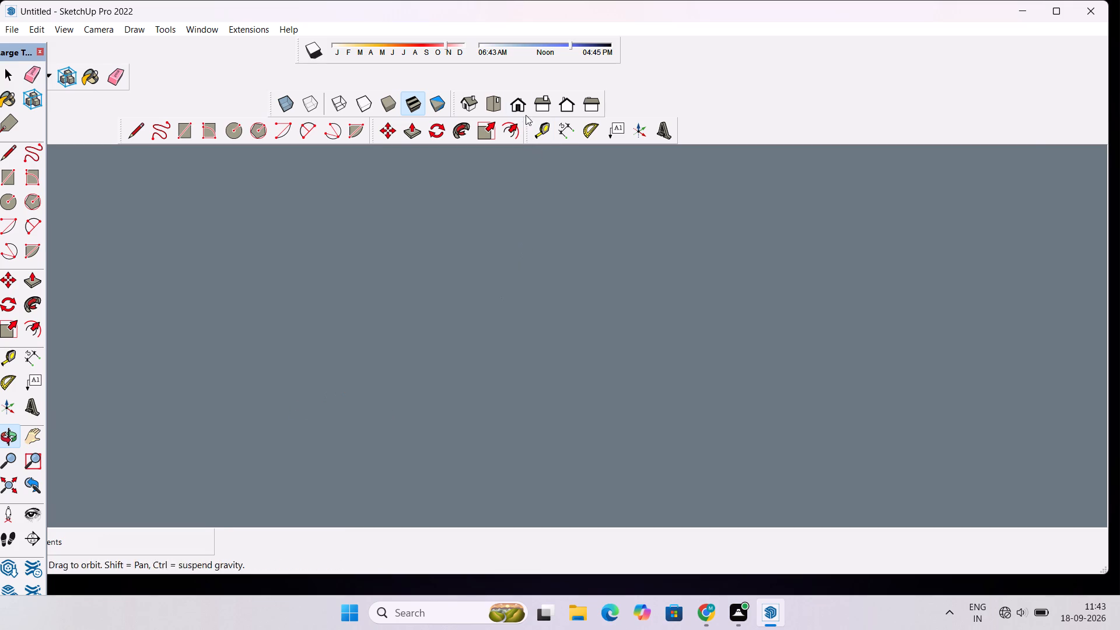
click(521, 104)
scroll(495, 230, down, 10)
drag(507, 272, 517, 363)
scroll(474, 404, up, 3)
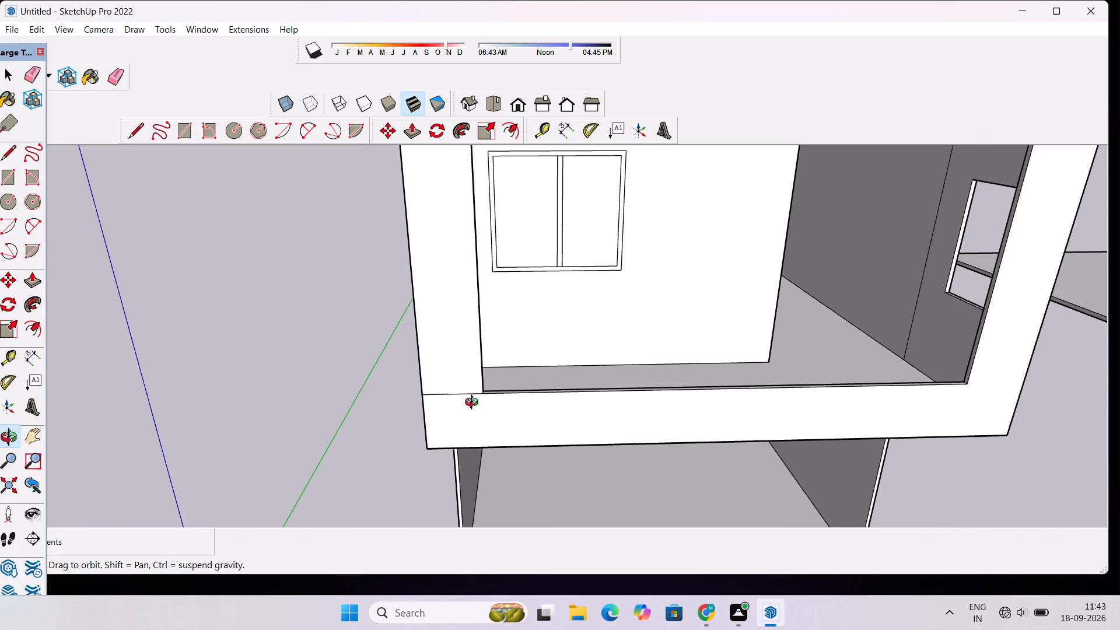
drag(479, 409, 424, 382)
shift+scroll(411, 379, up, 5)
shift+drag(453, 352, 408, 355)
shift+scroll(373, 373, up, 4)
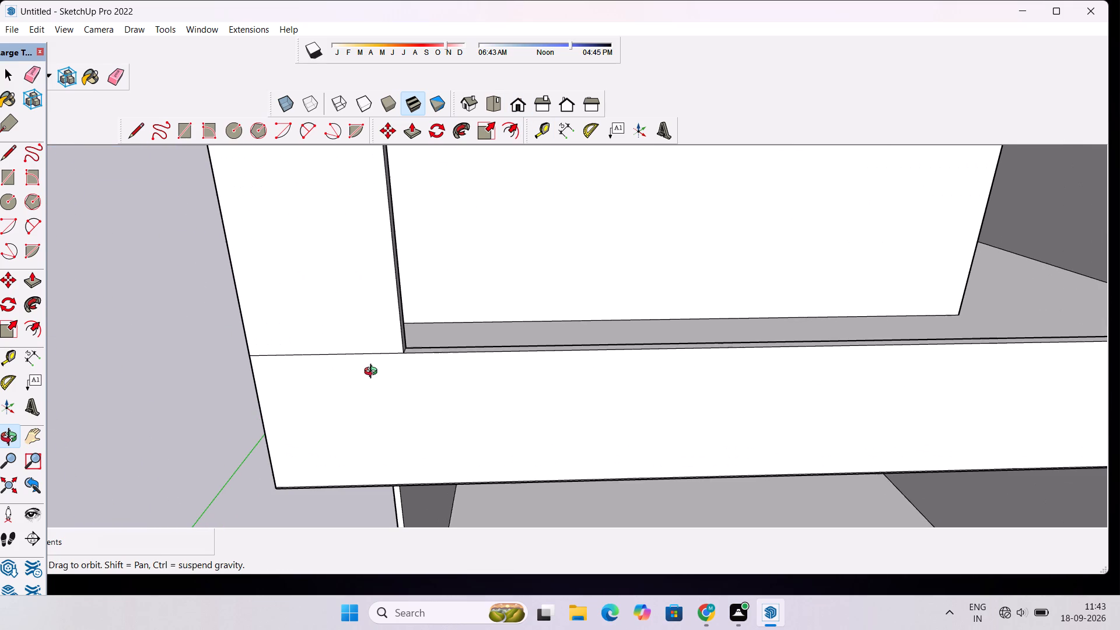
key(e)
drag(350, 342, 351, 355)
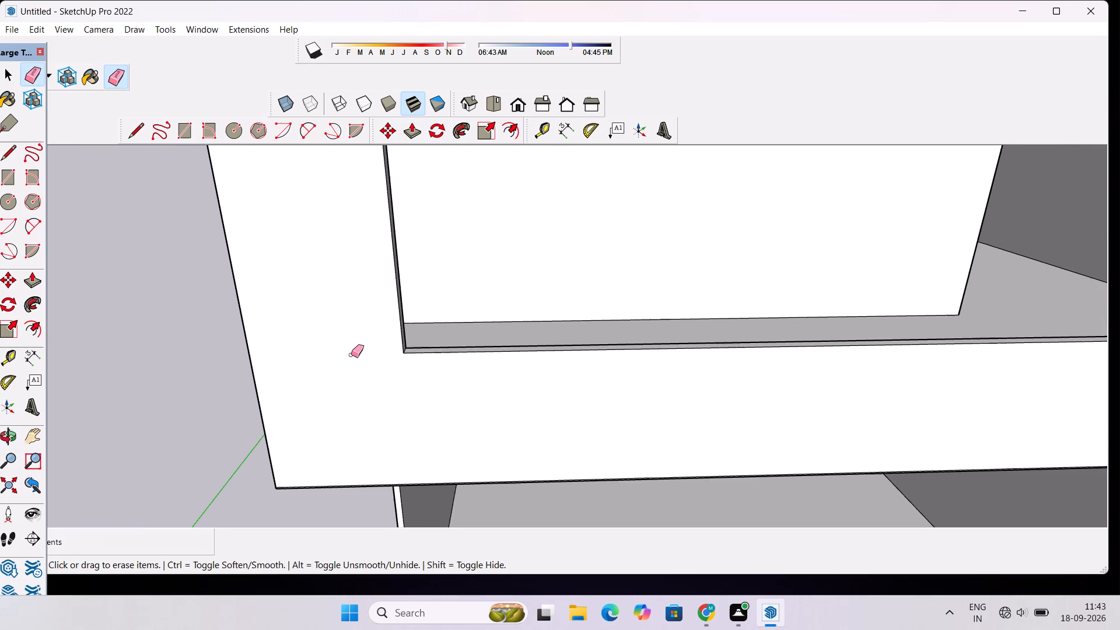
Draw a vertical line on the outer balcony side wall joining the corners of the panel outlines below and above the window opening.
scroll(324, 350, down, 1)
key(o)
scroll(320, 337, down, 4)
drag(194, 365, 398, 338)
scroll(398, 338, down, 3)
shift+drag(381, 360, 324, 407)
scroll(326, 393, down, 2)
drag(336, 389, 474, 370)
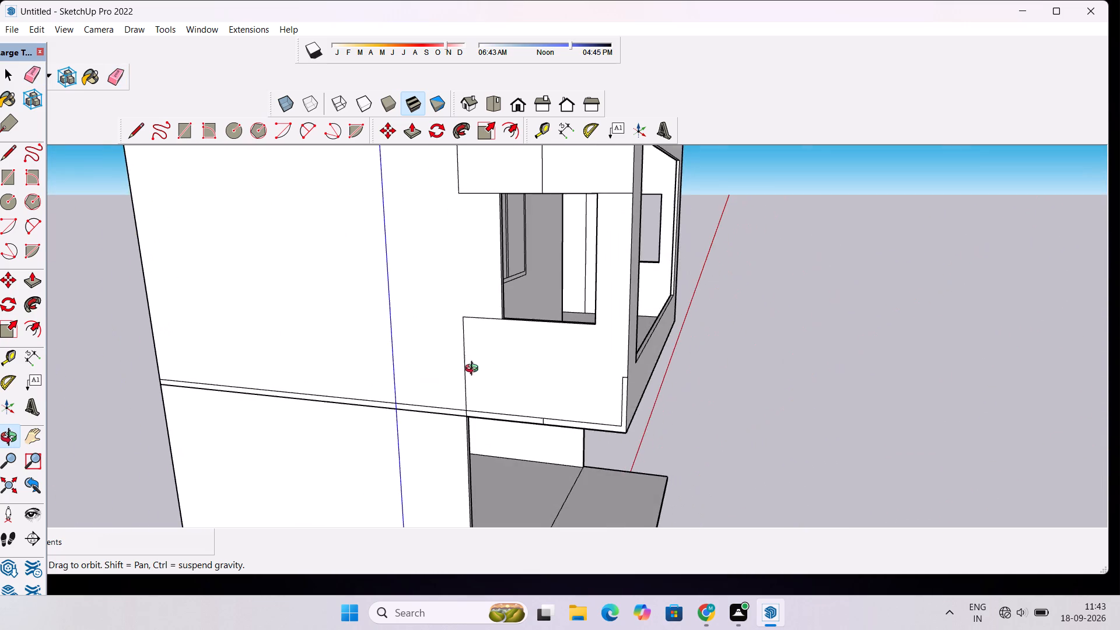
drag(474, 370, 447, 379)
shift+drag(499, 332, 423, 421)
shift+scroll(409, 402, down, 4)
shift+drag(379, 390, 450, 405)
scroll(466, 394, up, 3)
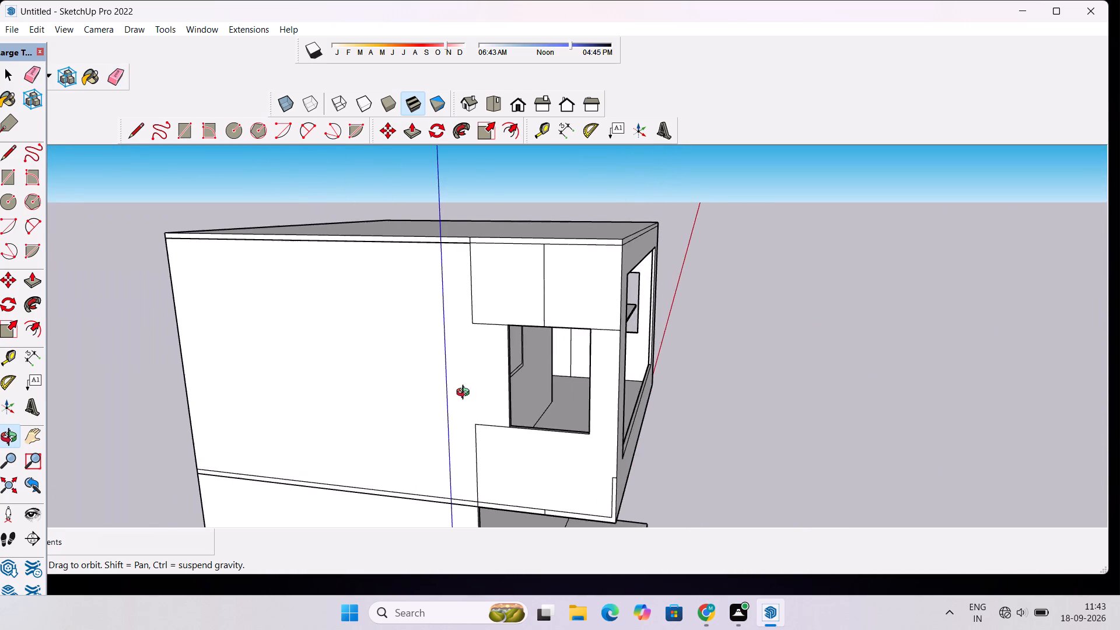
drag(443, 398, 501, 408)
scroll(503, 405, down, 4)
shift+drag(508, 395, 463, 391)
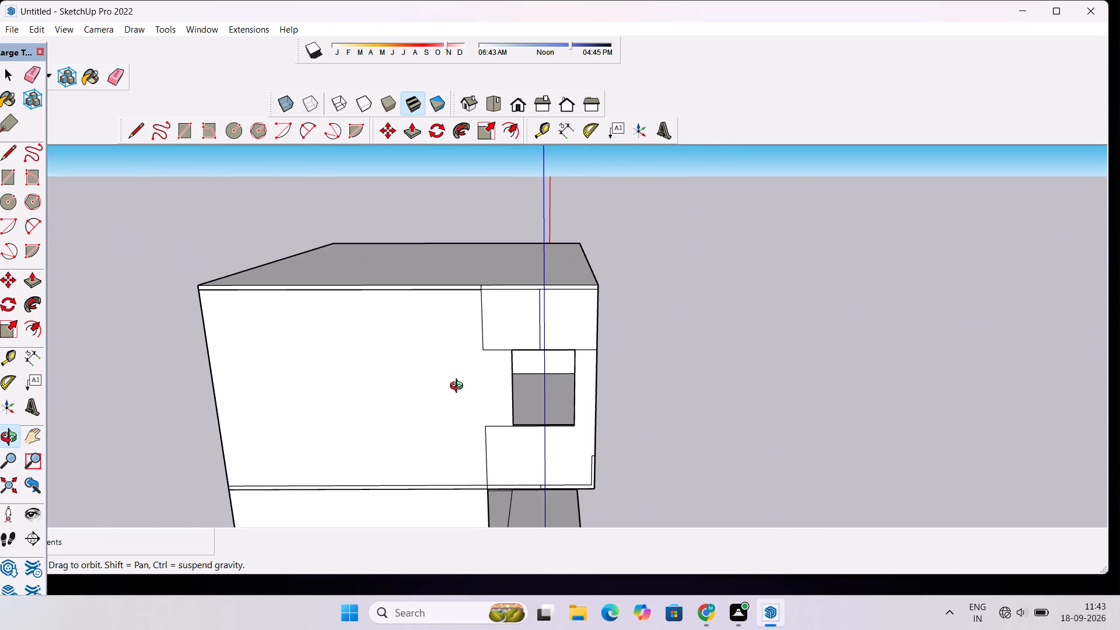
key(l)
scroll(503, 429, up, 2)
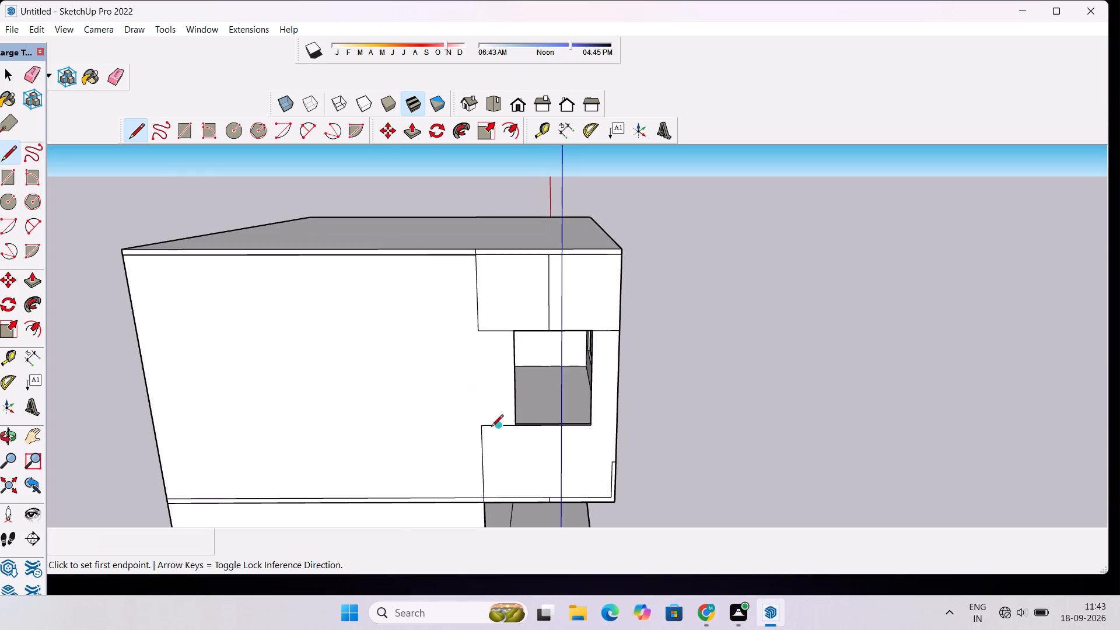
click(482, 426)
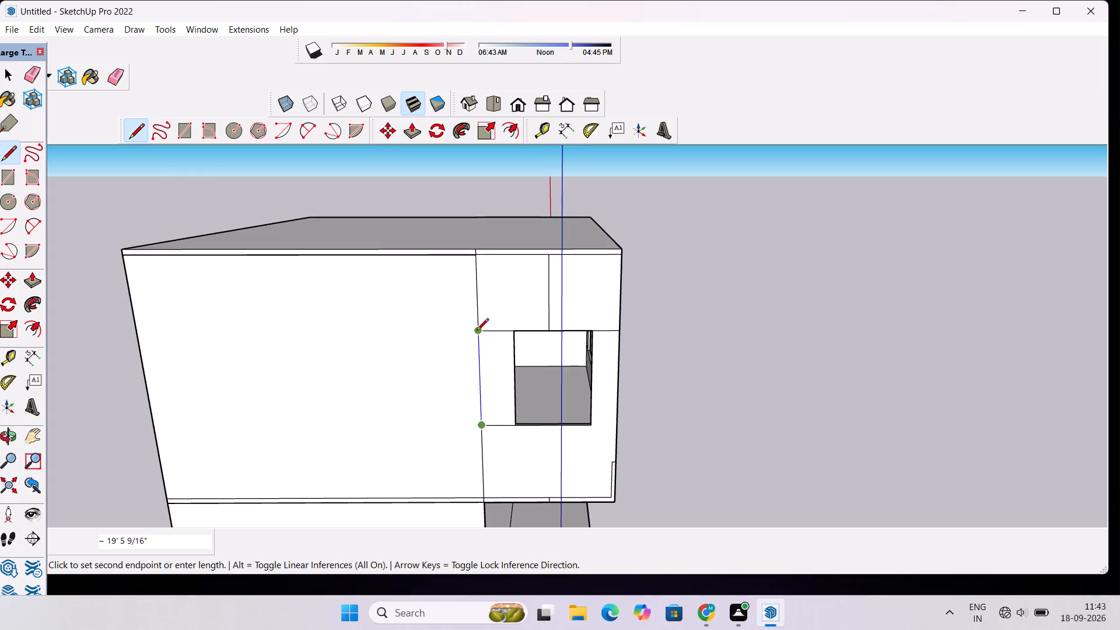
click(477, 331)
key(space)
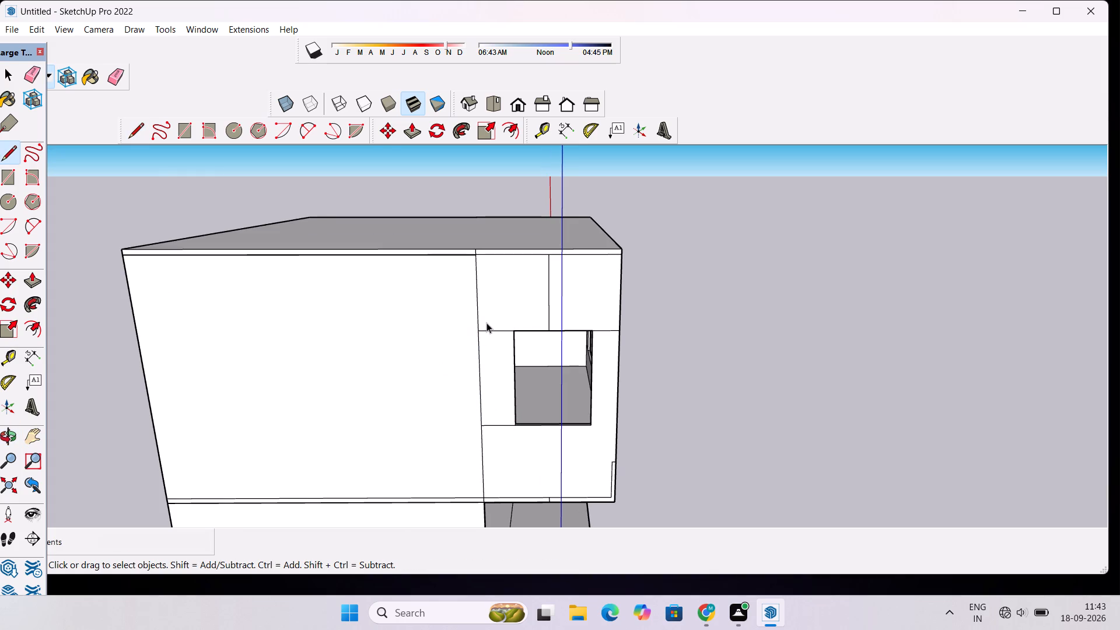
Erase the horizontal edges beside the window opening and the vertical edge above it on the outer balcony side wall.
key(e)
drag(495, 316, 496, 331)
drag(490, 398, 494, 431)
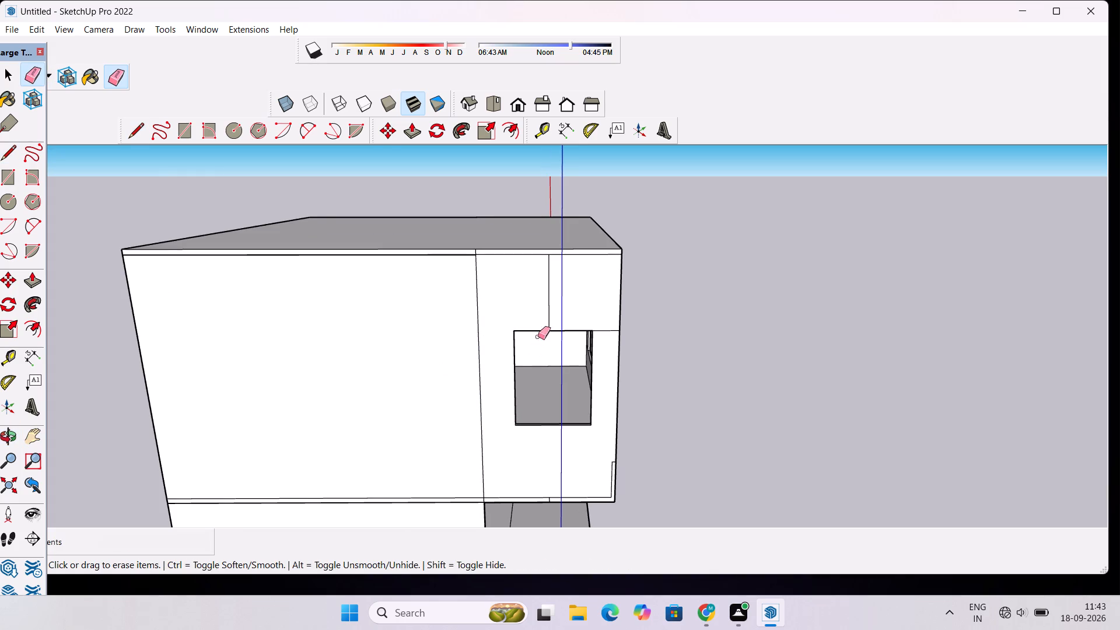
drag(600, 324, 603, 337)
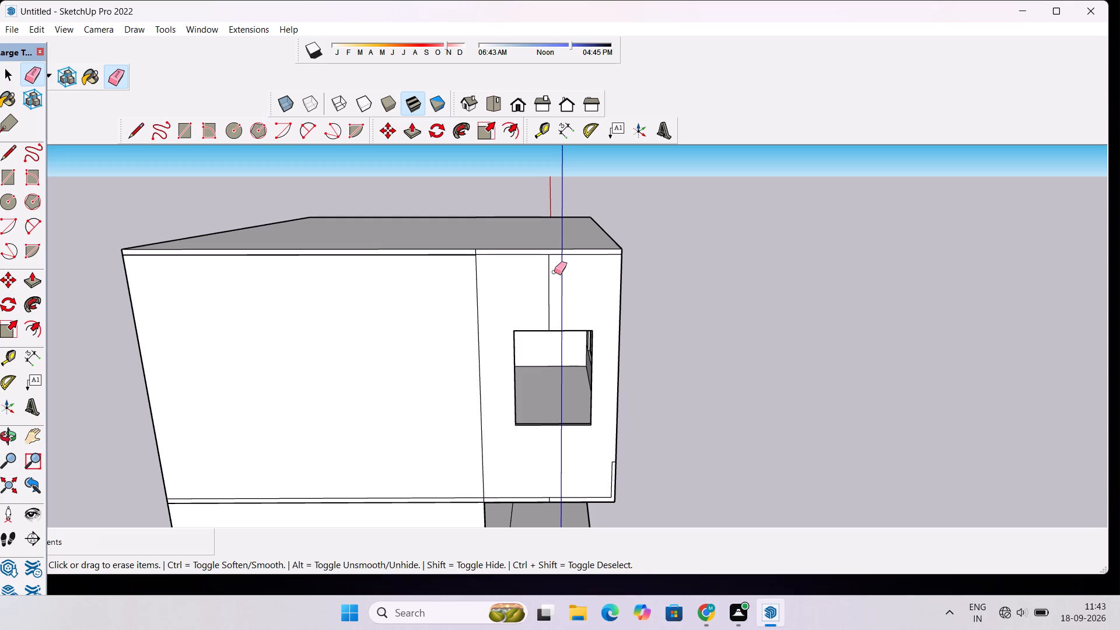
drag(554, 272, 543, 283)
Erase the leftover outline edges along the bottom and front corner of the same outer balcony side wall.
scroll(503, 256, down, 4)
scroll(585, 431, up, 5)
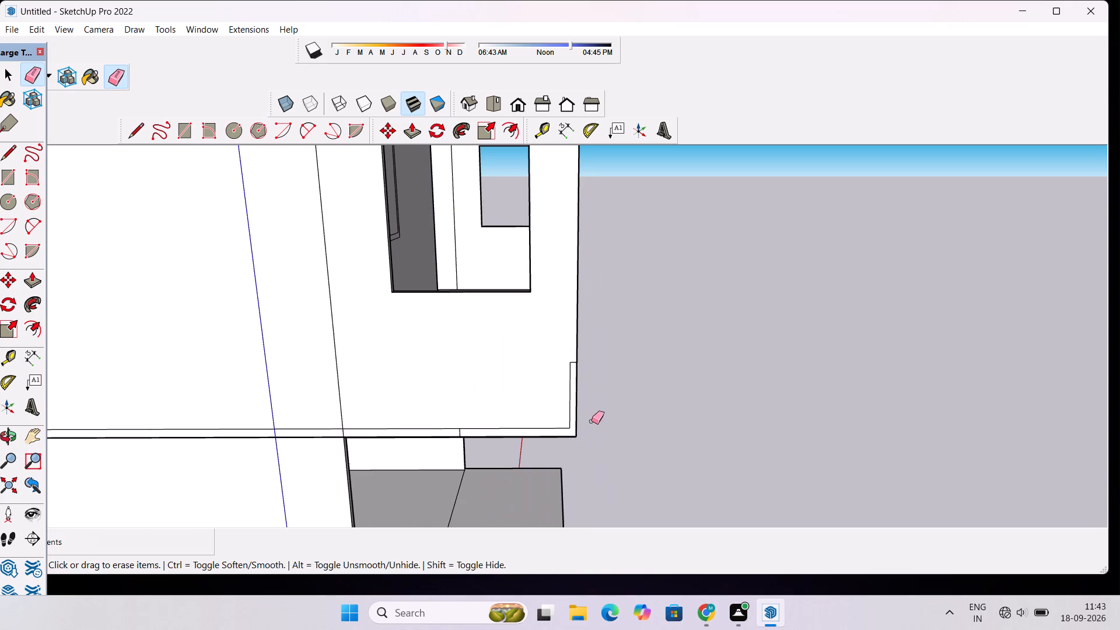
drag(569, 348, 570, 367)
scroll(513, 428, up, 2)
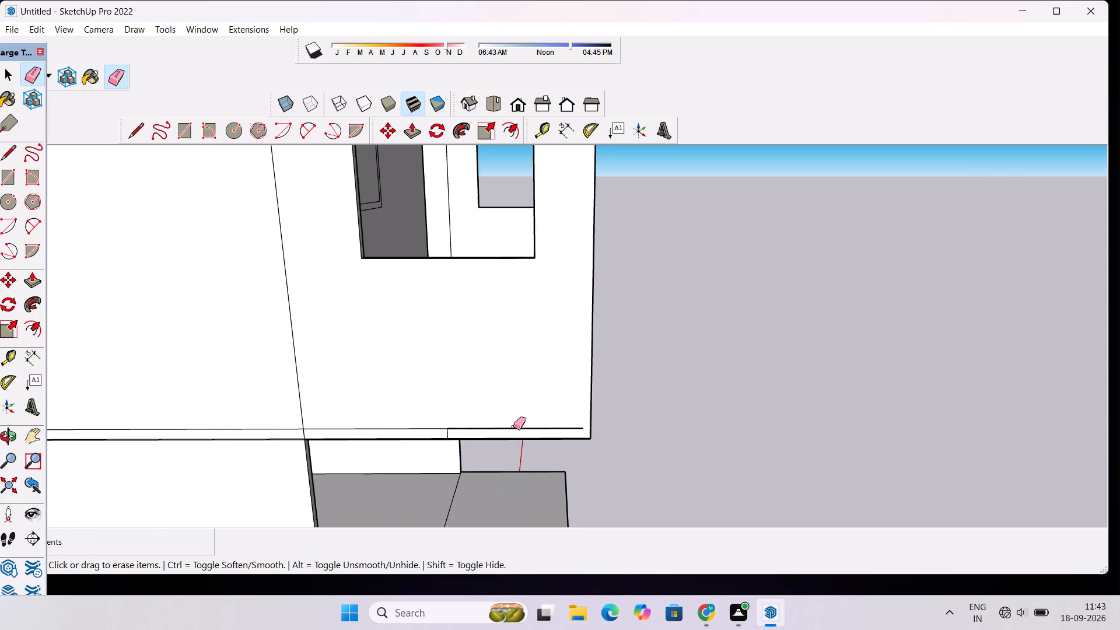
scroll(513, 427, up, 1)
drag(512, 417, 516, 428)
click(442, 429)
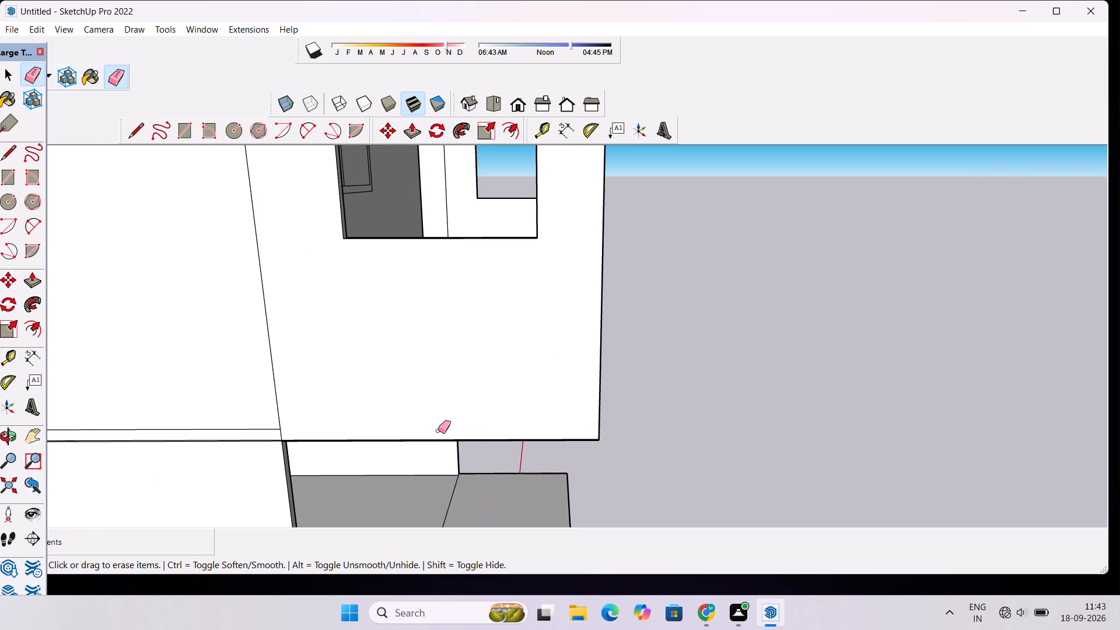
Examine the upper balcony from the front and sides for remaining stray edges.
key(o)
drag(487, 418, 121, 489)
scroll(316, 416, down, 5)
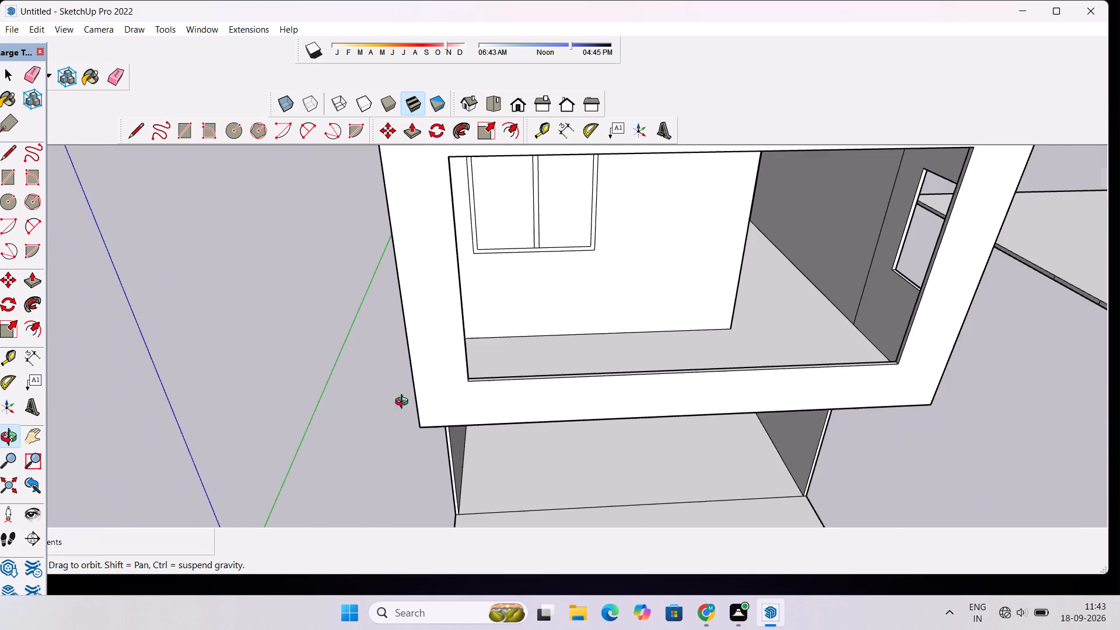
drag(638, 366, 500, 346)
scroll(500, 346, down, 4)
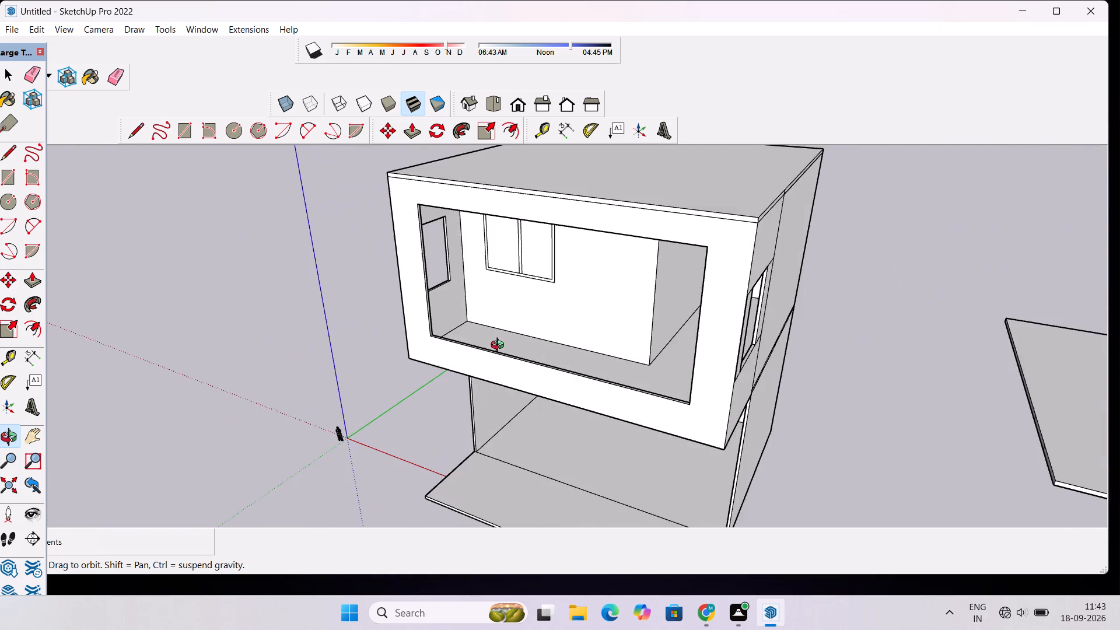
drag(500, 340, 480, 154)
drag(478, 237, 713, 349)
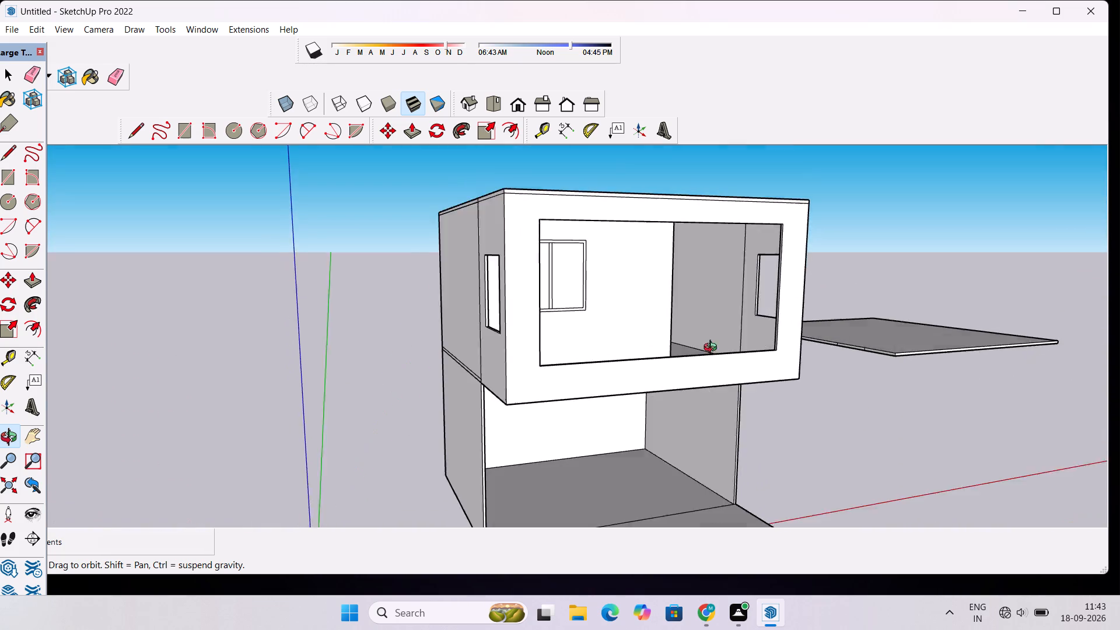
drag(713, 349, 763, 372)
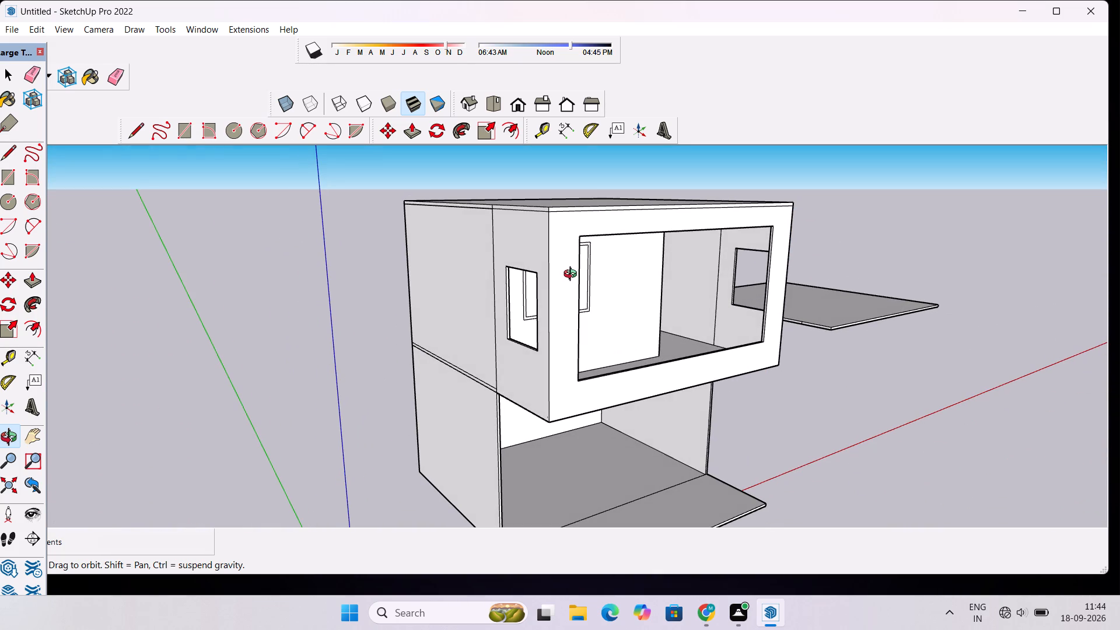
scroll(570, 243, down, 3)
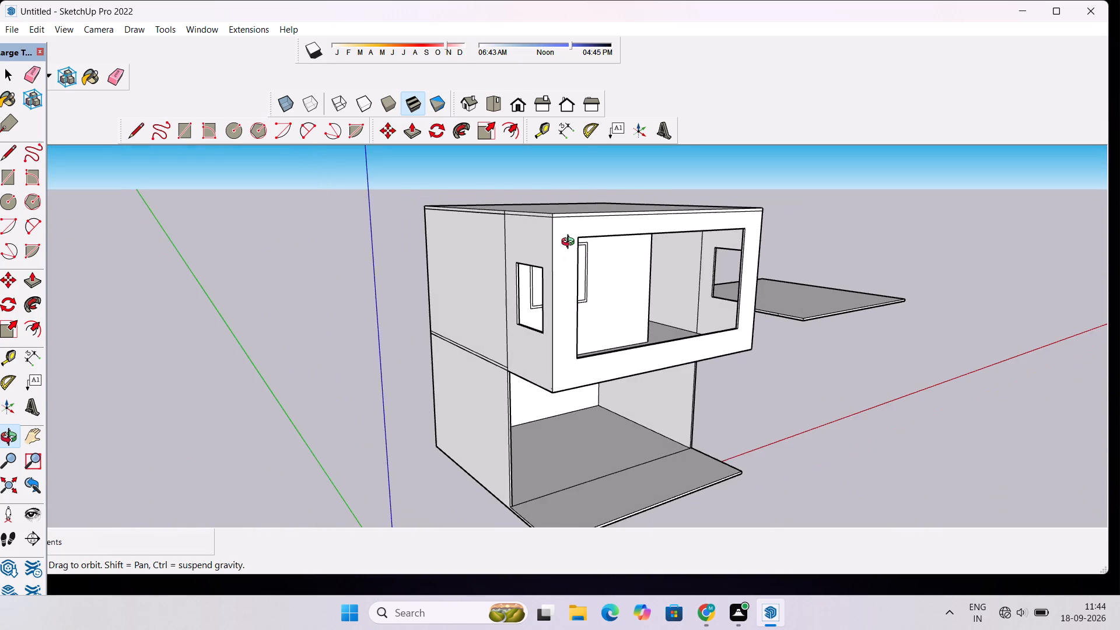
shift+drag(563, 249, 484, 298)
scroll(478, 299, down, 3)
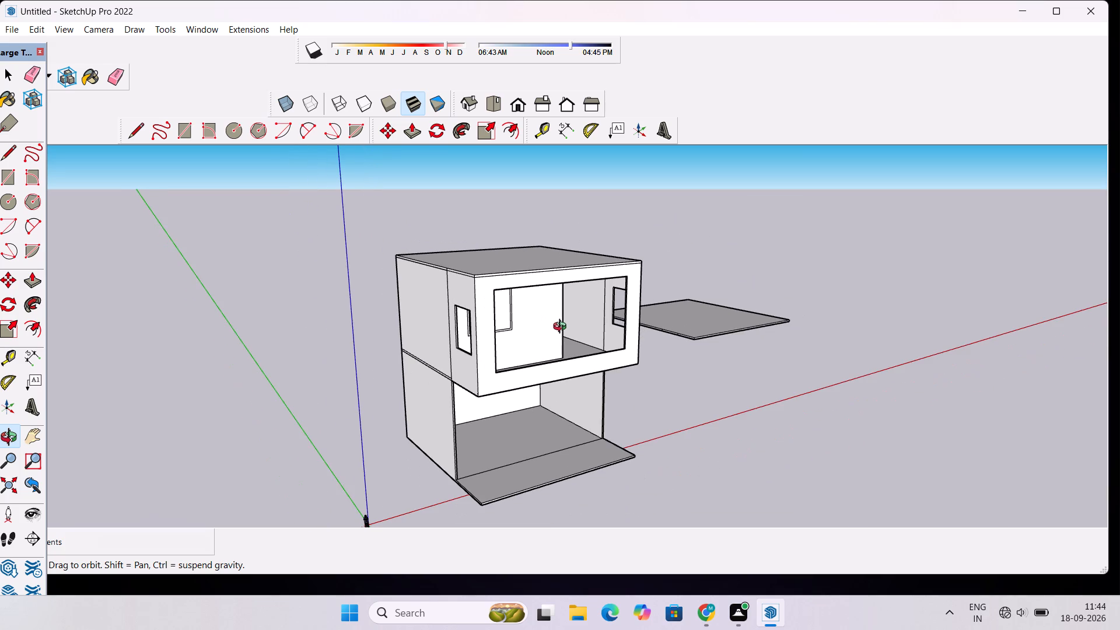
Erase the stray horizontal and vertical edges around the window opening on the opposite outer balcony side wall.
scroll(562, 328, up, 4)
shift+drag(592, 309, 555, 315)
scroll(550, 316, up, 3)
drag(618, 327, 194, 339)
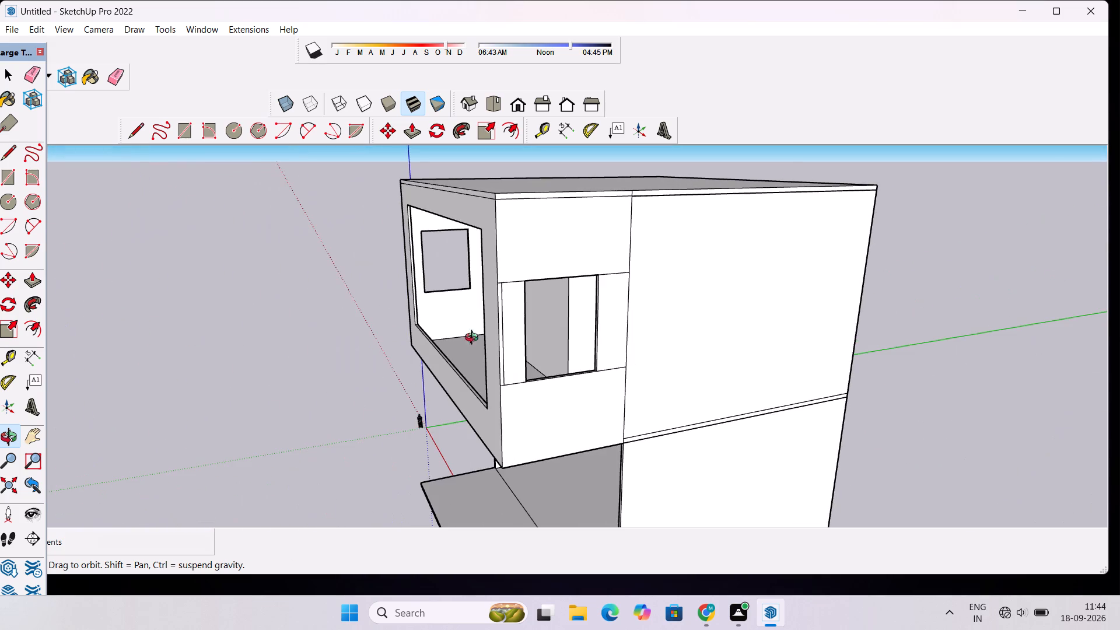
scroll(534, 317, up, 3)
shift+drag(534, 316, 534, 332)
scroll(489, 334, up, 2)
key(e)
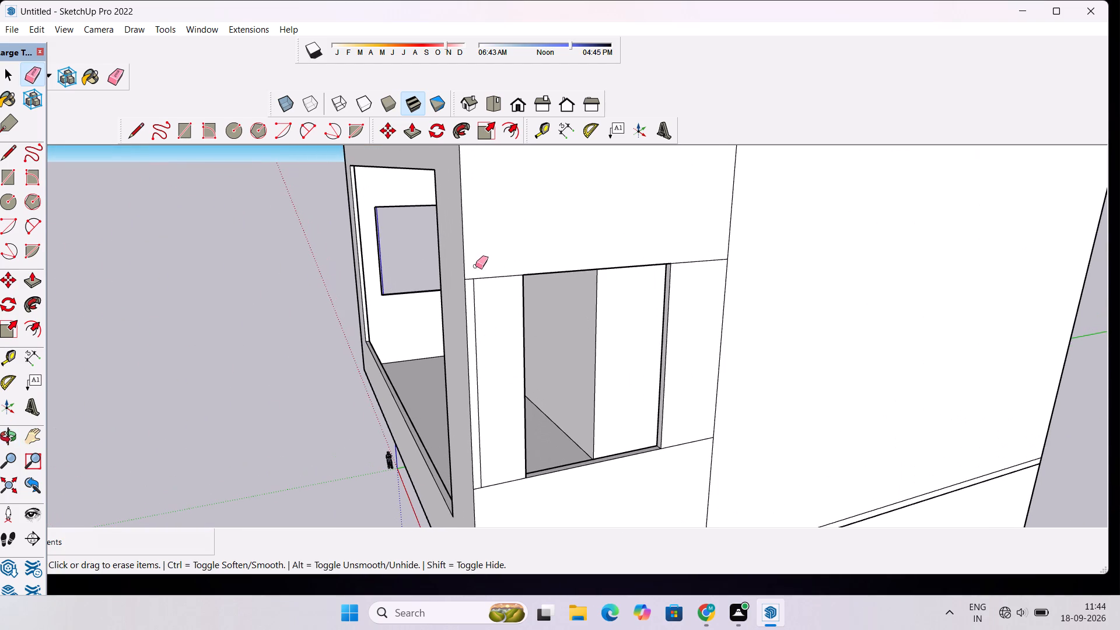
drag(475, 266, 473, 281)
drag(499, 391, 513, 485)
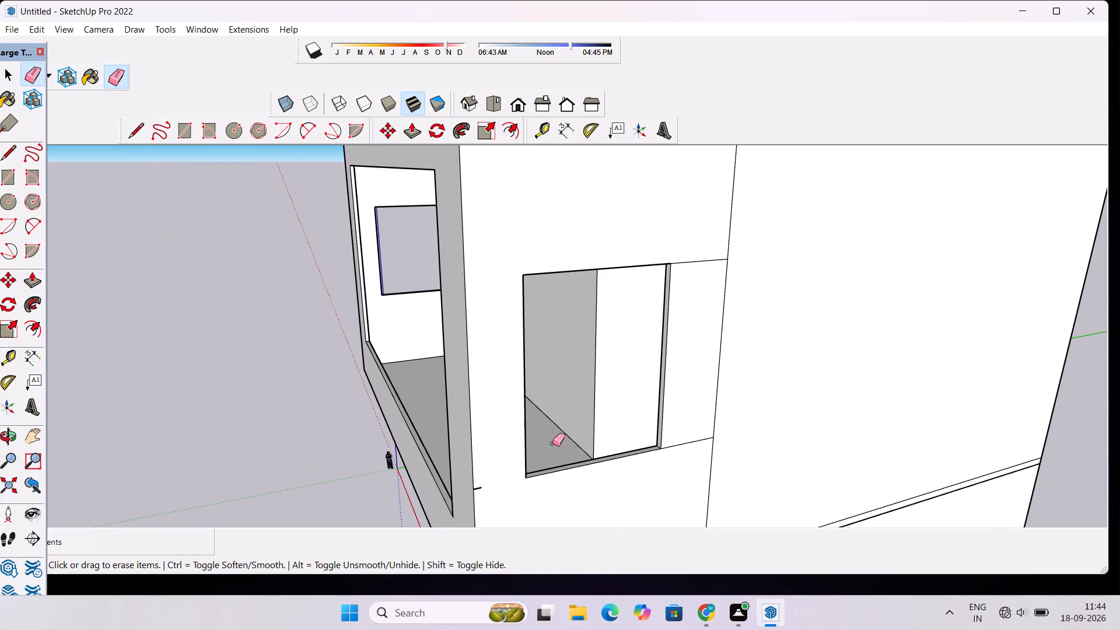
drag(702, 244, 704, 271)
drag(688, 336, 678, 457)
scroll(454, 508, up, 10)
drag(524, 439, 527, 450)
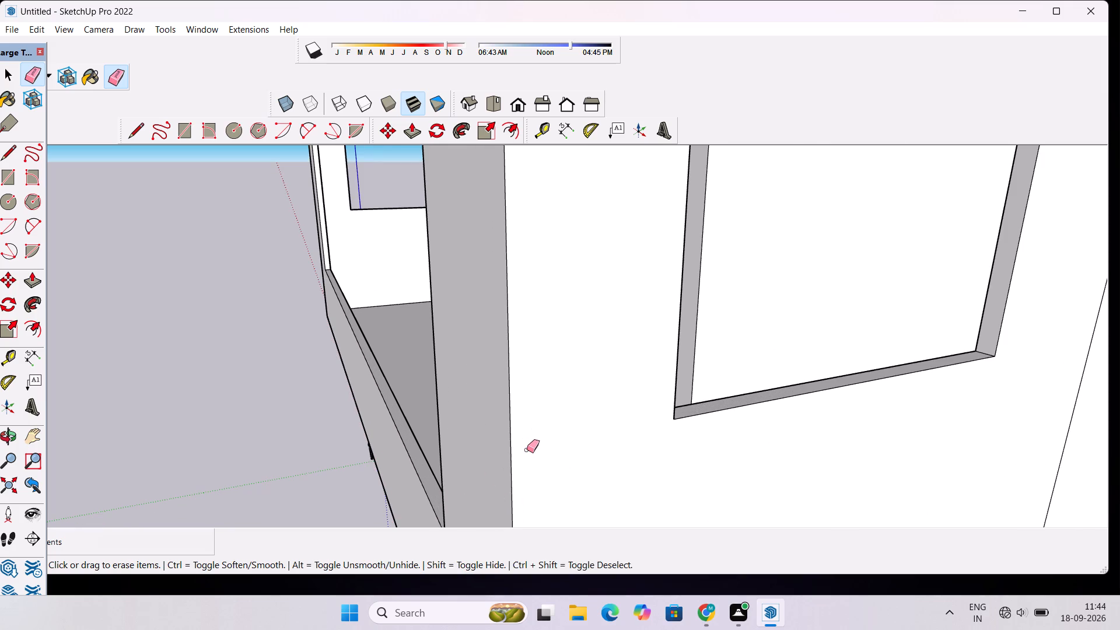
Erase the short edges at the top and at window-head level on the inner face of the front post farthest from the two-pane window.
key(o)
scroll(459, 400, down, 11)
drag(369, 381, 816, 370)
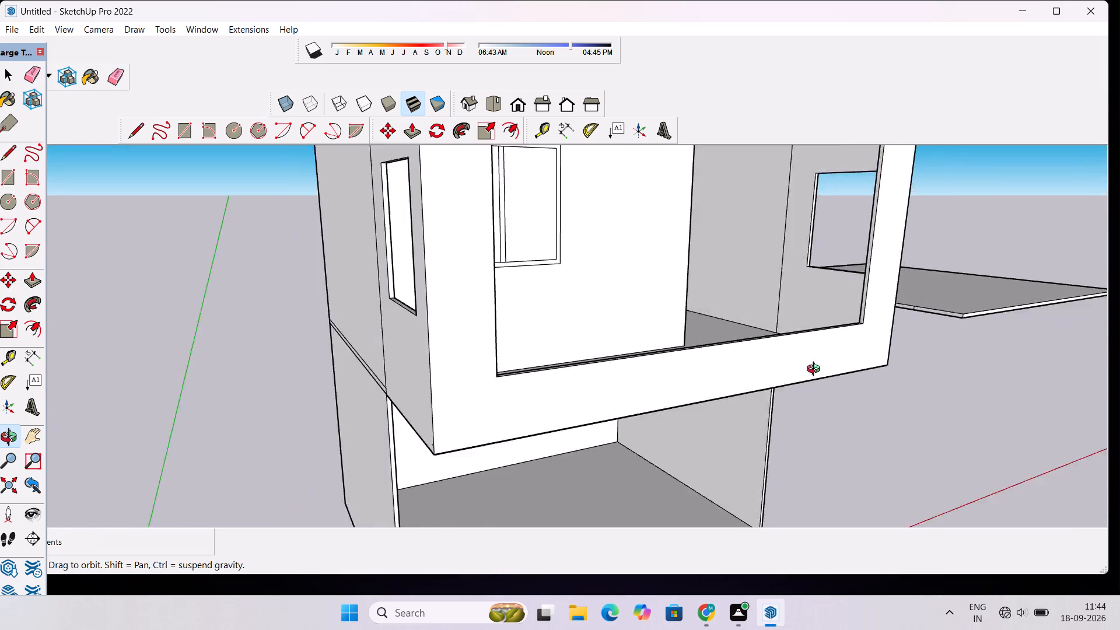
drag(816, 370, 960, 352)
scroll(948, 372, down, 1)
scroll(657, 264, up, 4)
drag(650, 267, 706, 289)
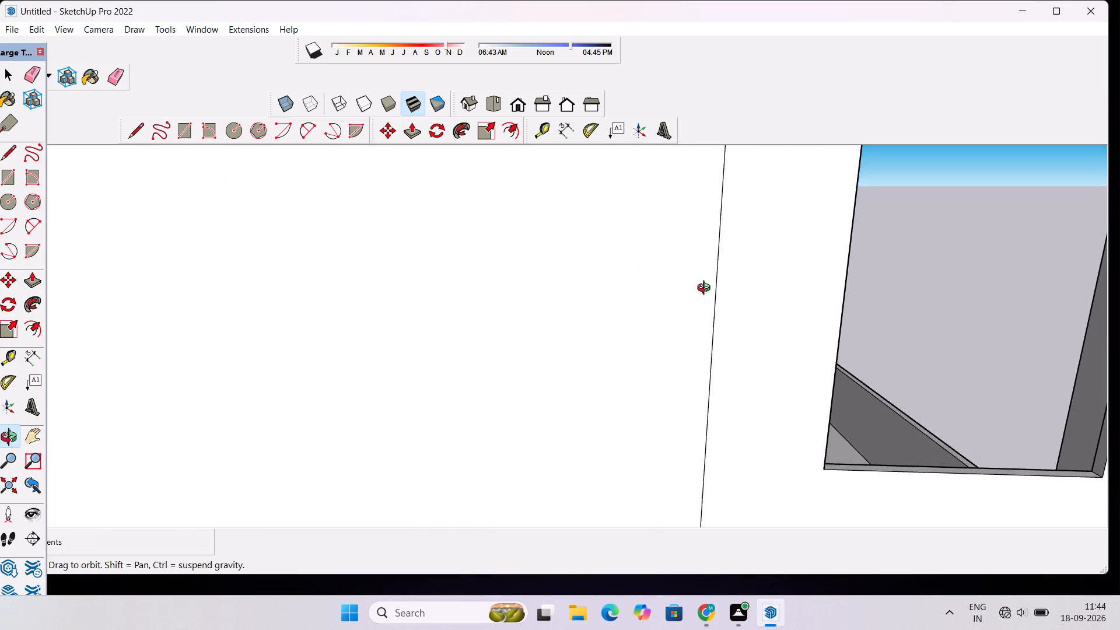
drag(706, 289, 670, 285)
shift+drag(729, 269, 712, 355)
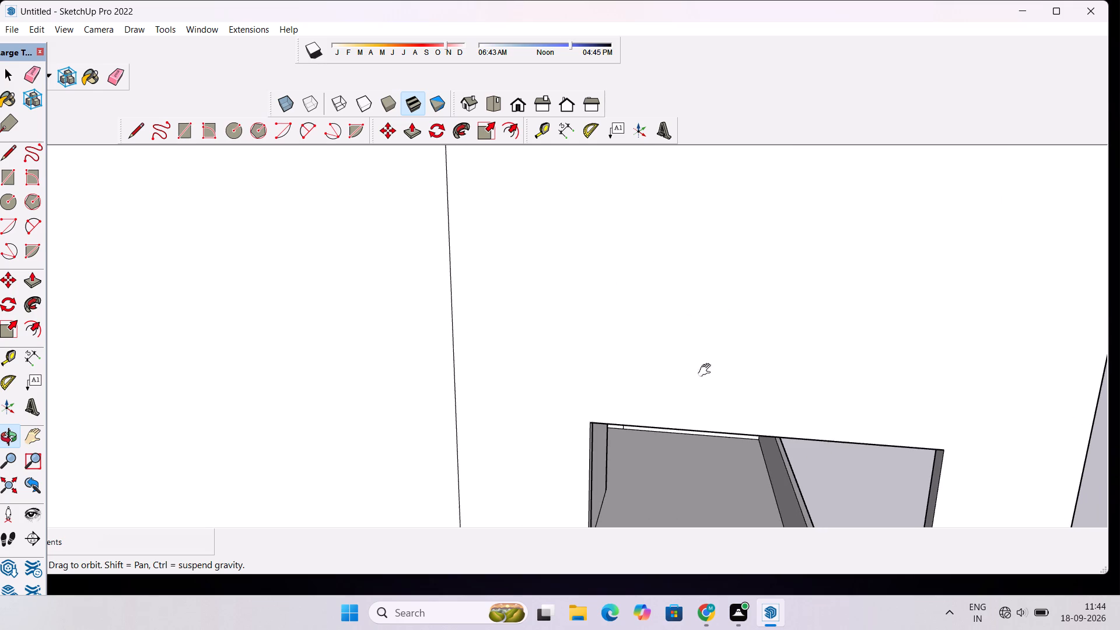
drag(670, 421, 697, 306)
shift+drag(708, 454, 702, 337)
shift+drag(702, 337, 703, 355)
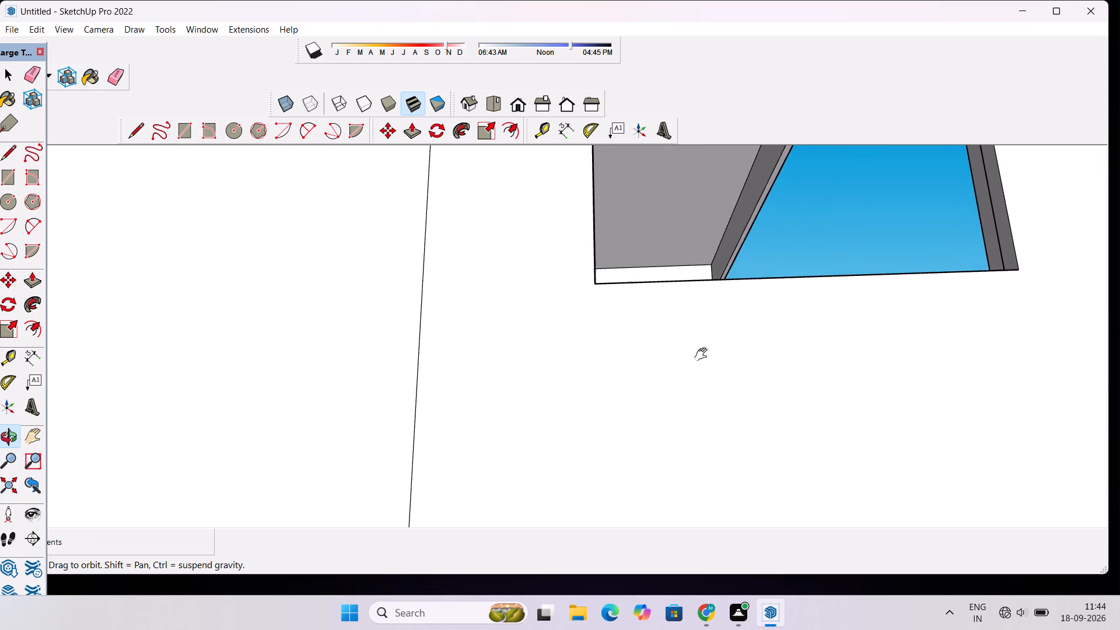
shift+drag(703, 355, 708, 396)
drag(724, 235, 715, 279)
key(e)
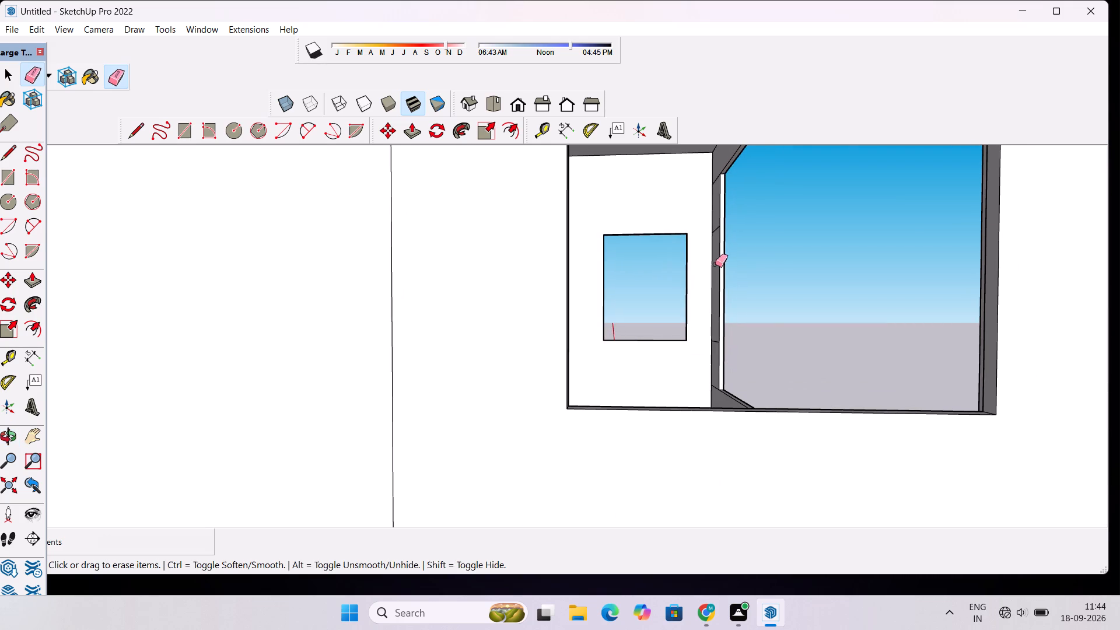
scroll(702, 170, up, 8)
click(726, 179)
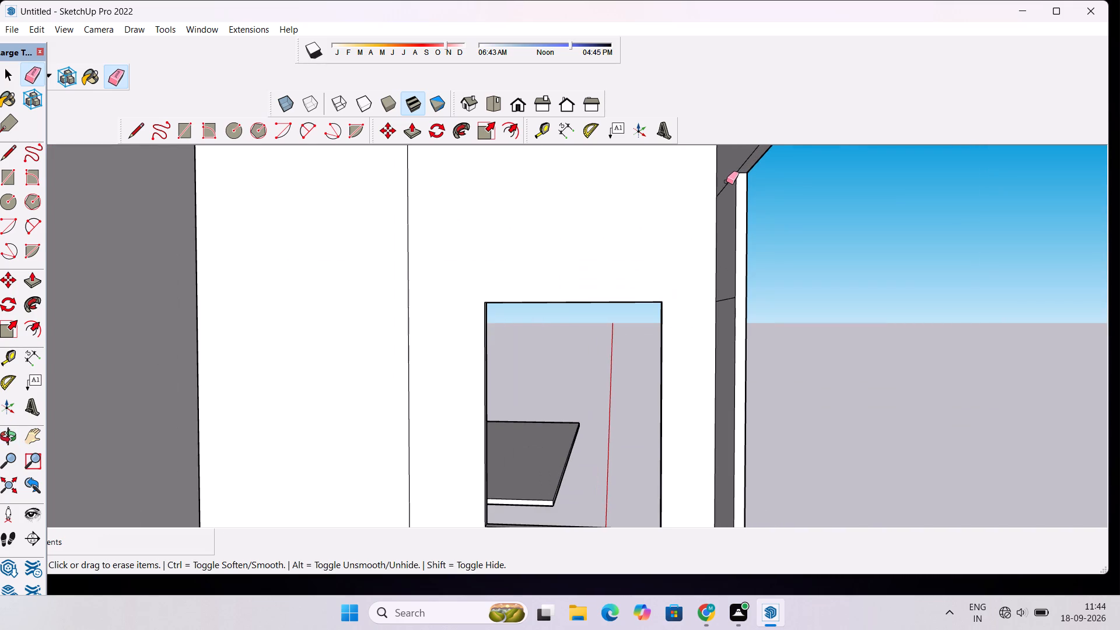
scroll(724, 184, up, 4)
click(724, 184)
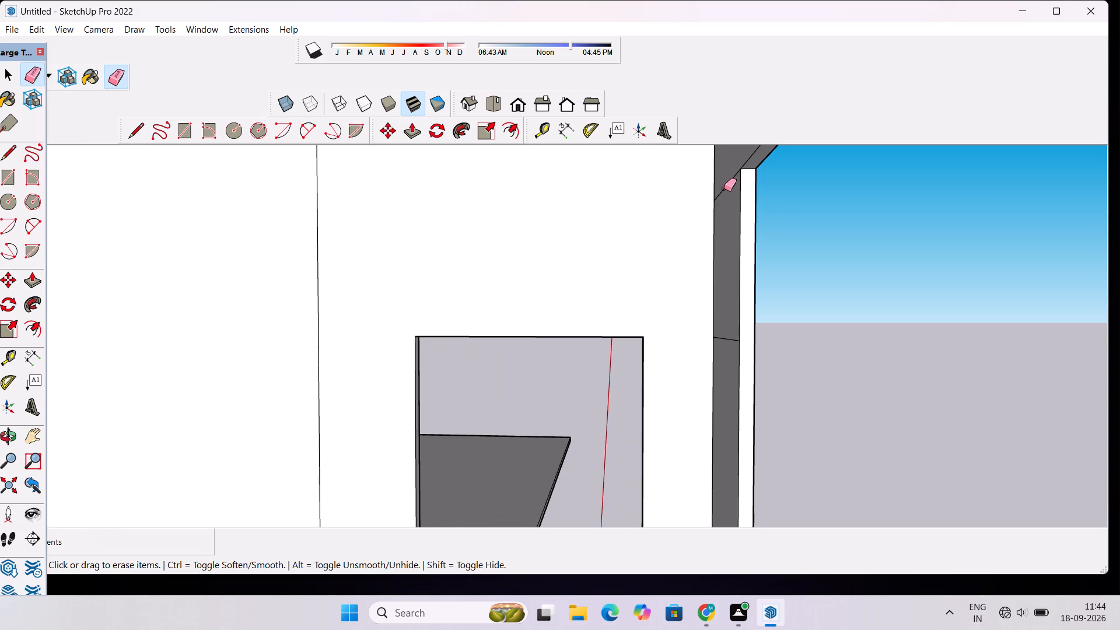
click(724, 188)
scroll(718, 166, down, 4)
scroll(705, 334, up, 1)
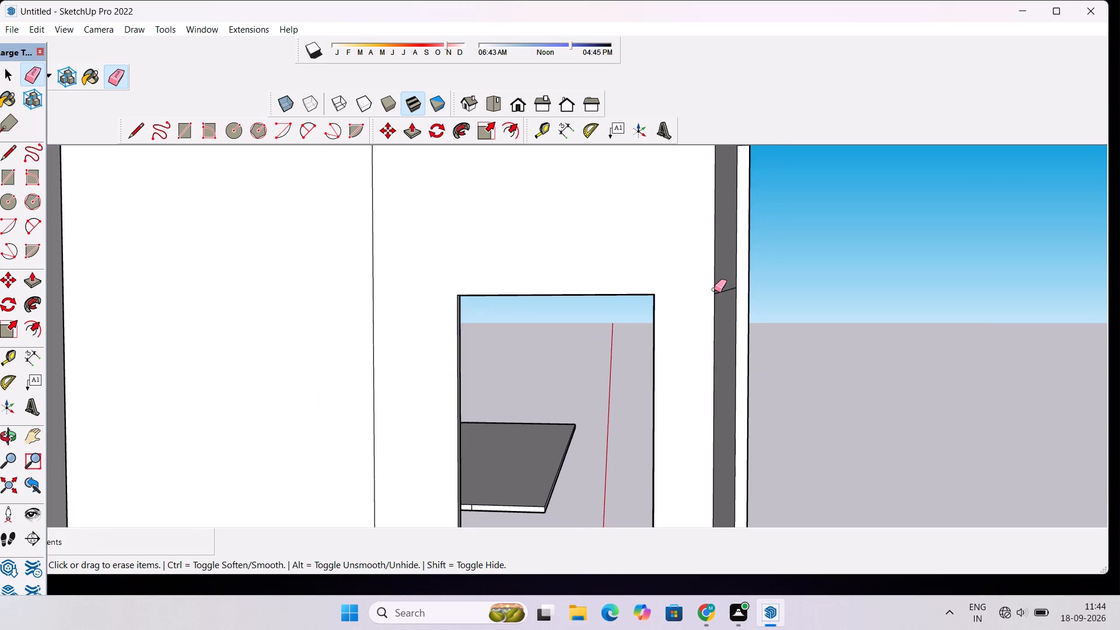
scroll(714, 289, down, 4)
drag(718, 284, 721, 296)
Erase the short edges at the bottom and at window-sill level on the inner face of that same front post.
scroll(715, 274, down, 3)
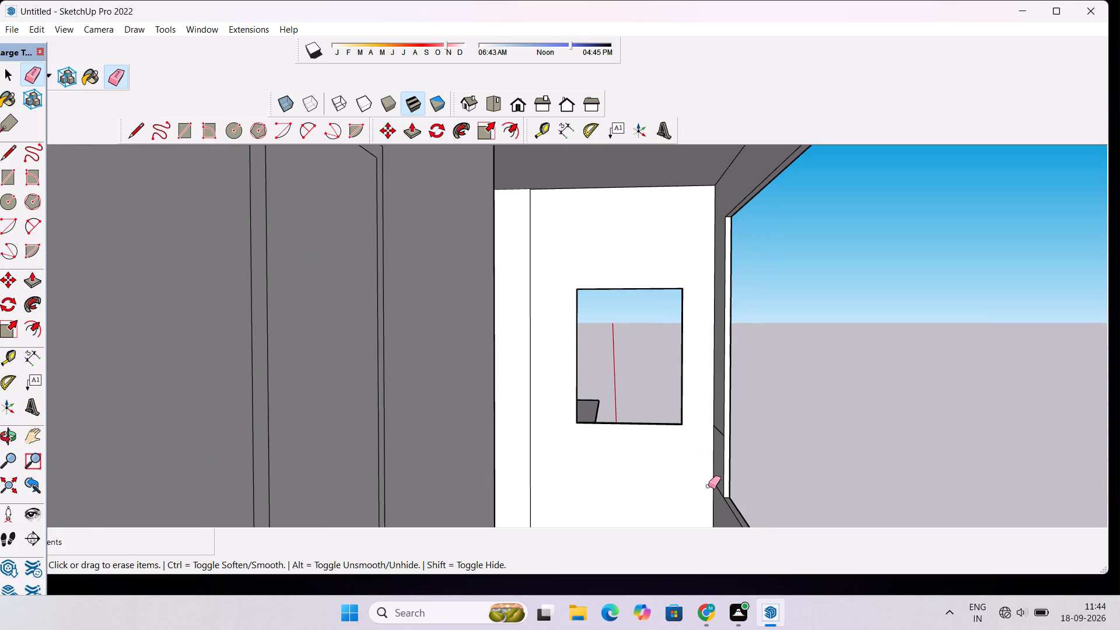
scroll(709, 491, up, 2)
scroll(715, 467, down, 4)
scroll(707, 511, up, 6)
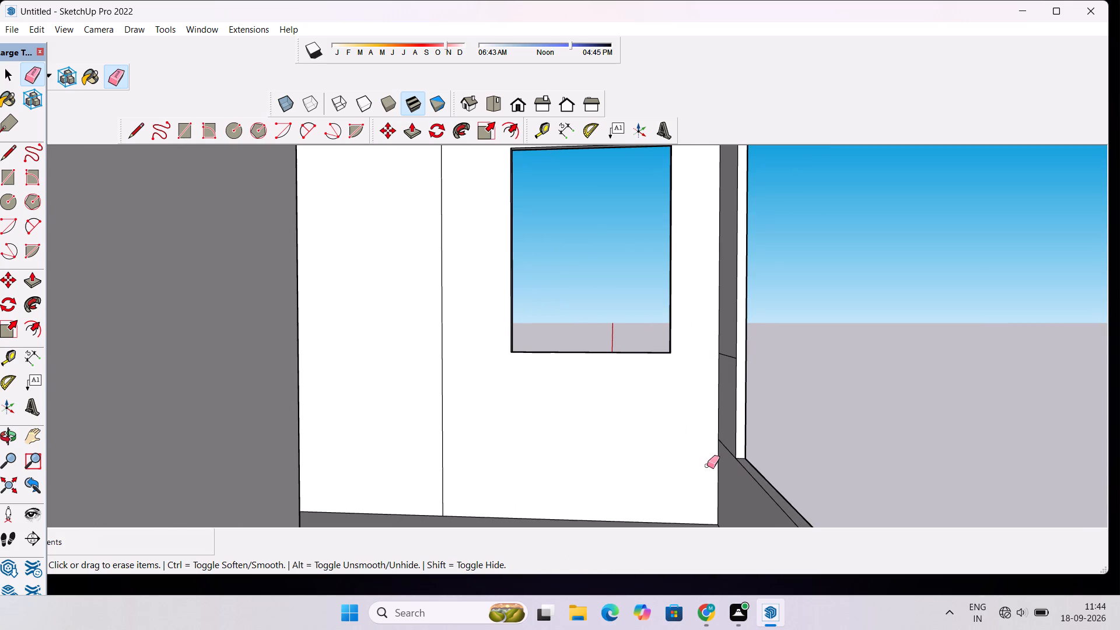
scroll(727, 439, up, 4)
drag(727, 439, 727, 459)
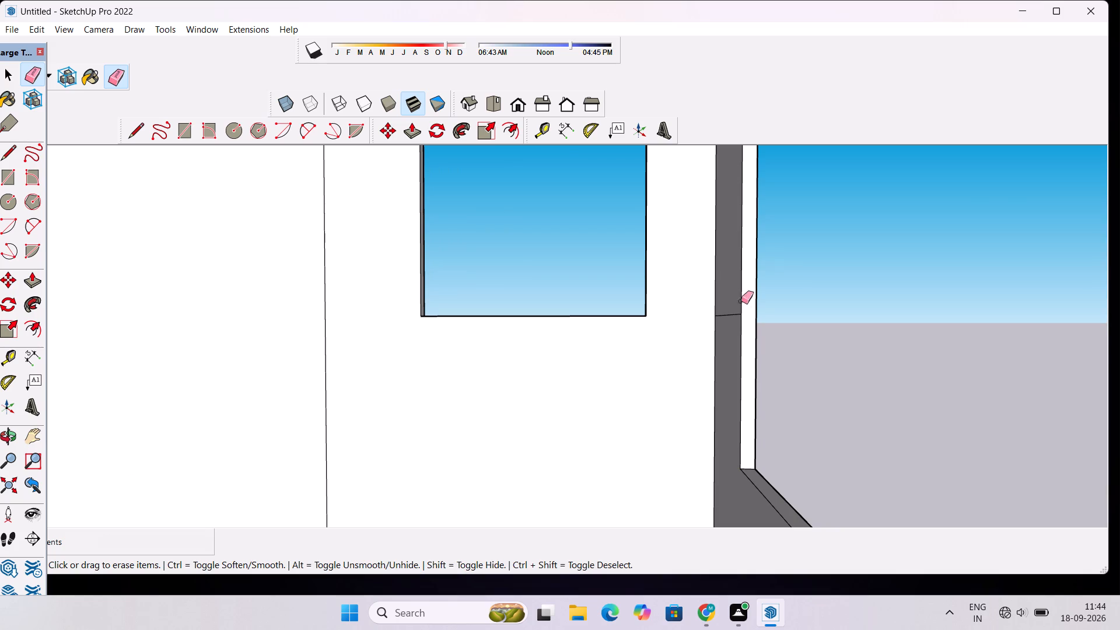
drag(730, 302, 730, 324)
Inspect the cleaned balcony frame, roof and outer side walls of the house from the front and sides.
key(o)
scroll(666, 318, down, 6)
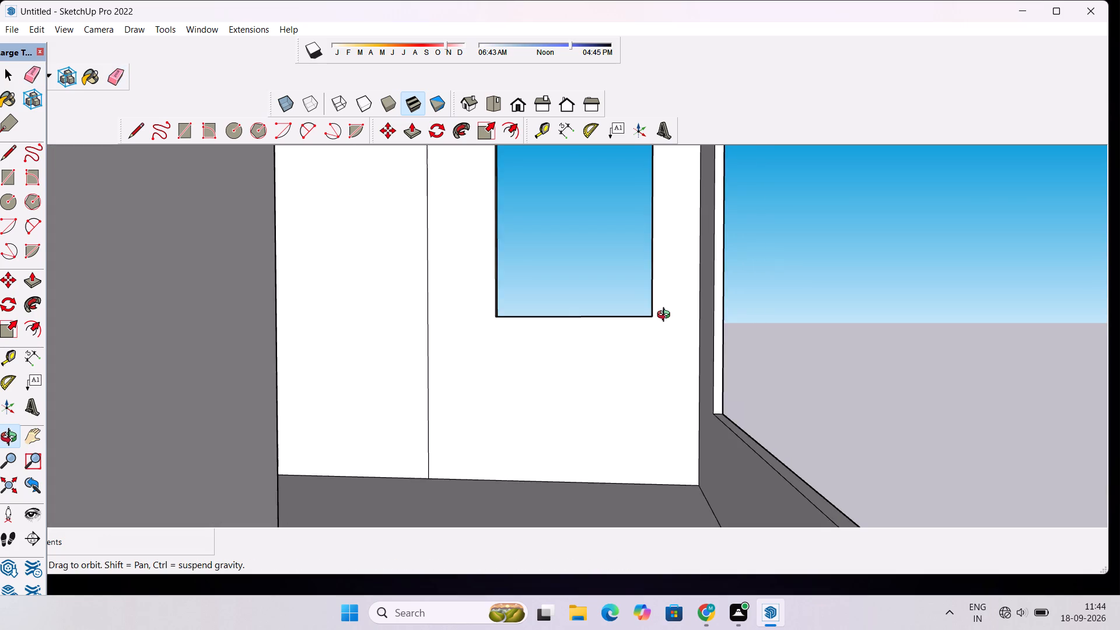
scroll(666, 316, down, 10)
drag(783, 323, 596, 339)
scroll(593, 338, down, 11)
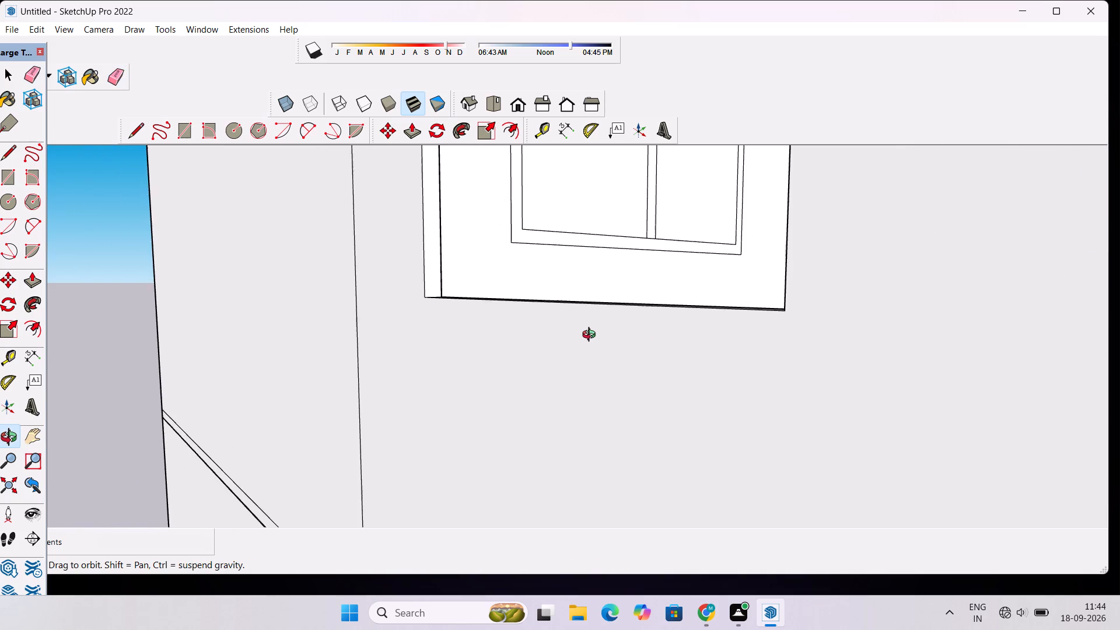
drag(716, 335, 626, 310)
scroll(579, 312, down, 10)
drag(618, 243, 539, 303)
scroll(539, 303, down, 10)
shift+drag(575, 321, 503, 328)
shift+scroll(503, 328, down, 3)
drag(581, 328, 573, 291)
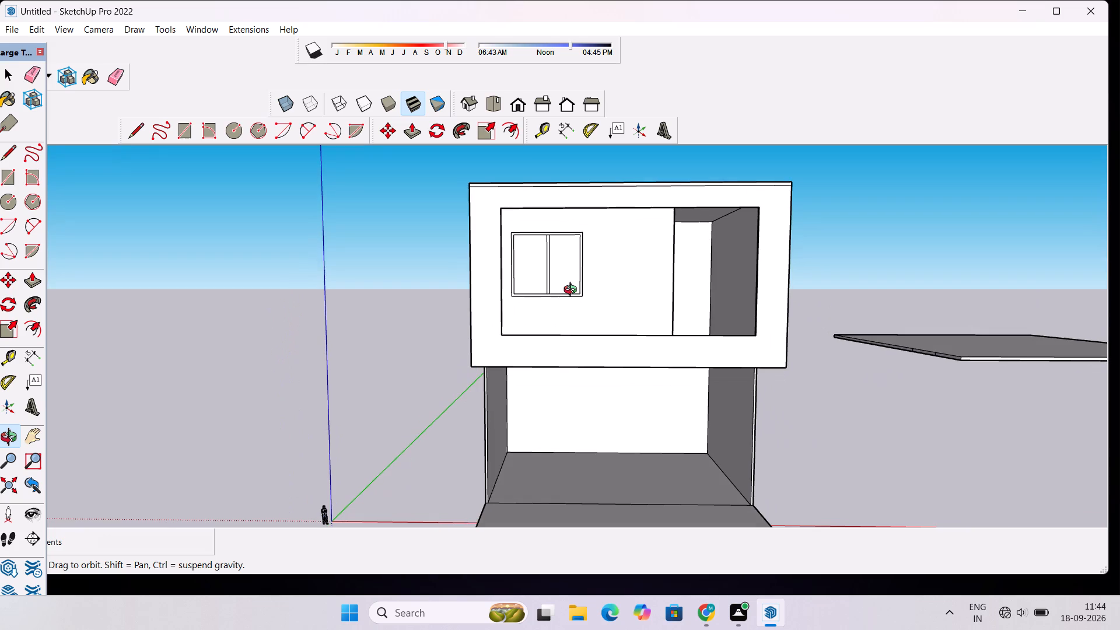
scroll(593, 280, down, 2)
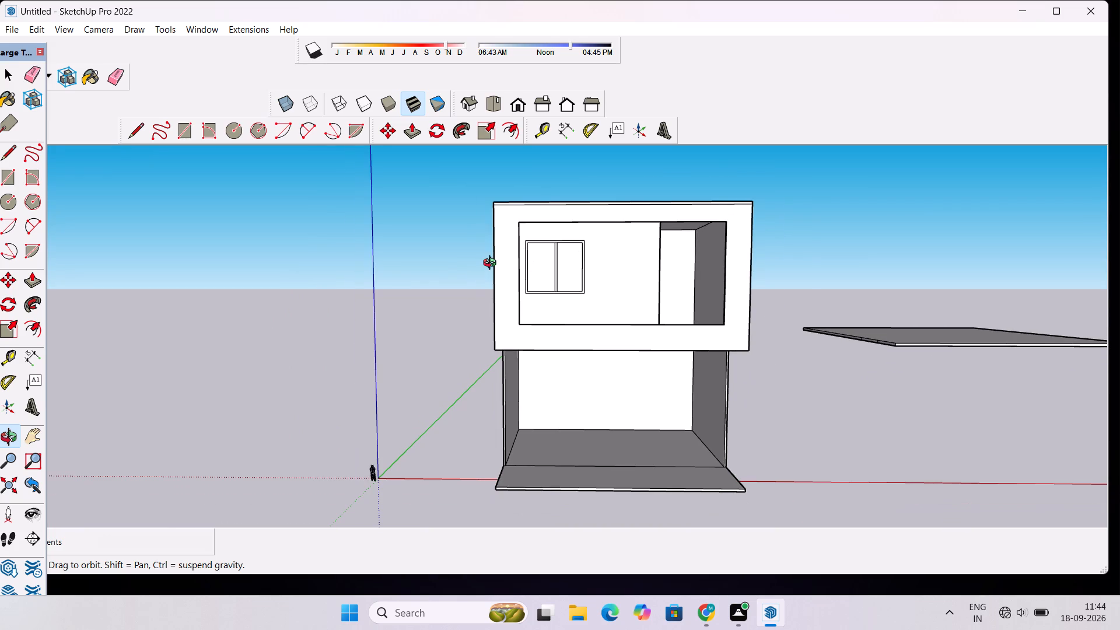
scroll(492, 264, up, 3)
drag(560, 232, 552, 316)
scroll(560, 263, up, 2)
drag(557, 262, 771, 285)
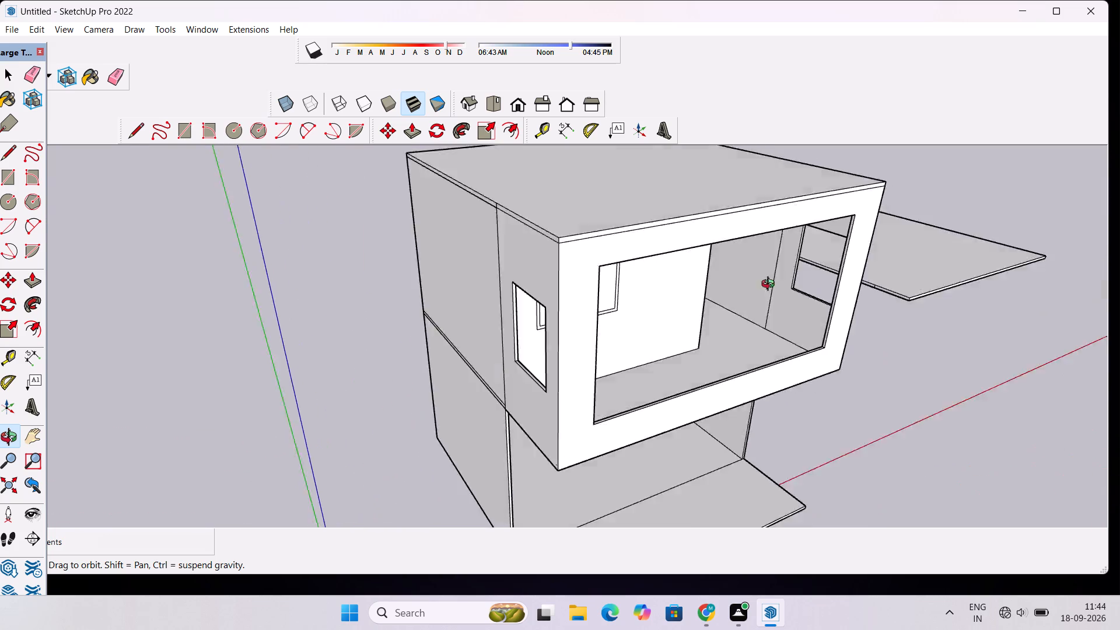
drag(771, 285, 922, 264)
scroll(680, 283, down, 4)
drag(709, 320, 643, 323)
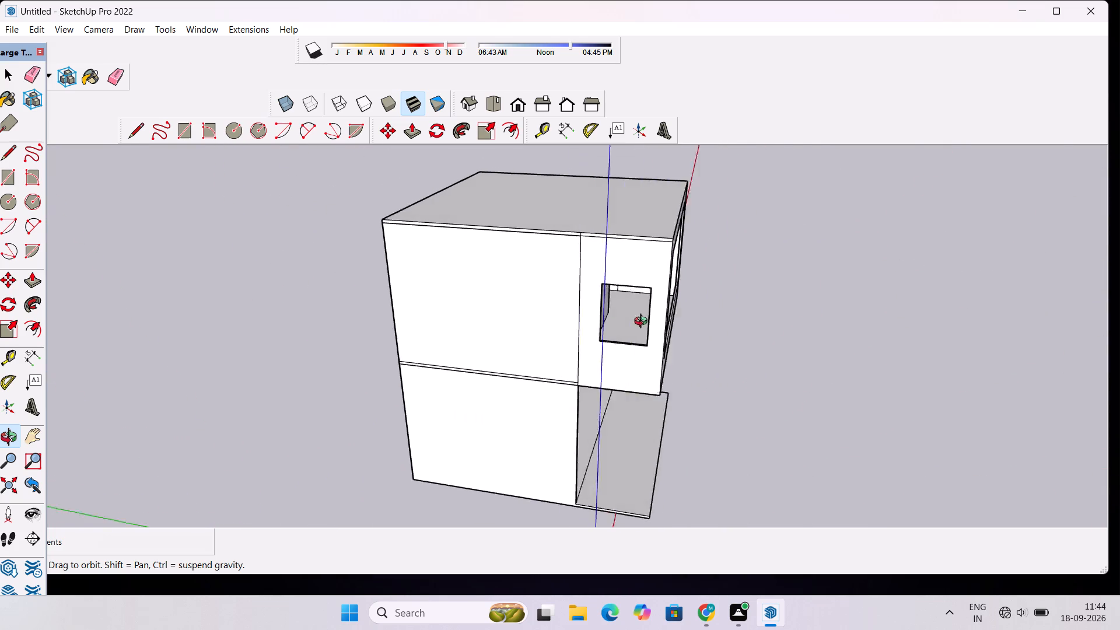
drag(643, 323, 509, 304)
shift+drag(487, 282, 550, 300)
scroll(561, 290, down, 1)
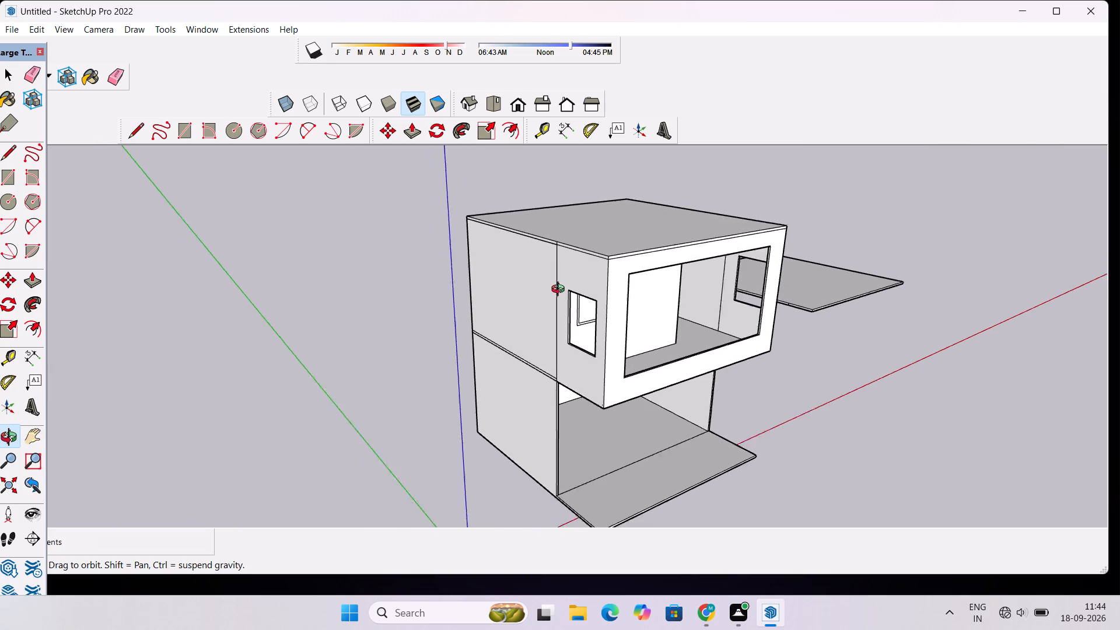
scroll(561, 290, down, 3)
drag(635, 313, 555, 286)
scroll(584, 262, up, 4)
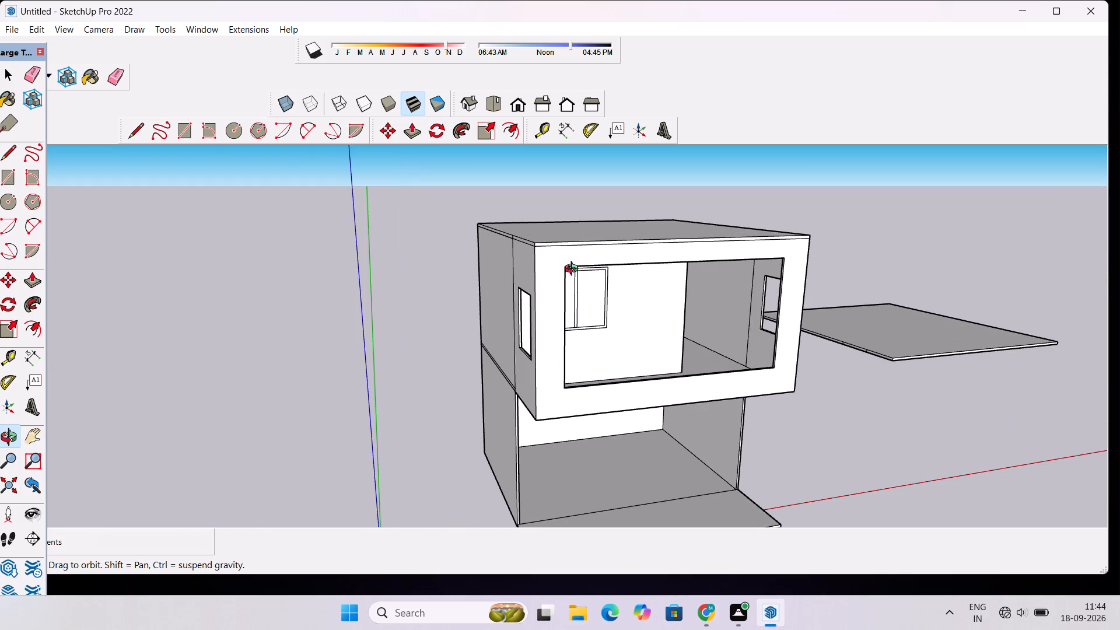
Examine the upper balcony's front opening, the room behind it and the whole house from the front, above and the side.
scroll(575, 269, up, 3)
shift+drag(664, 265, 614, 270)
drag(657, 278, 562, 259)
drag(612, 338, 615, 358)
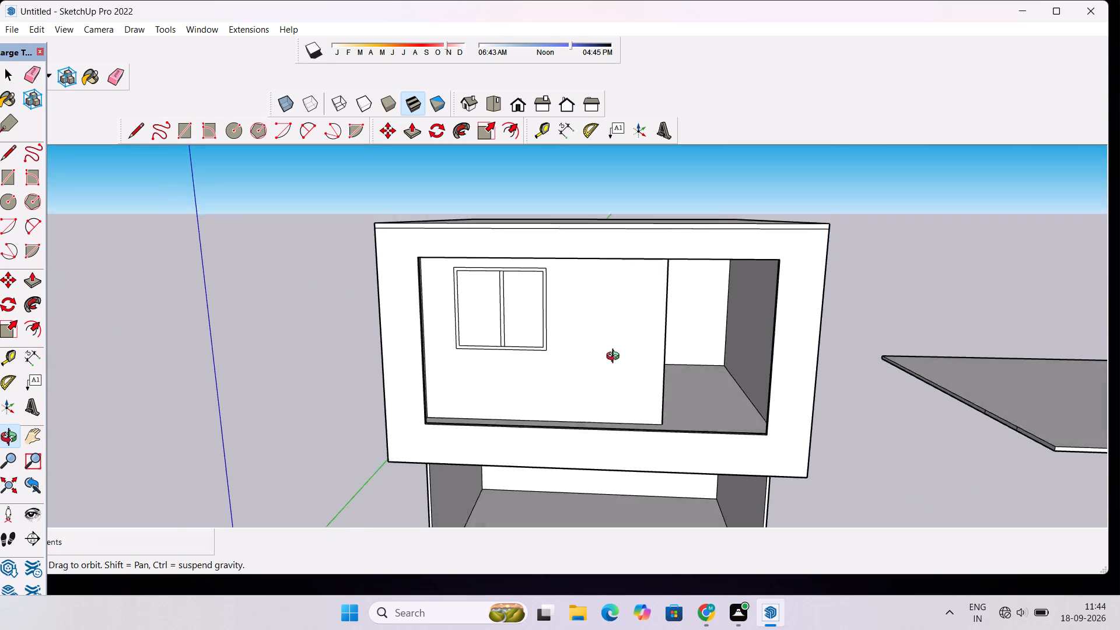
drag(615, 358, 621, 349)
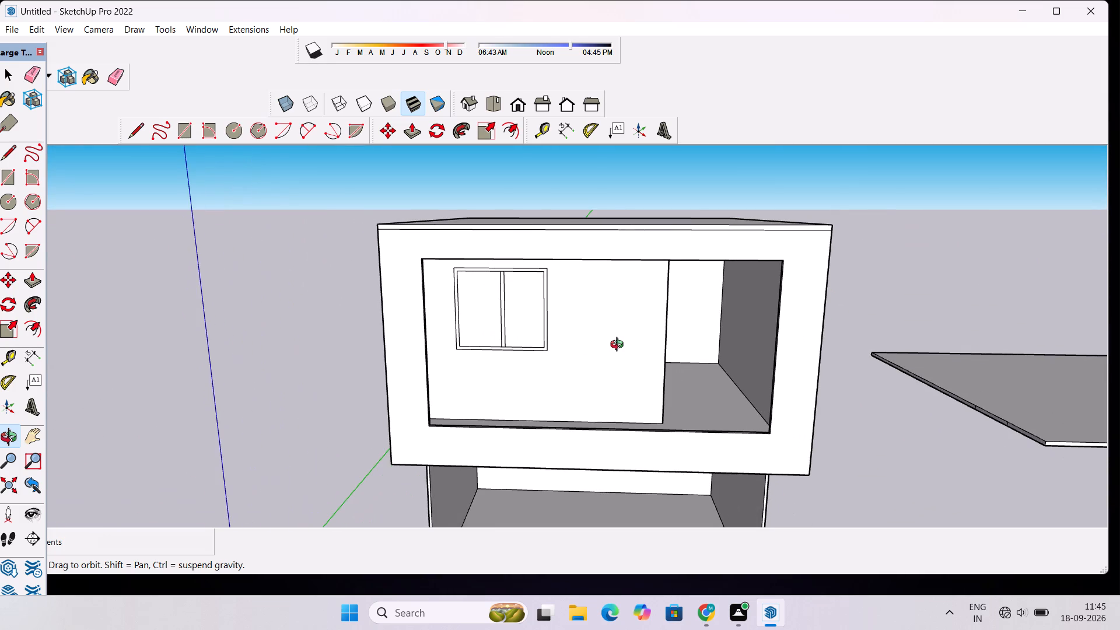
scroll(619, 346, up, 8)
drag(759, 326, 674, 332)
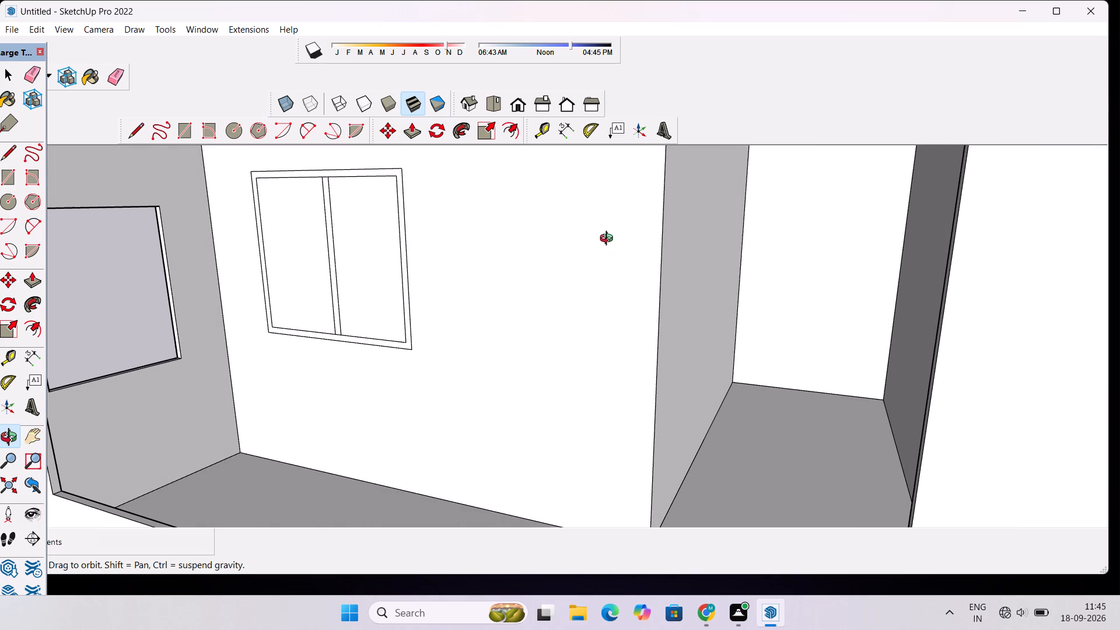
scroll(597, 257, down, 9)
drag(568, 278, 633, 278)
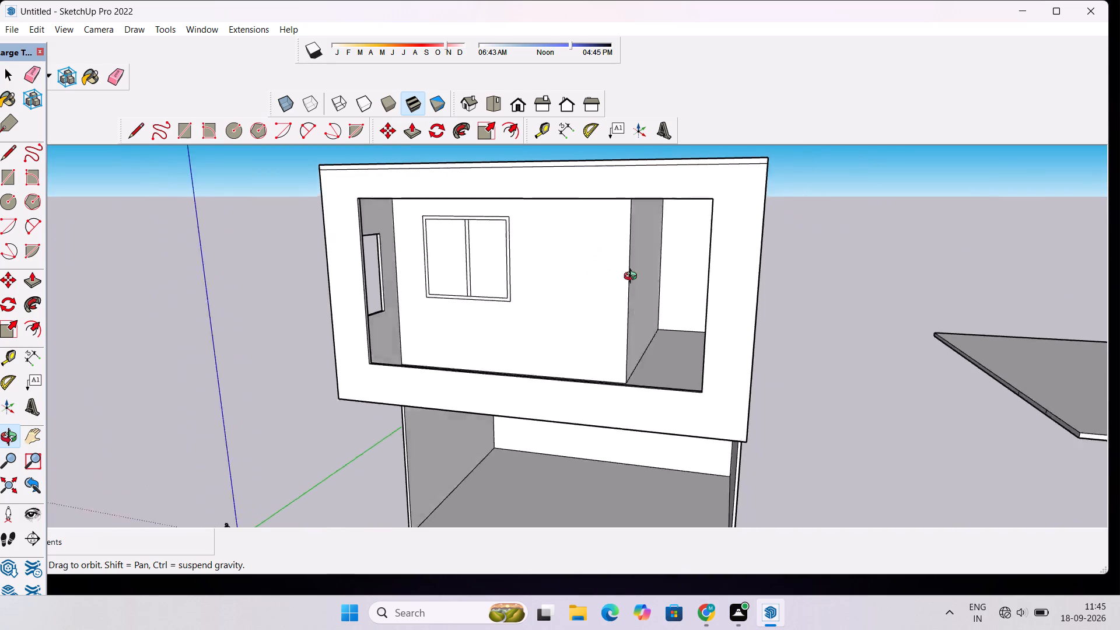
drag(633, 278, 642, 281)
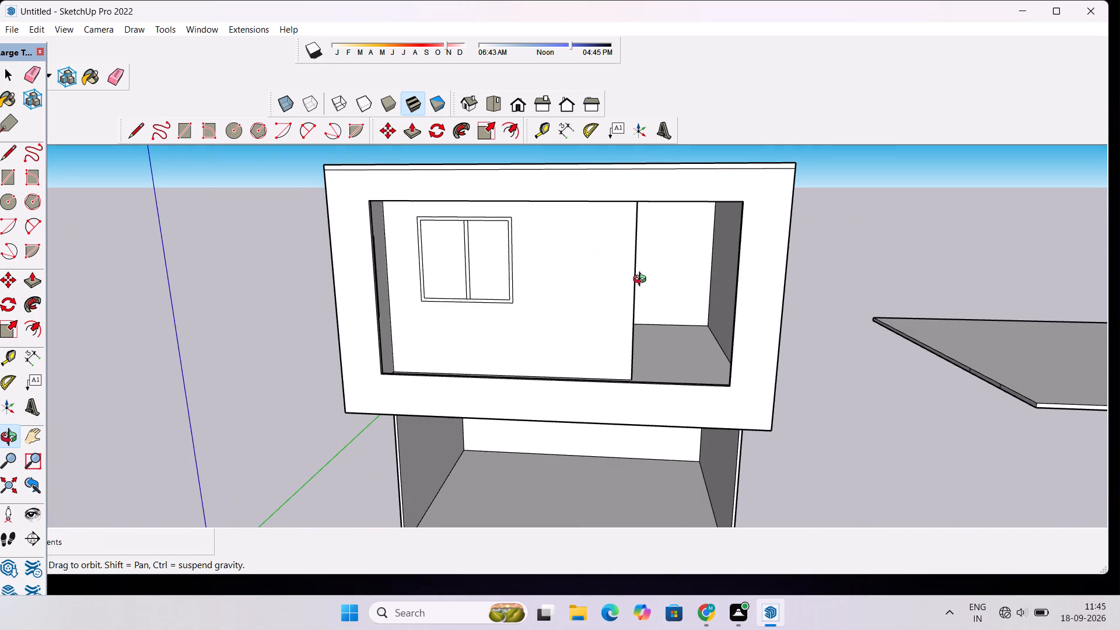
scroll(642, 281, down, 6)
drag(658, 272, 674, 328)
scroll(674, 327, down, 3)
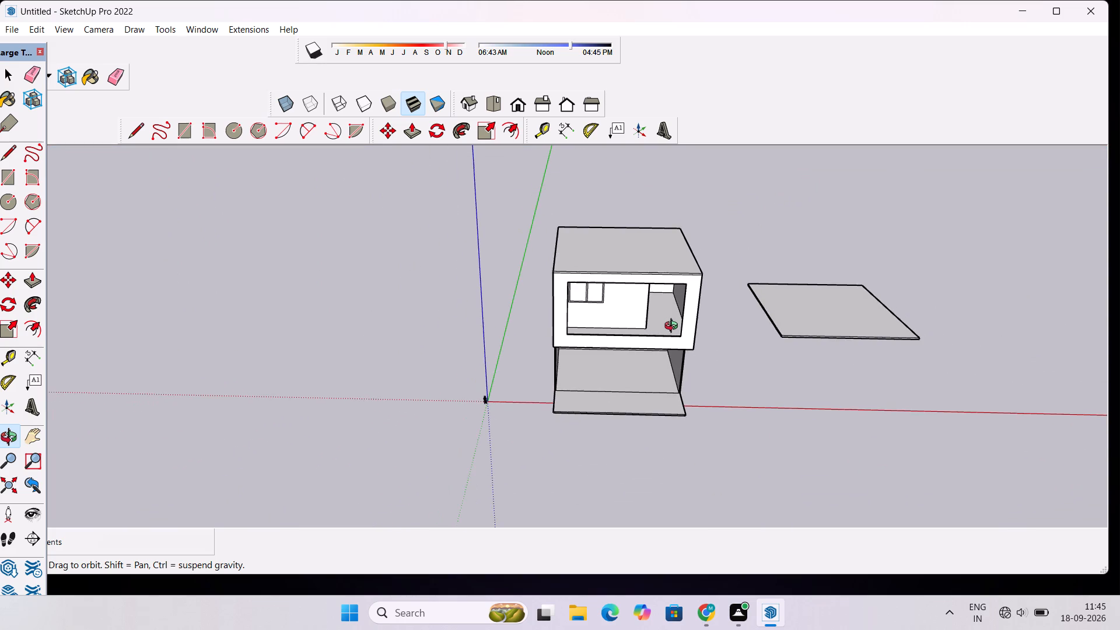
drag(664, 267, 663, 288)
scroll(663, 288, down, 4)
drag(682, 285, 672, 338)
scroll(642, 286, up, 1)
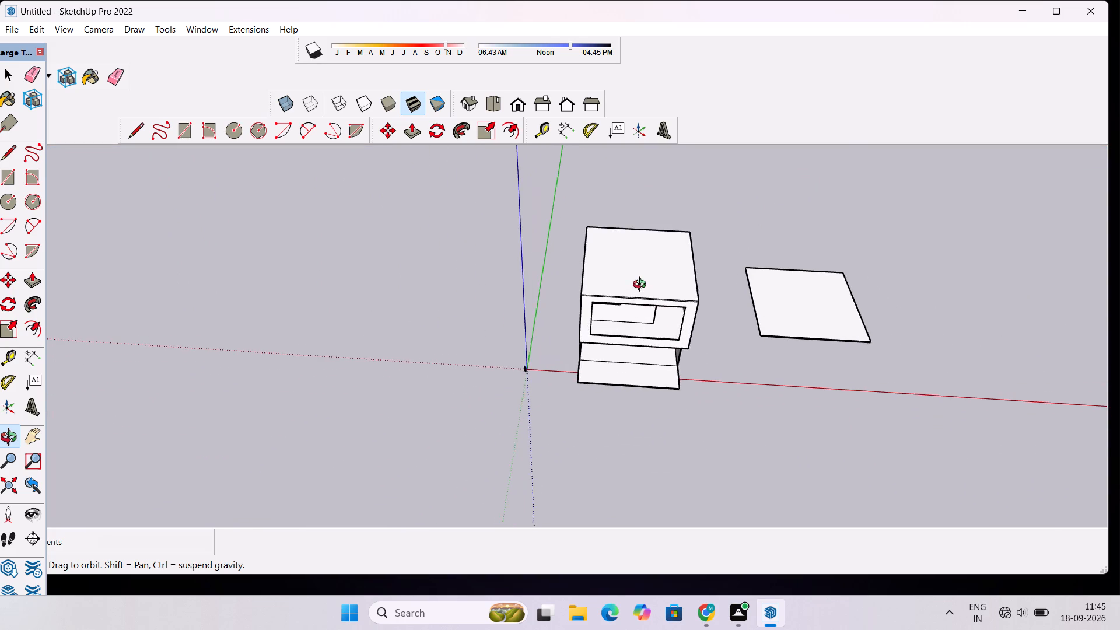
scroll(642, 286, up, 2)
shift+drag(642, 292, 642, 297)
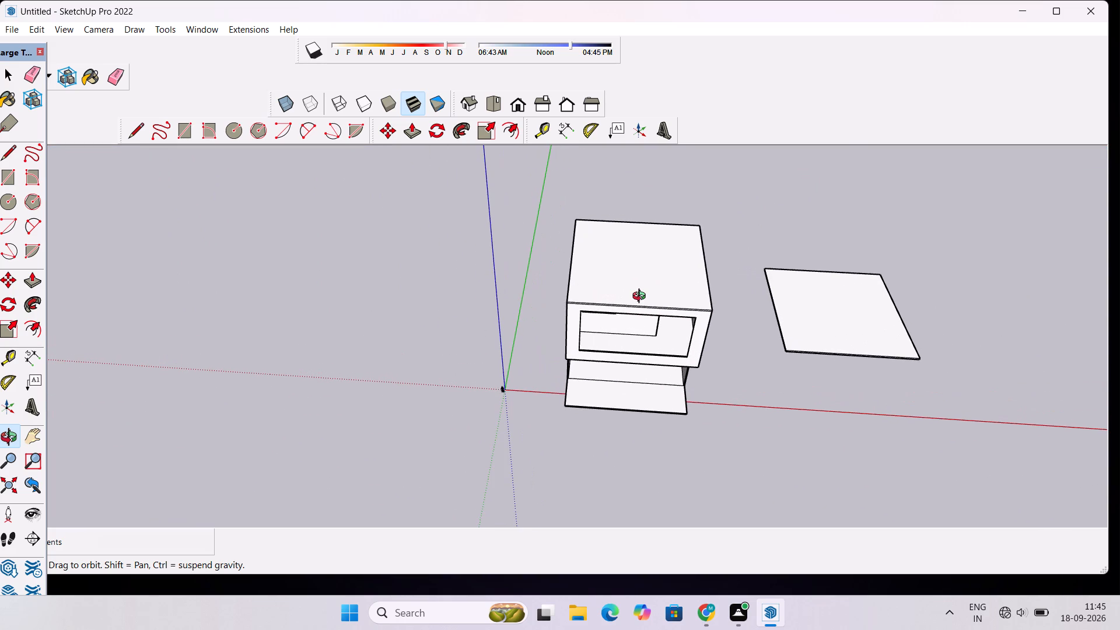
scroll(642, 295, down, 7)
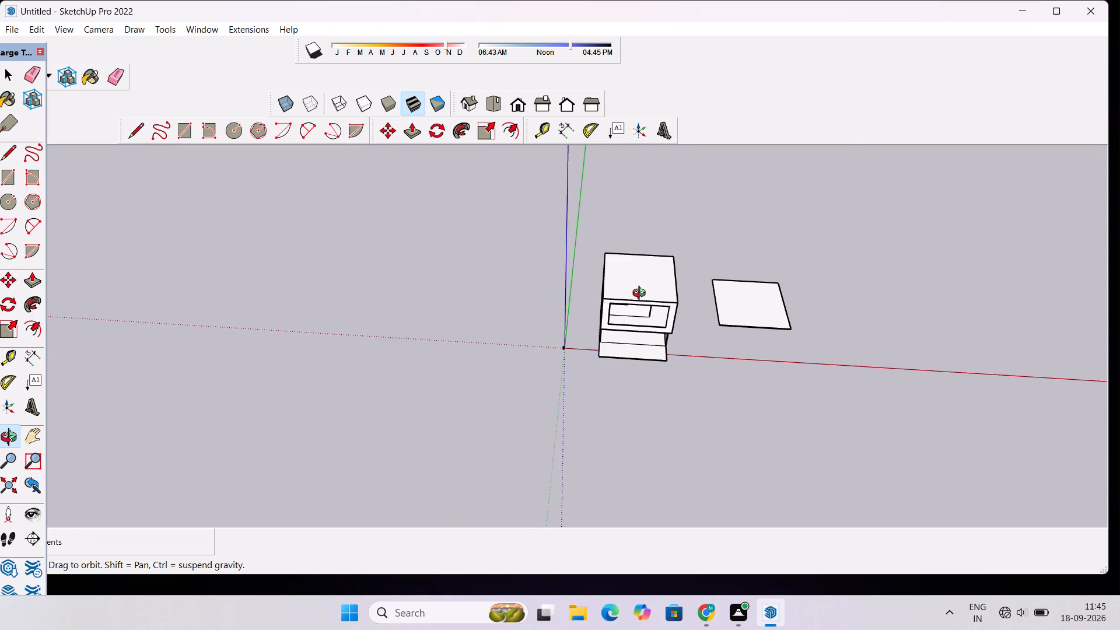
drag(639, 351, 677, 228)
drag(687, 312, 576, 336)
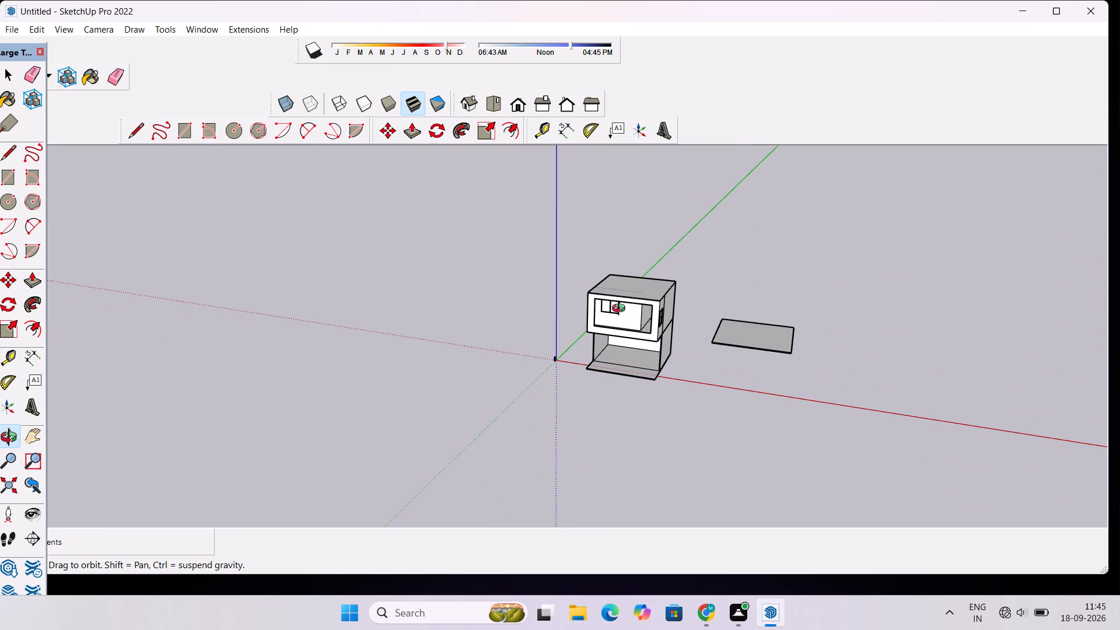
scroll(621, 310, down, 5)
scroll(619, 330, up, 16)
drag(624, 318, 666, 294)
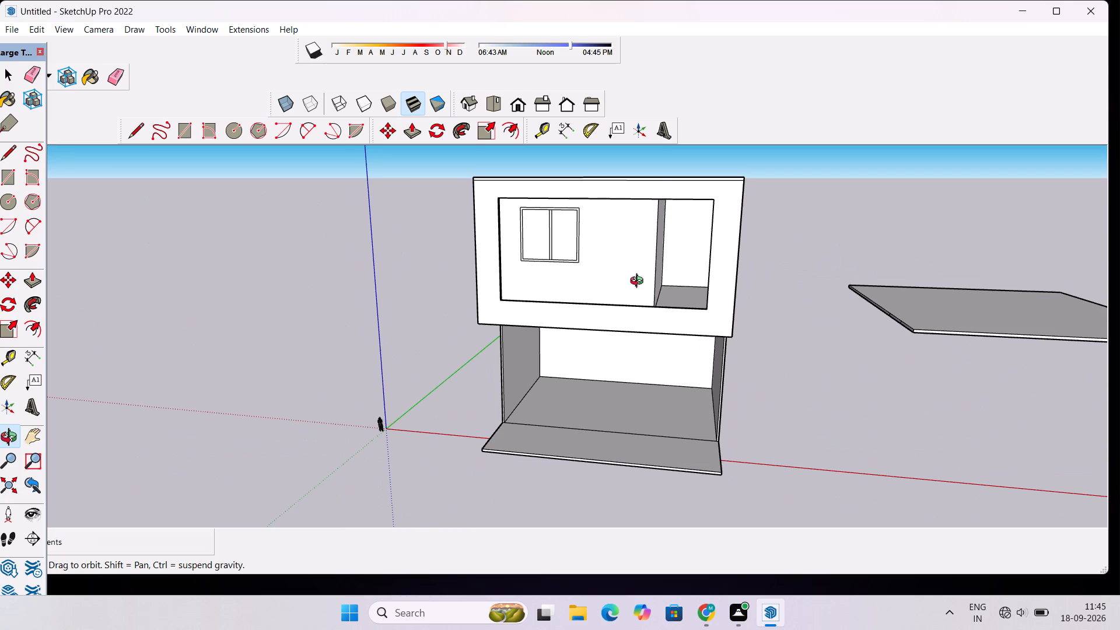
scroll(570, 271, down, 4)
drag(494, 281, 877, 239)
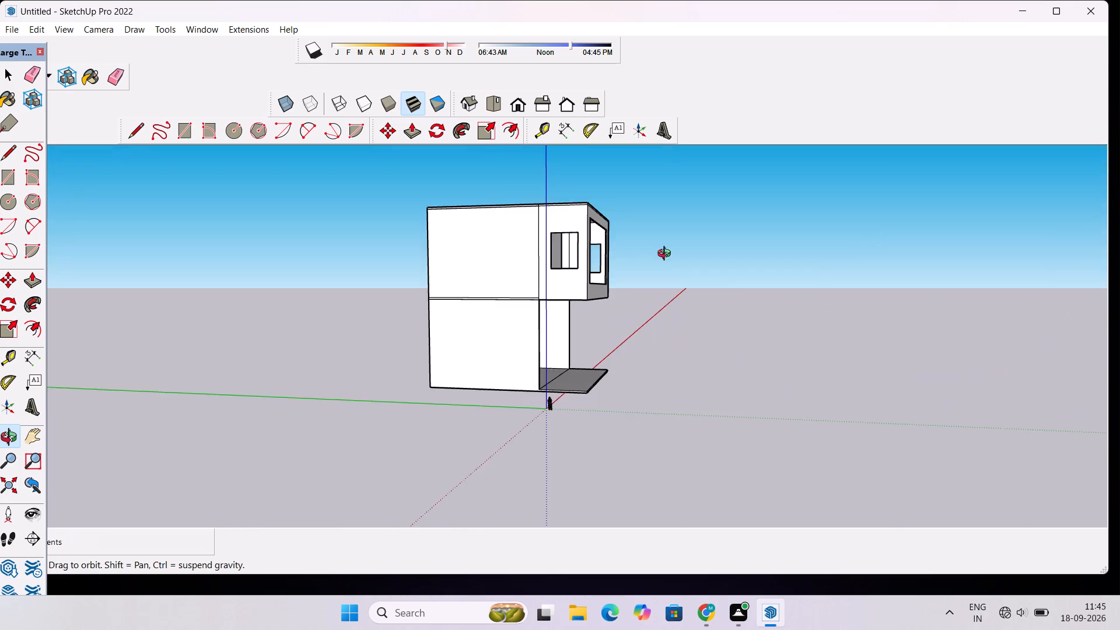
scroll(475, 257, up, 5)
drag(866, 226, 571, 257)
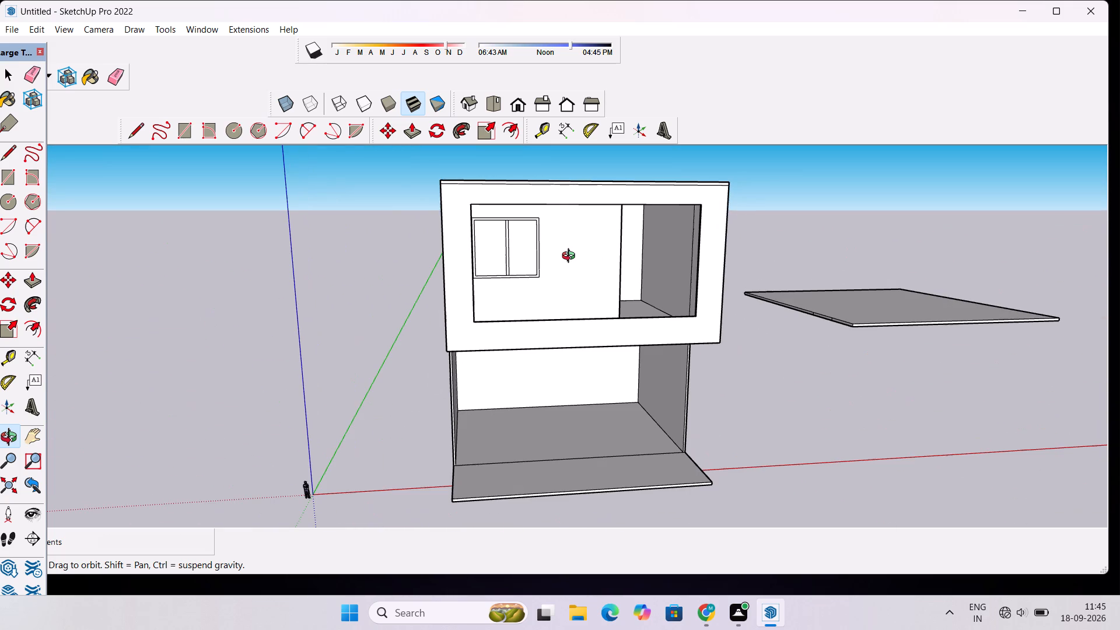
drag(538, 304, 538, 295)
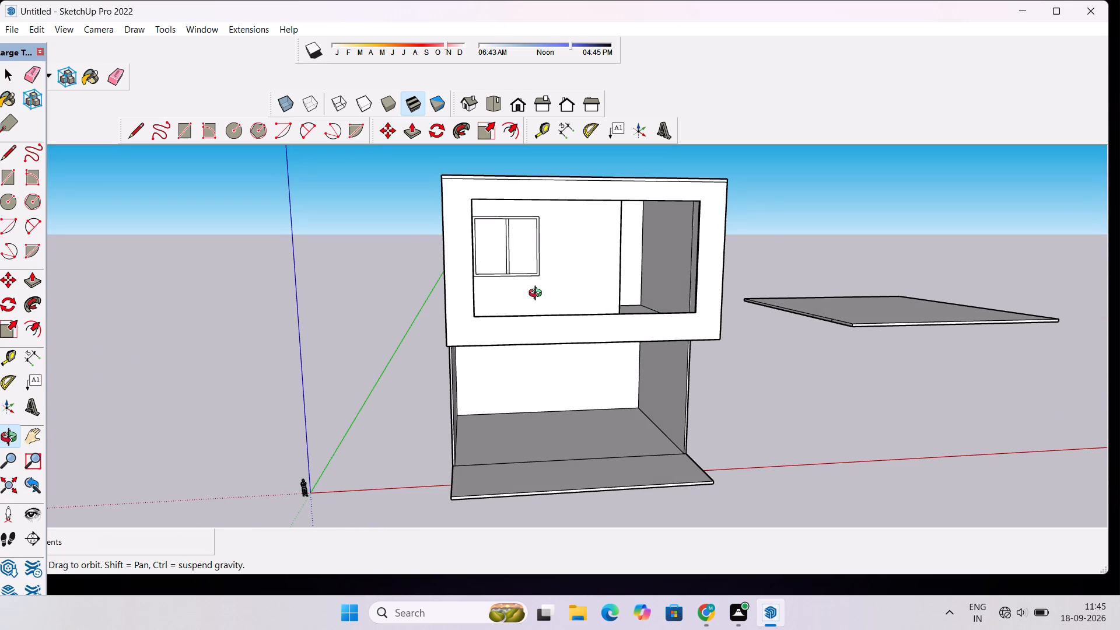
drag(538, 294, 638, 327)
shift+scroll(600, 228, up, 3)
drag(616, 251, 609, 252)
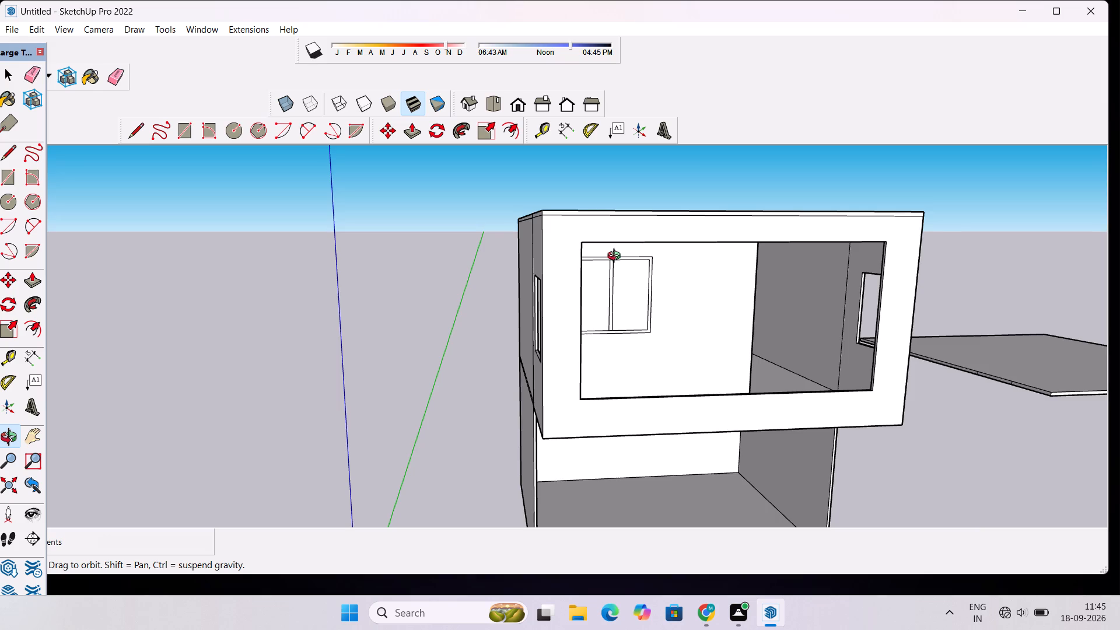
drag(649, 285, 590, 286)
shift+drag(588, 286, 559, 287)
shift+scroll(556, 286, down, 1)
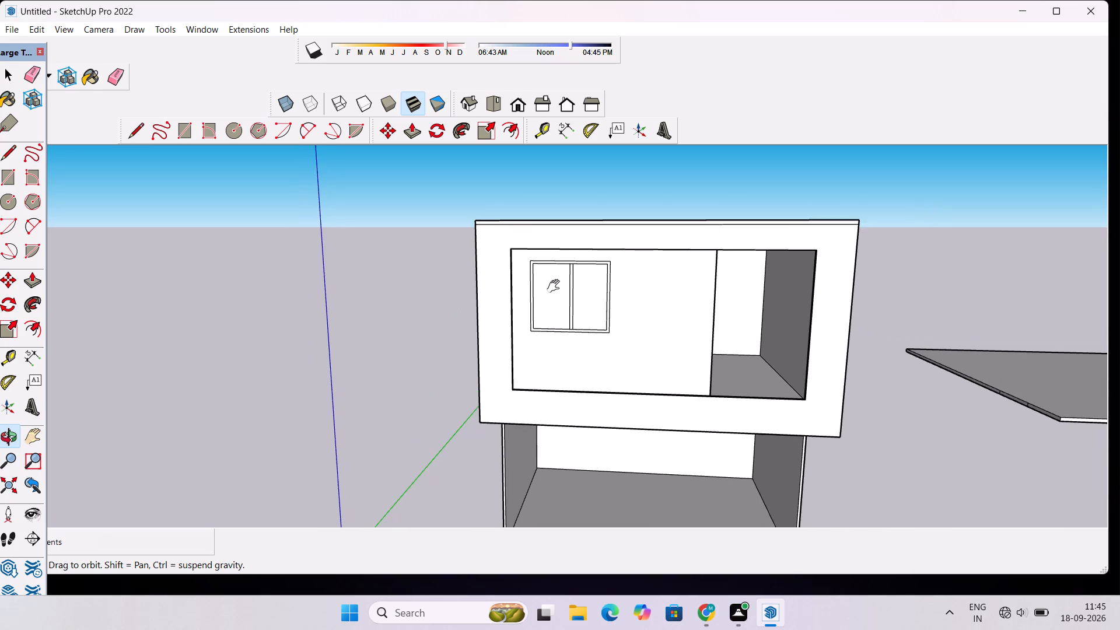
shift+drag(556, 286, 563, 295)
drag(572, 297, 587, 304)
Draw a tall rectangle about 3' 2" by 37' 10" from the balcony opening's bottom edge, near its window end, to slightly above its top edge.
key(r)
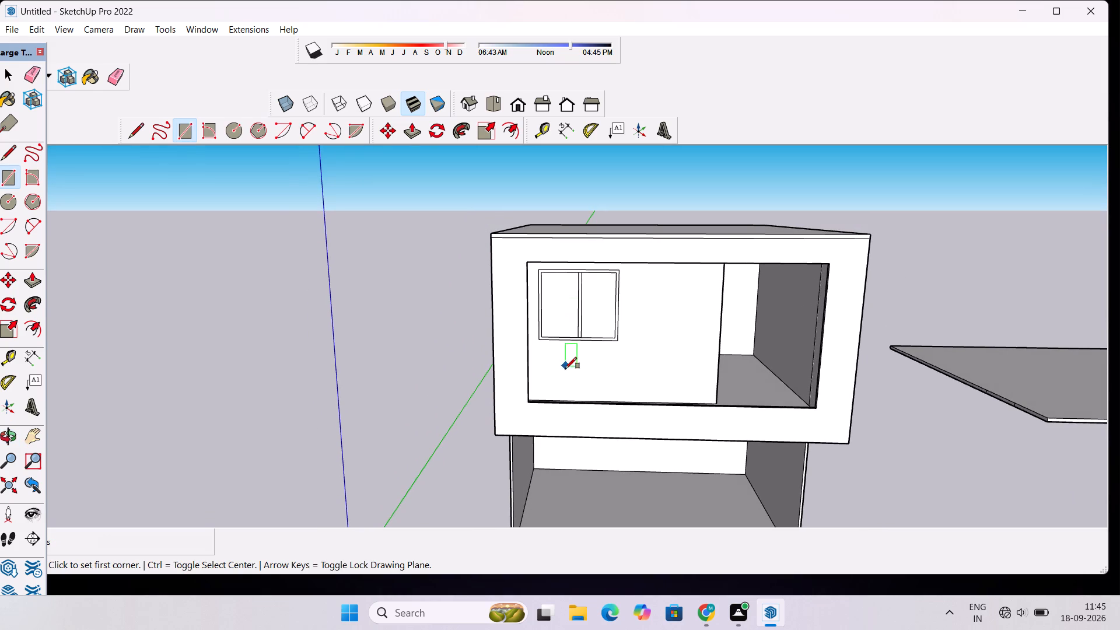
scroll(544, 408, up, 12)
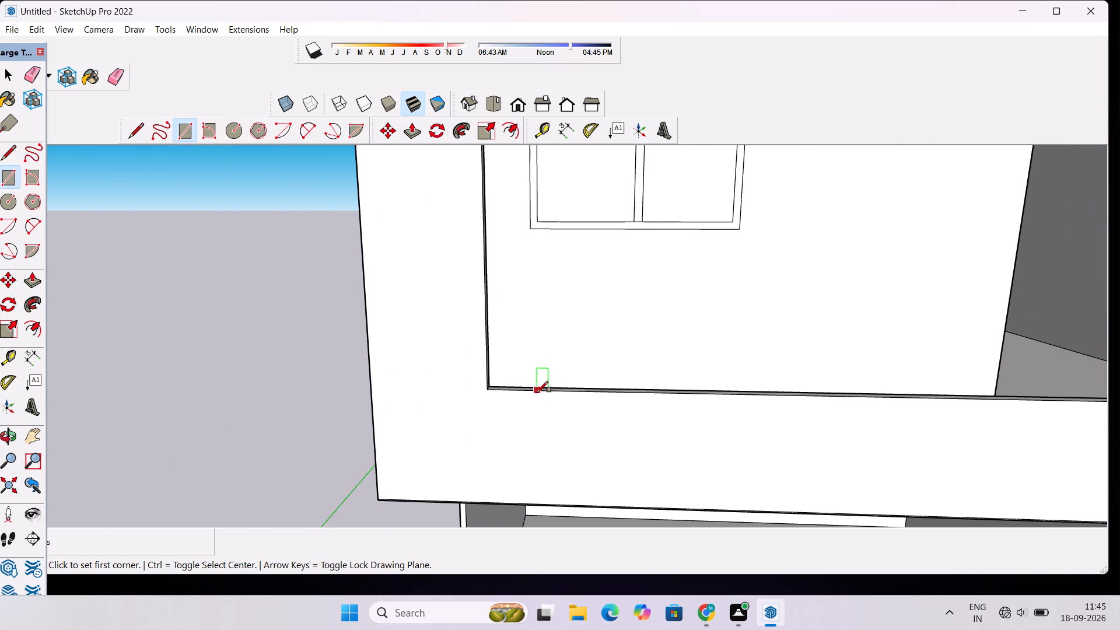
click(537, 393)
scroll(541, 360, down, 9)
scroll(541, 360, up, 1)
scroll(541, 360, down, 3)
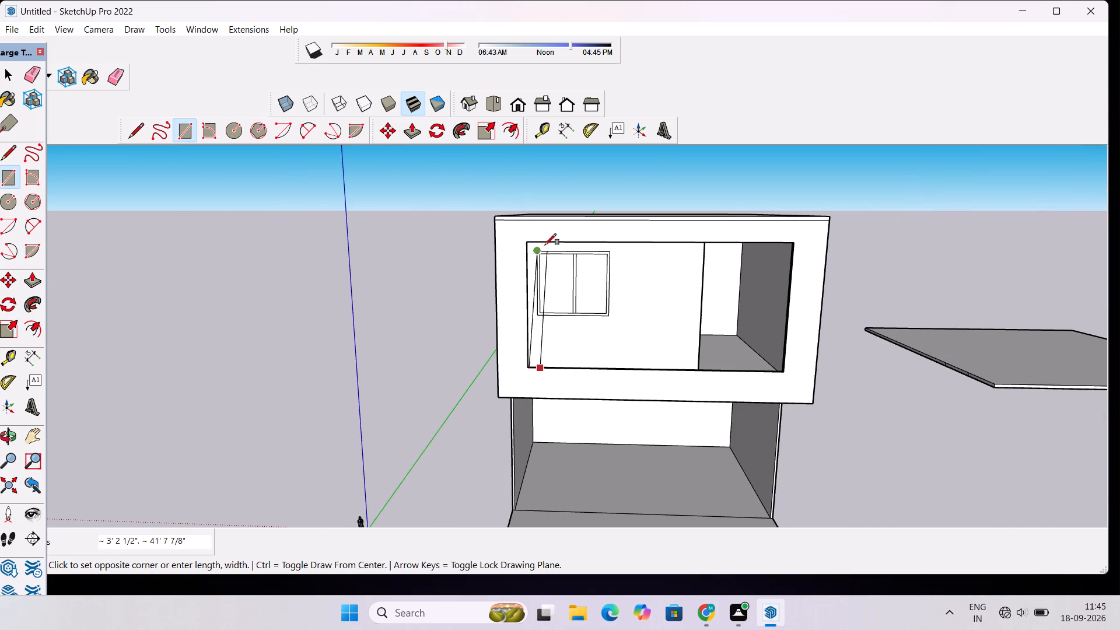
scroll(546, 237, up, 5)
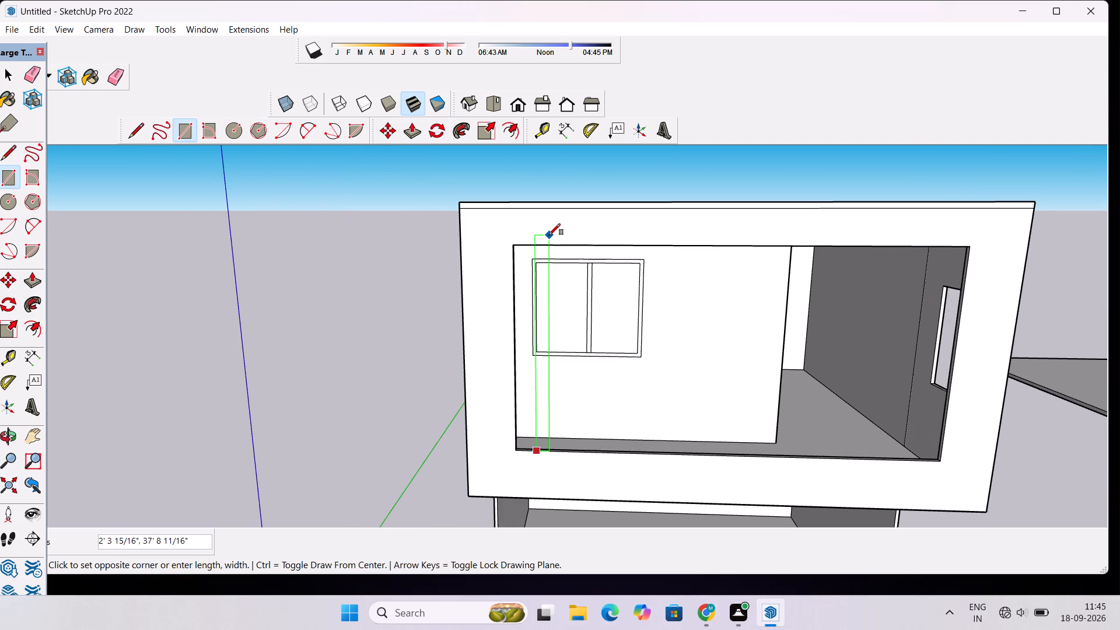
click(554, 235)
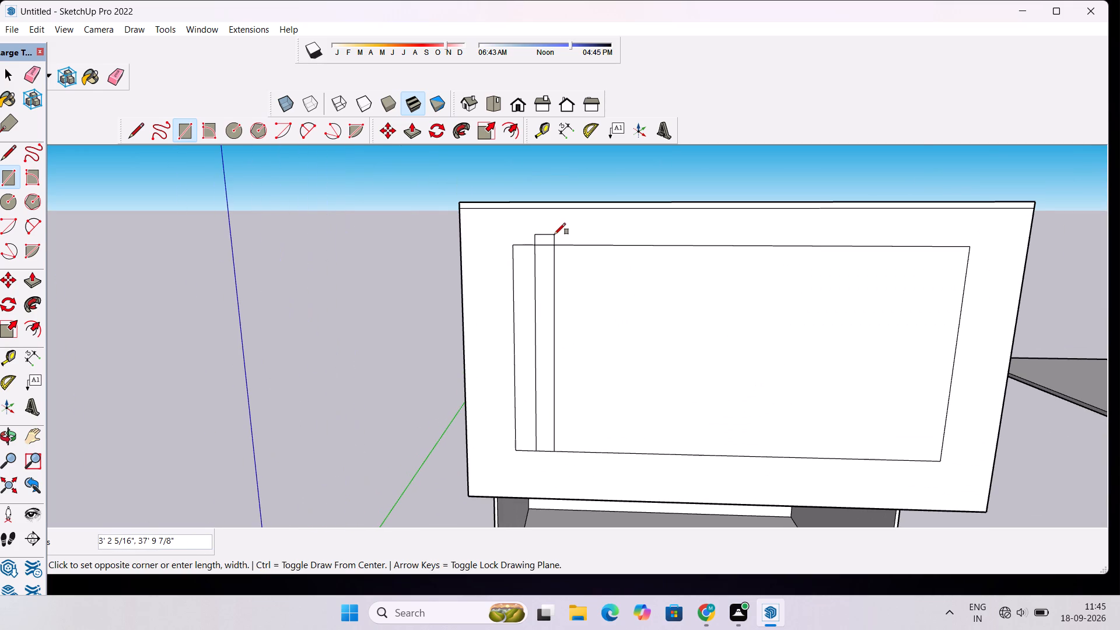
Copy the tall strip within the balcony opening about 6' 8" along the opening's bottom edge, away from the window end.
key(space)
double_click(544, 301)
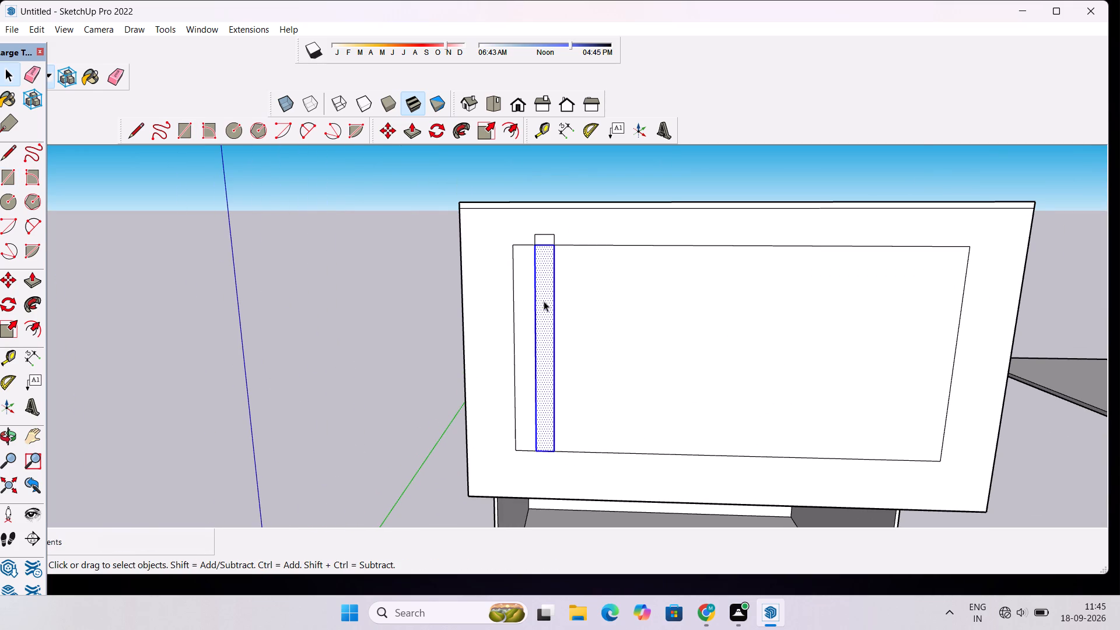
key(m)
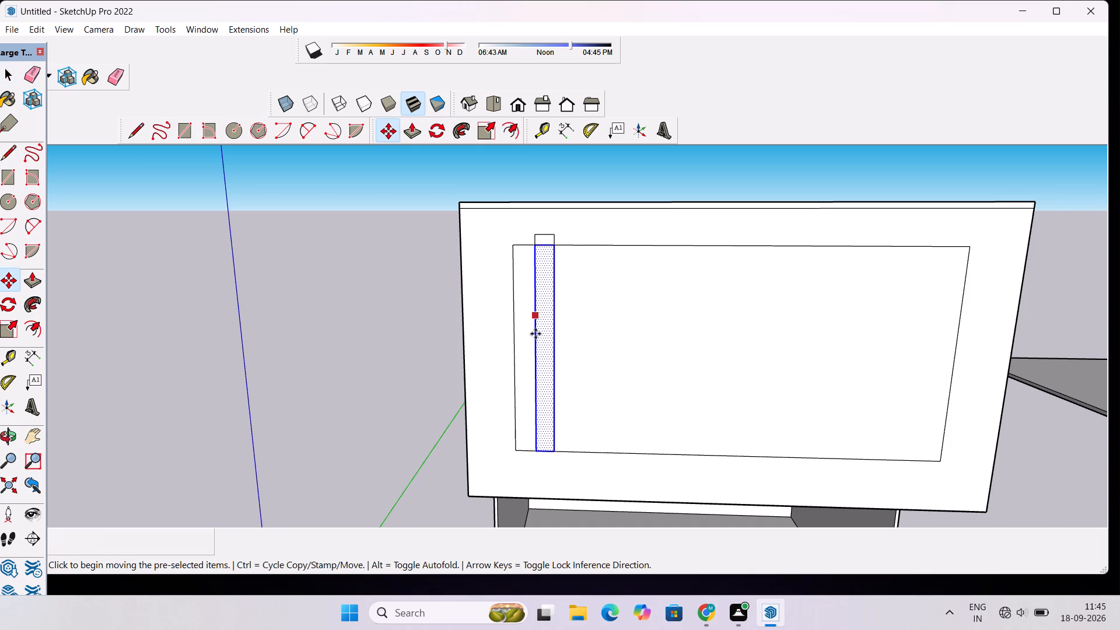
ctrl+click(540, 452)
click(574, 446)
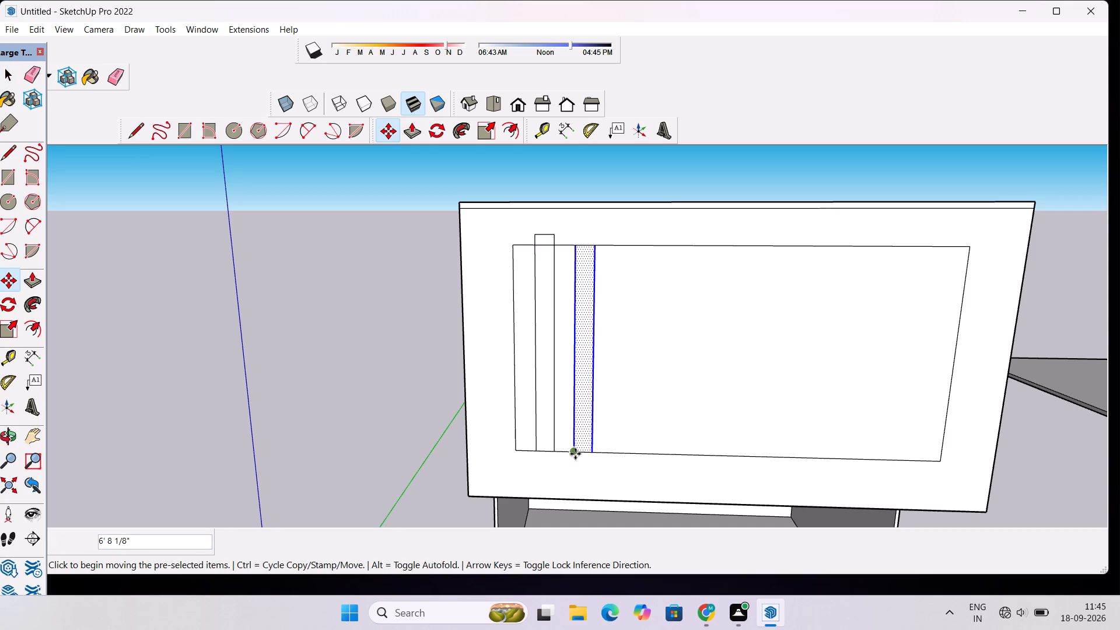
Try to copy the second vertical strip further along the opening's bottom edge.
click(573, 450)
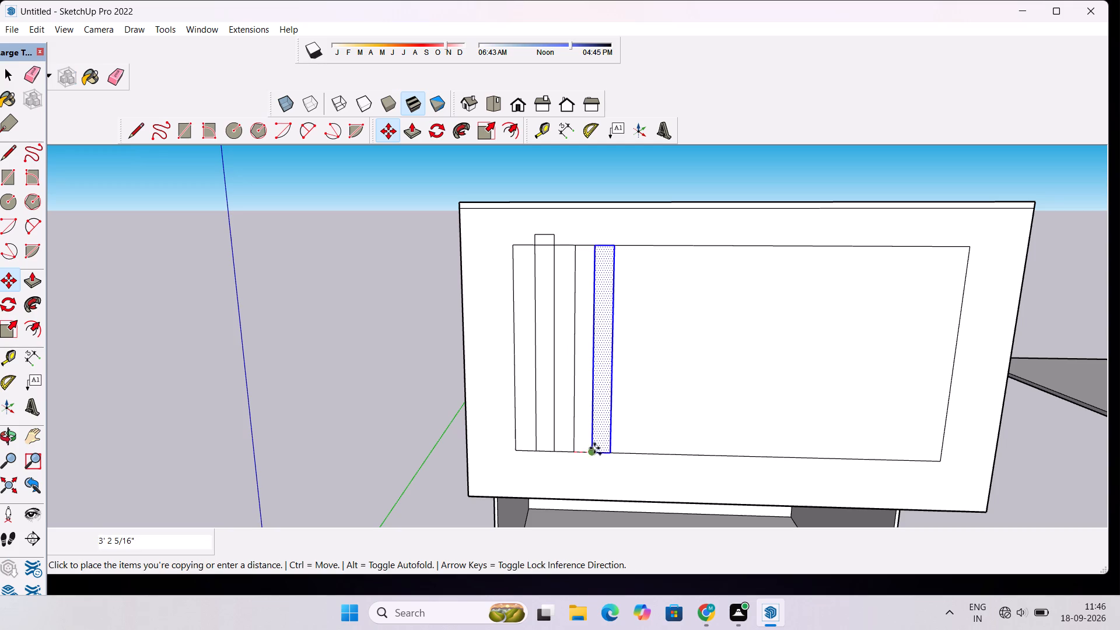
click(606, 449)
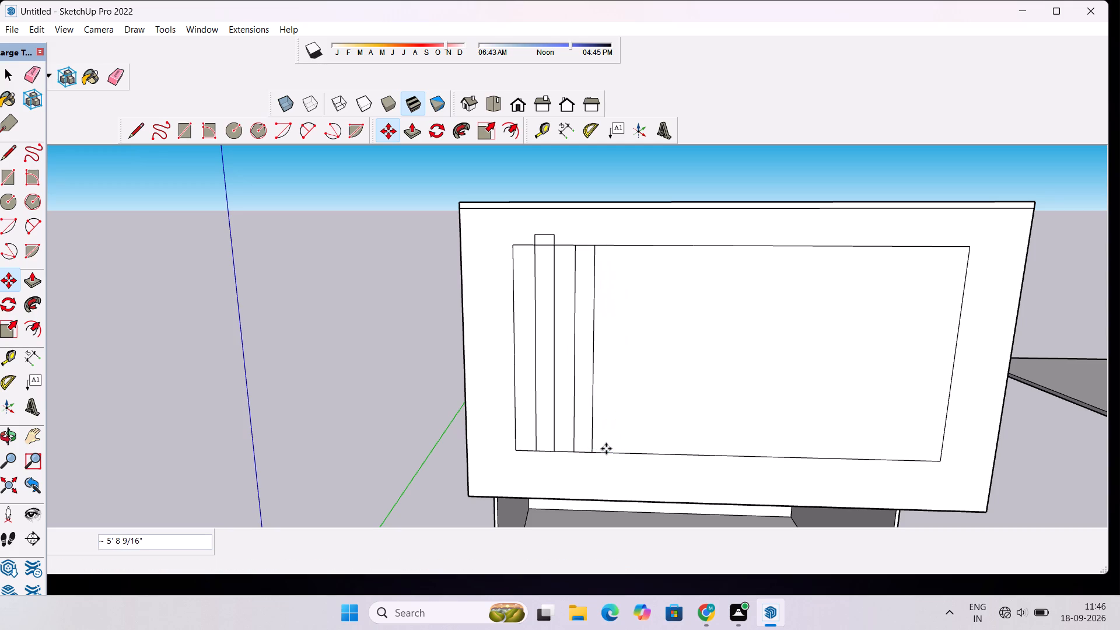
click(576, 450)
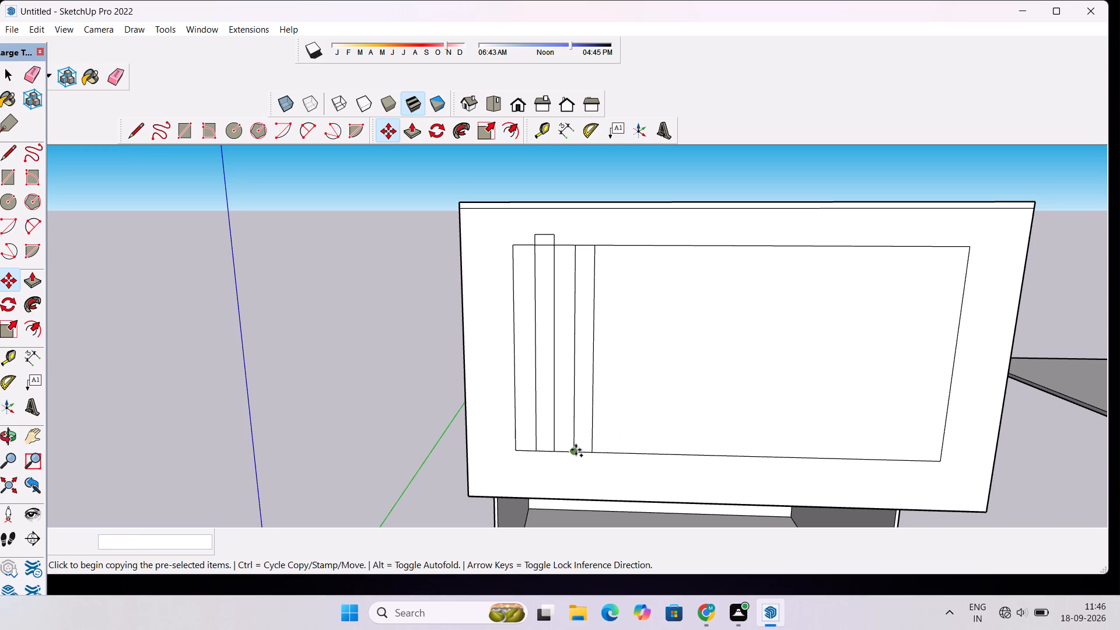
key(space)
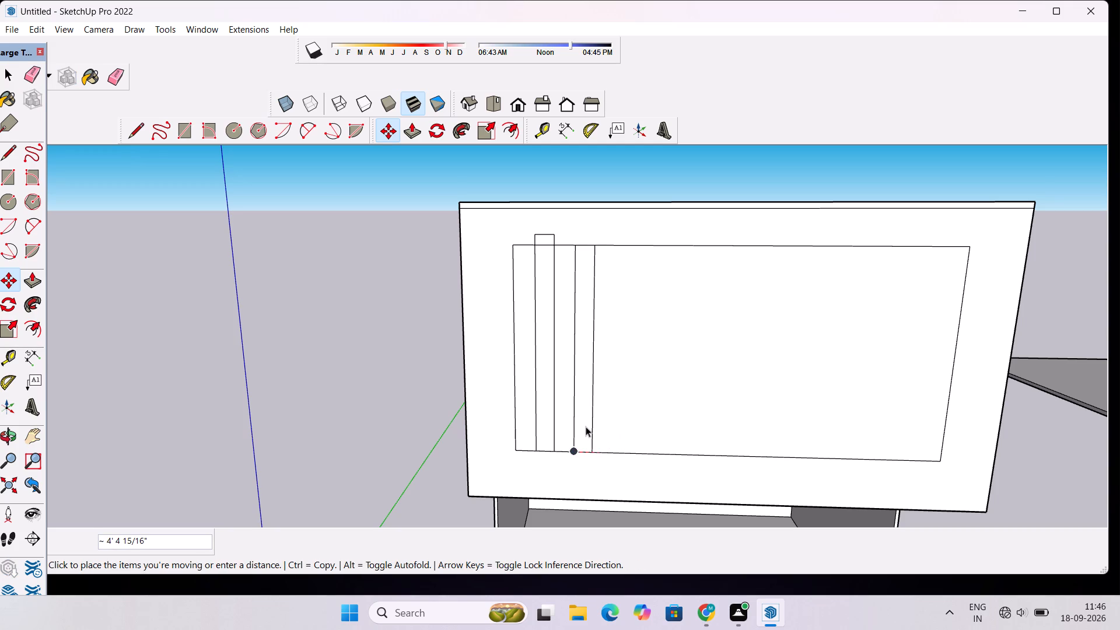
Copy the second vertical strip about 5' 8" along the opening's bottom edge to make a third strip.
double_click(584, 426)
key(m)
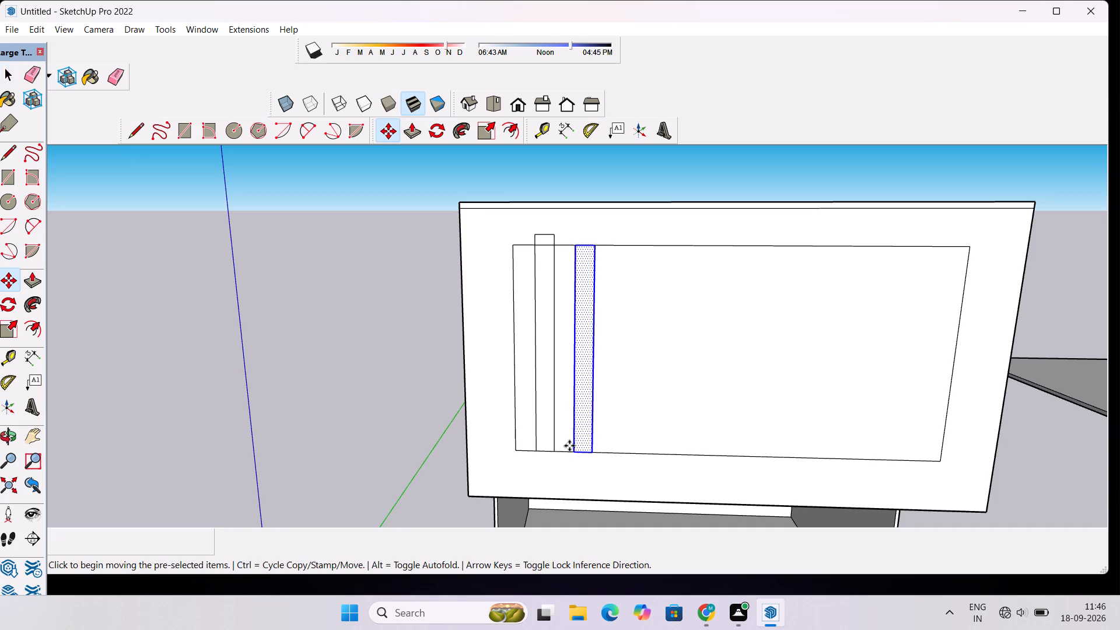
click(573, 453)
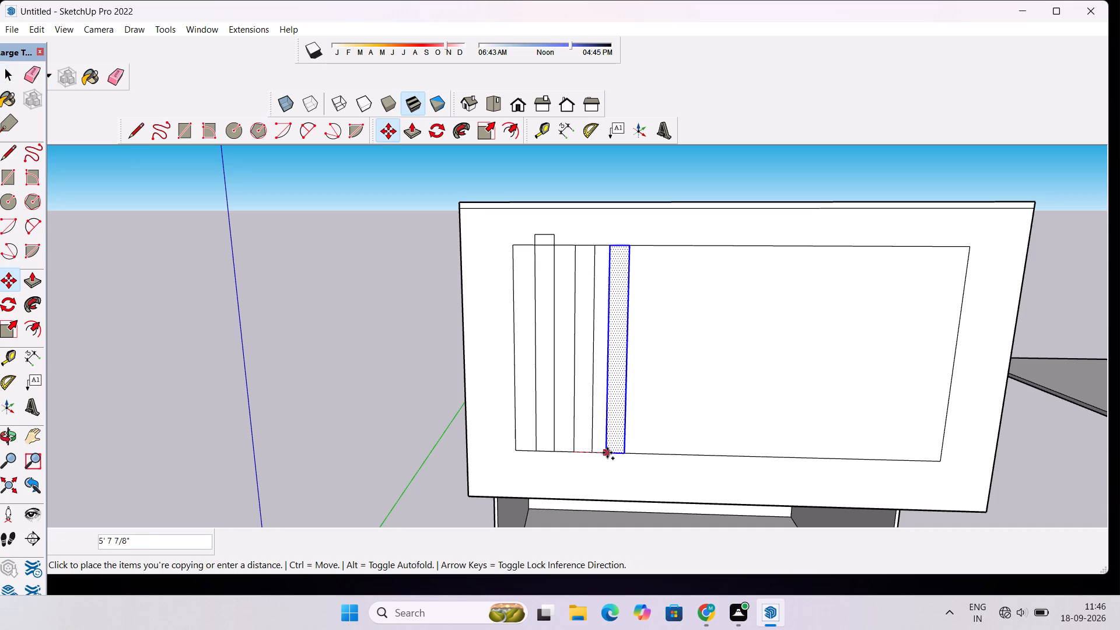
click(607, 453)
Copy the small rectangle above the first strip about 6' 8" along the opening's top edge onto the second strip, and again onto the third.
scroll(597, 203, up, 3)
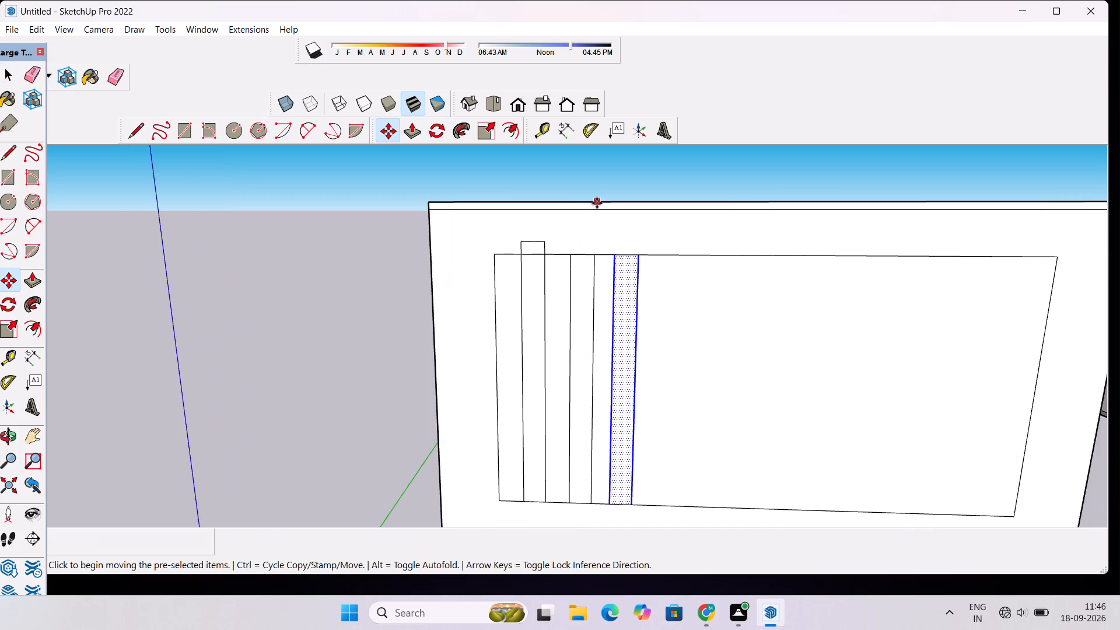
scroll(576, 257, up, 1)
key(space)
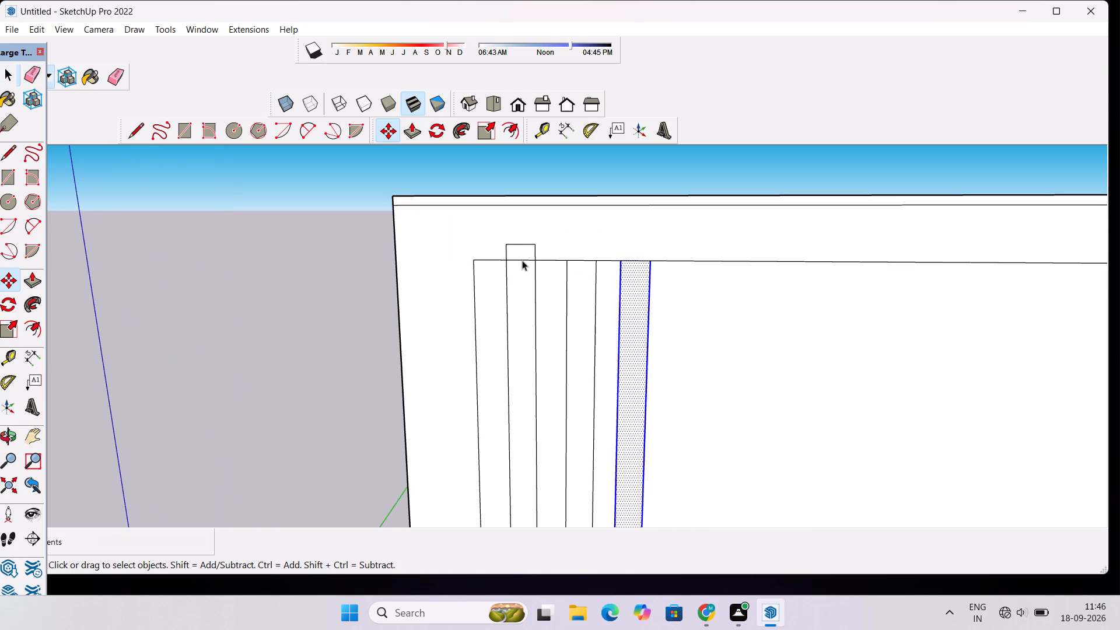
double_click(522, 255)
key(m)
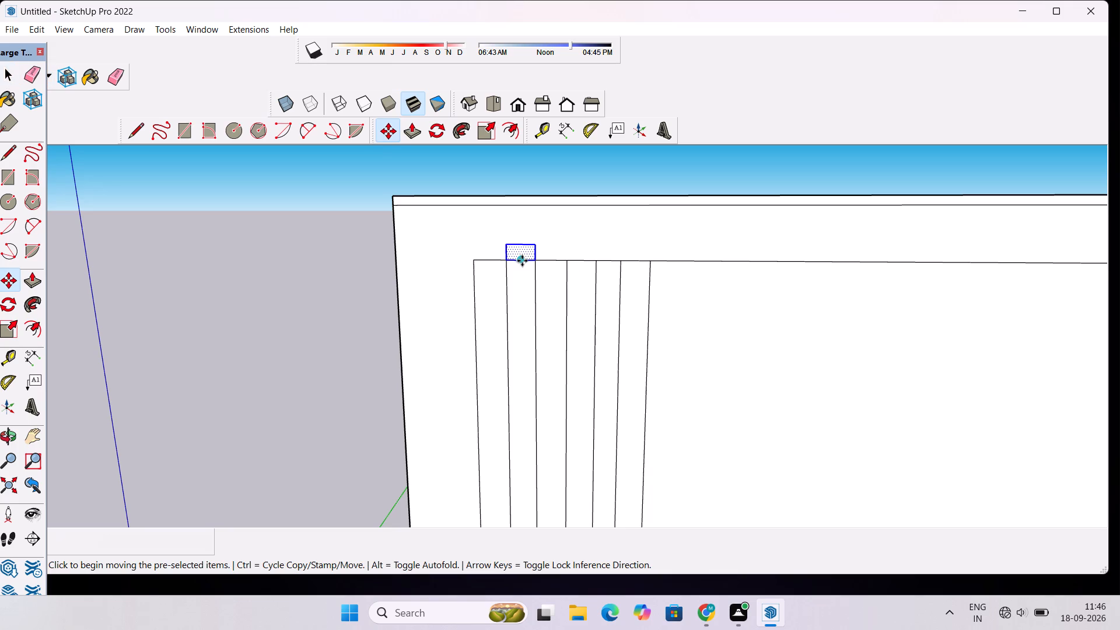
click(512, 261)
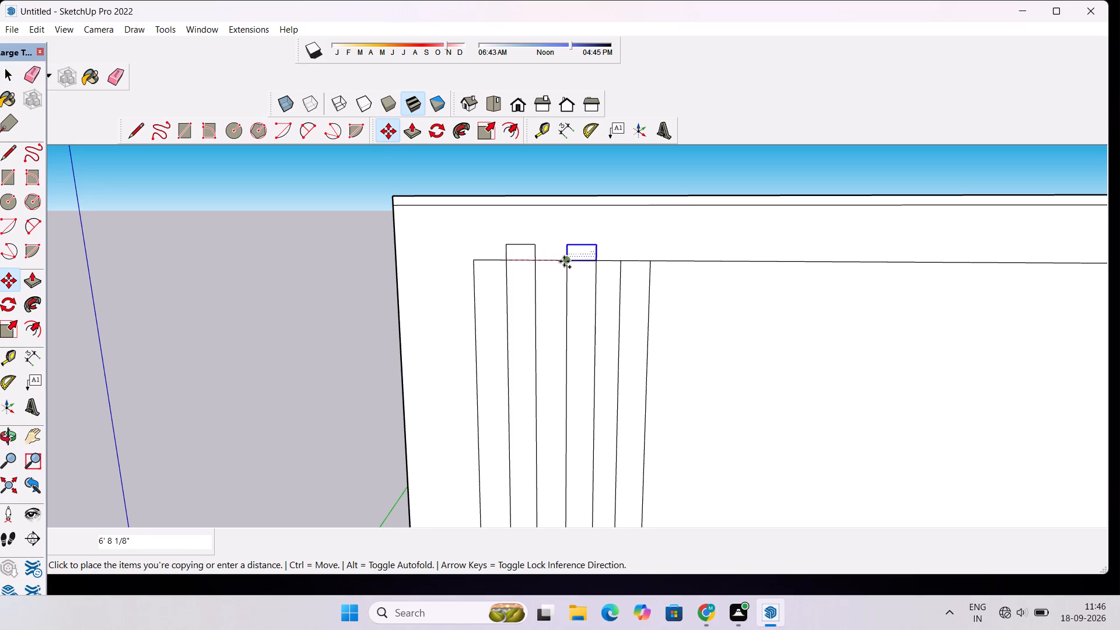
click(569, 261)
click(568, 261)
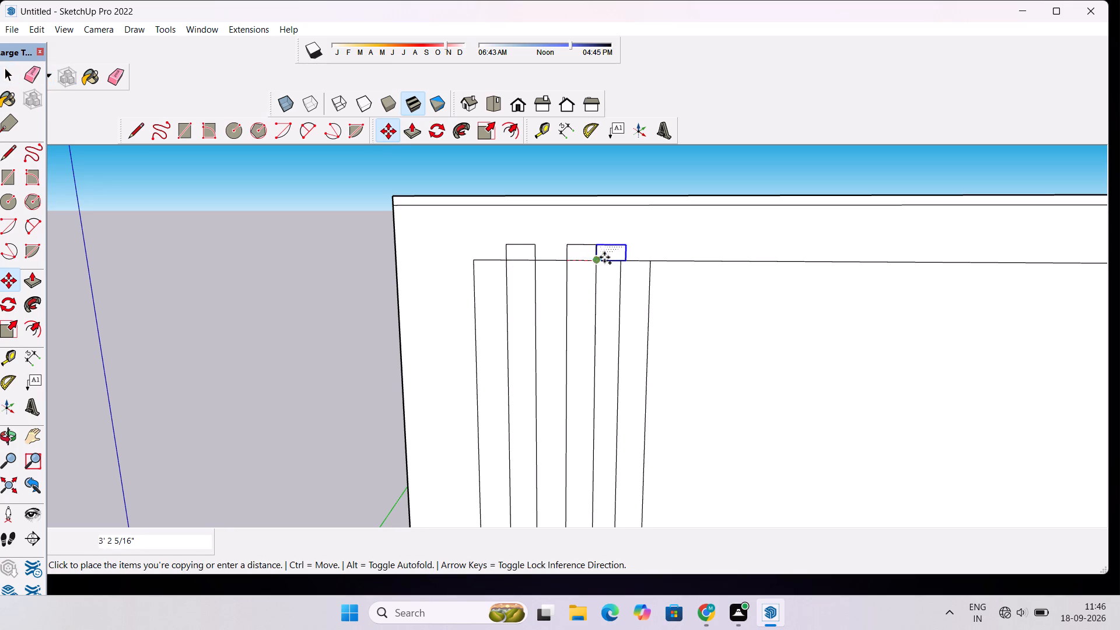
click(620, 259)
scroll(544, 229, down, 7)
Delete the opening's faces beside and between the three vertical strips, leaving only the strips.
key(space)
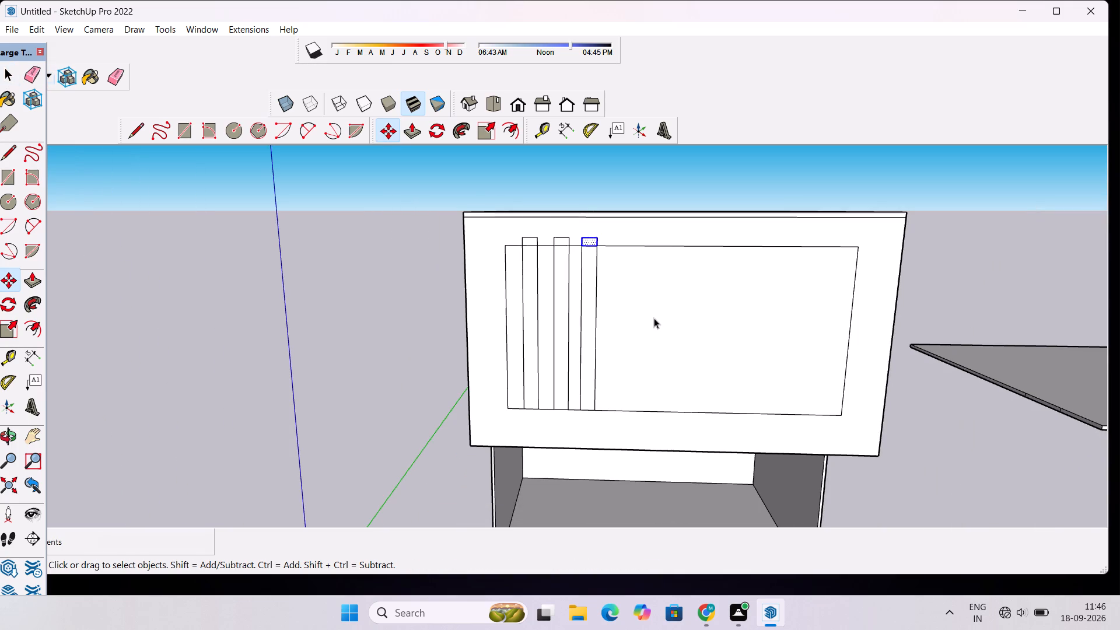
click(654, 318)
key(Delete)
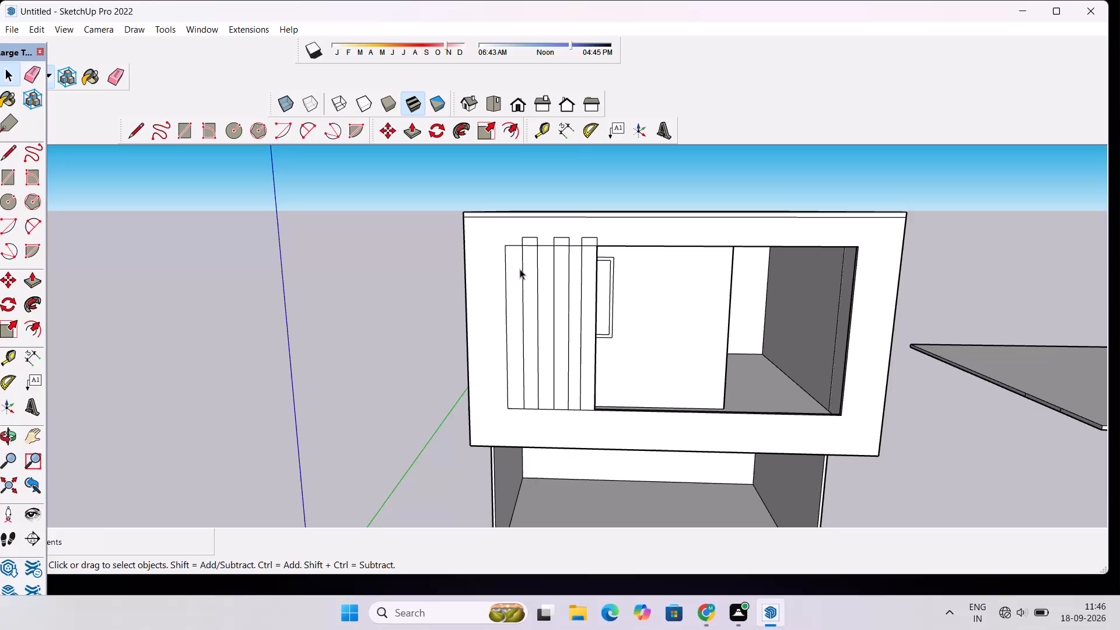
click(516, 262)
key(Delete)
scroll(537, 292, up, 2)
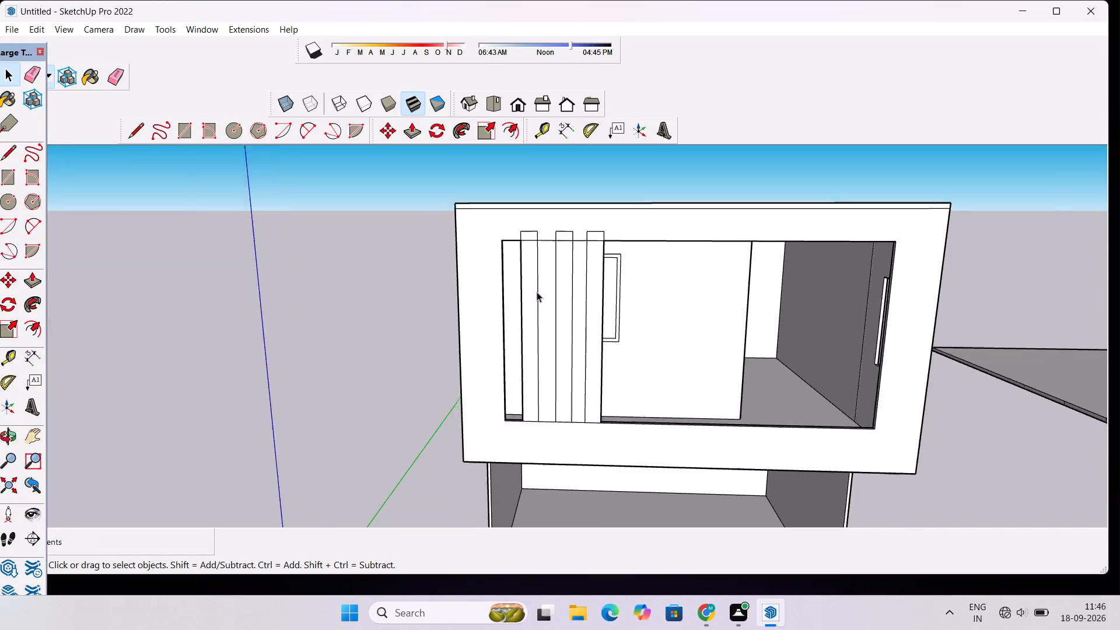
scroll(537, 292, up, 1)
click(543, 287)
key(Delete)
click(589, 292)
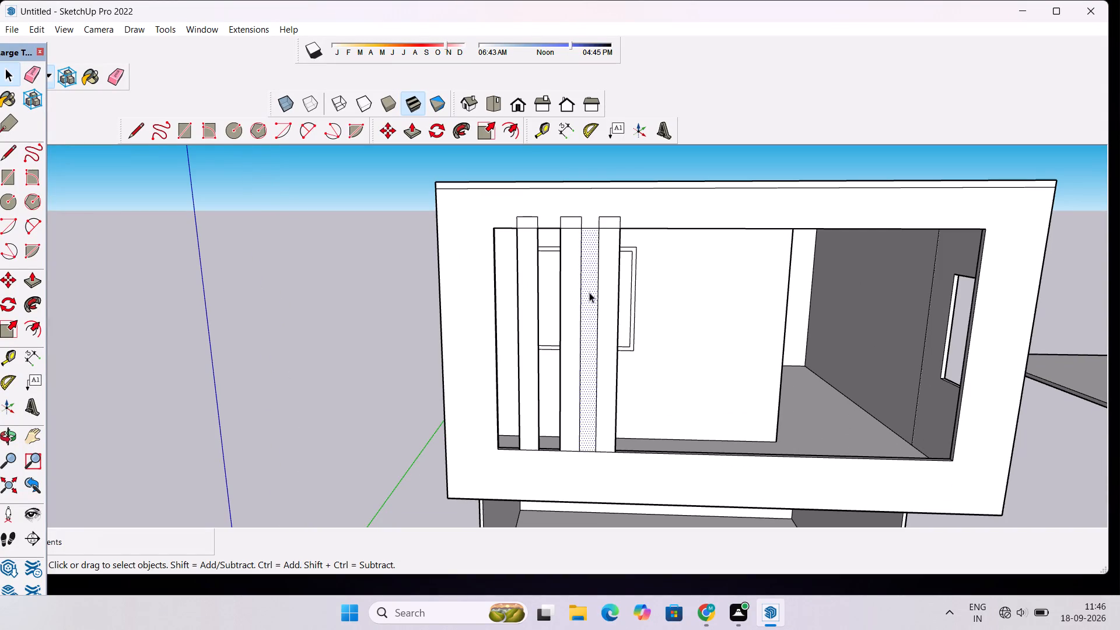
key(Delete)
Erase the leftover vertical piece behind the strips on the inner side of the balcony opening.
key(o)
drag(629, 315, 580, 335)
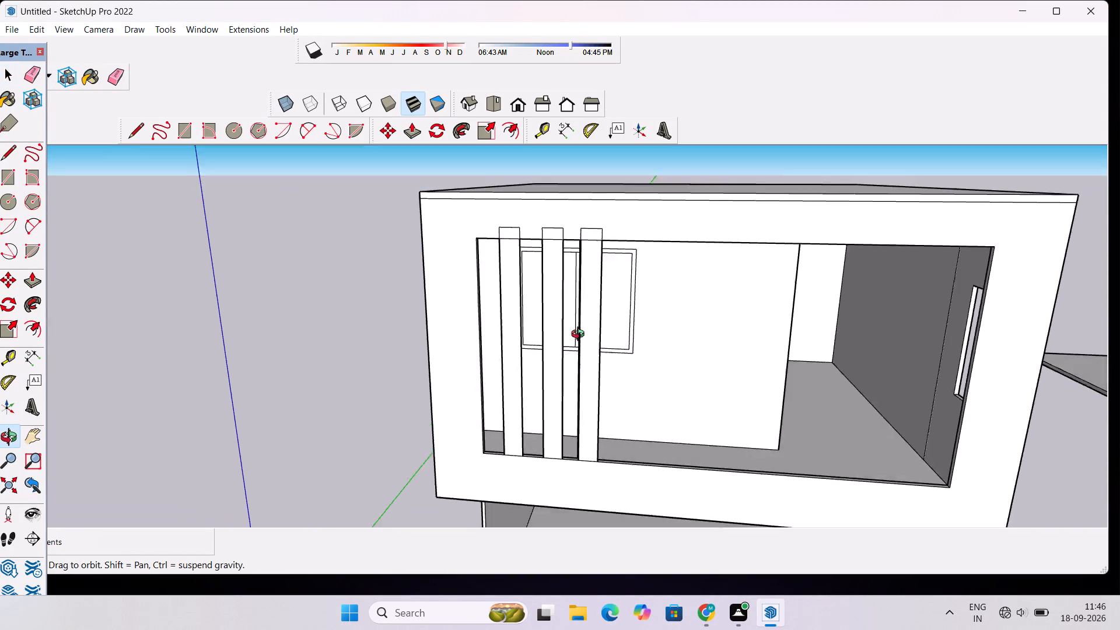
drag(580, 335, 256, 289)
scroll(331, 330, up, 4)
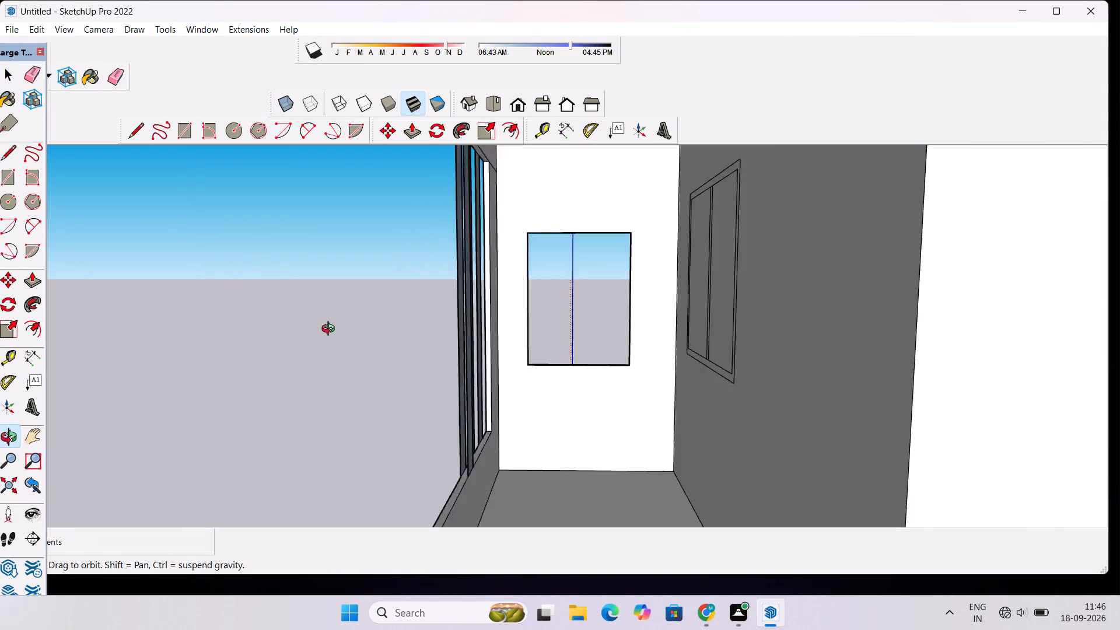
scroll(331, 330, up, 2)
scroll(331, 330, down, 1)
drag(445, 376, 501, 383)
right_click(501, 383)
click(510, 423)
click(451, 373)
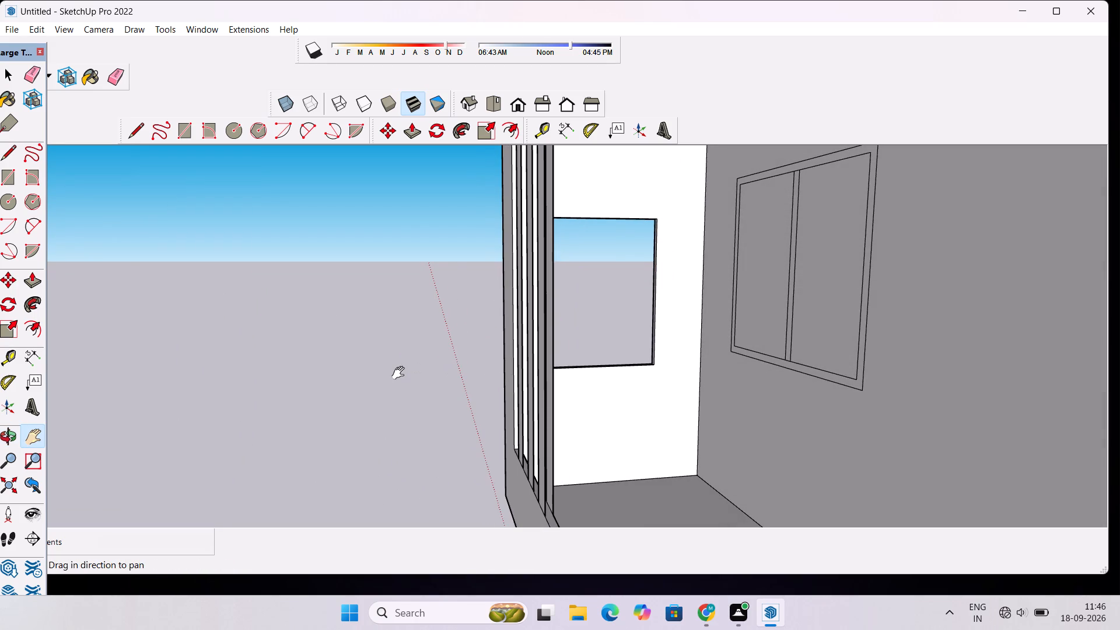
key(space)
key(o)
drag(486, 363, 447, 369)
shift+drag(493, 453, 508, 334)
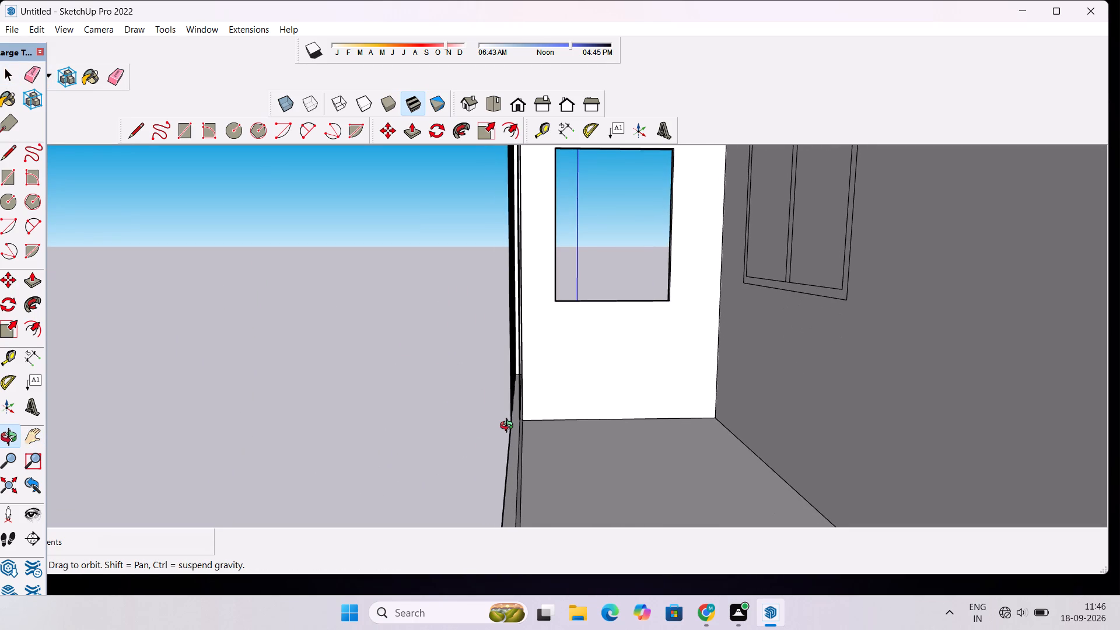
scroll(509, 426, up, 4)
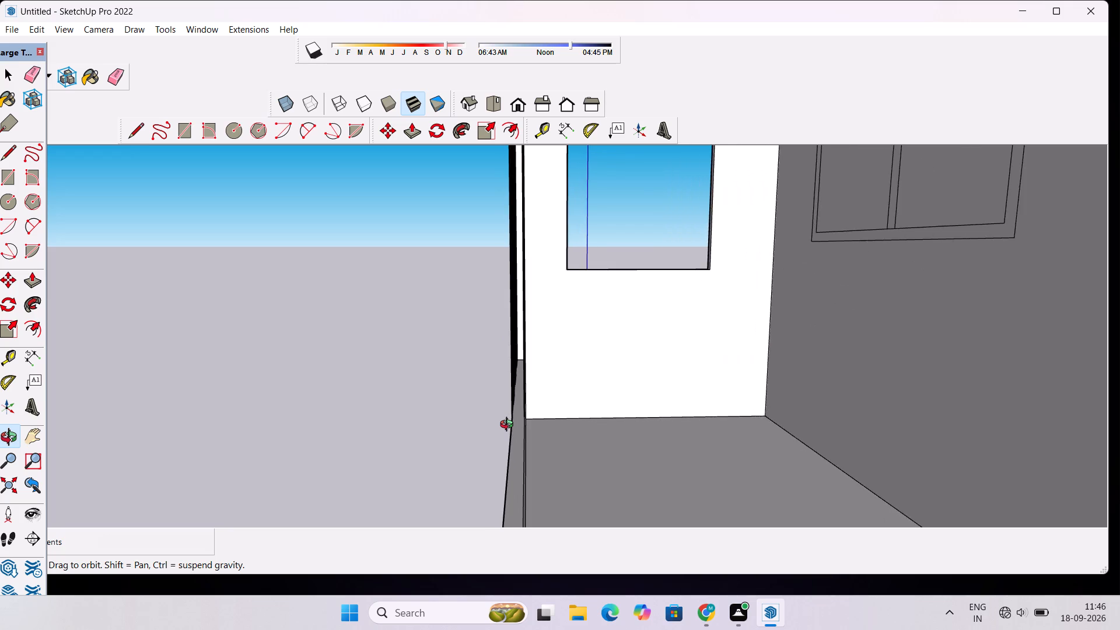
scroll(509, 426, up, 1)
drag(508, 416, 521, 418)
key(e)
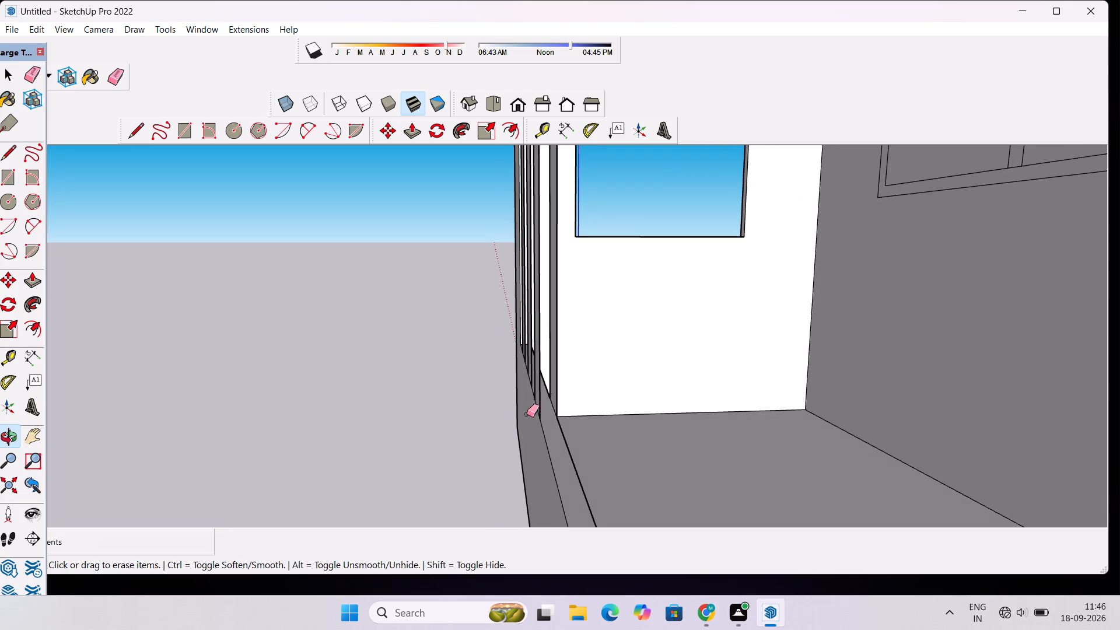
drag(549, 345, 561, 353)
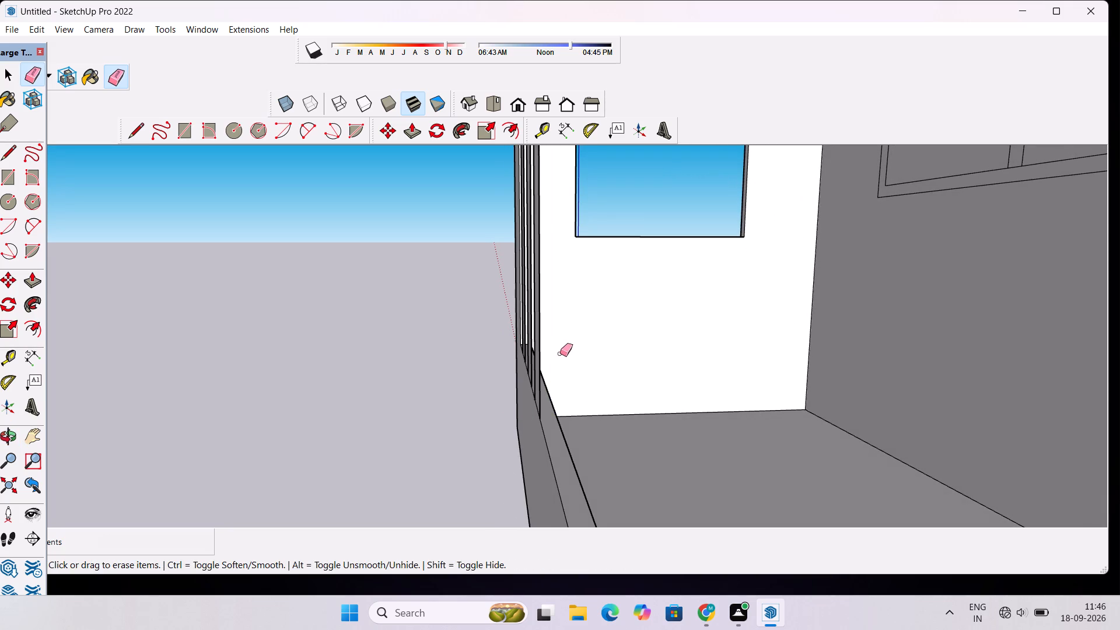
Examine the three vertical strips and the balcony opening along the front wall and from outside.
scroll(554, 387, down, 11)
scroll(554, 390, up, 2)
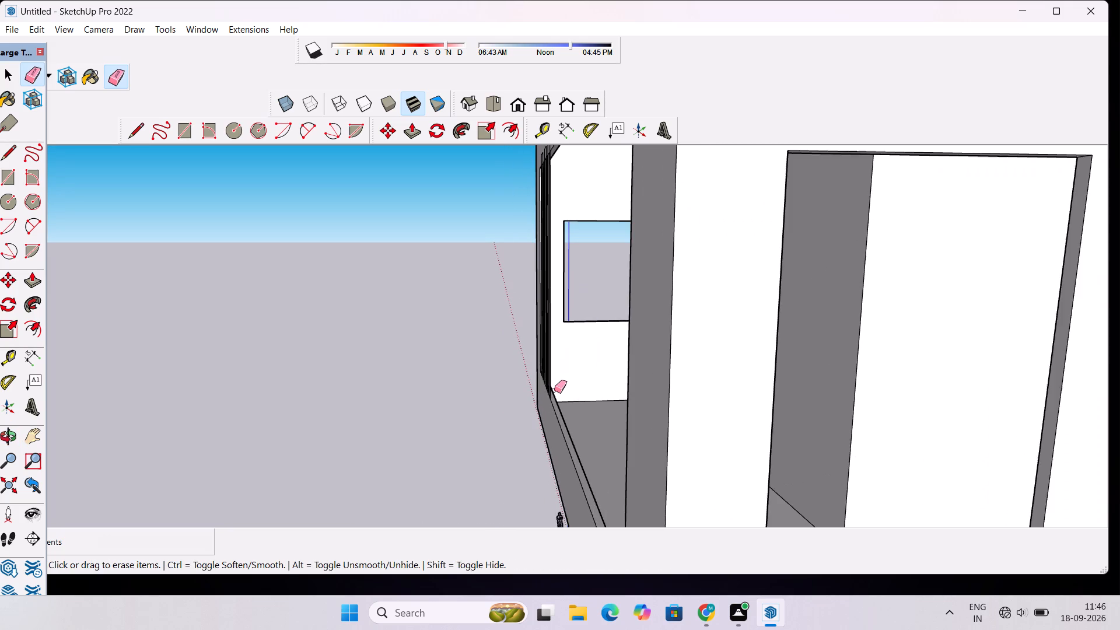
scroll(554, 390, up, 1)
key(o)
drag(547, 395, 537, 391)
shift+drag(535, 393, 538, 407)
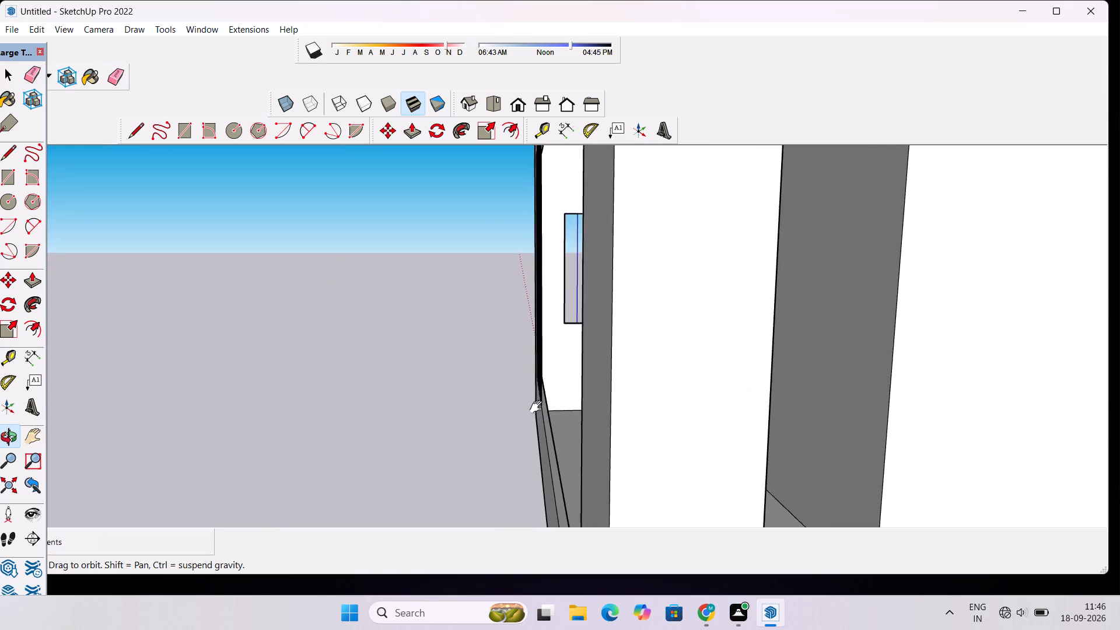
shift+drag(538, 407, 550, 444)
scroll(550, 428, down, 2)
drag(488, 400, 730, 333)
drag(746, 323, 757, 314)
right_drag(746, 323, 757, 314)
drag(766, 300, 724, 261)
right_click(766, 300)
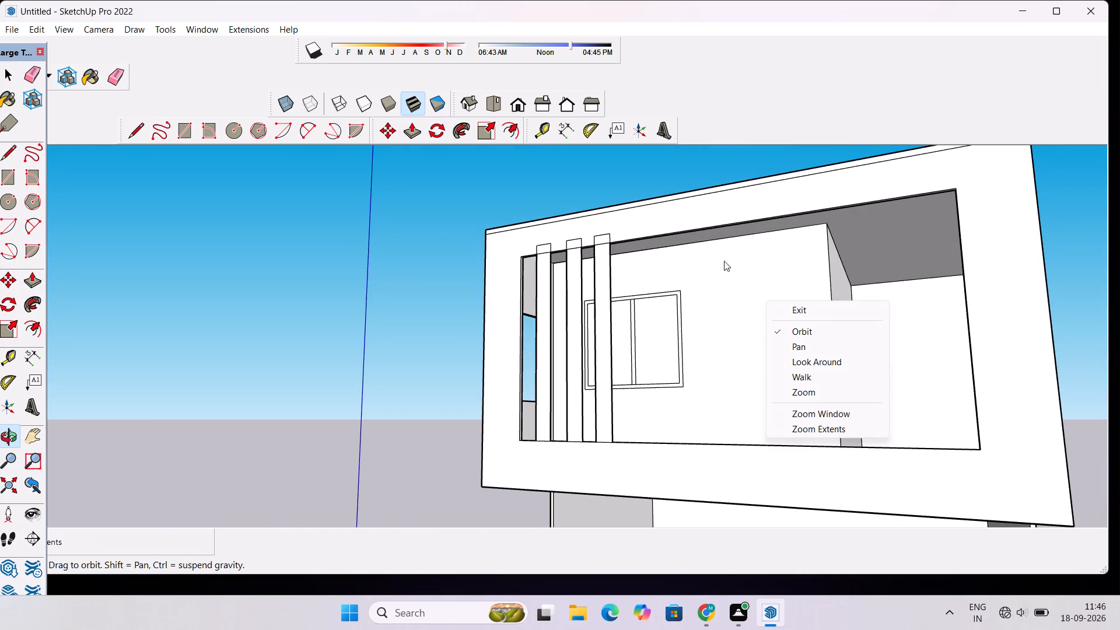
drag(724, 261, 712, 256)
click(367, 299)
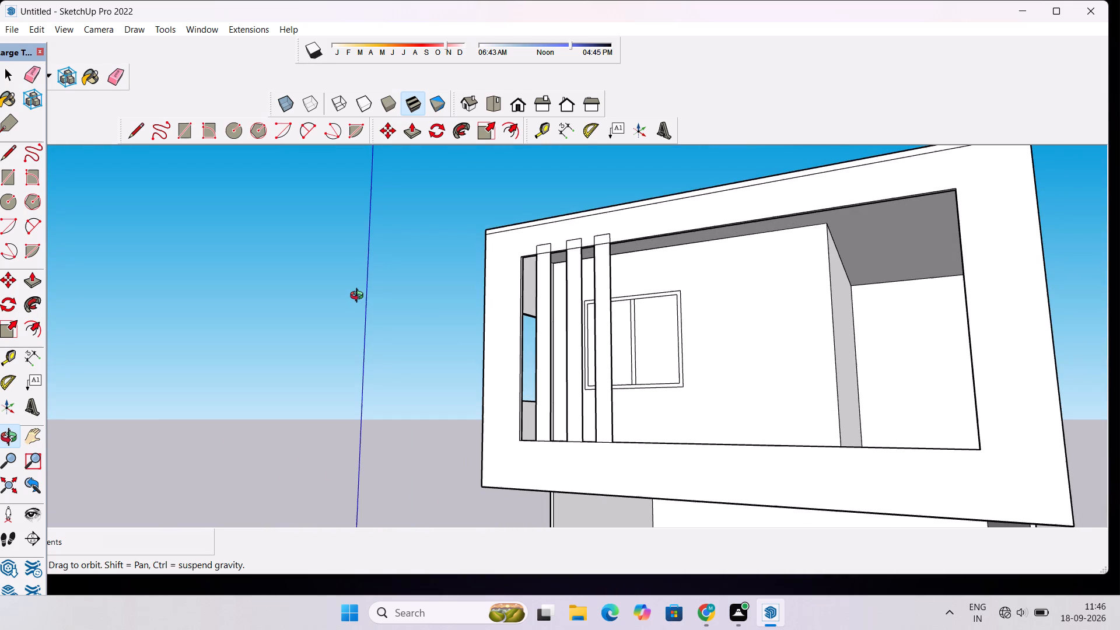
scroll(359, 297, down, 3)
drag(400, 272, 417, 341)
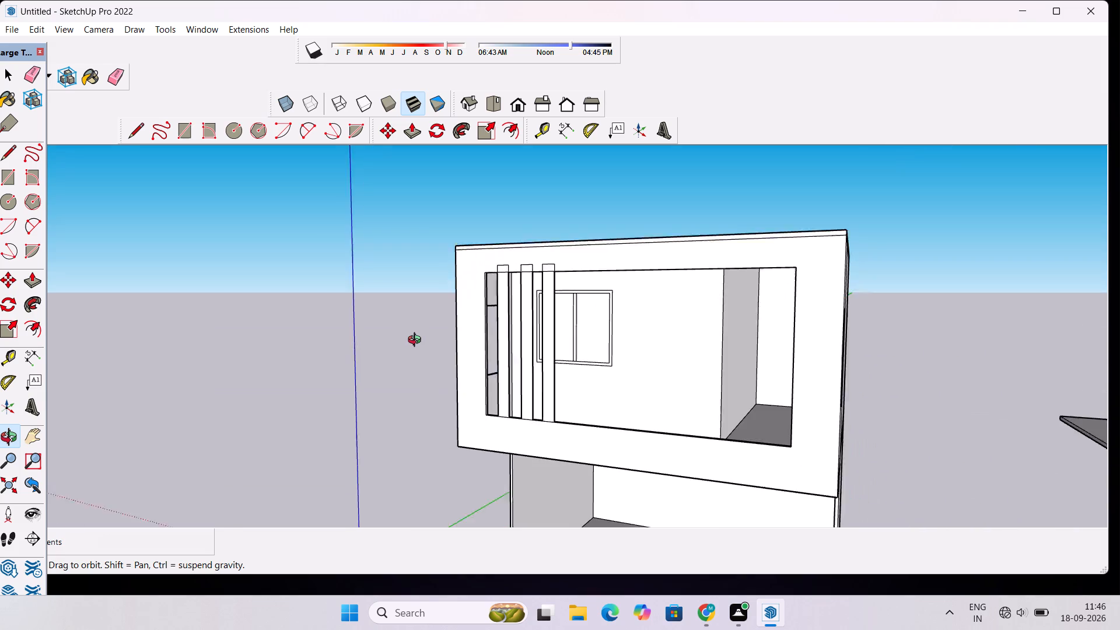
drag(417, 341, 418, 345)
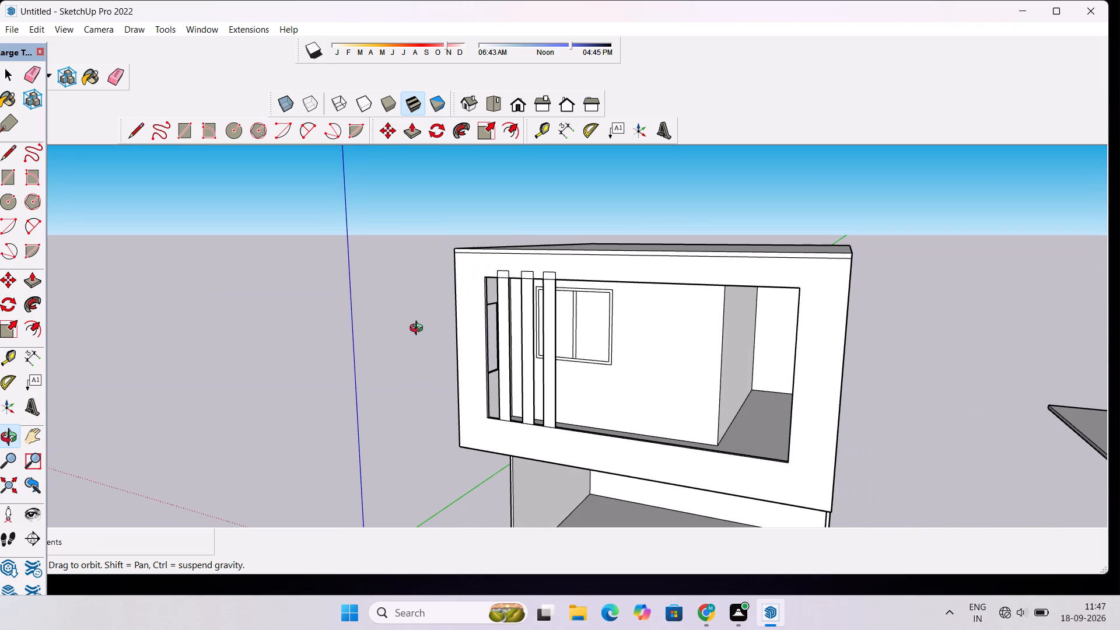
scroll(419, 330, down, 2)
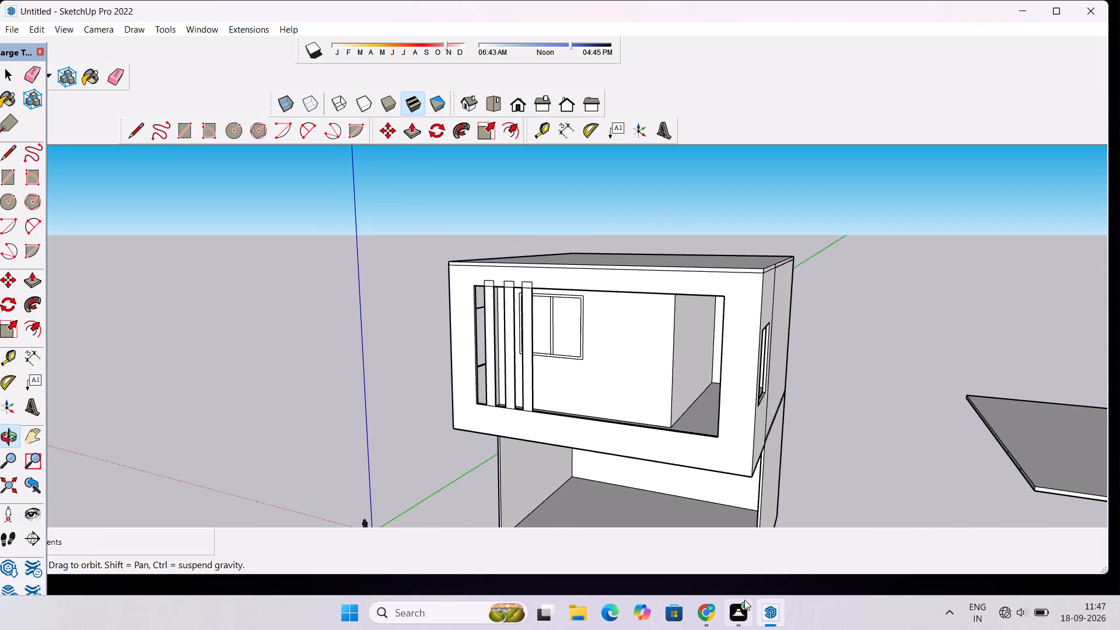
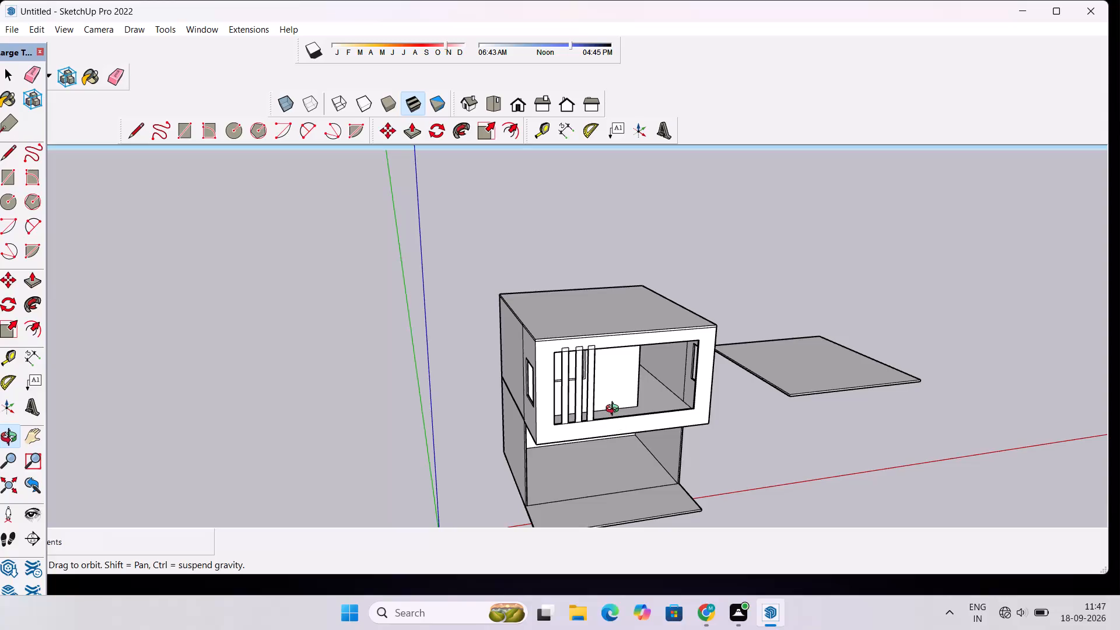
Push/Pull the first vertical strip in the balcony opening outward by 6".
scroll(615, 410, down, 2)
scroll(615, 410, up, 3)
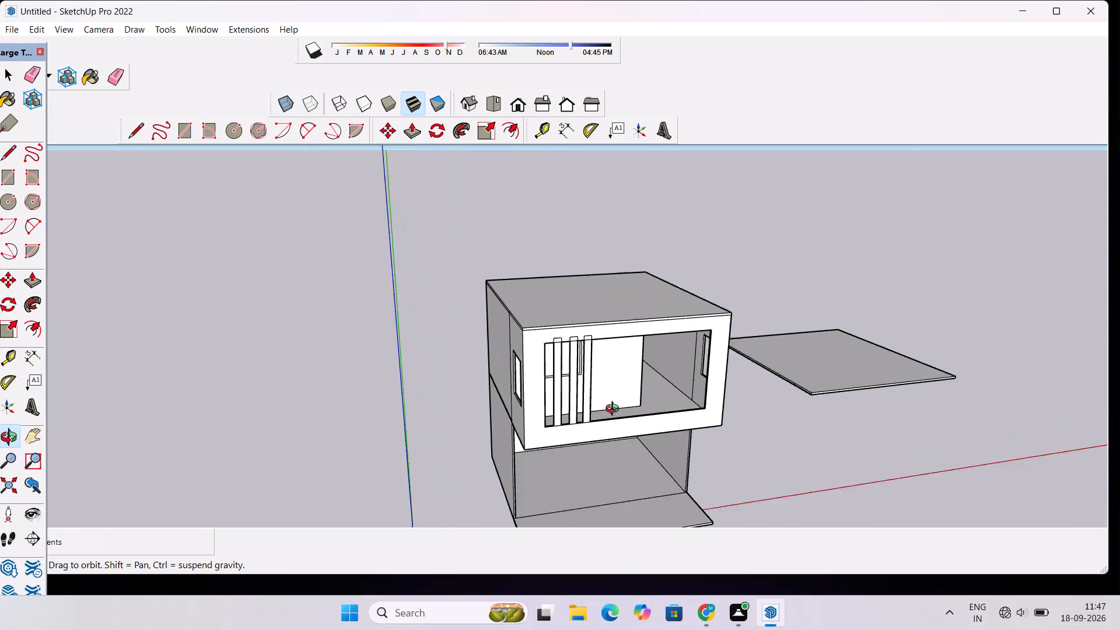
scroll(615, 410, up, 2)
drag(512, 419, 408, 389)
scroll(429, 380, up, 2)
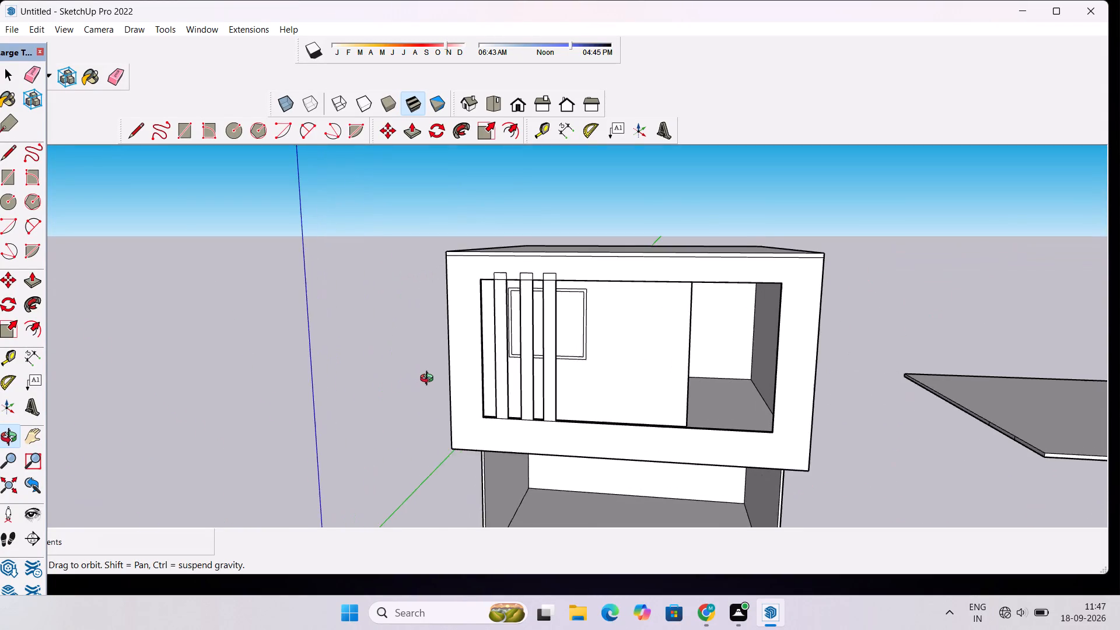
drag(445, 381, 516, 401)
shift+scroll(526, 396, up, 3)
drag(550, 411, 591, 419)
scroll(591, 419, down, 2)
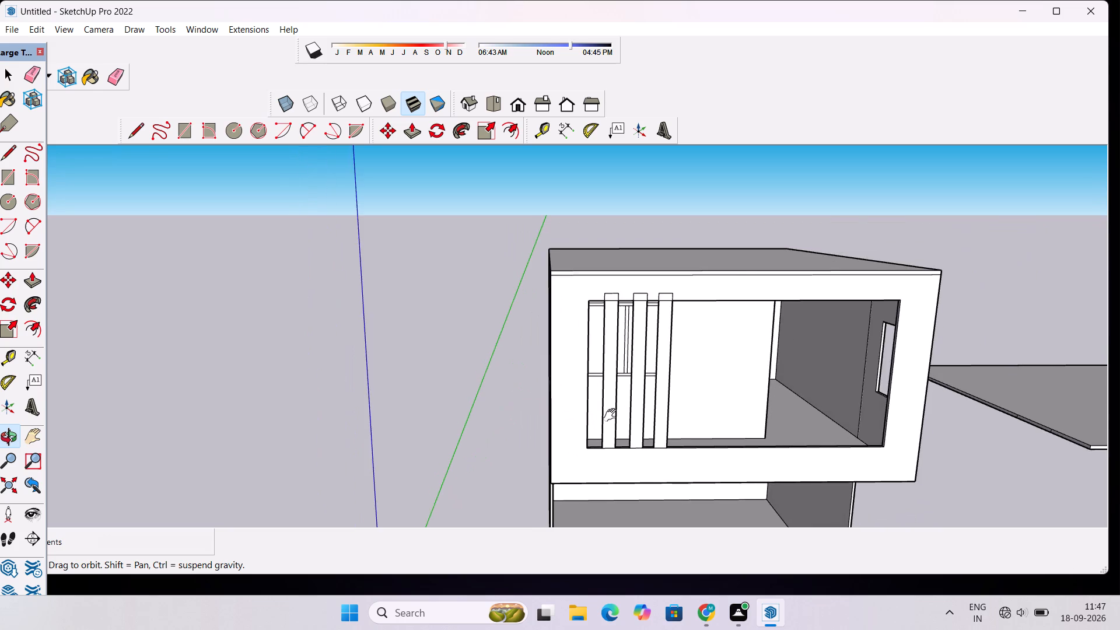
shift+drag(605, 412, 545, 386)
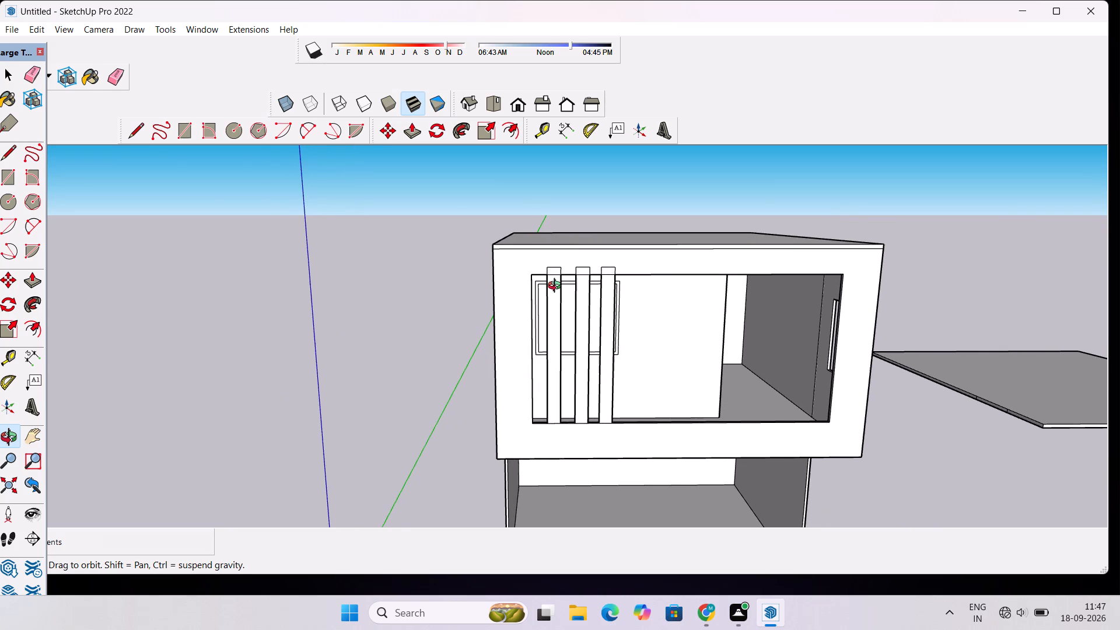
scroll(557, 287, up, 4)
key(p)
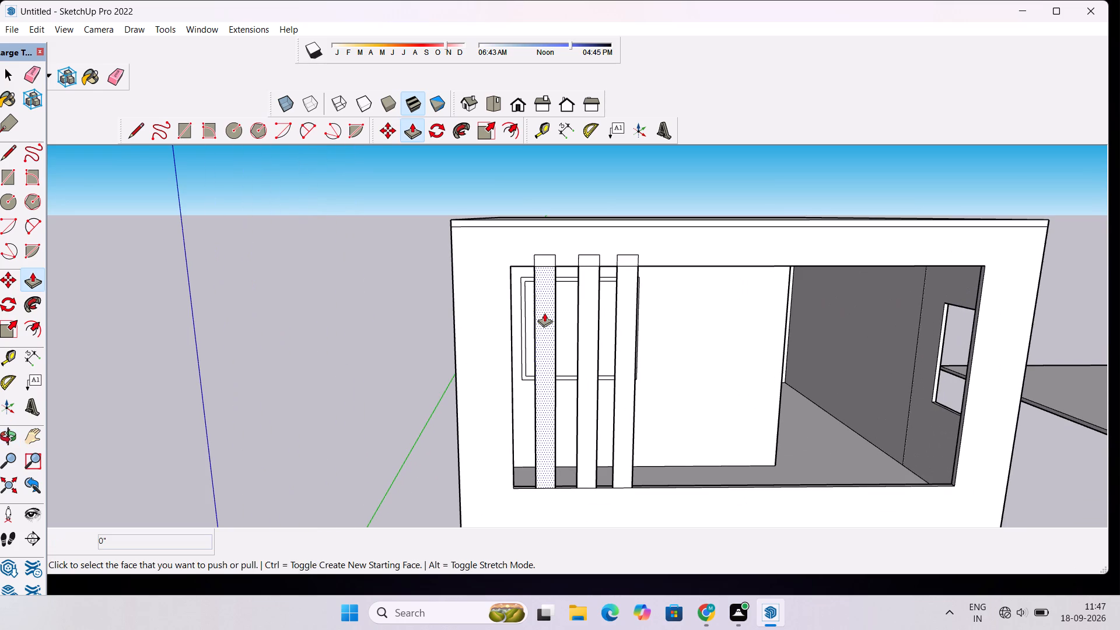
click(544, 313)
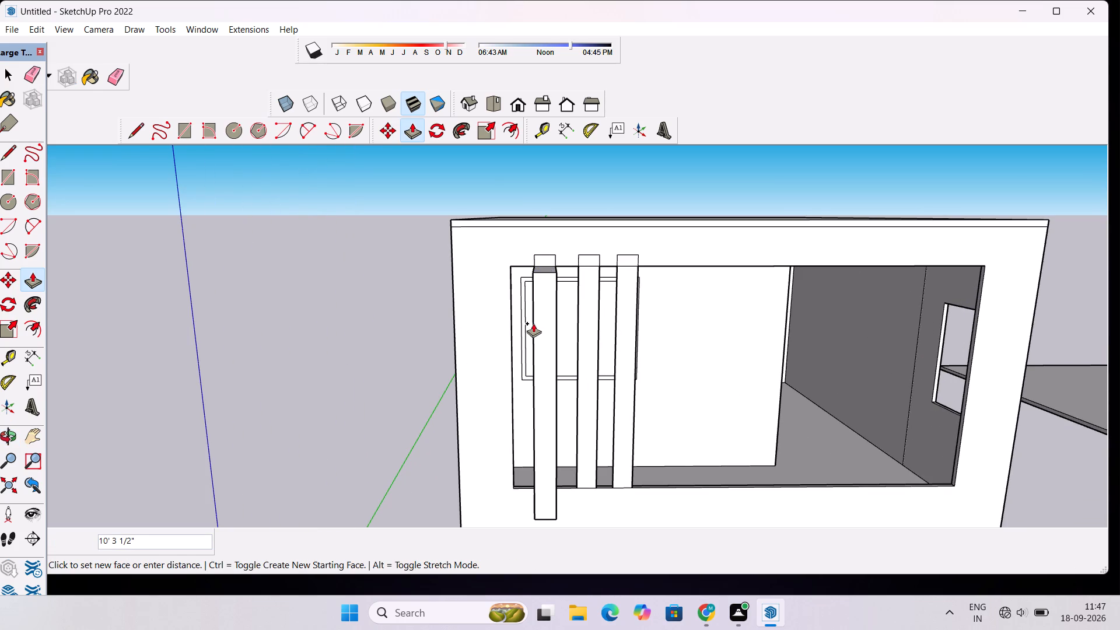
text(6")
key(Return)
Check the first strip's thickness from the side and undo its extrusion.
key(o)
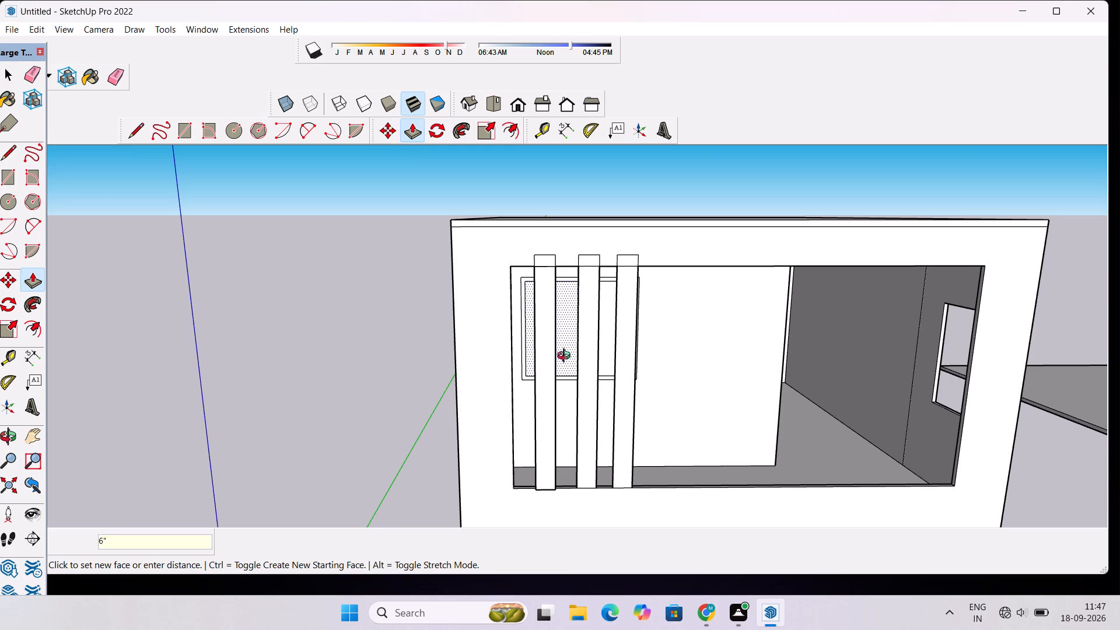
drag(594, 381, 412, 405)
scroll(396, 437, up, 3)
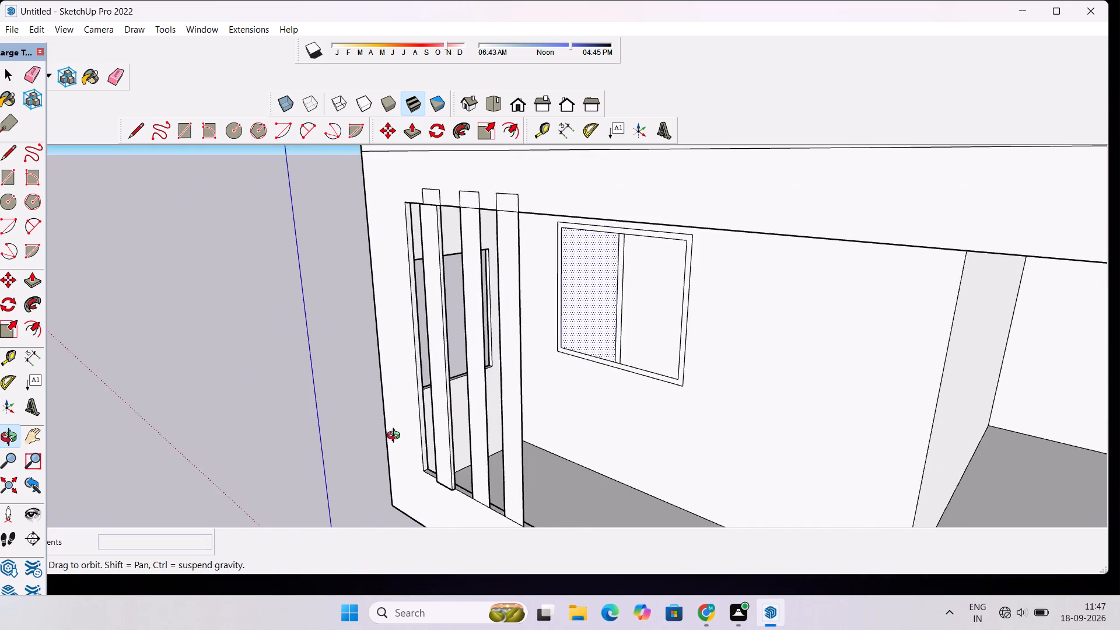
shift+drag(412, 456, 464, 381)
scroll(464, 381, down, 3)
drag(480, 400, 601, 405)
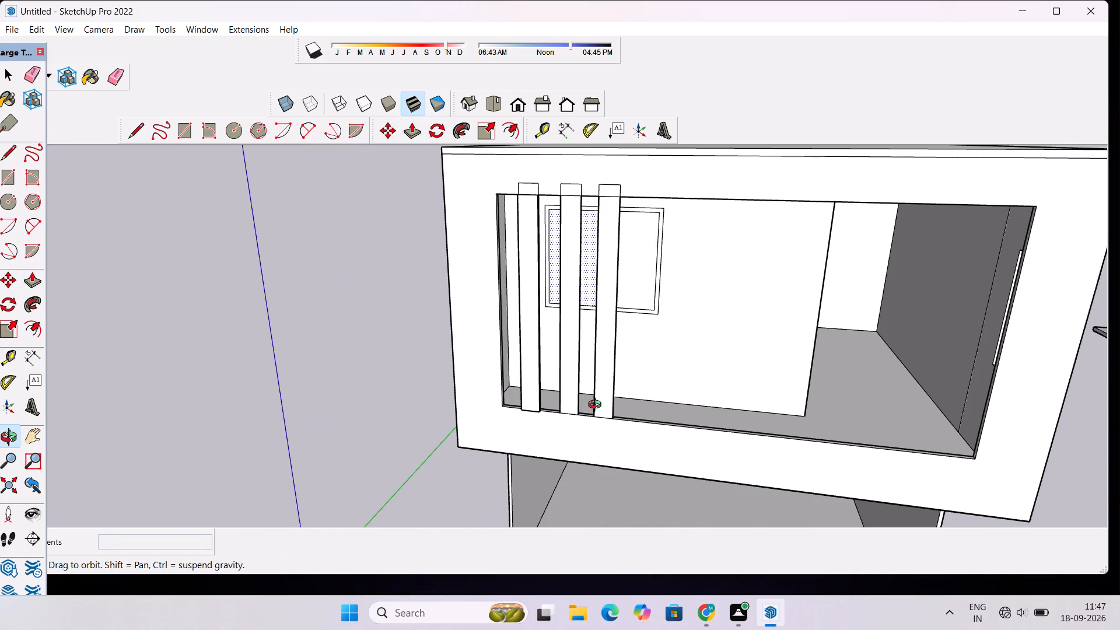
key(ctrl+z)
Push/Pull the first vertical strip in the balcony opening outward by 9".
scroll(583, 225, up, 1)
shift+drag(568, 300, 526, 342)
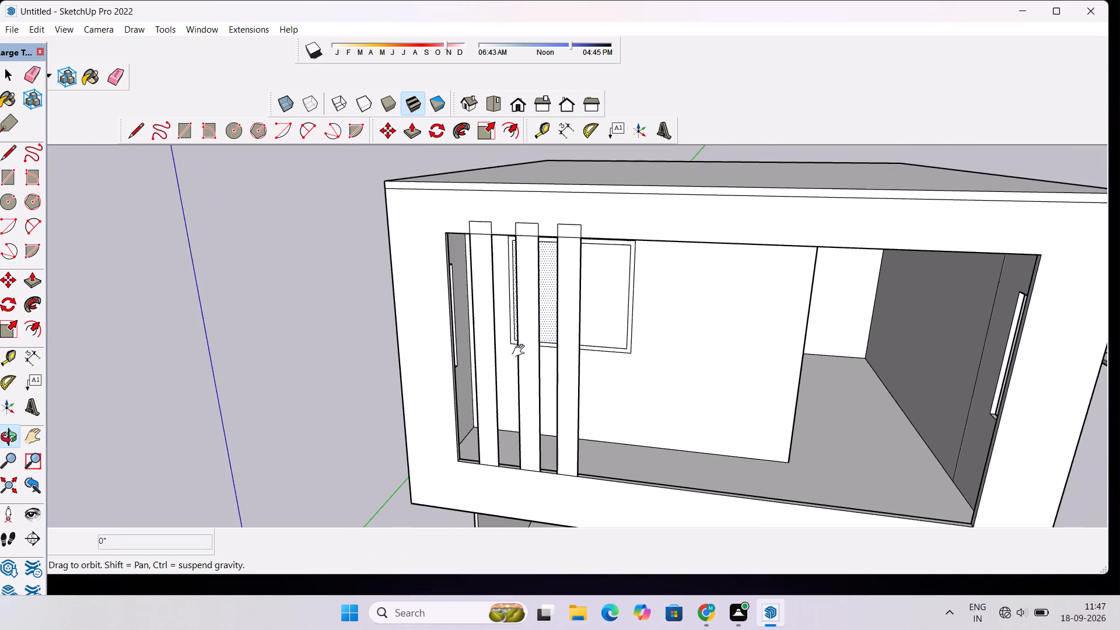
scroll(515, 356, up, 2)
key(p)
scroll(514, 345, up, 2)
scroll(487, 331, down, 3)
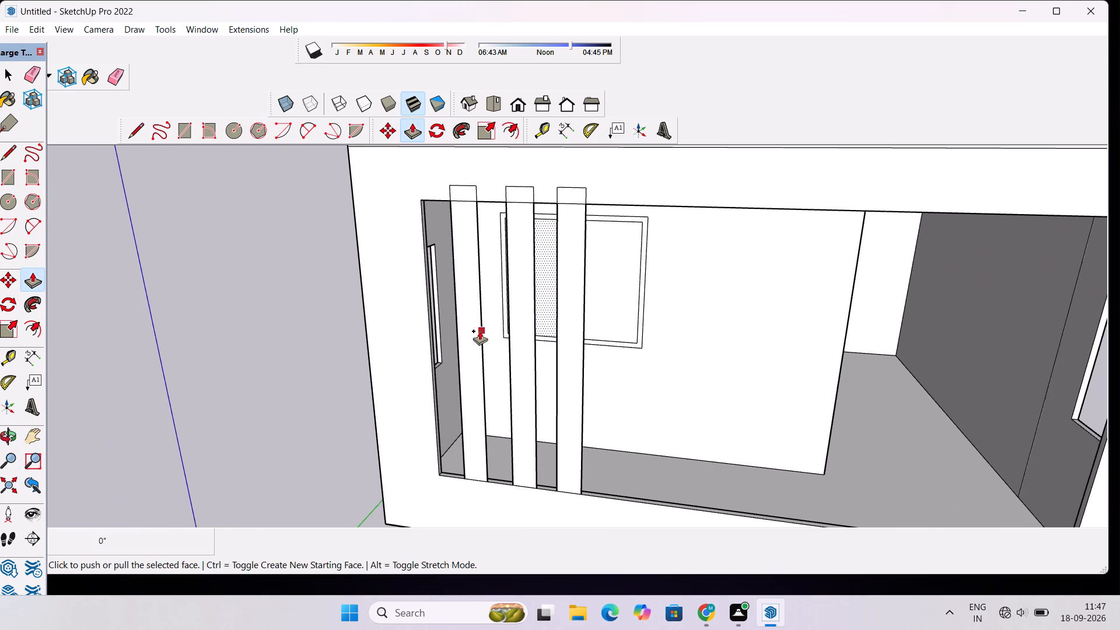
key(space)
click(466, 310)
key(p)
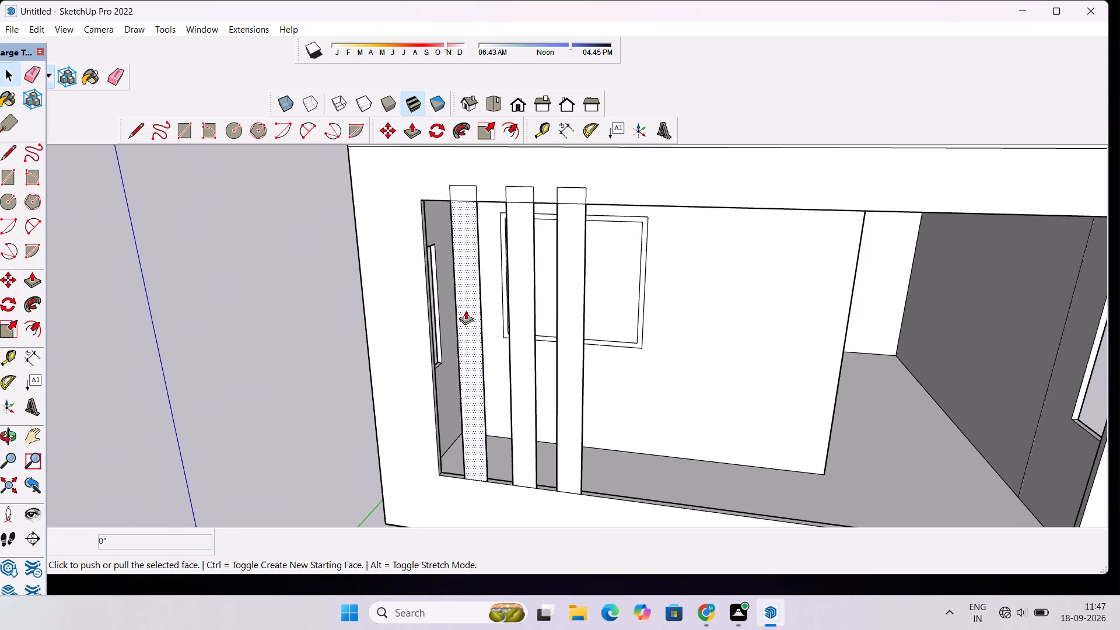
click(466, 310)
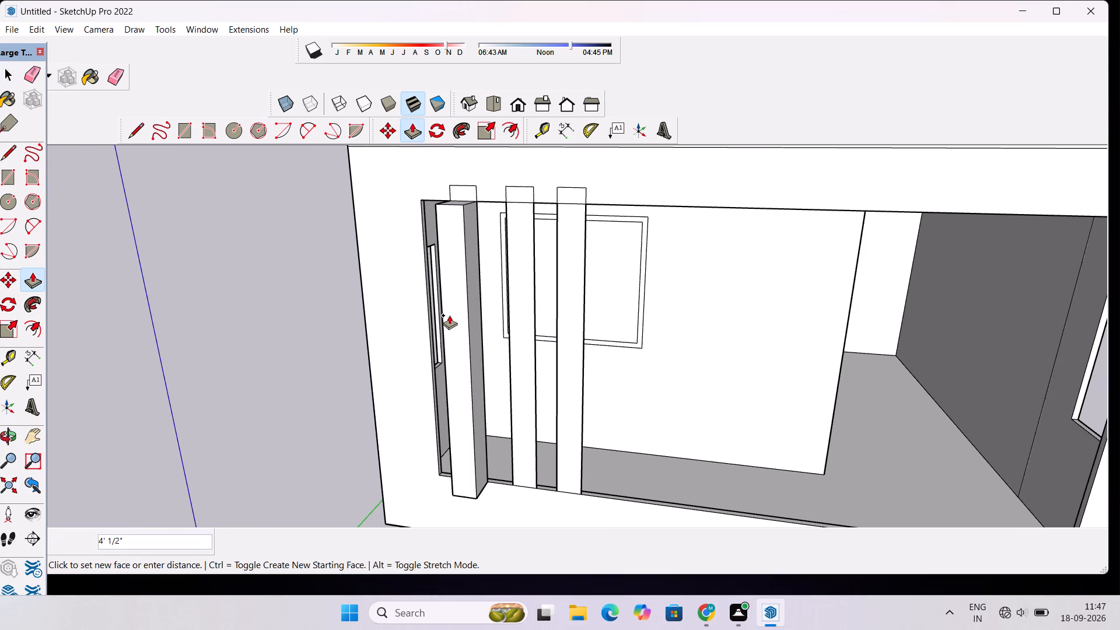
text(9")
key(Return)
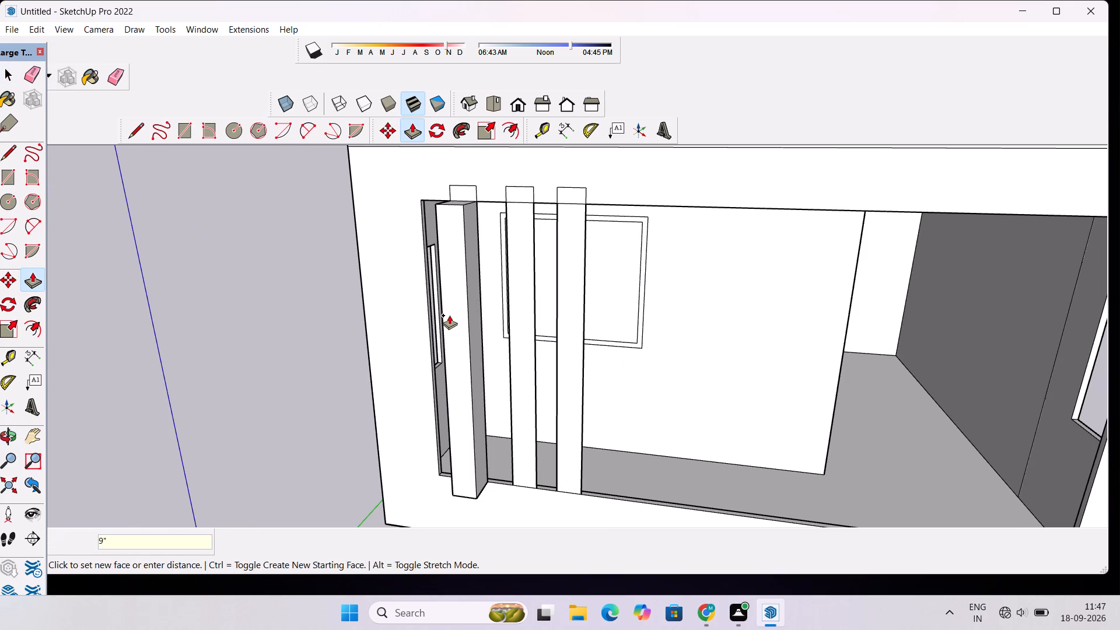
Extrude the second and third strips and the small rectangles above all three strips to the same 9" depth.
scroll(469, 201, up, 2)
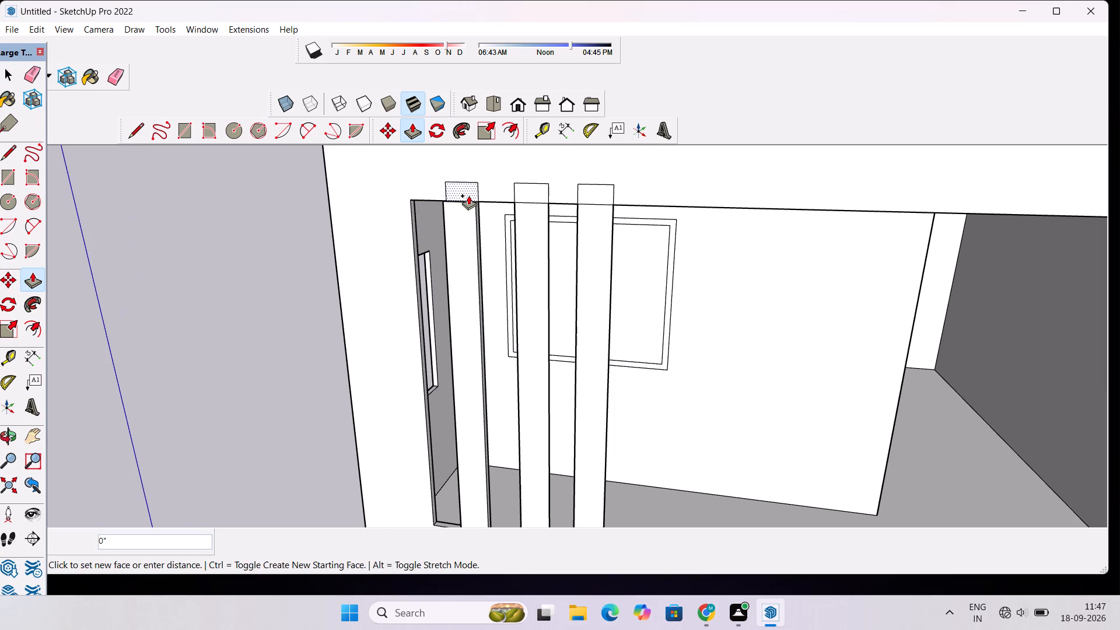
click(468, 195)
click(464, 219)
click(537, 232)
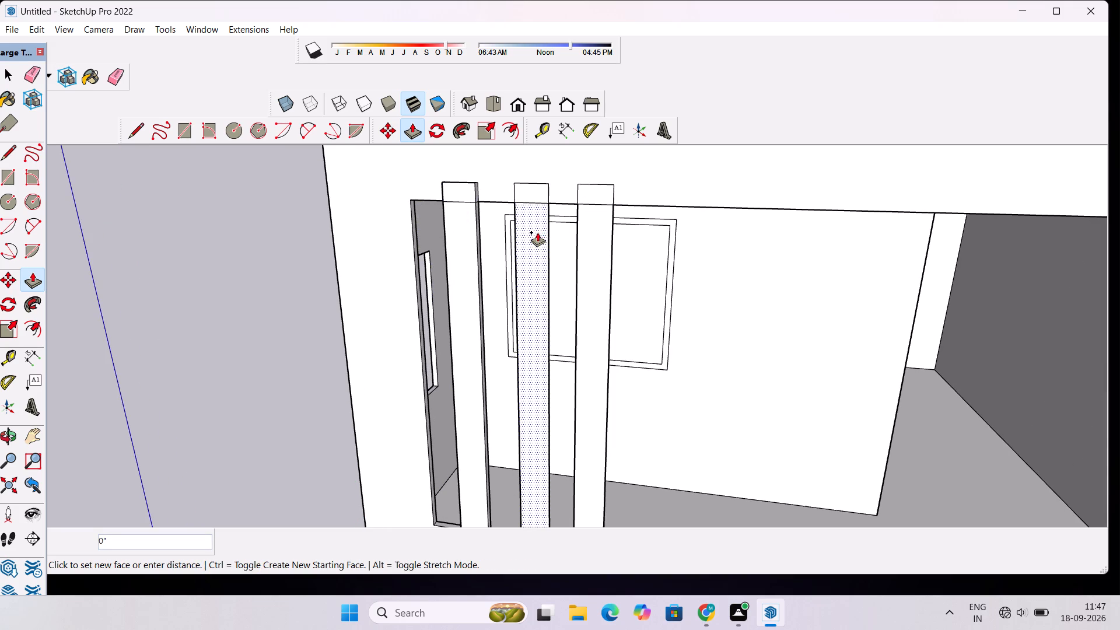
click(459, 204)
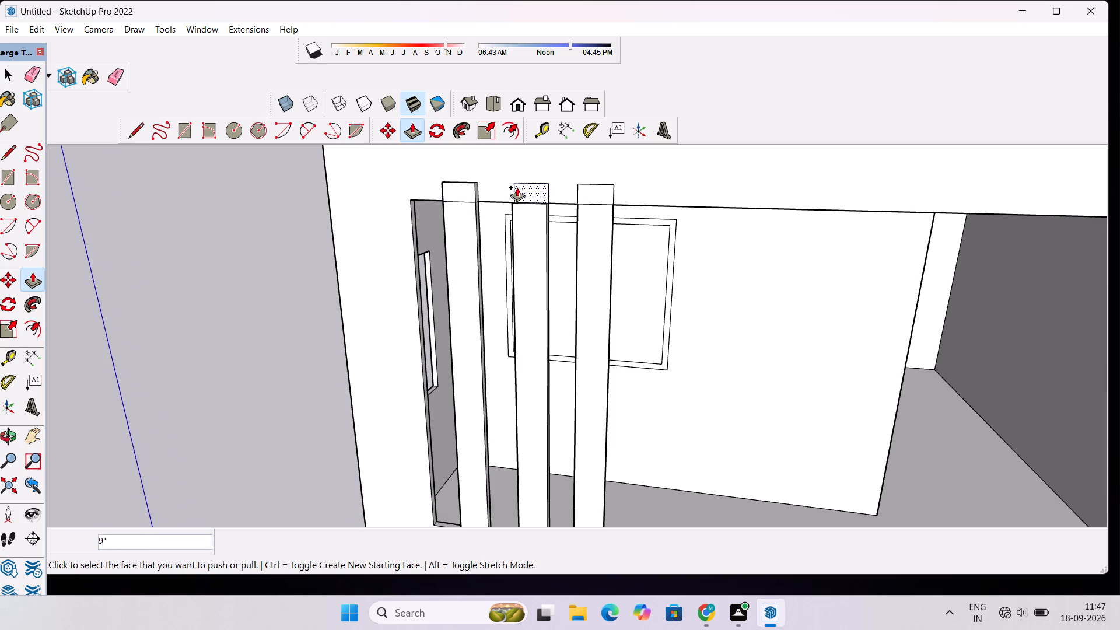
click(524, 191)
click(531, 230)
click(594, 197)
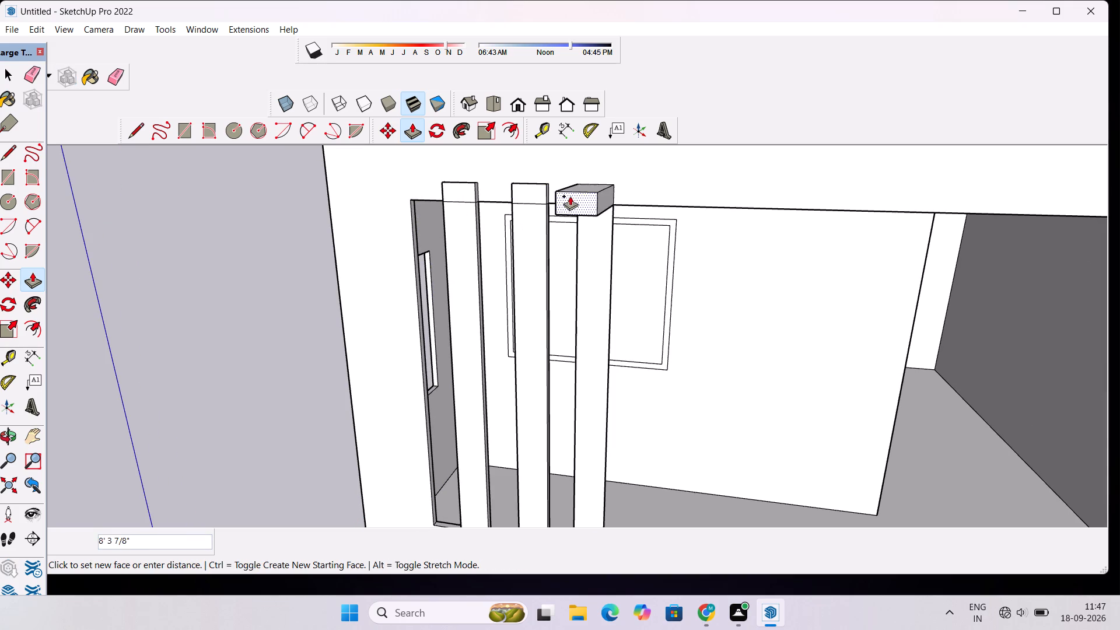
click(538, 188)
click(589, 223)
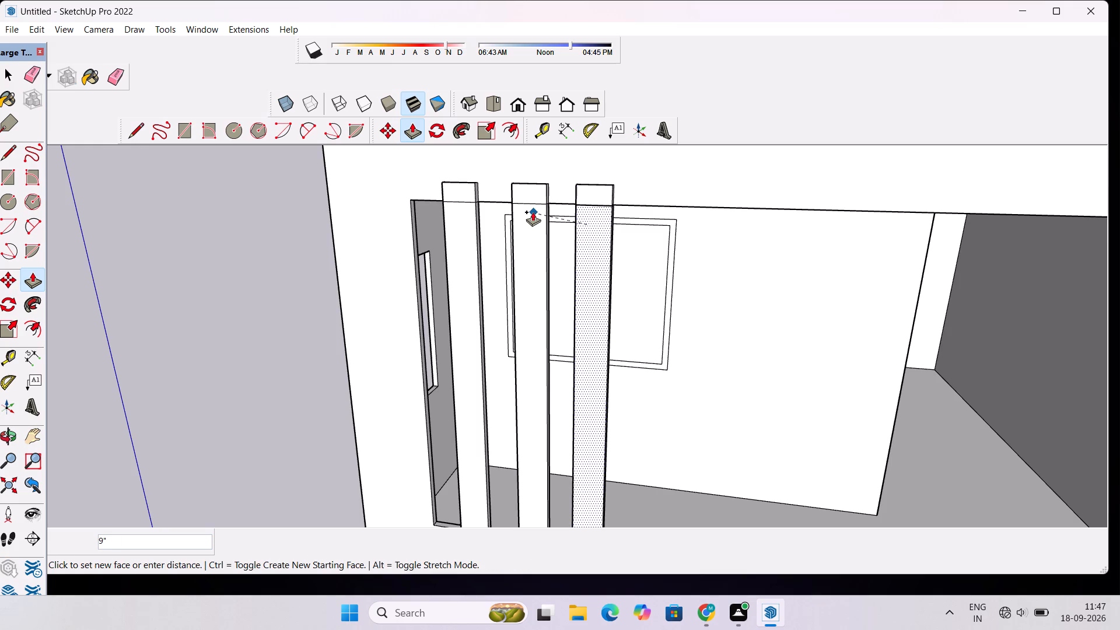
click(533, 212)
Examine the three thickened strips from inside the balcony and from both ends of the front wall.
key(o)
drag(589, 235, 448, 242)
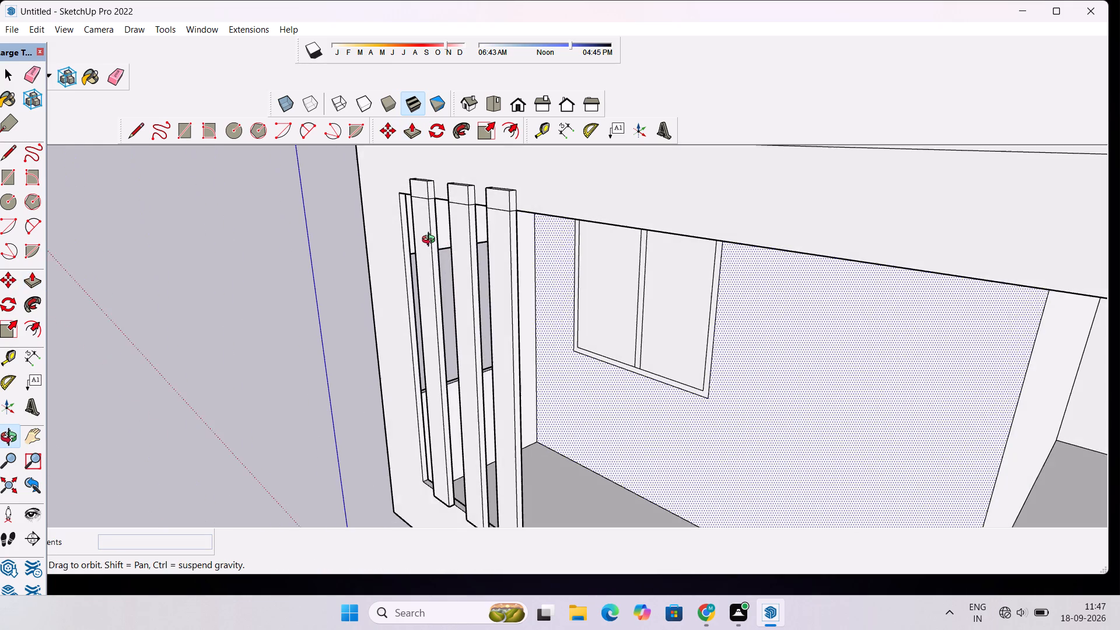
scroll(431, 241, down, 5)
drag(526, 289, 334, 220)
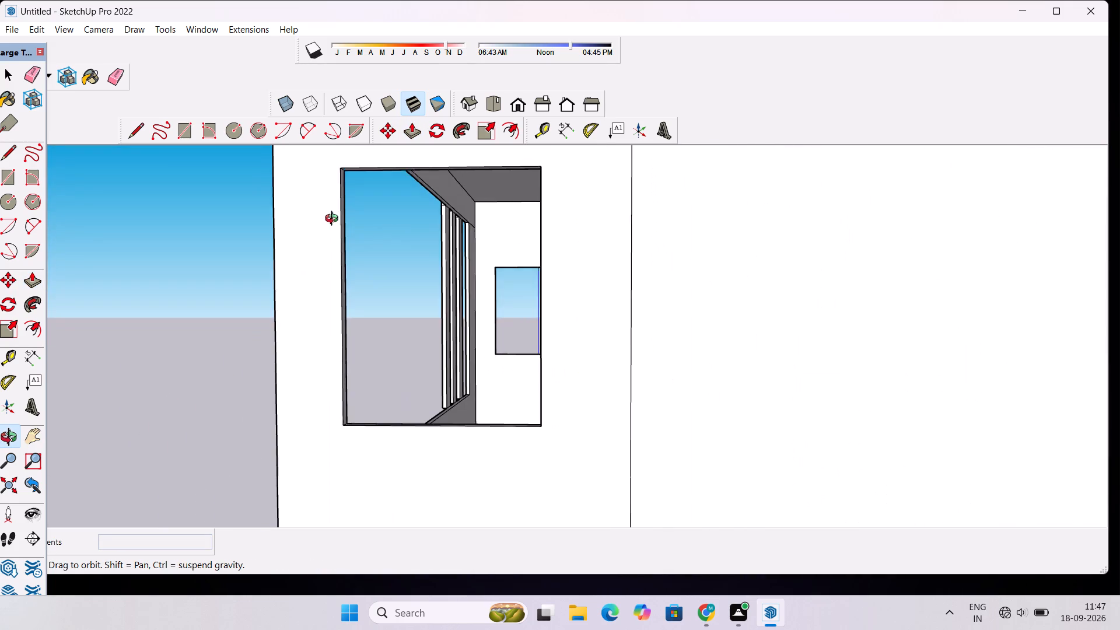
drag(334, 220, 334, 221)
scroll(471, 214, up, 8)
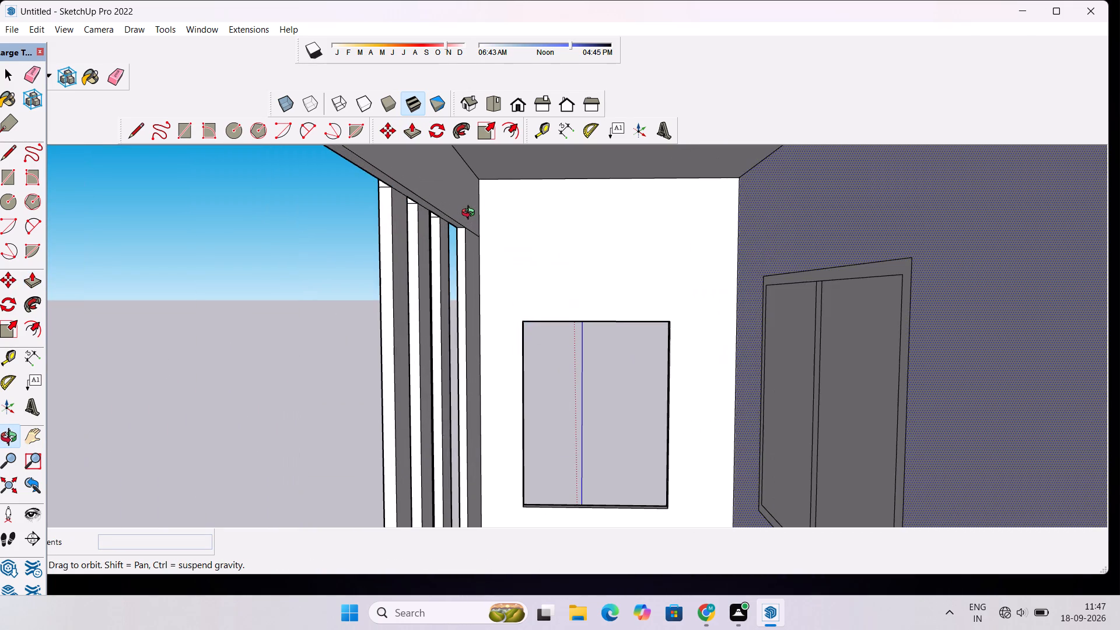
key(e)
scroll(471, 214, up, 1)
drag(475, 226, 474, 237)
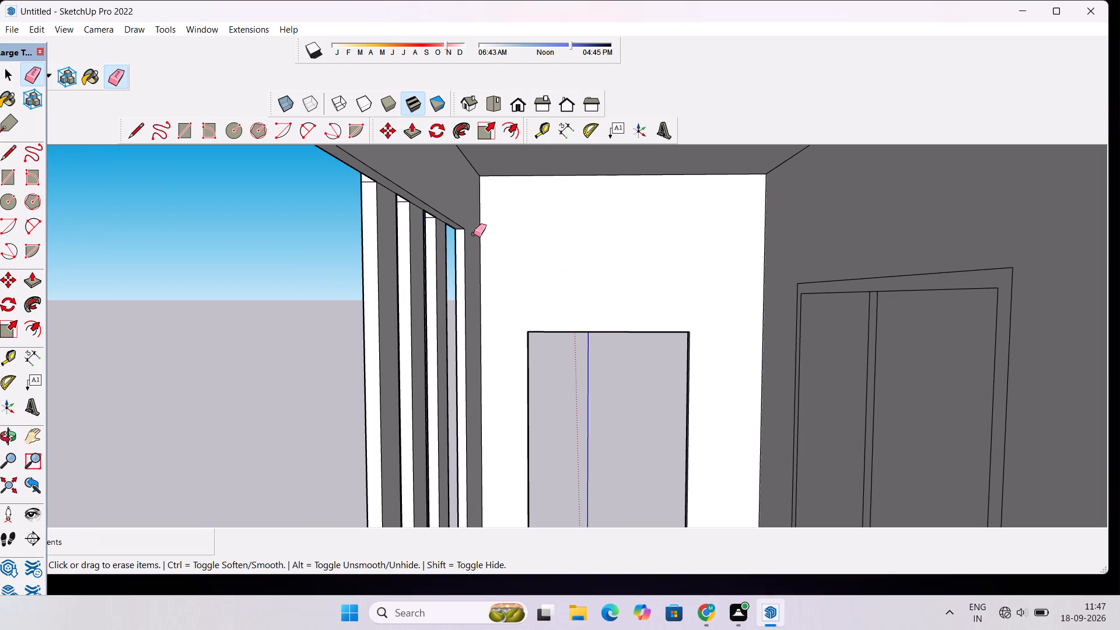
key(o)
scroll(474, 228, down, 4)
drag(373, 254, 545, 255)
scroll(575, 248, down, 6)
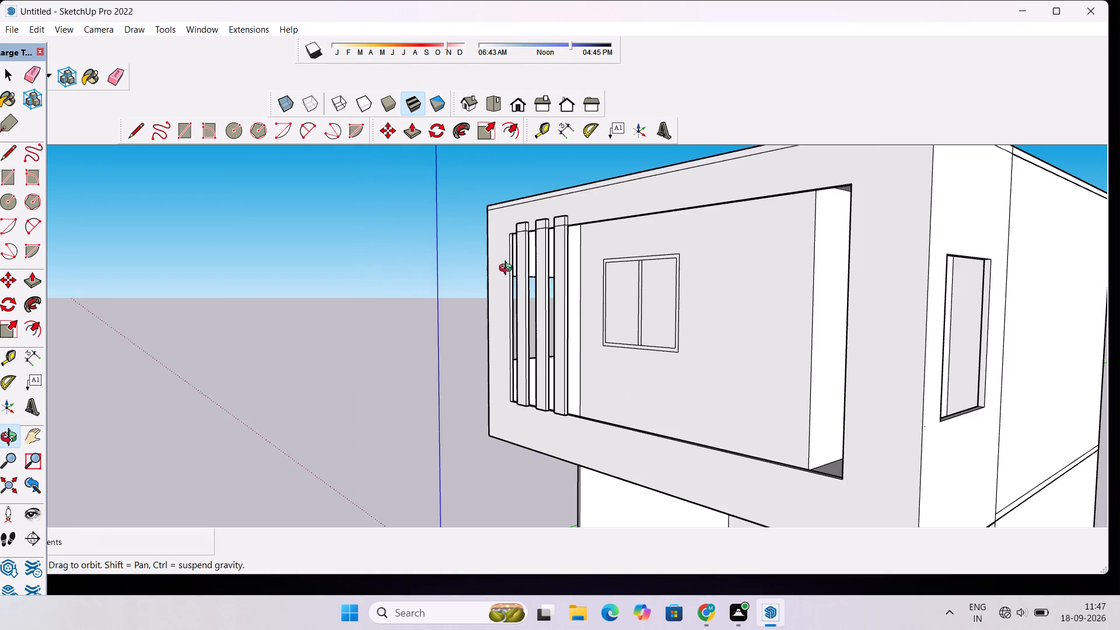
drag(508, 269, 824, 251)
scroll(489, 235, up, 4)
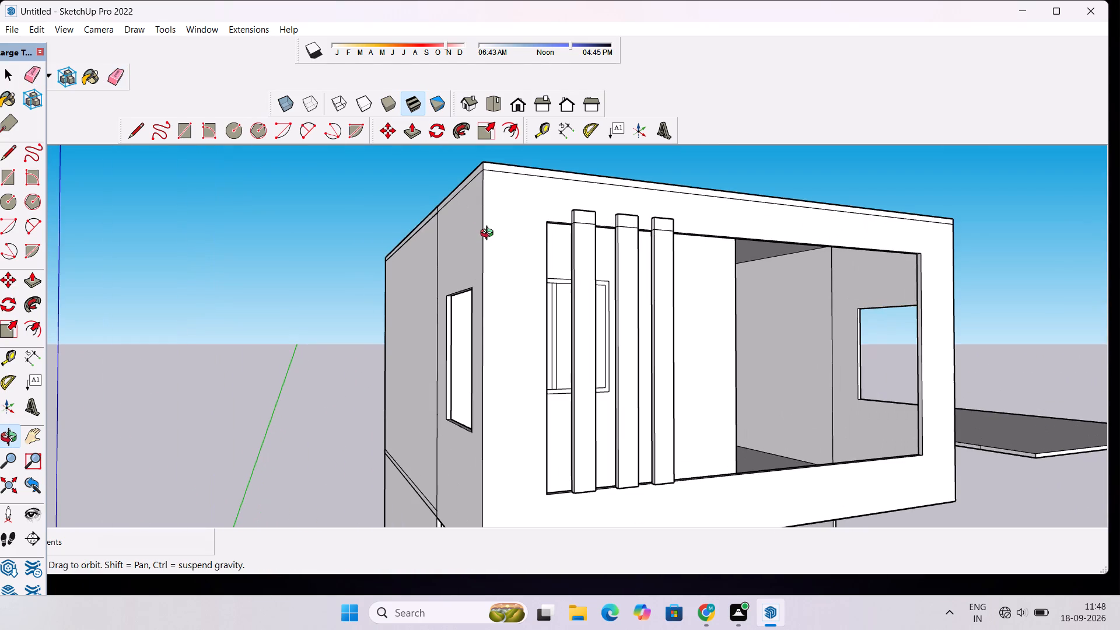
Erase the seam lines near the top of all three strips, on their front faces and outer-corner side faces.
key(e)
scroll(594, 217, up, 9)
drag(570, 217, 570, 220)
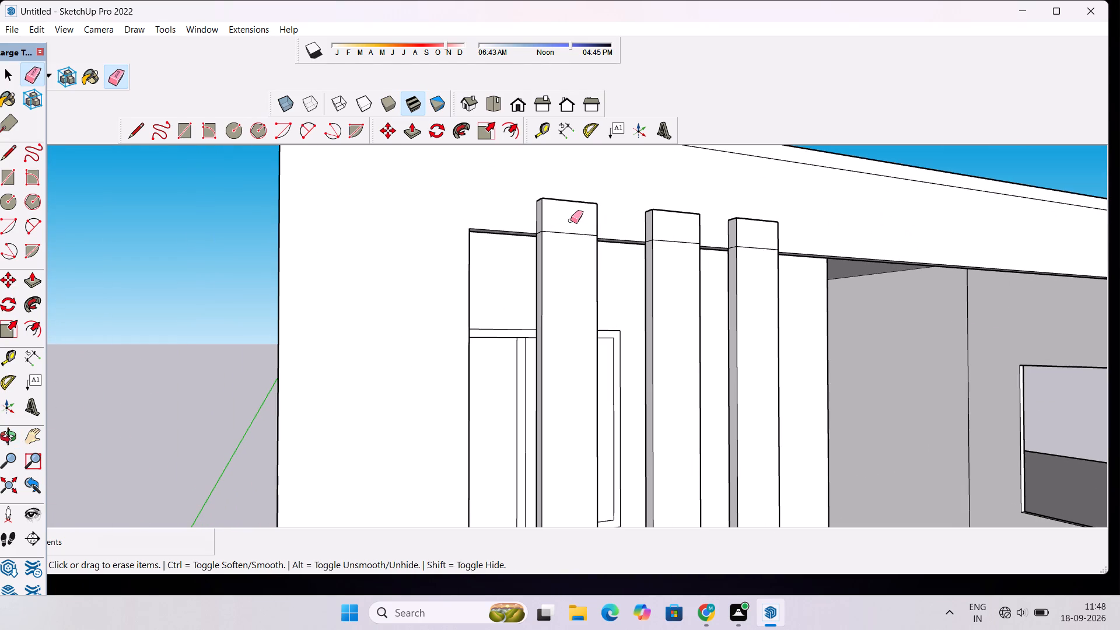
drag(570, 220, 570, 236)
scroll(539, 232, up, 13)
drag(540, 222, 541, 233)
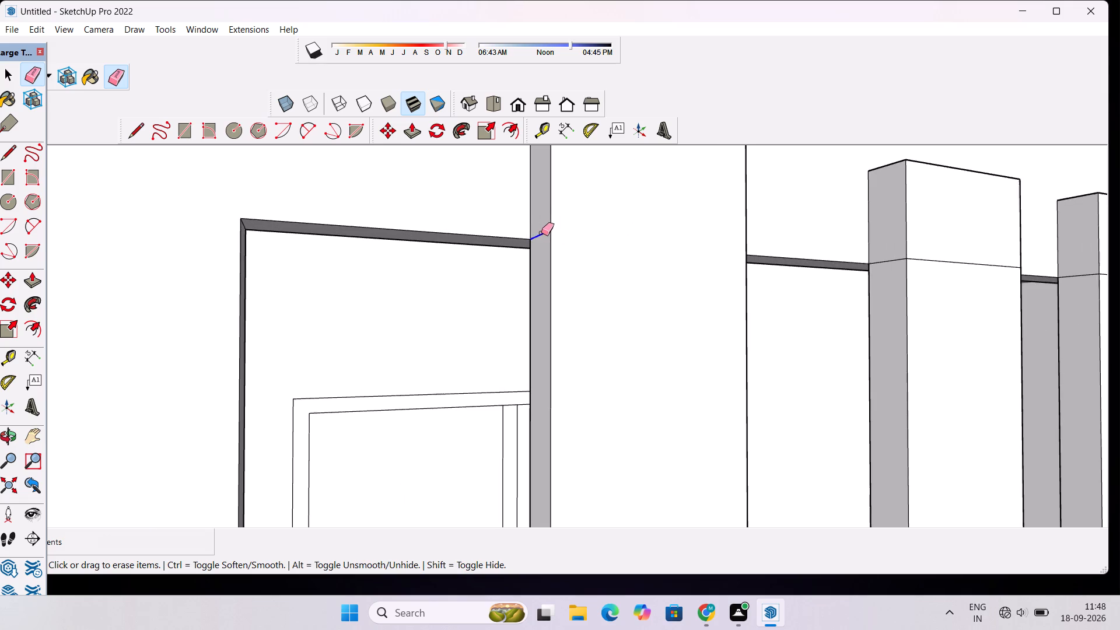
drag(541, 233, 542, 235)
scroll(544, 235, down, 6)
scroll(781, 244, up, 5)
drag(781, 244, 782, 265)
scroll(748, 261, up, 4)
drag(748, 250, 750, 256)
scroll(606, 243, down, 8)
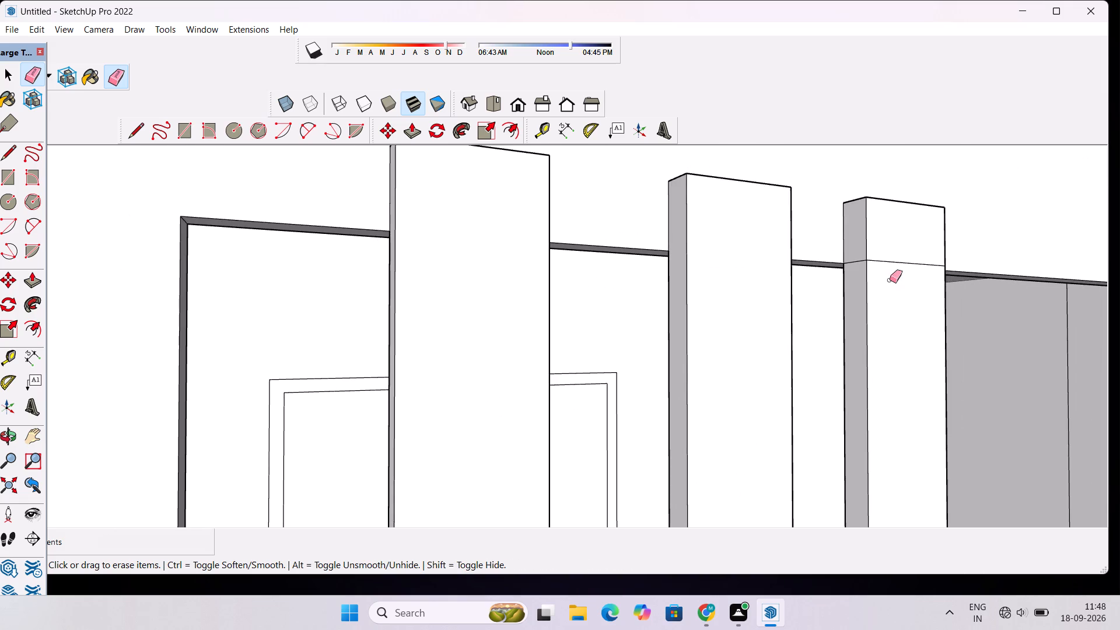
scroll(943, 255, up, 5)
drag(848, 258, 848, 274)
scroll(813, 269, up, 4)
drag(817, 254, 817, 260)
Erase the remaining seam lines near the top of the three strips on their opposite side faces.
key(o)
drag(840, 257, 614, 294)
scroll(614, 294, down, 5)
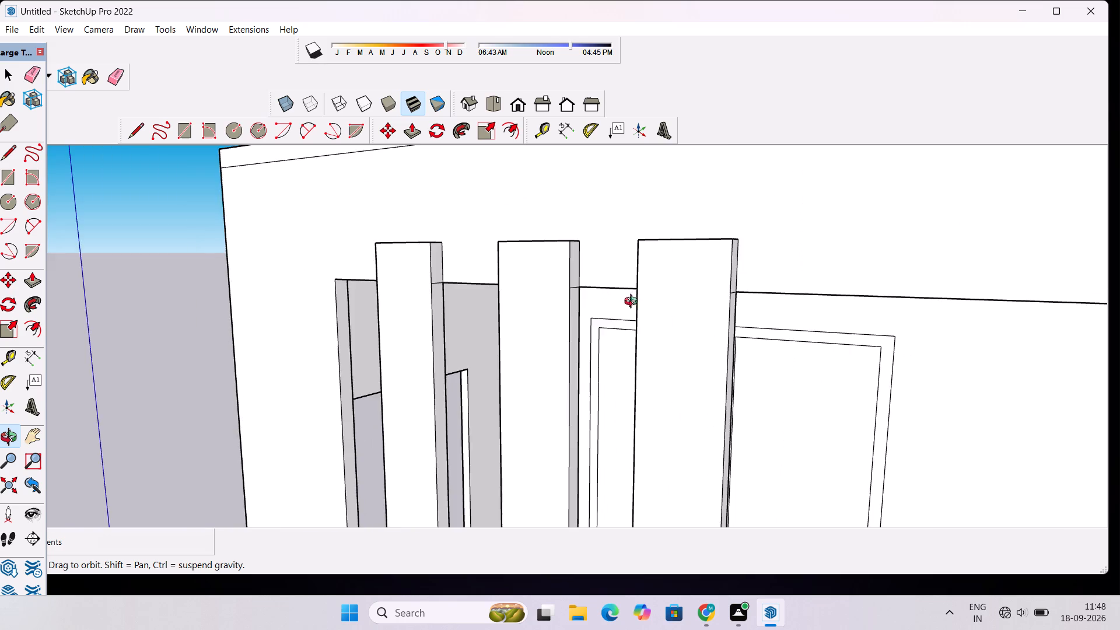
drag(681, 311, 589, 321)
scroll(618, 303, up, 2)
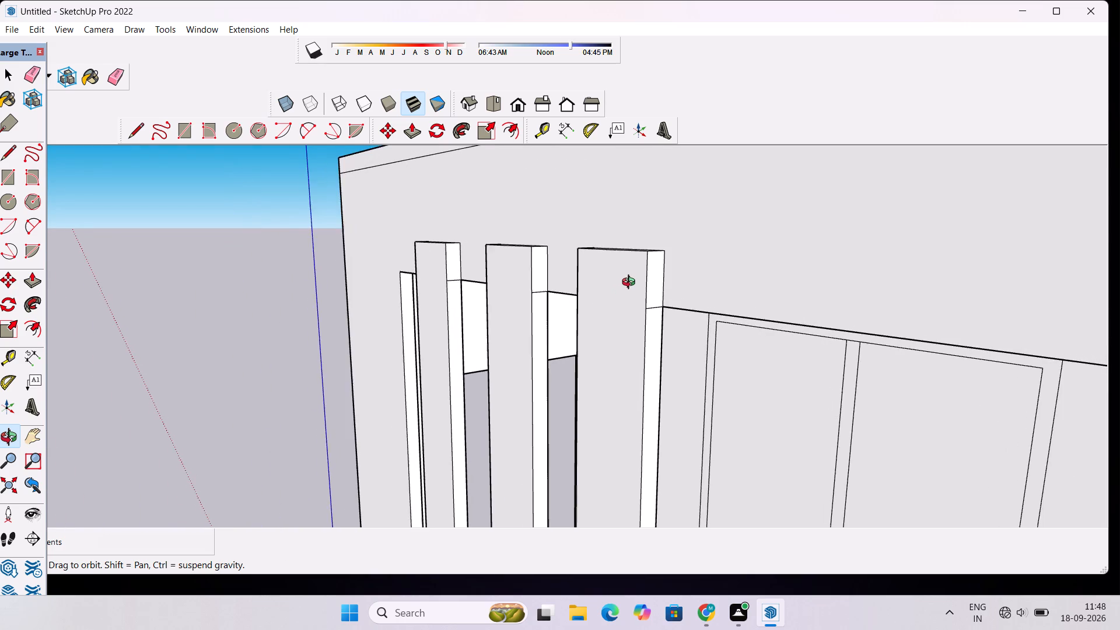
scroll(631, 283, up, 1)
key(e)
scroll(631, 283, up, 1)
scroll(659, 324, up, 4)
drag(663, 299, 660, 311)
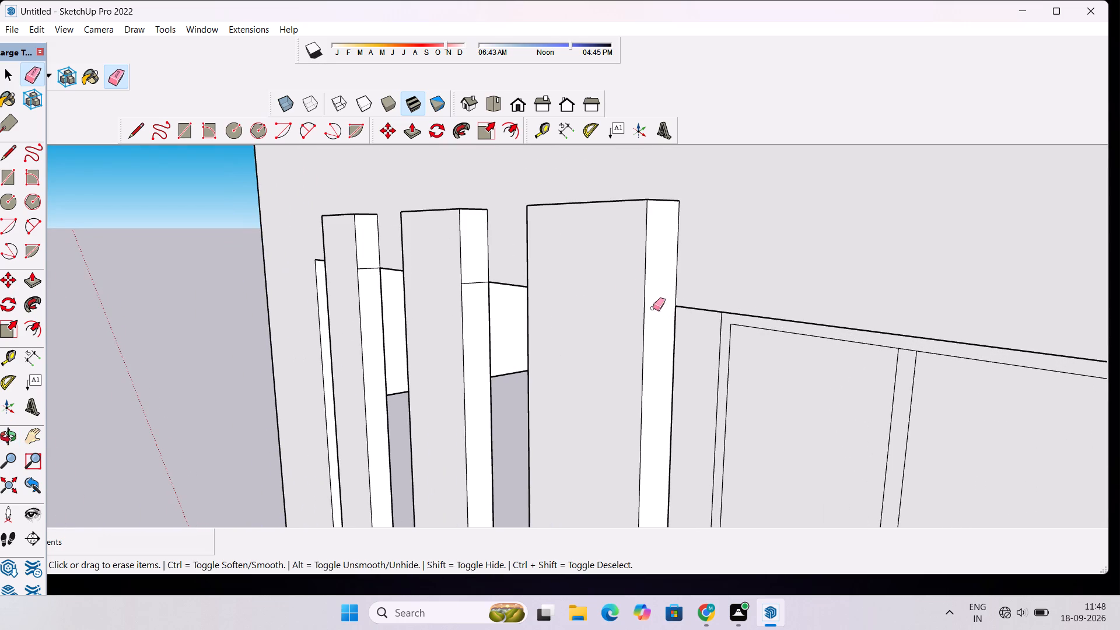
scroll(473, 285, up, 5)
drag(475, 264, 475, 274)
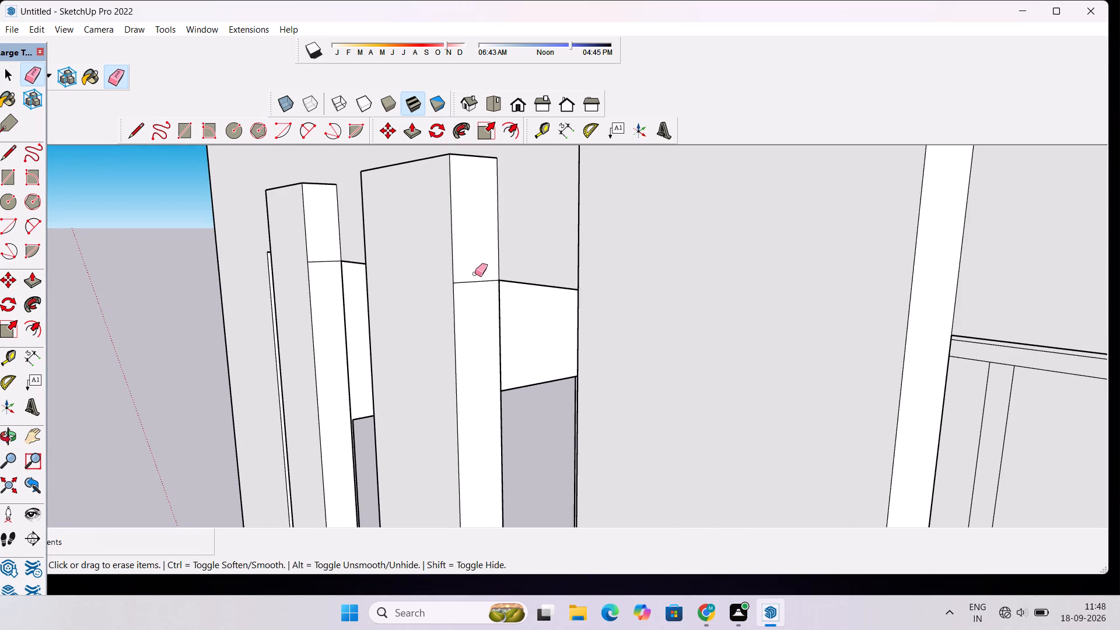
drag(475, 274, 473, 289)
scroll(330, 255, up, 4)
drag(330, 252, 331, 273)
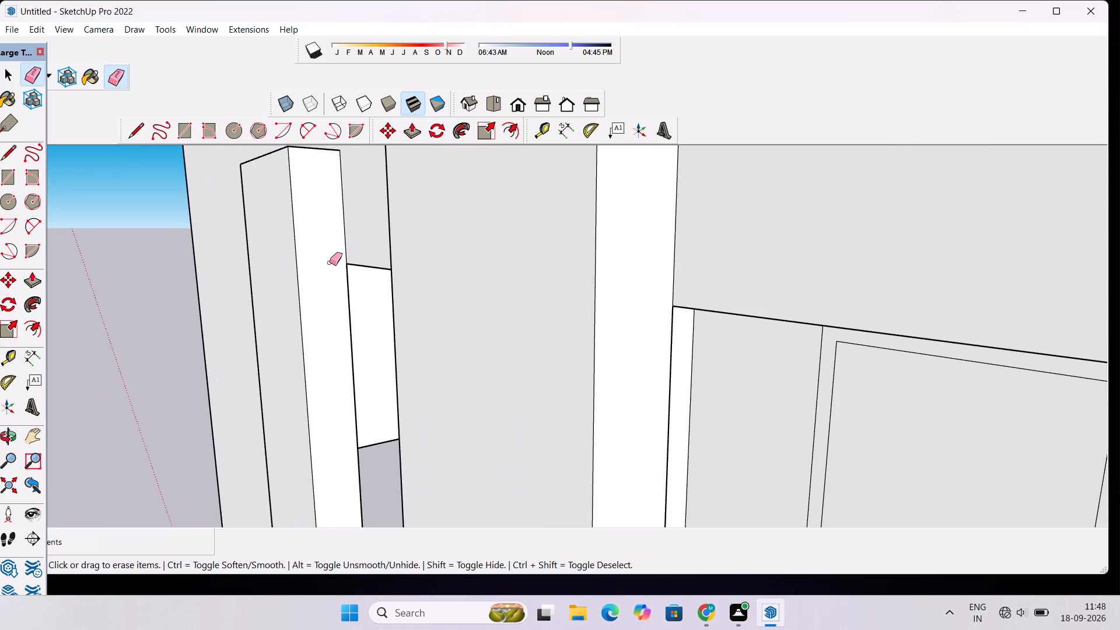
Examine the three cleaned-up strips and the whole front of the house from outside.
scroll(330, 262, down, 10)
key(o)
scroll(330, 262, down, 13)
drag(230, 276, 348, 278)
scroll(353, 273, down, 3)
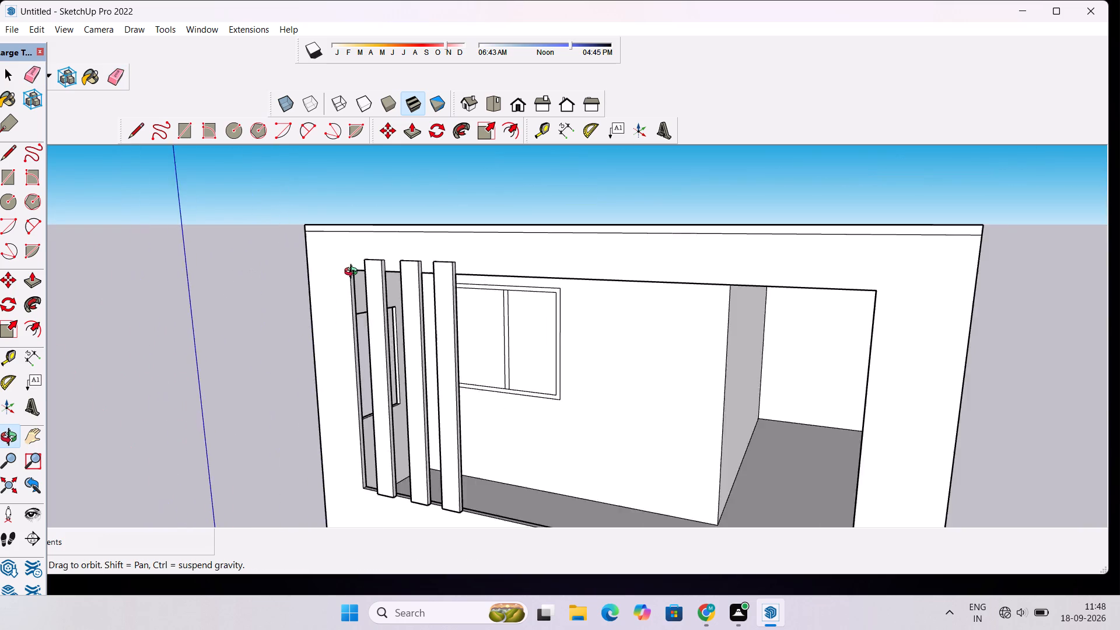
scroll(353, 273, down, 9)
drag(339, 307, 520, 295)
scroll(520, 295, down, 6)
drag(520, 306, 432, 312)
scroll(449, 310, up, 4)
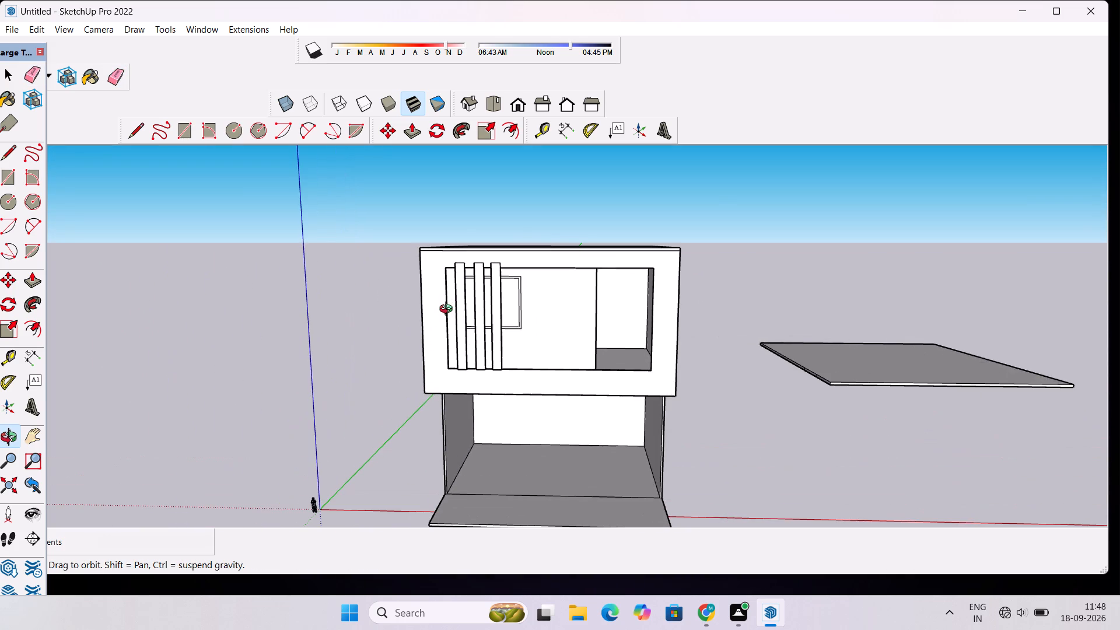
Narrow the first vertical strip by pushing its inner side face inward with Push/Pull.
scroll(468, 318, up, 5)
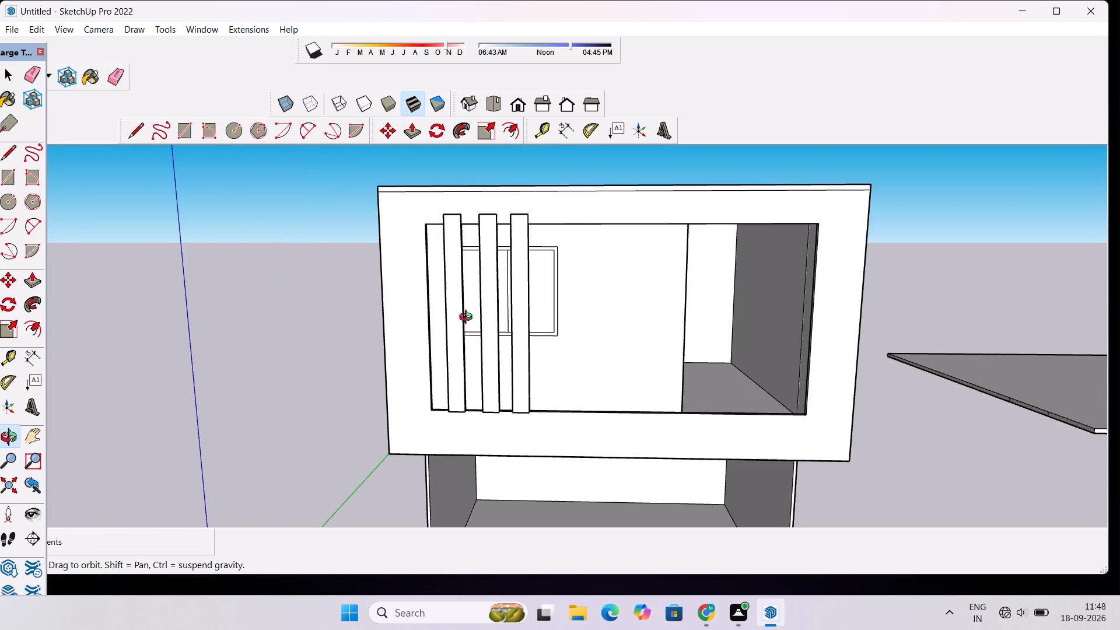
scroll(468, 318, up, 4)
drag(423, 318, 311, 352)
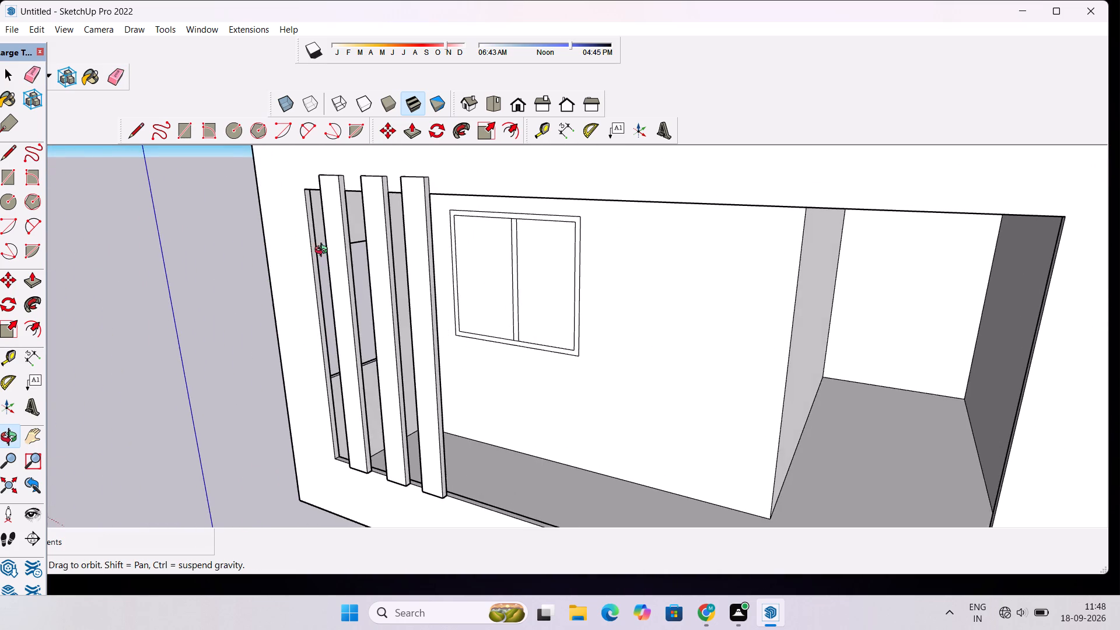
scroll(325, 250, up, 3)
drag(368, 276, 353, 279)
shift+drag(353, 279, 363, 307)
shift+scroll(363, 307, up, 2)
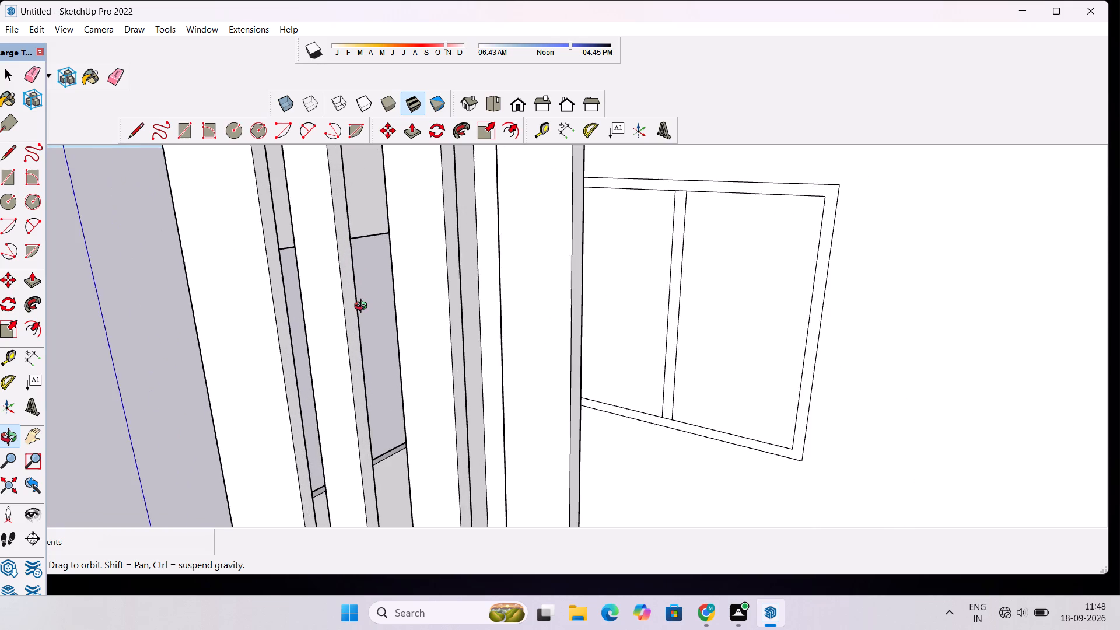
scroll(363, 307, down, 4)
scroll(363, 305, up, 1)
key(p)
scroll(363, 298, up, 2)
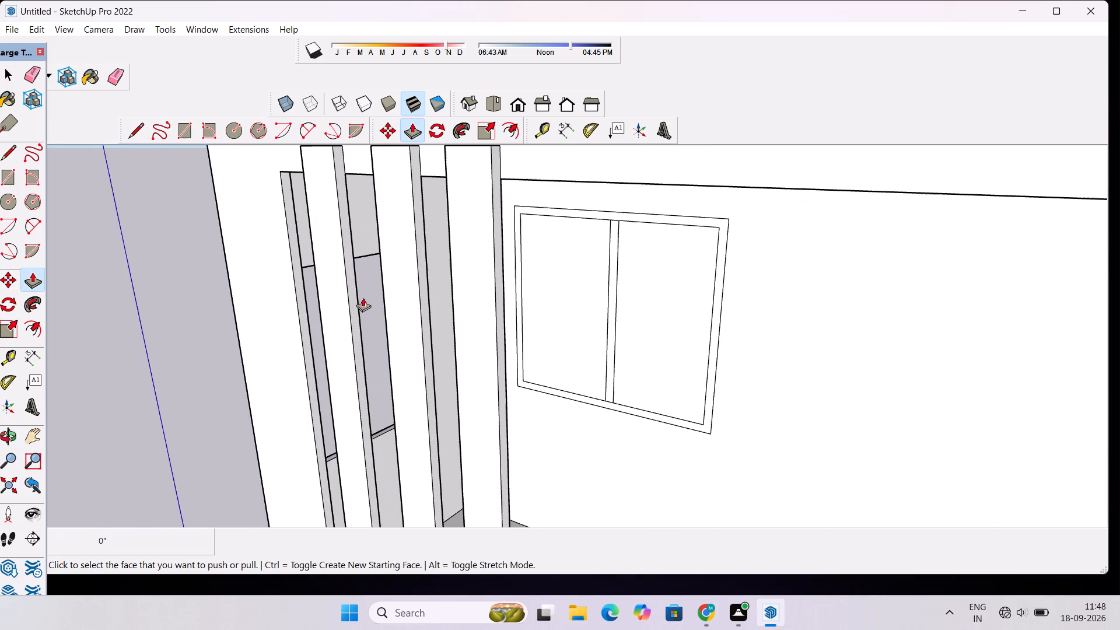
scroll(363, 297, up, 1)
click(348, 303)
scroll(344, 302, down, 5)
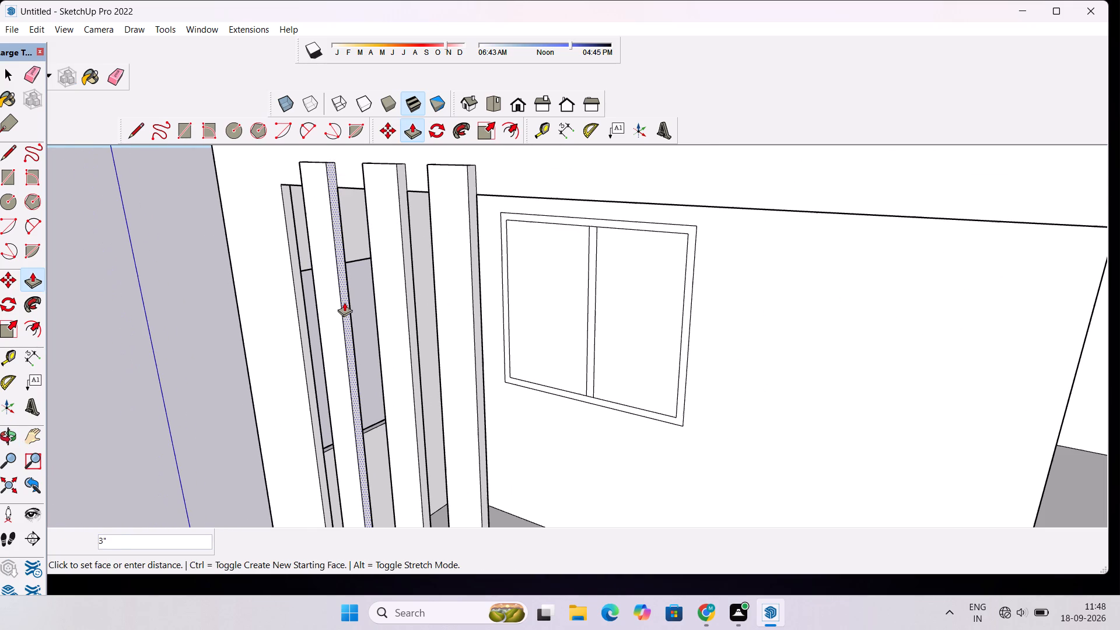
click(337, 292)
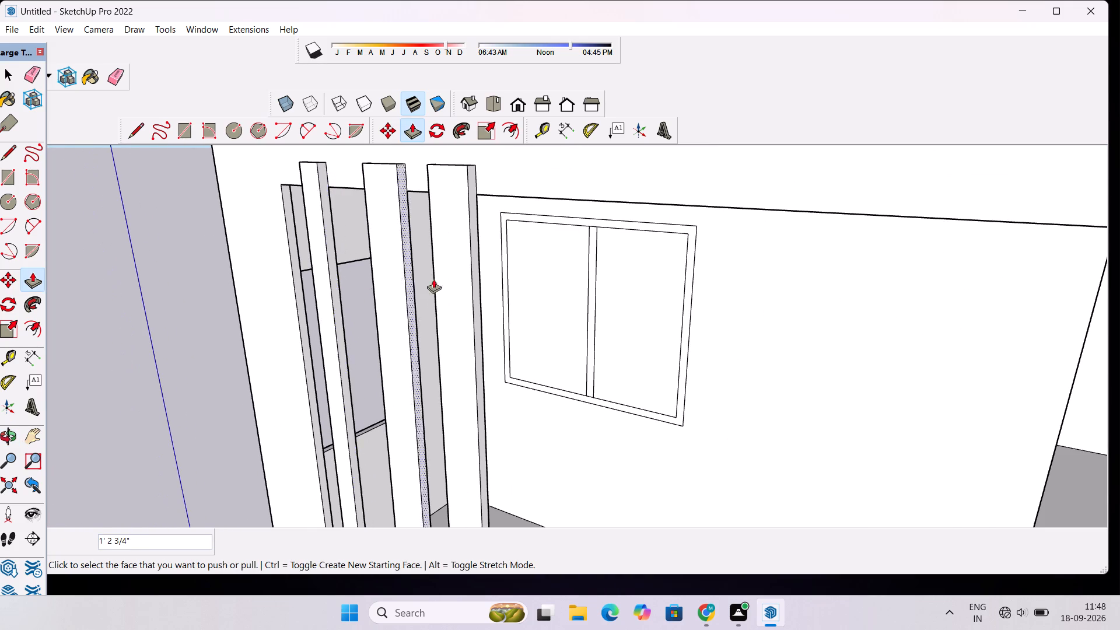
Examine the width of the first strip against the other two from the front of the balcony opening.
scroll(452, 275, down, 6)
key(o)
drag(277, 308, 395, 296)
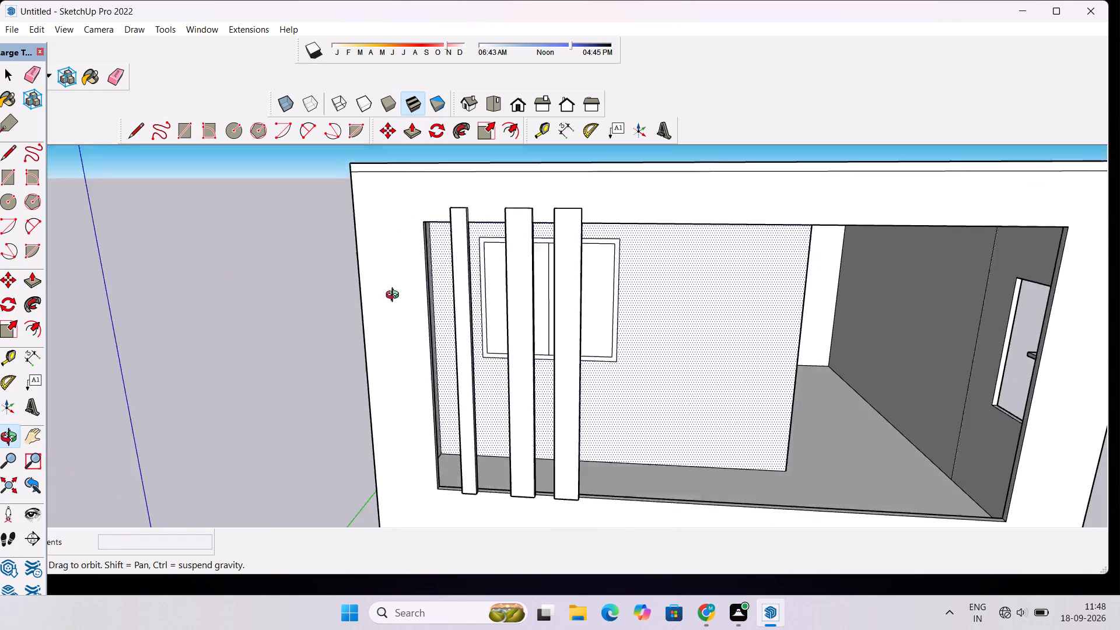
drag(395, 296, 409, 289)
scroll(409, 289, down, 3)
scroll(485, 303, up, 2)
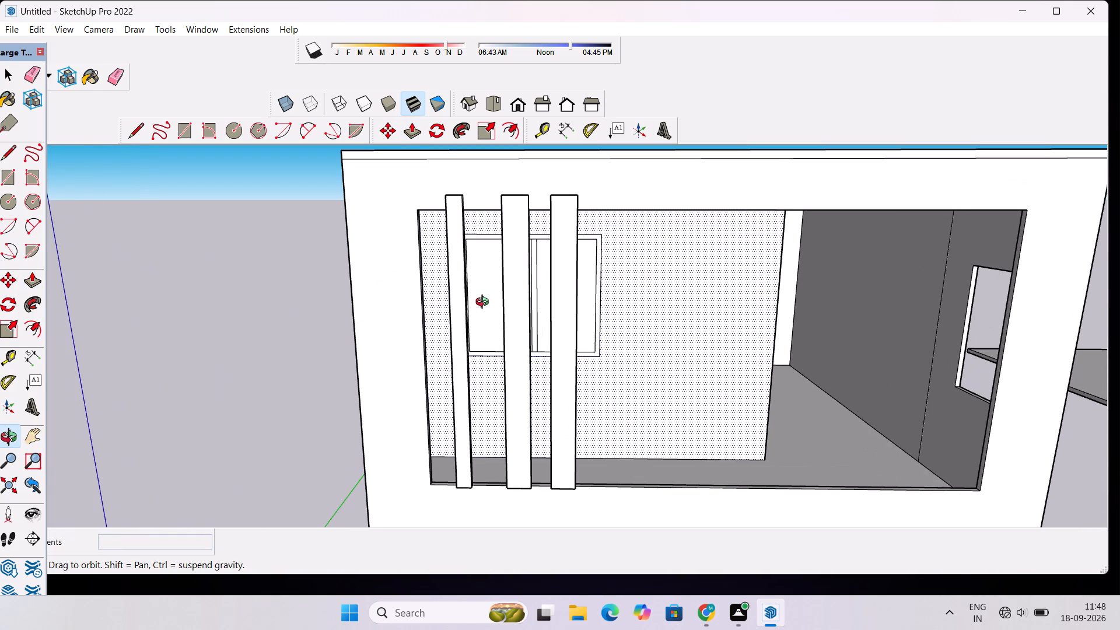
scroll(481, 295, up, 3)
scroll(475, 279, down, 9)
drag(582, 299, 544, 317)
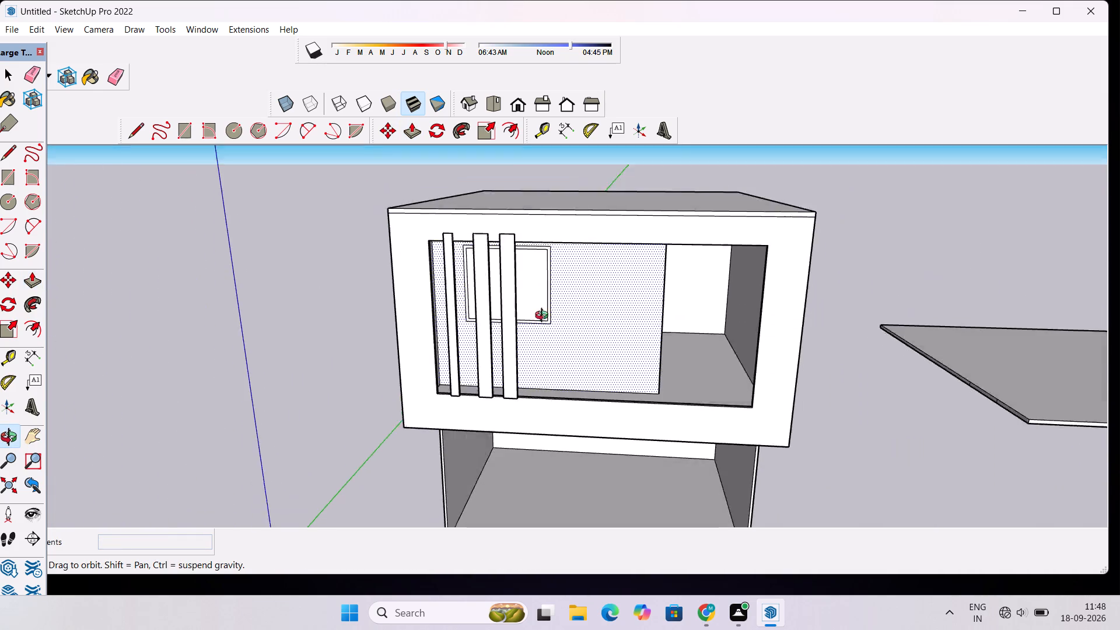
drag(544, 317, 410, 307)
scroll(438, 292, up, 4)
drag(437, 292, 568, 290)
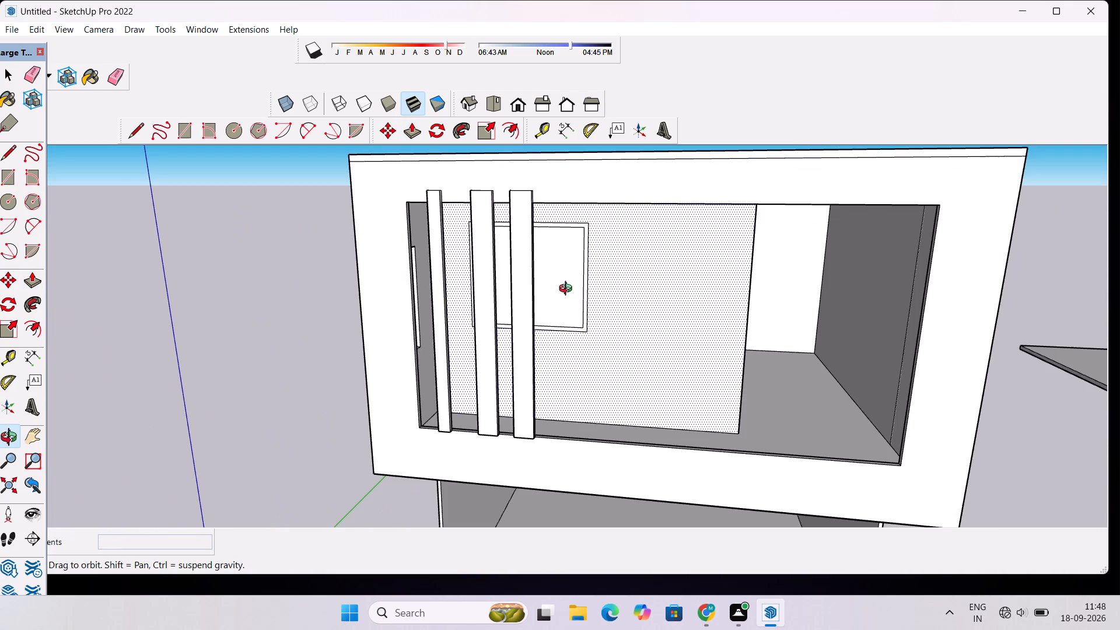
scroll(521, 288, up, 2)
Undo the solid strips and the opening cut, back to the flat strip outlines on the closed upper front wall.
key(space)
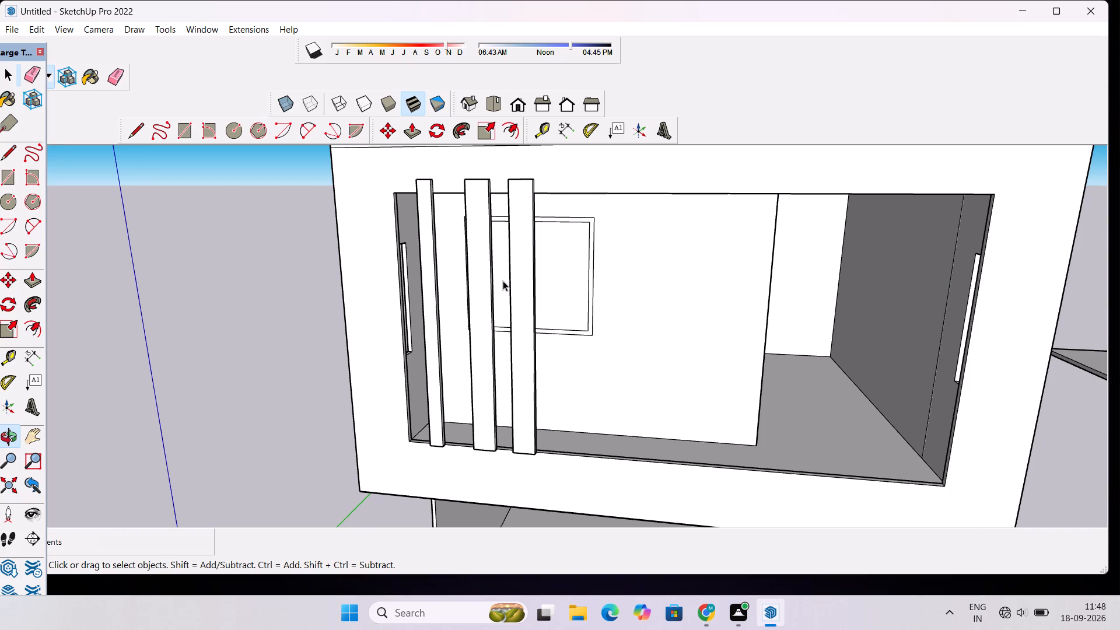
key(ctrl+z)
key(ctrl+z)
key(ctrl+z)
key(ctrl+z)
key(ctrl+z)
key(ctrl+z)
key(ctrl+z)
key(ctrl+z)
key(ctrl+z)
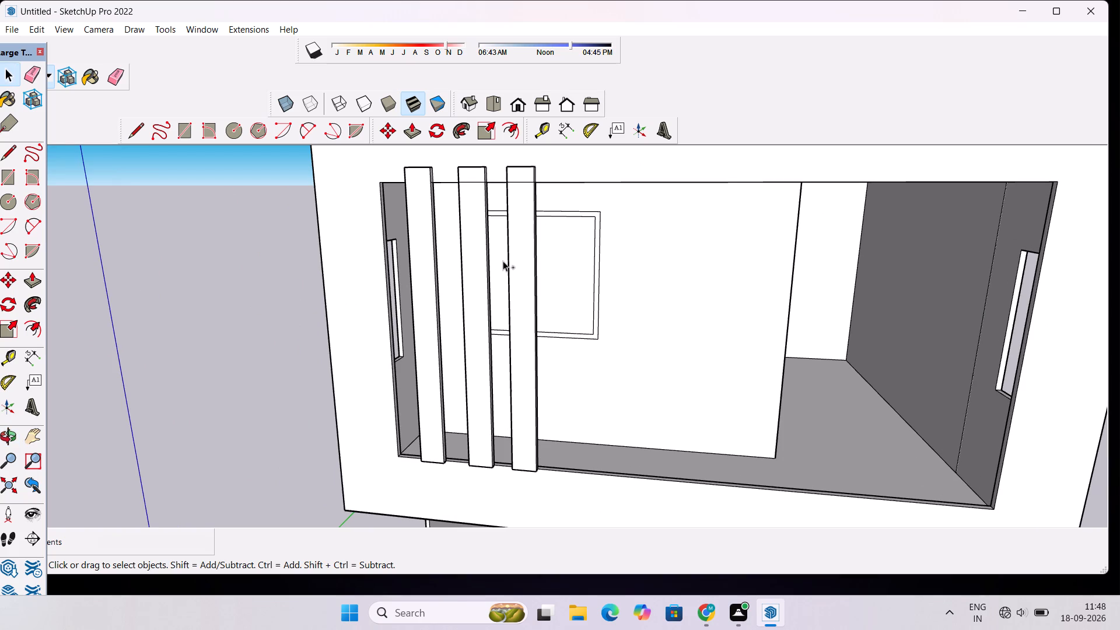
key(ctrl+z)
key(ctrl+z)
key(ctrl+z)
key(ctrl+z)
key(ctrl+z)
key(ctrl+z)
key(ctrl+z)
key(ctrl+z)
key(ctrl+z)
key(ctrl+z)
key(ctrl+z)
key(ctrl+z)
key(ctrl+z)
key(ctrl+z)
key(ctrl+z)
key(ctrl+z)
key(ctrl+z)
key(ctrl+z)
key(ctrl+z)
key(ctrl+z)
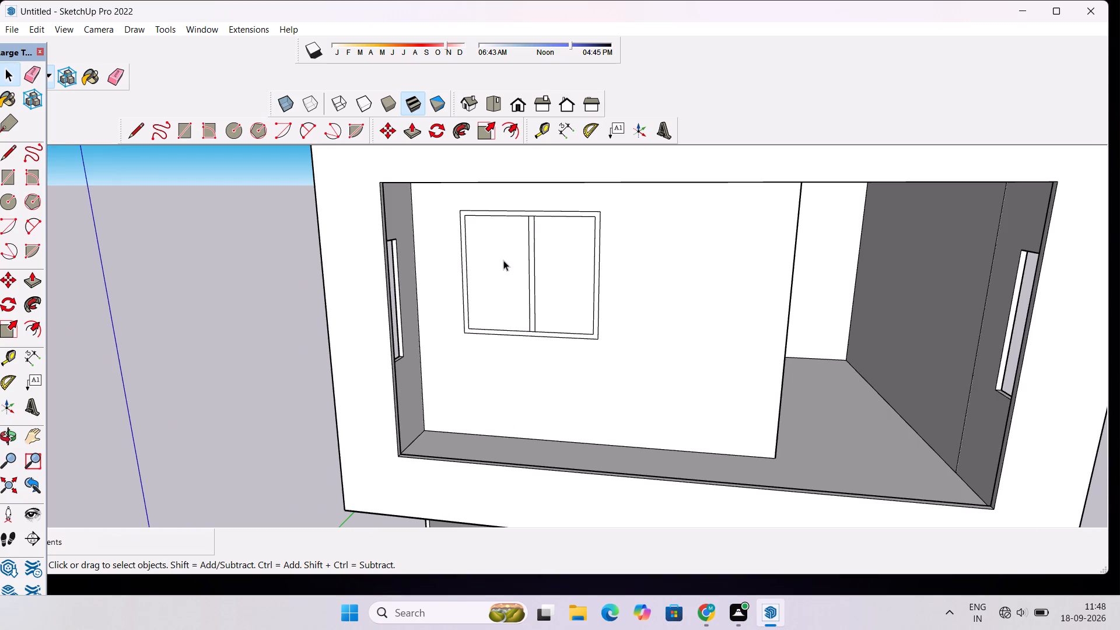
key(ctrl+y)
key(ctrl+y)
key(ctrl+y)
key(ctrl+y)
key(ctrl+y)
key(y)
scroll(503, 260, down, 4)
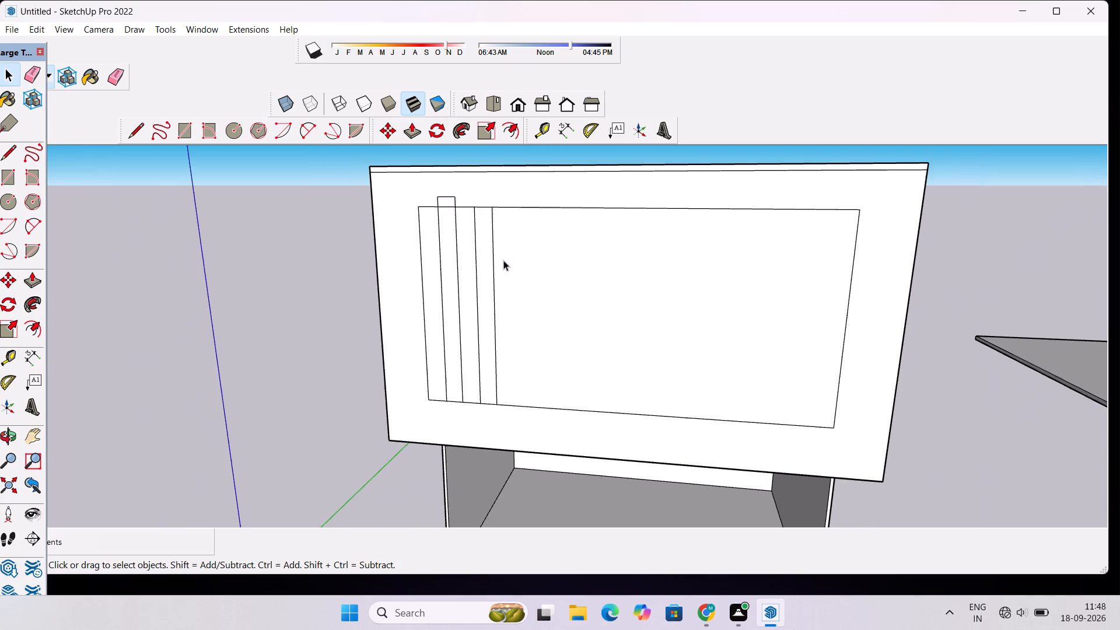
Erase the old strip outlines inside the opening rectangle and the small stub projecting above its top edge.
key(o)
drag(405, 281, 449, 279)
scroll(457, 279, up, 2)
drag(465, 286, 467, 304)
scroll(467, 304, down, 2)
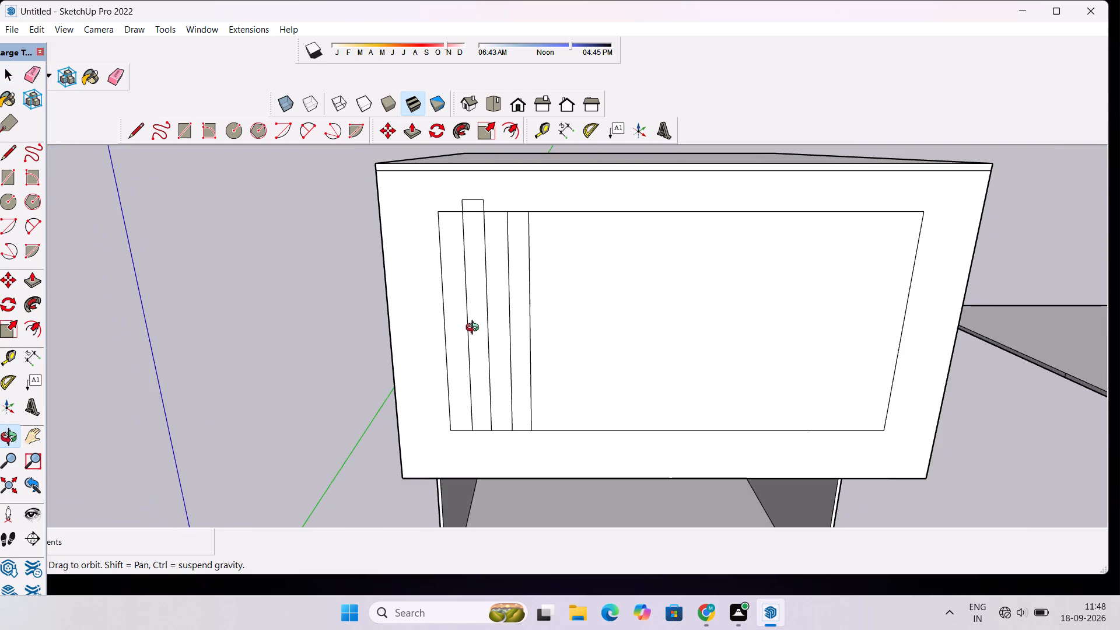
drag(496, 338, 514, 313)
scroll(516, 309, up, 1)
shift+click(516, 309)
key(e)
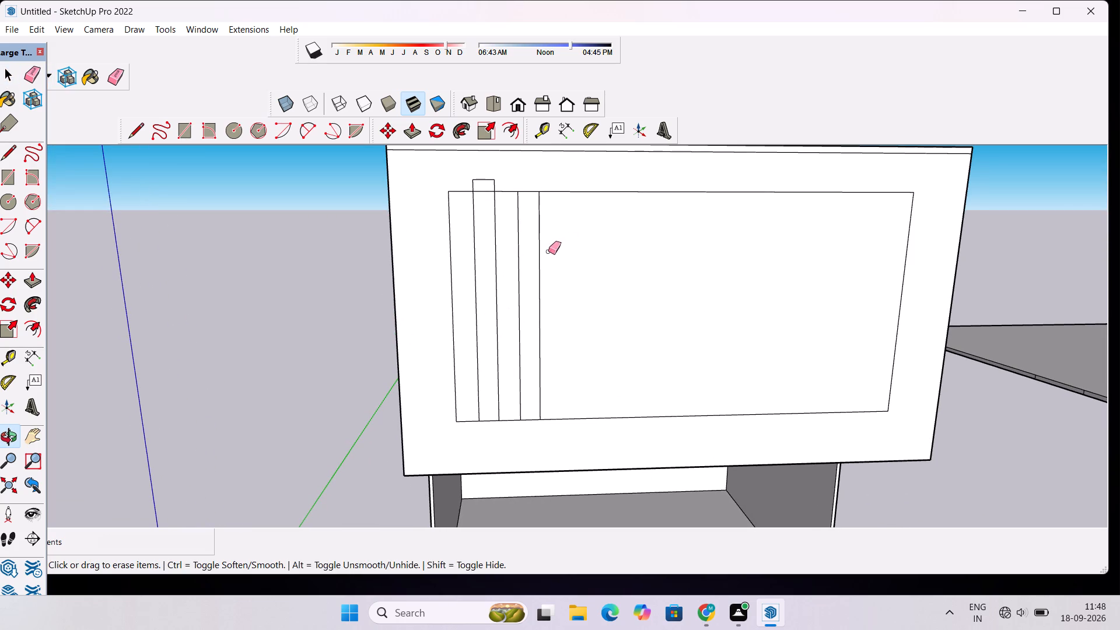
drag(559, 246, 468, 292)
click(491, 176)
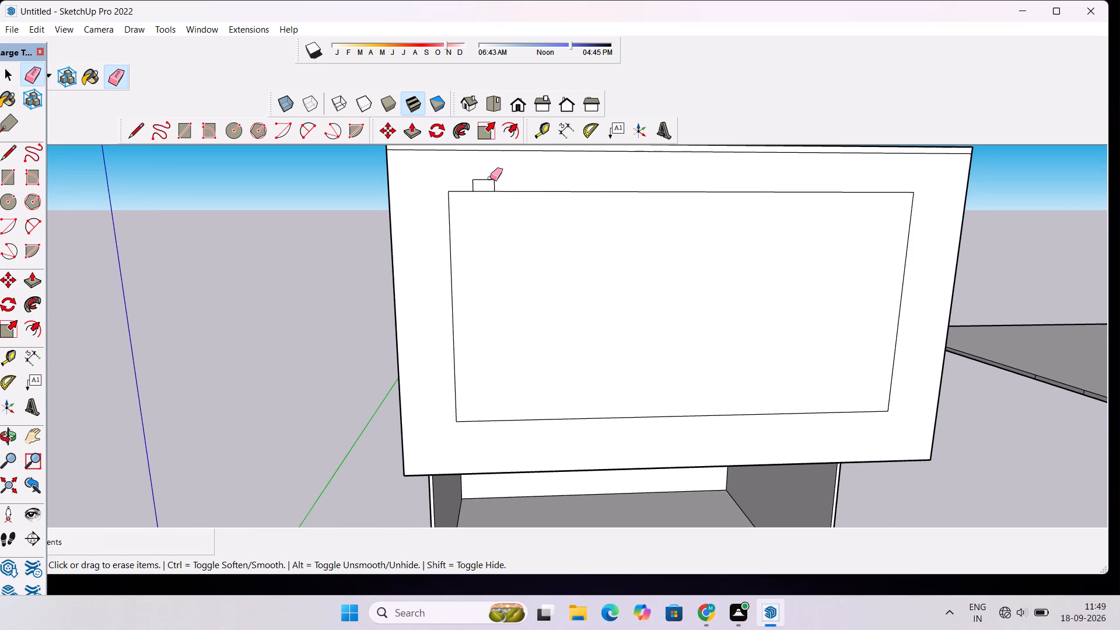
click(490, 178)
click(477, 182)
click(496, 183)
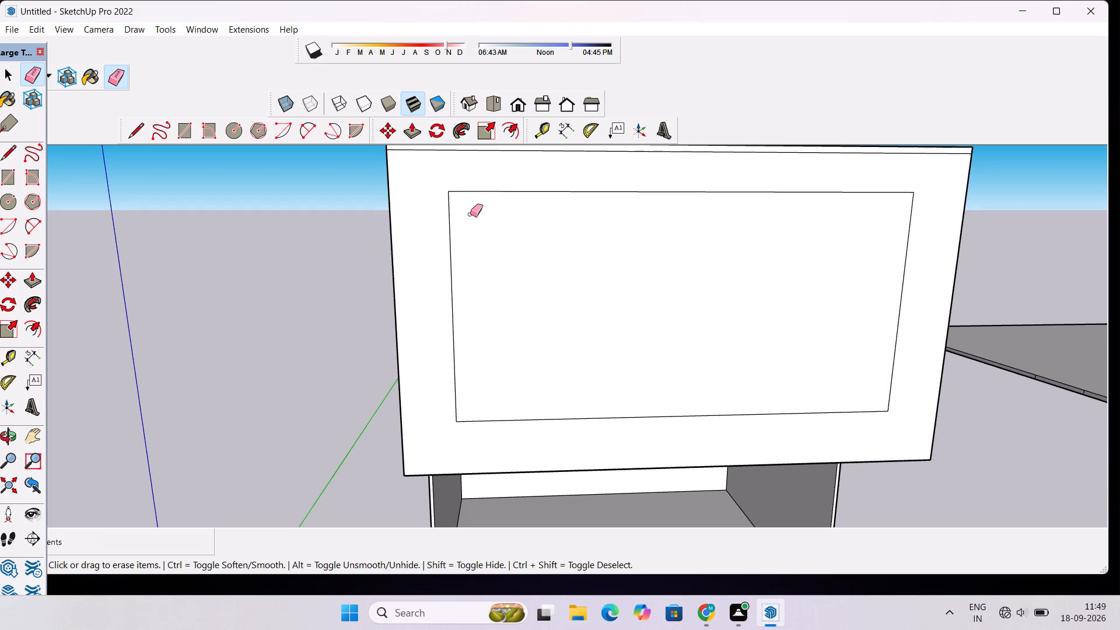
Draw a narrow vertical rectangle about 1' 9" wide and 38' 7" tall, from the opening's bottom edge near its left corner to above its top edge.
scroll(468, 219, up, 1)
key(o)
scroll(467, 220, down, 3)
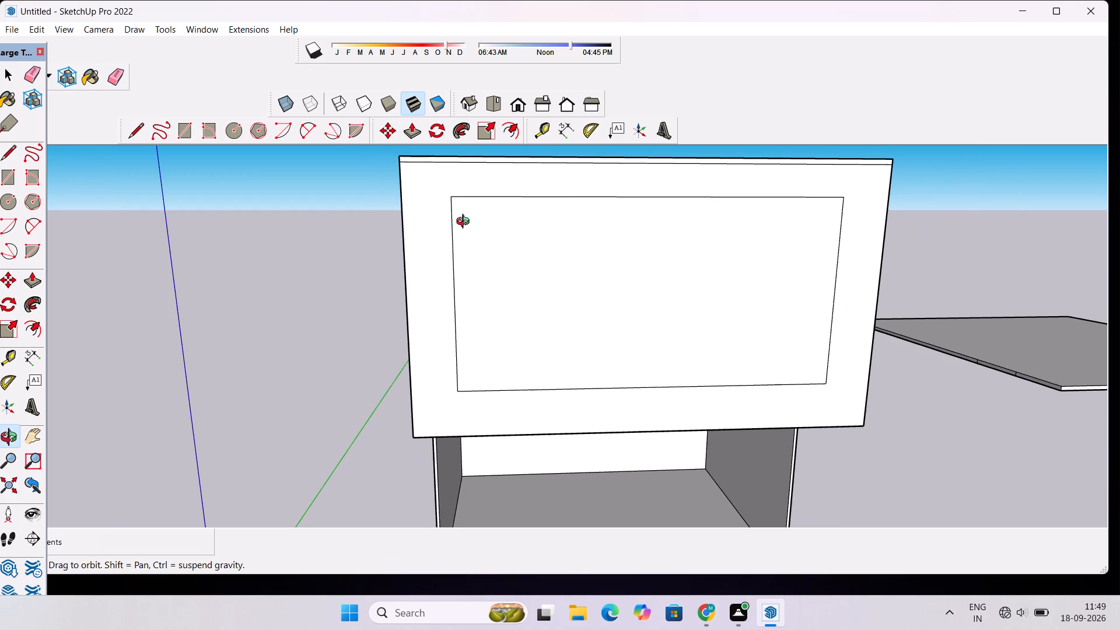
shift+drag(478, 246, 431, 253)
scroll(431, 253, up, 1)
shift+drag(439, 273, 406, 271)
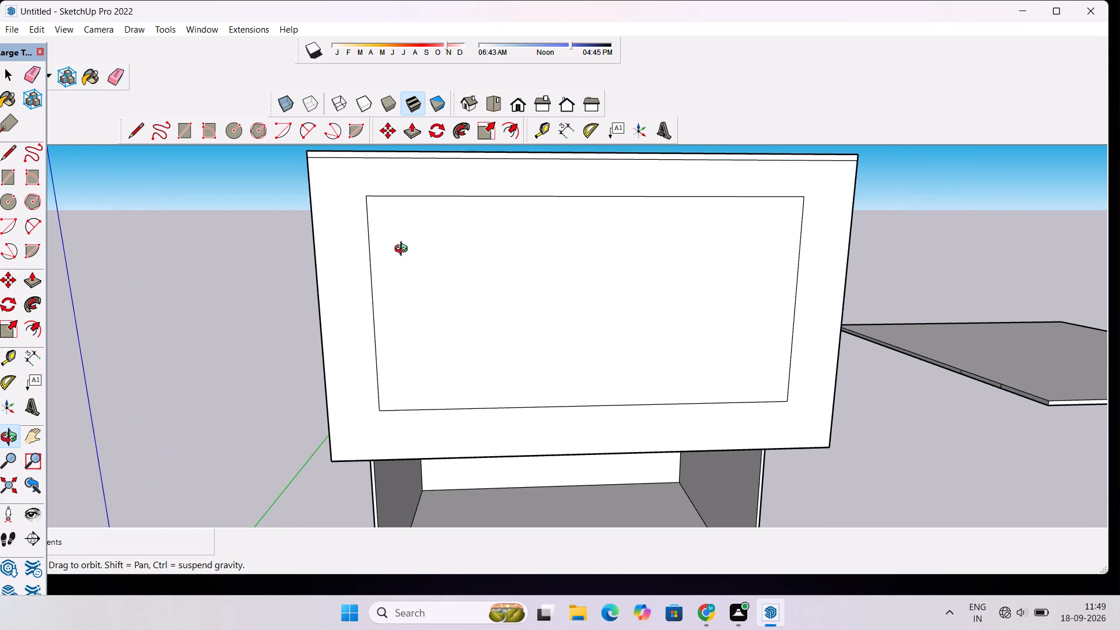
scroll(404, 262, down, 2)
scroll(440, 323, up, 2)
shift+drag(429, 325, 412, 328)
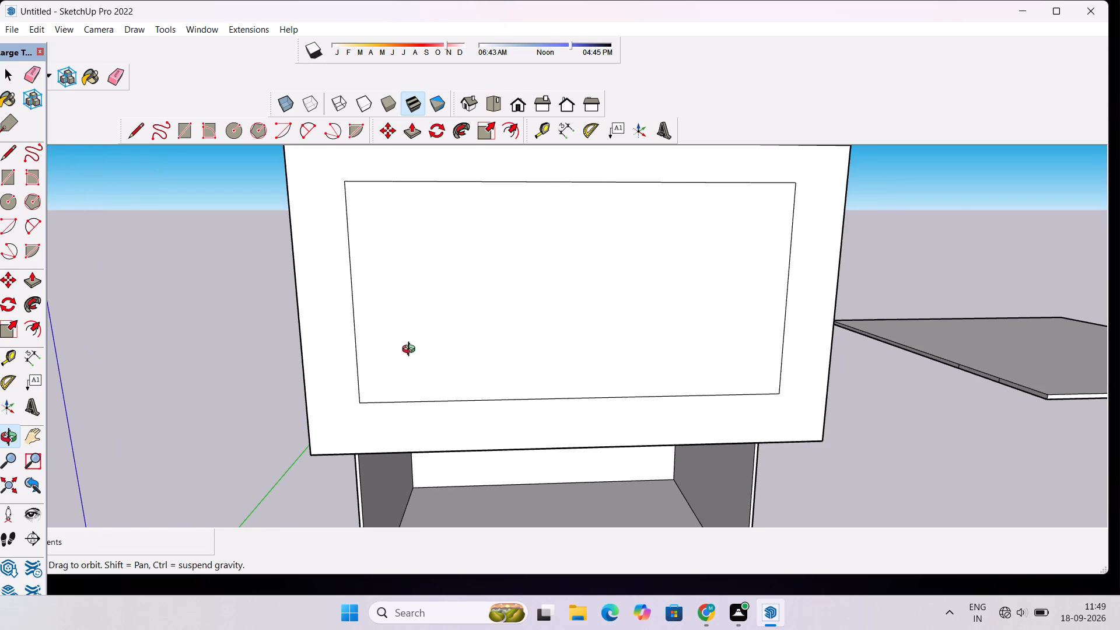
drag(487, 386, 497, 362)
drag(398, 380, 399, 404)
drag(538, 357, 478, 346)
drag(382, 380, 401, 391)
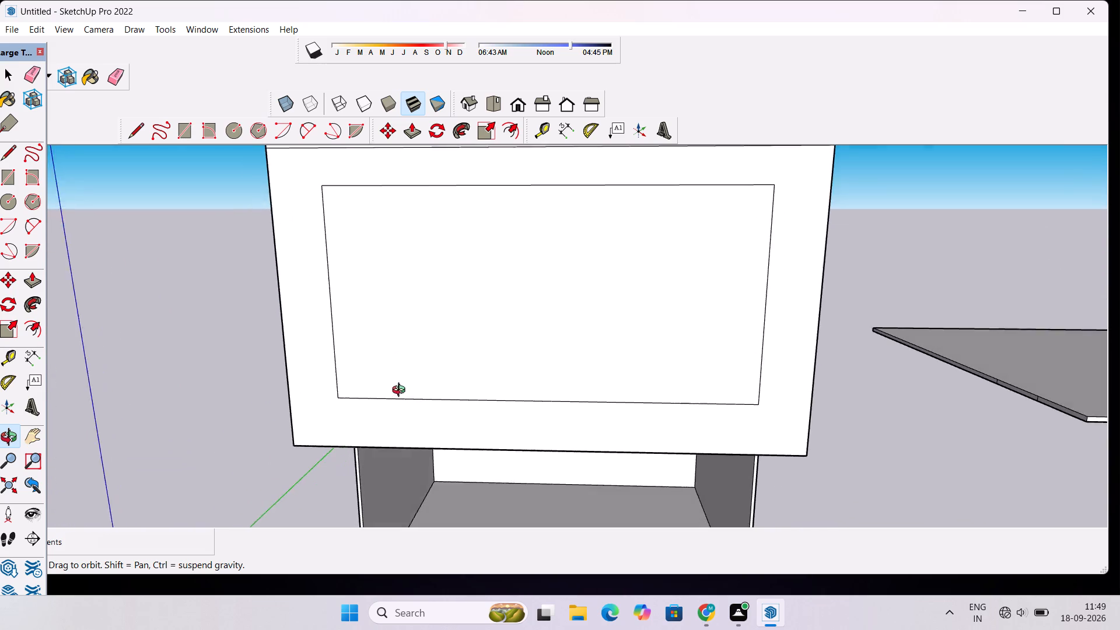
drag(401, 391, 422, 391)
shift+drag(454, 345, 425, 324)
key(r)
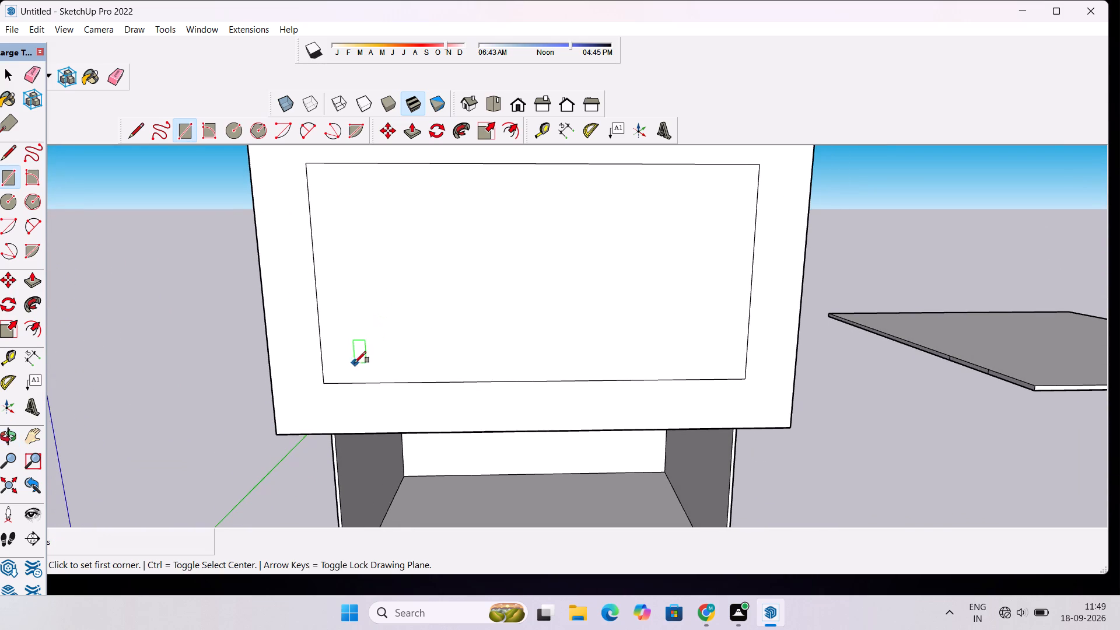
click(336, 383)
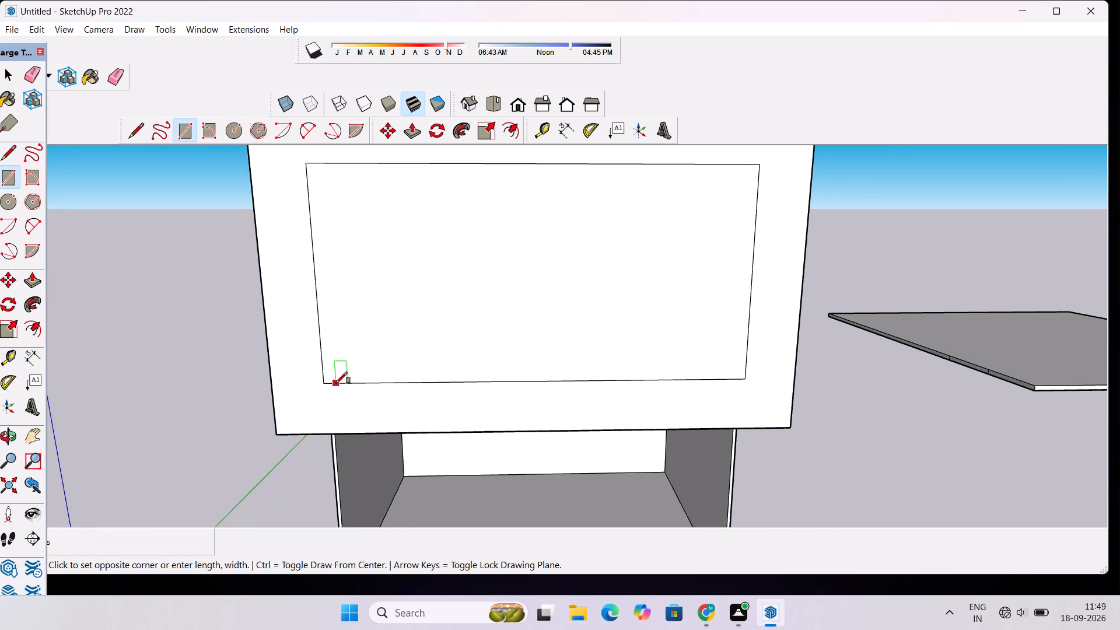
scroll(341, 280, down, 1)
scroll(341, 204, down, 1)
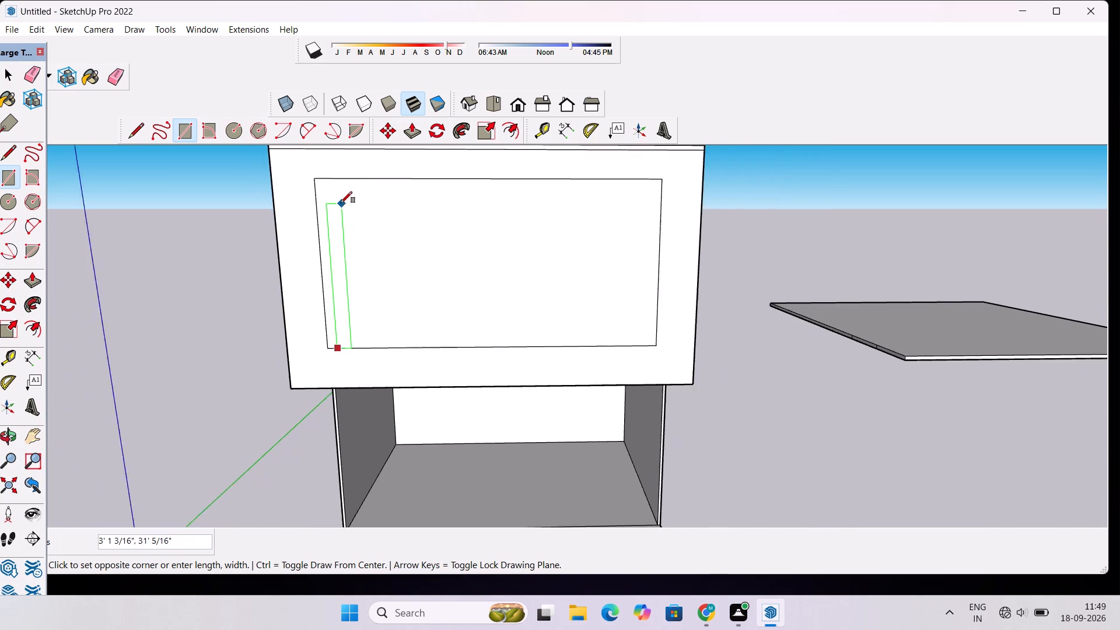
scroll(341, 203, down, 3)
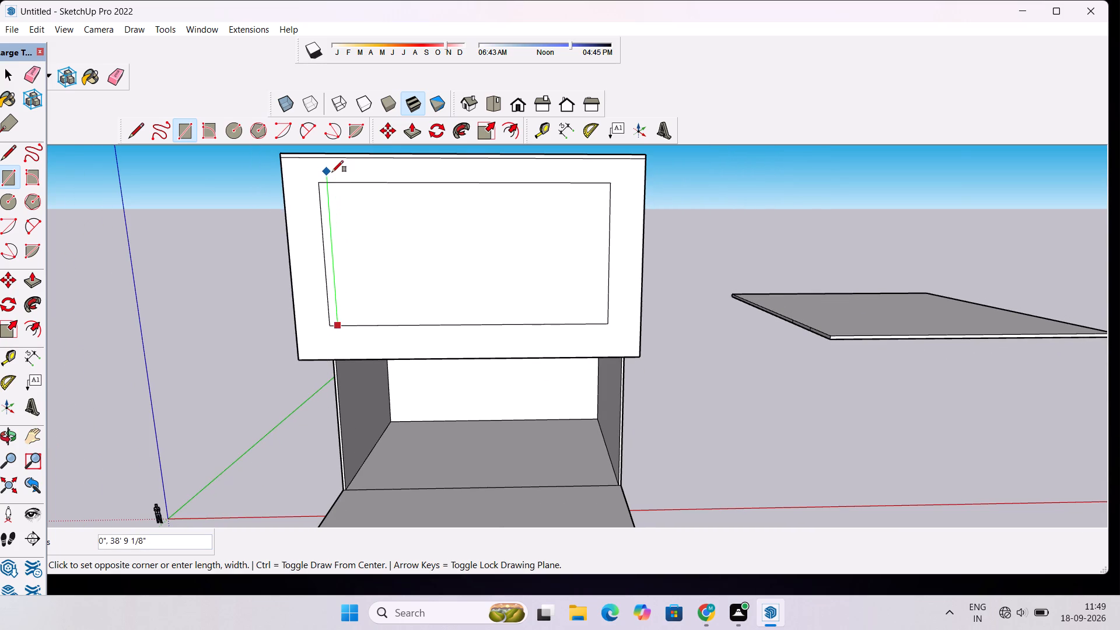
scroll(332, 172, up, 5)
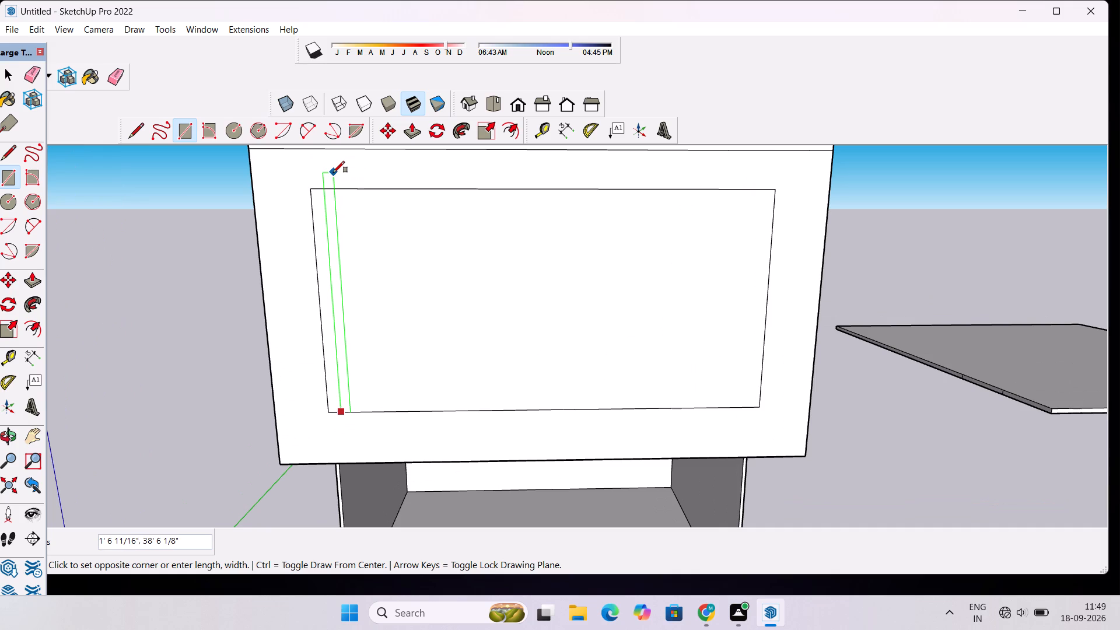
click(334, 172)
key(space)
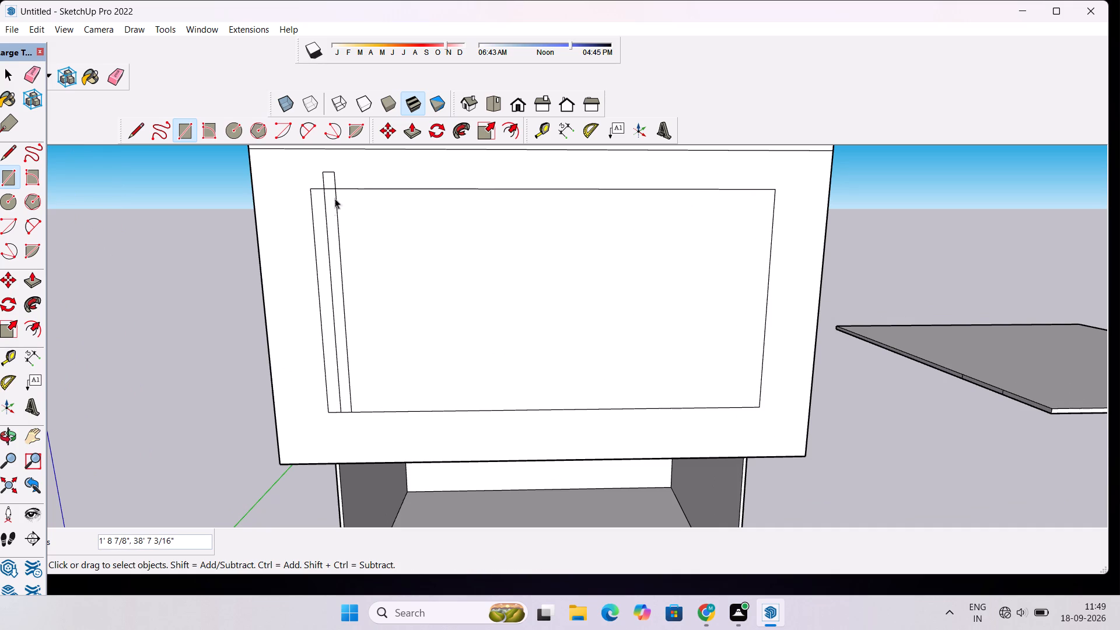
Copy the new strip's face and edges within the opening twice along the bottom edge, placing the first copy about 3' 5" from the original.
double_click(335, 236)
key(n)
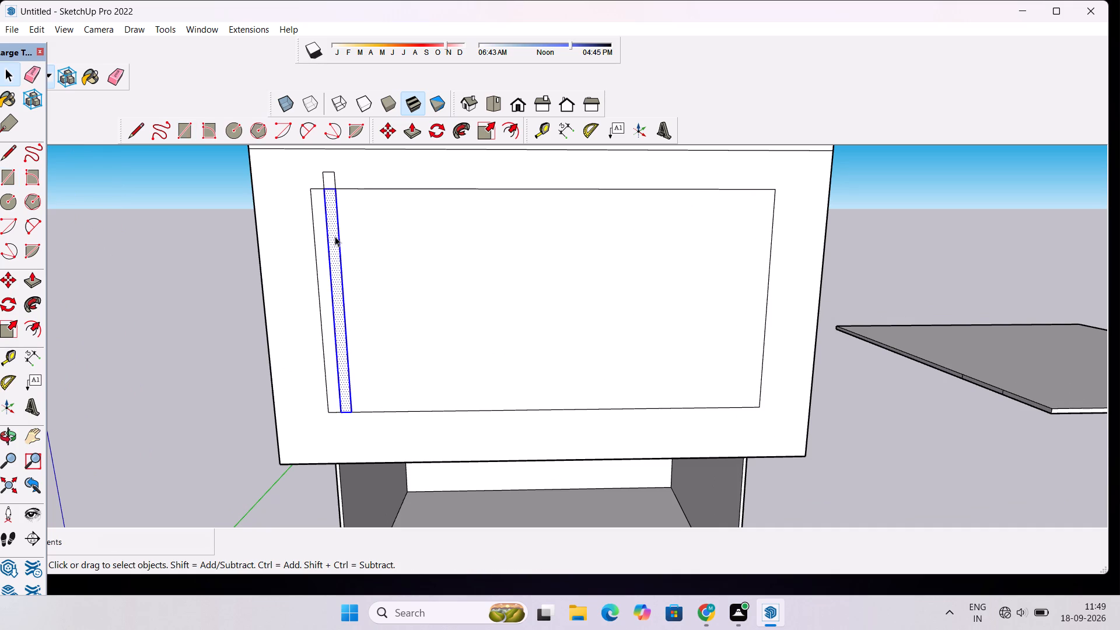
key(m)
scroll(329, 421, up, 3)
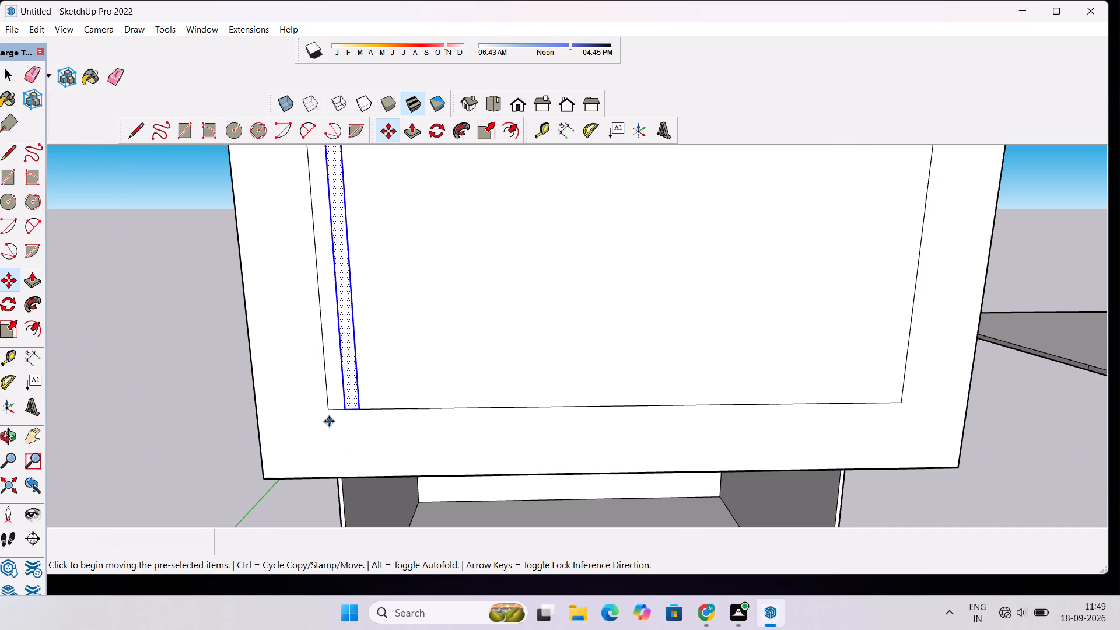
click(343, 411)
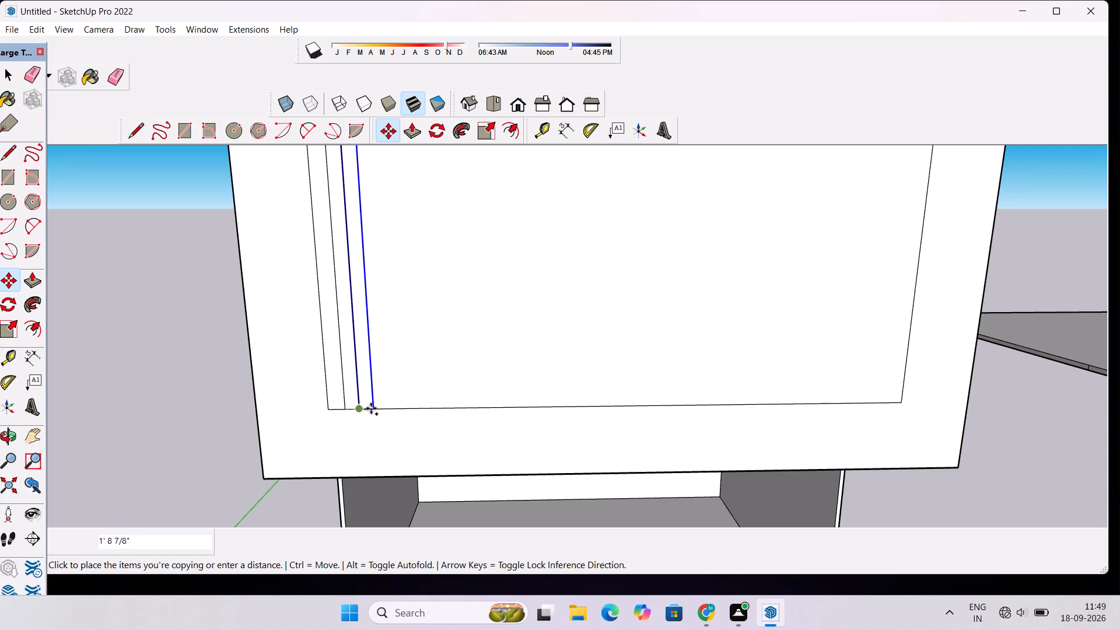
scroll(373, 408, down, 1)
click(373, 408)
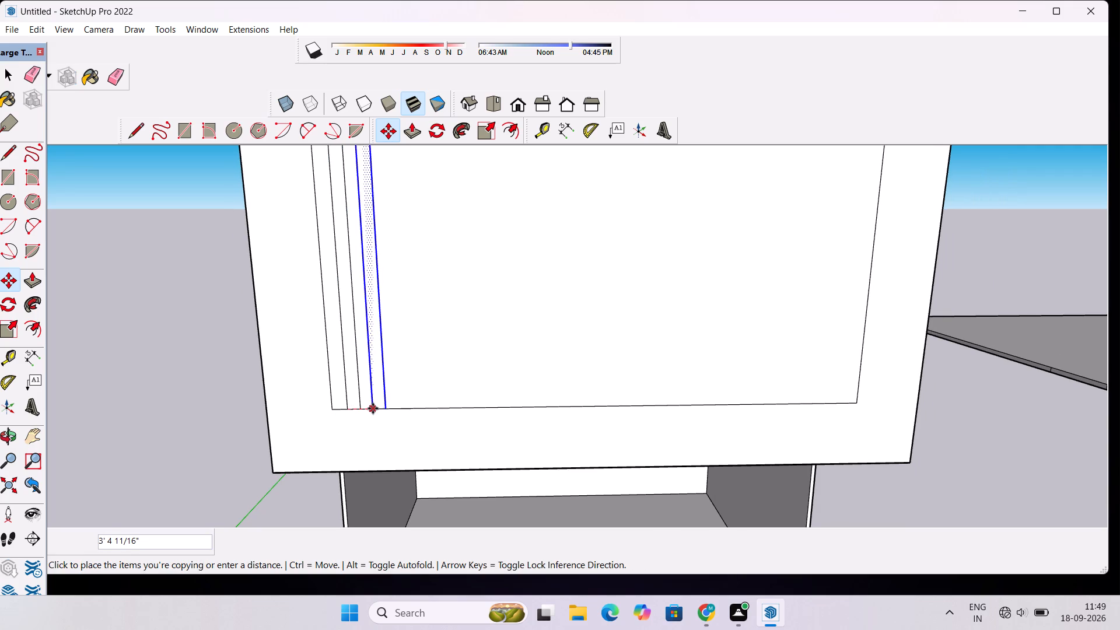
click(373, 407)
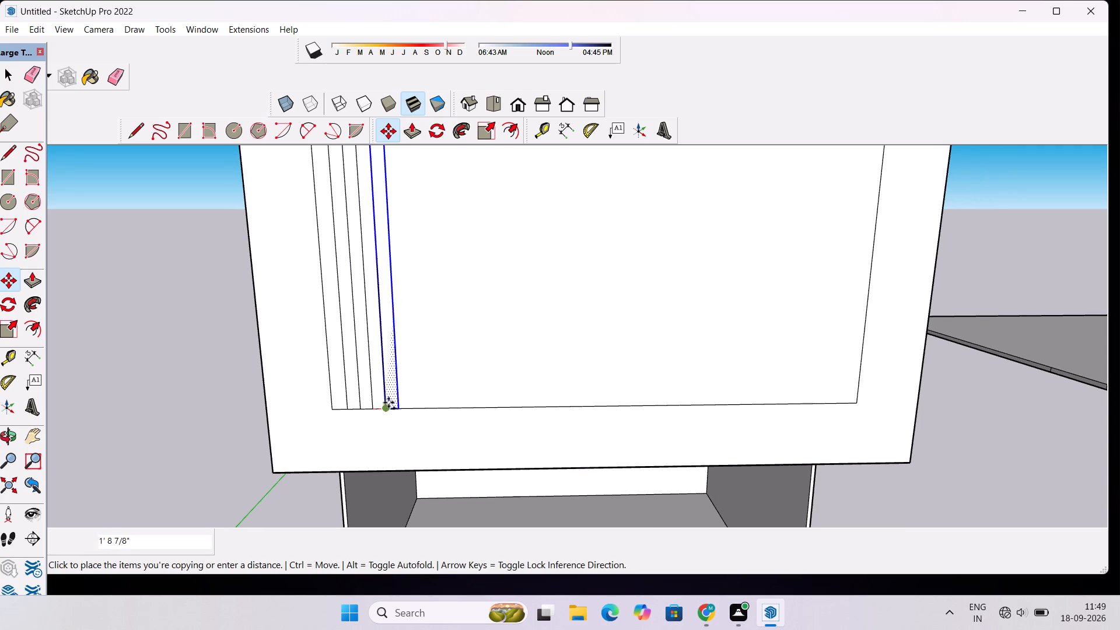
click(395, 404)
scroll(355, 427, down, 4)
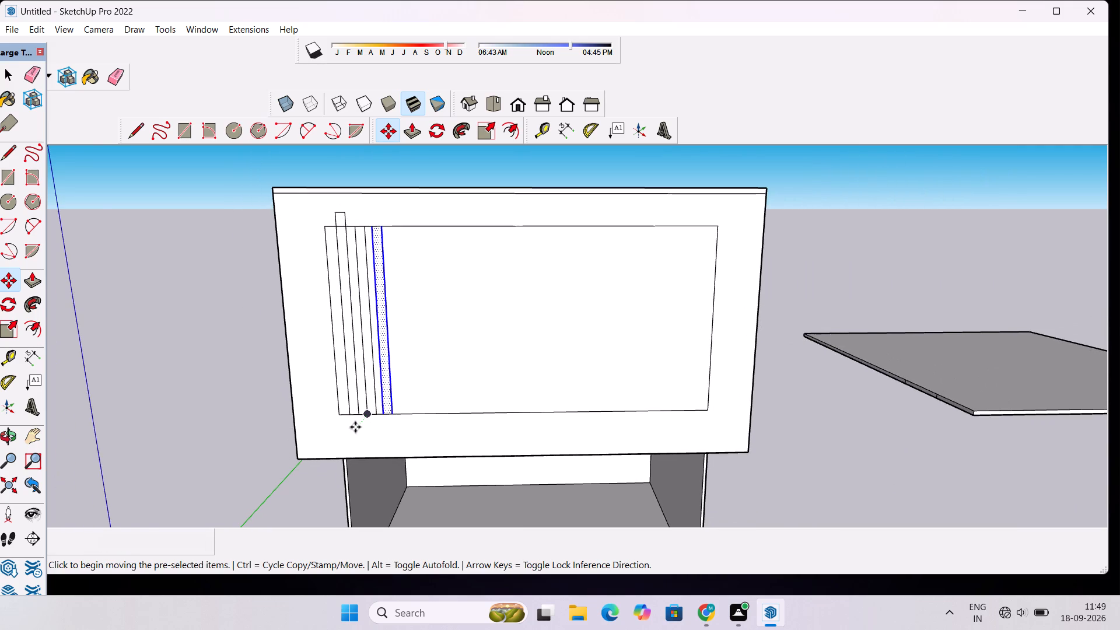
Copy the stub above the first strip onto the second and third strips, offset about 3' 5" and a further 3' 1".
scroll(355, 427, down, 2)
scroll(355, 427, up, 3)
key(o)
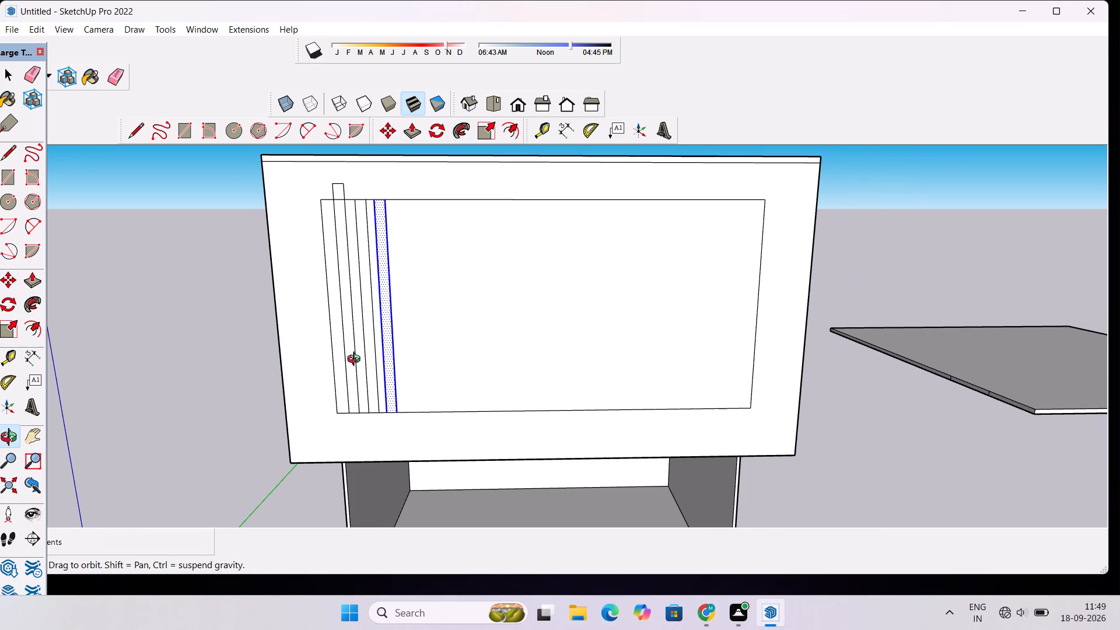
drag(340, 379, 340, 364)
shift+drag(340, 344, 355, 427)
scroll(381, 289, up, 4)
shift+drag(379, 290, 380, 325)
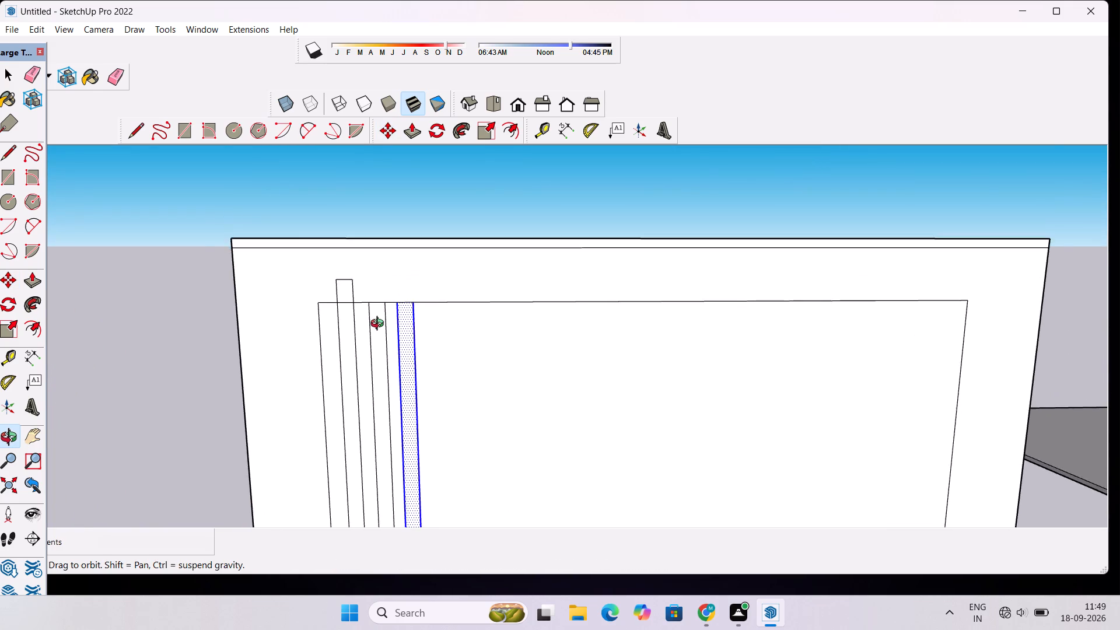
scroll(380, 325, up, 2)
key(space)
click(397, 201)
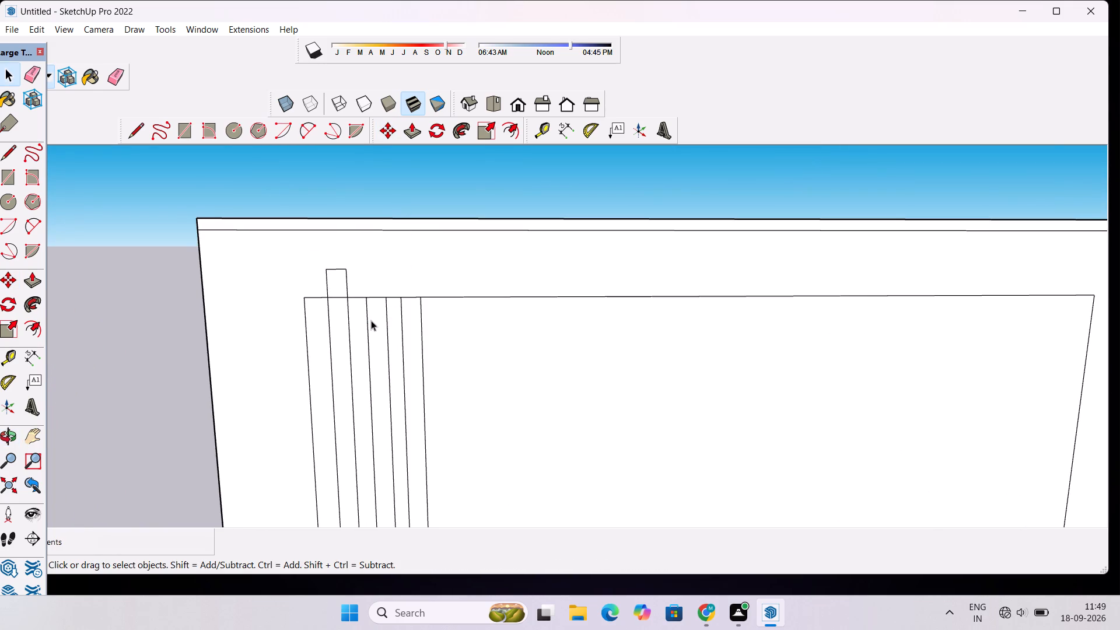
double_click(339, 286)
key(m)
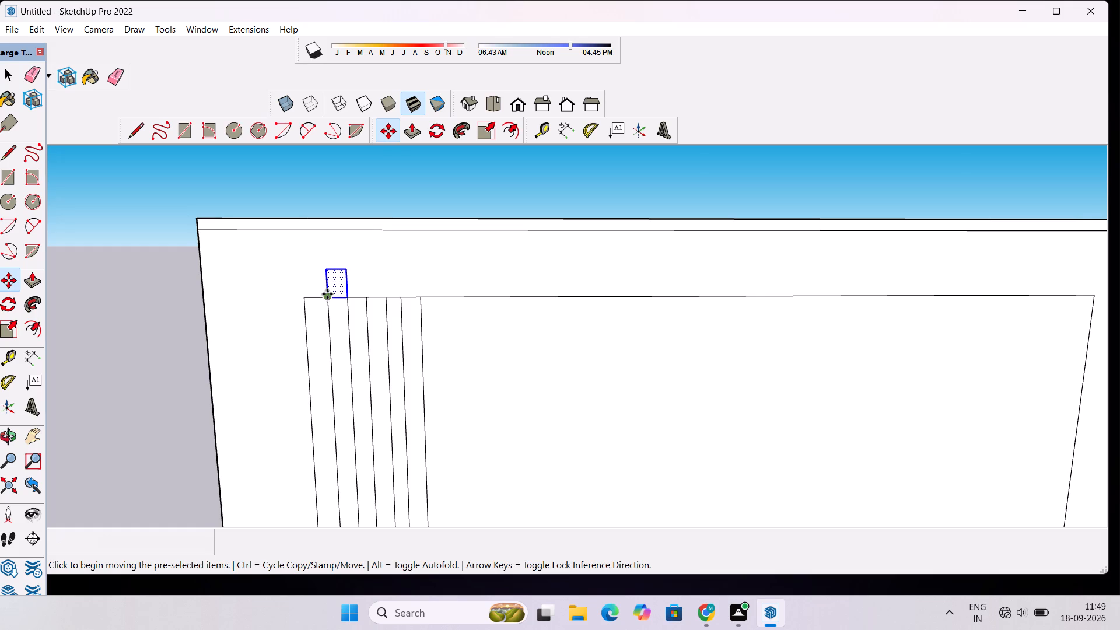
click(327, 294)
click(365, 296)
click(367, 296)
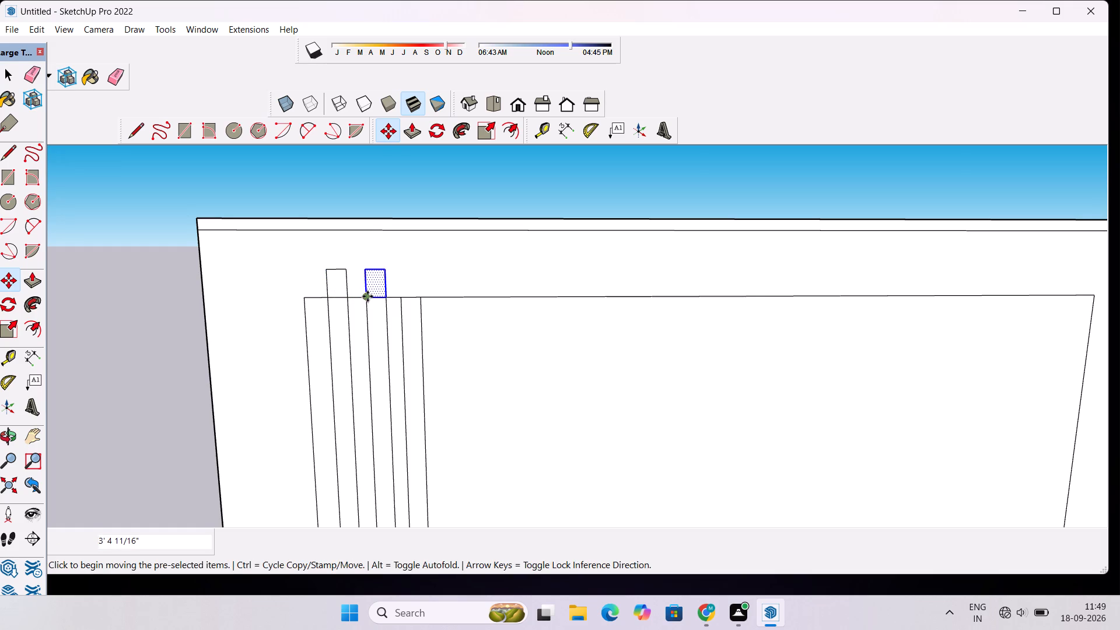
click(400, 296)
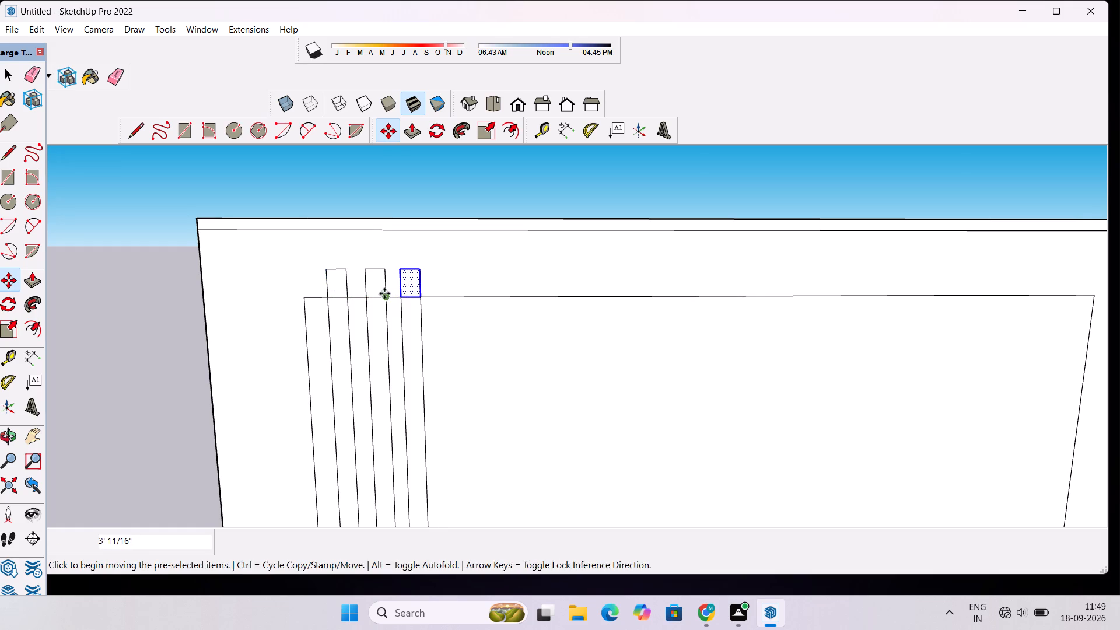
key(space)
click(183, 314)
Delete the large wall face filling the front opening beyond the third strip.
scroll(188, 313, down, 9)
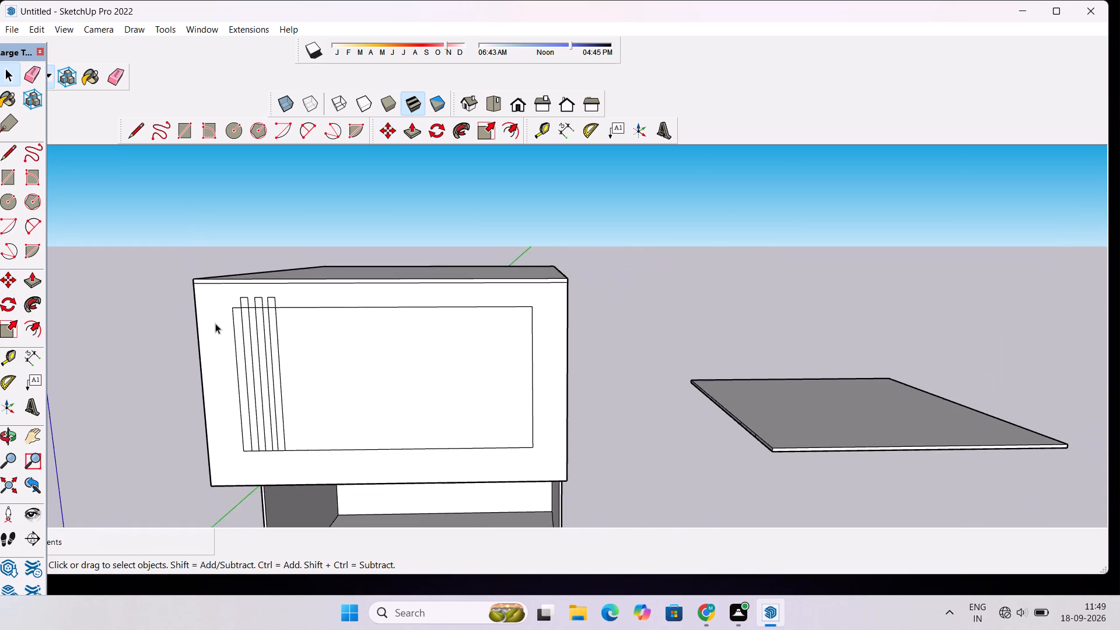
scroll(215, 323, down, 2)
scroll(219, 400, up, 4)
click(349, 344)
drag(353, 344, 306, 355)
key(Delete)
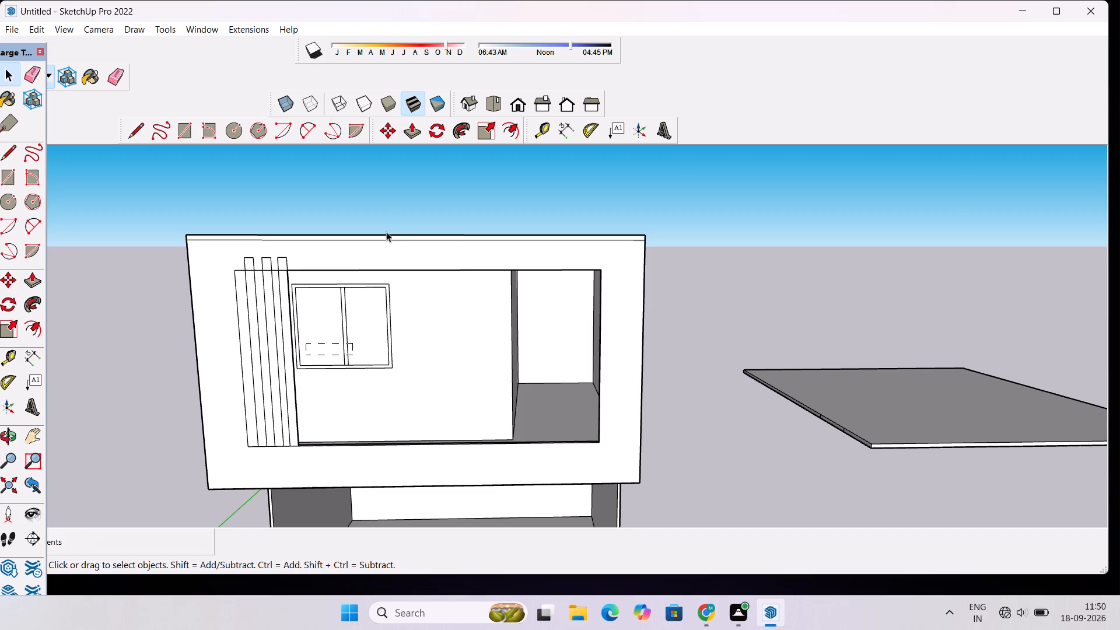
click(384, 205)
Delete the narrow wall faces between the three strips and between the first strip and the opening's side edge.
scroll(307, 278, up, 3)
scroll(242, 309, up, 4)
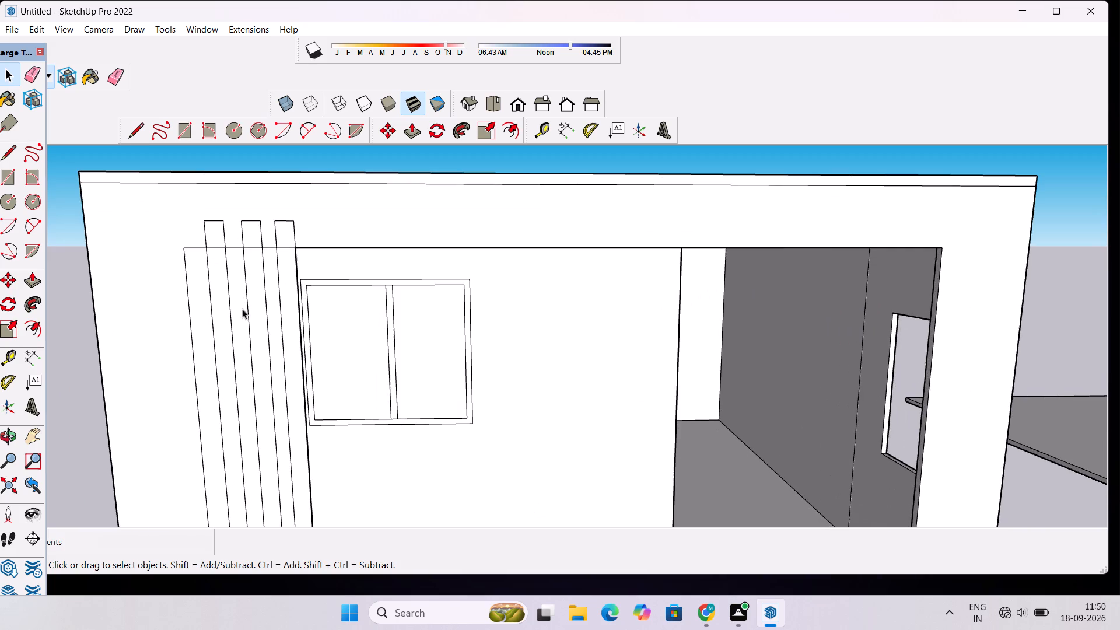
click(269, 257)
click(269, 257)
key(Delete)
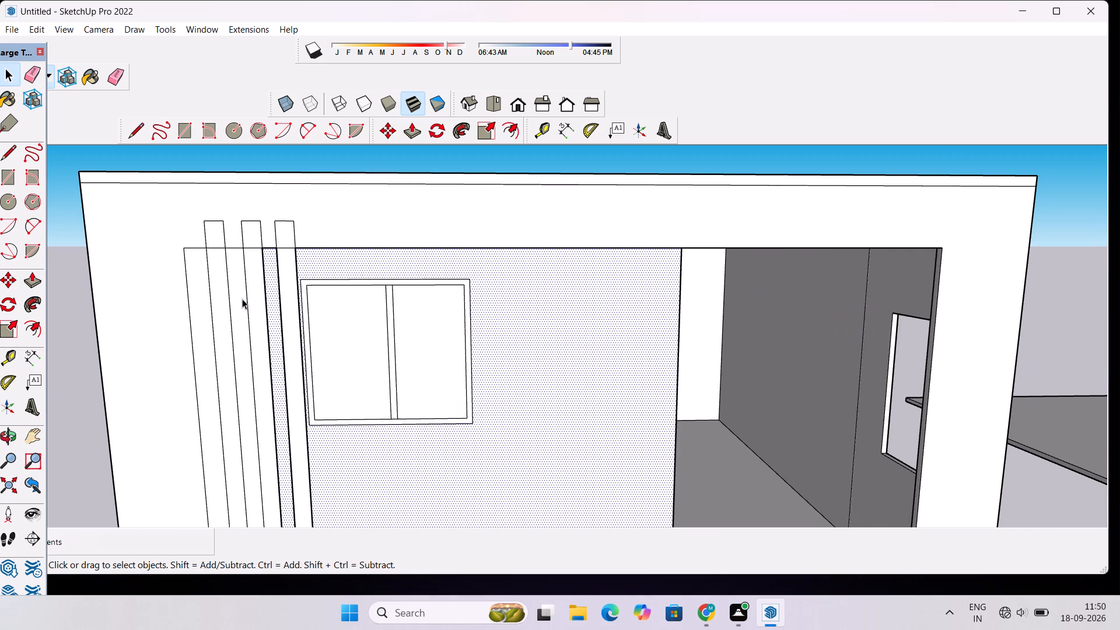
click(239, 279)
key(Delete)
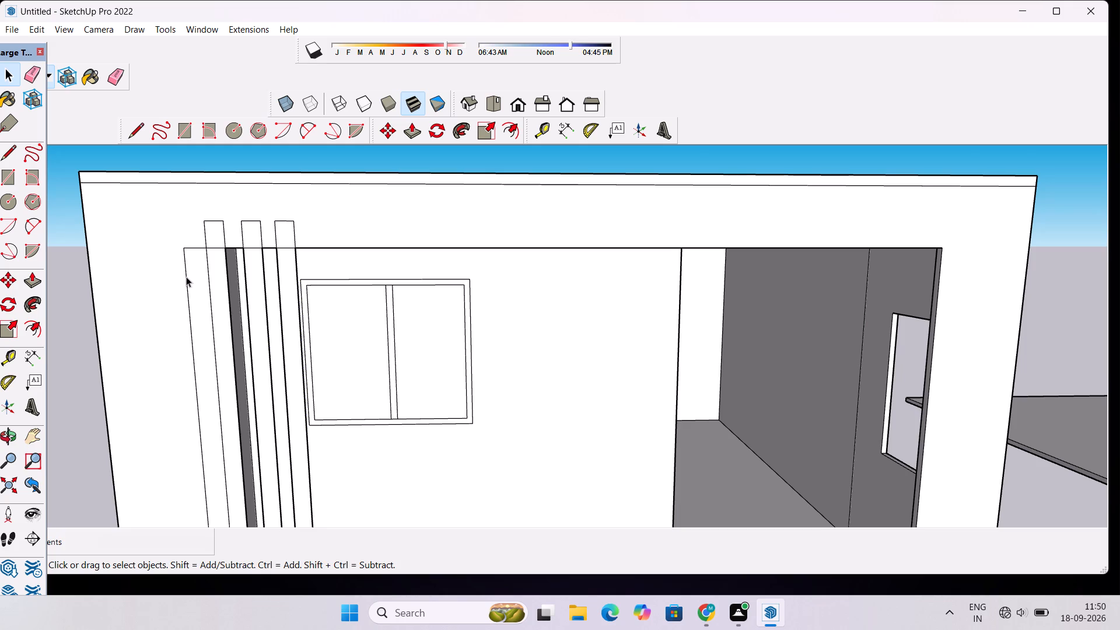
click(194, 269)
key(Delete)
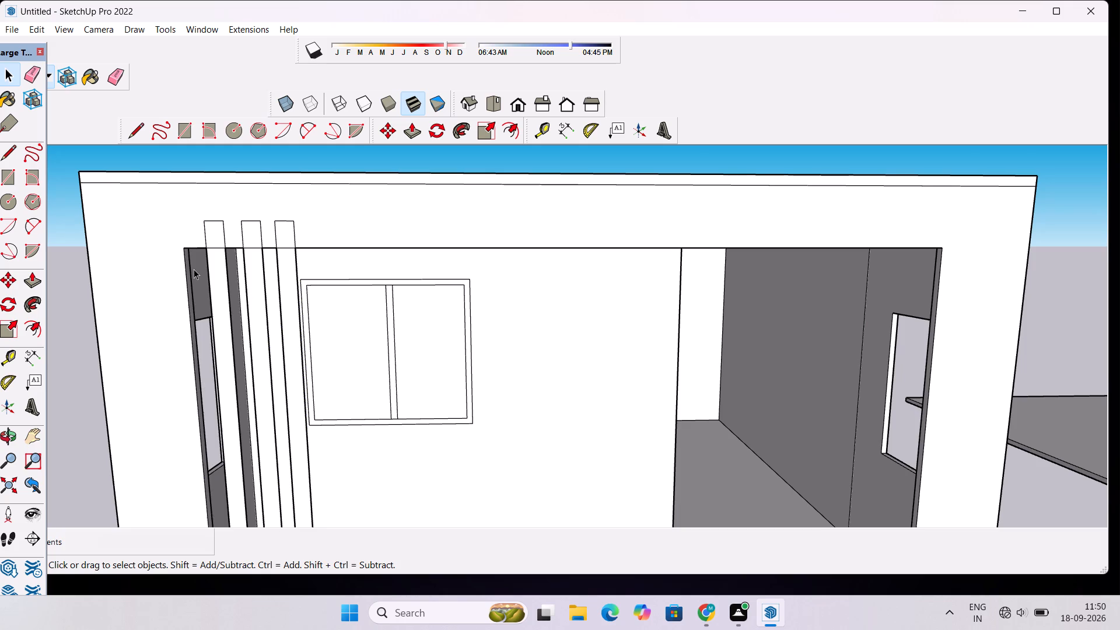
Examine the three flat strips and the cut opening from the side and front of the upper storey.
key(o)
drag(233, 294, 0, 295)
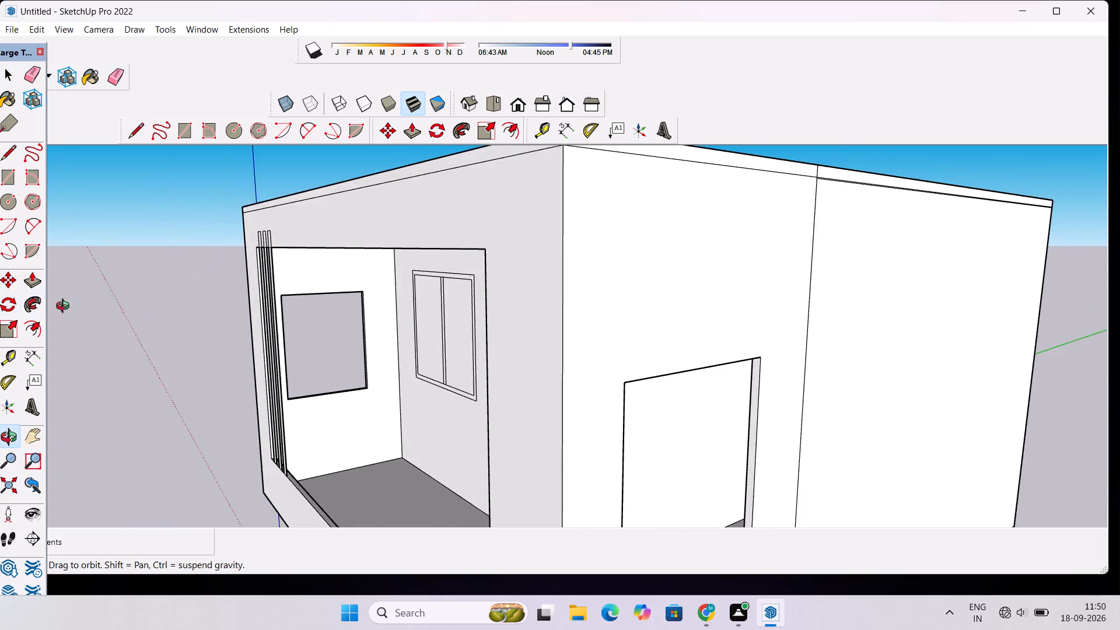
drag(90, 307, 233, 308)
scroll(233, 308, down, 9)
scroll(202, 321, up, 4)
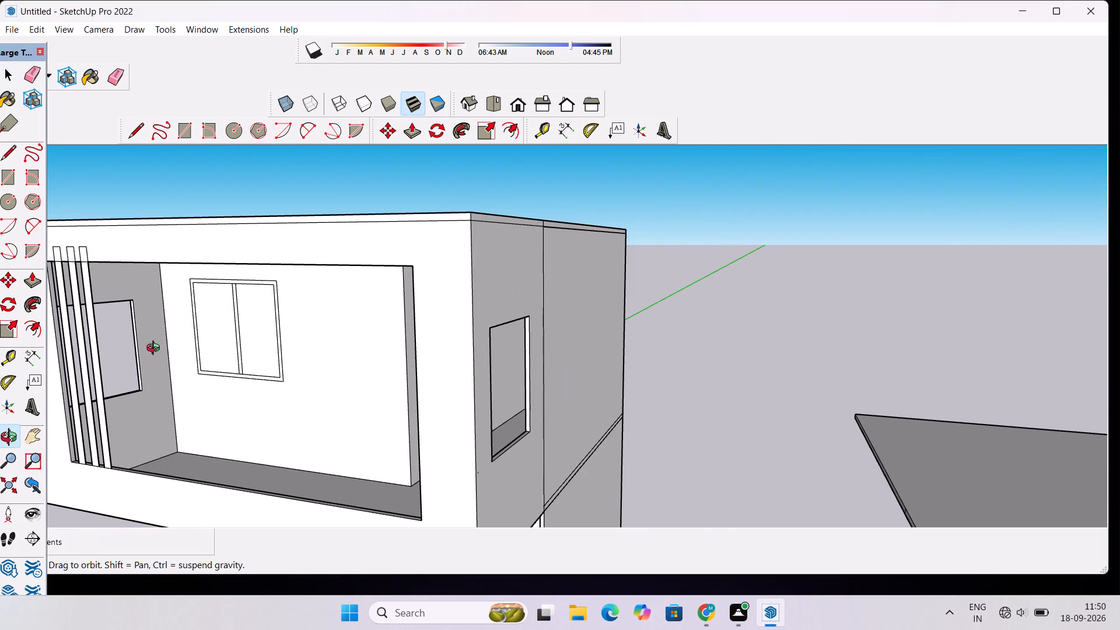
shift+drag(118, 363, 256, 366)
scroll(257, 370, up, 4)
drag(219, 399, 318, 391)
scroll(327, 383, down, 5)
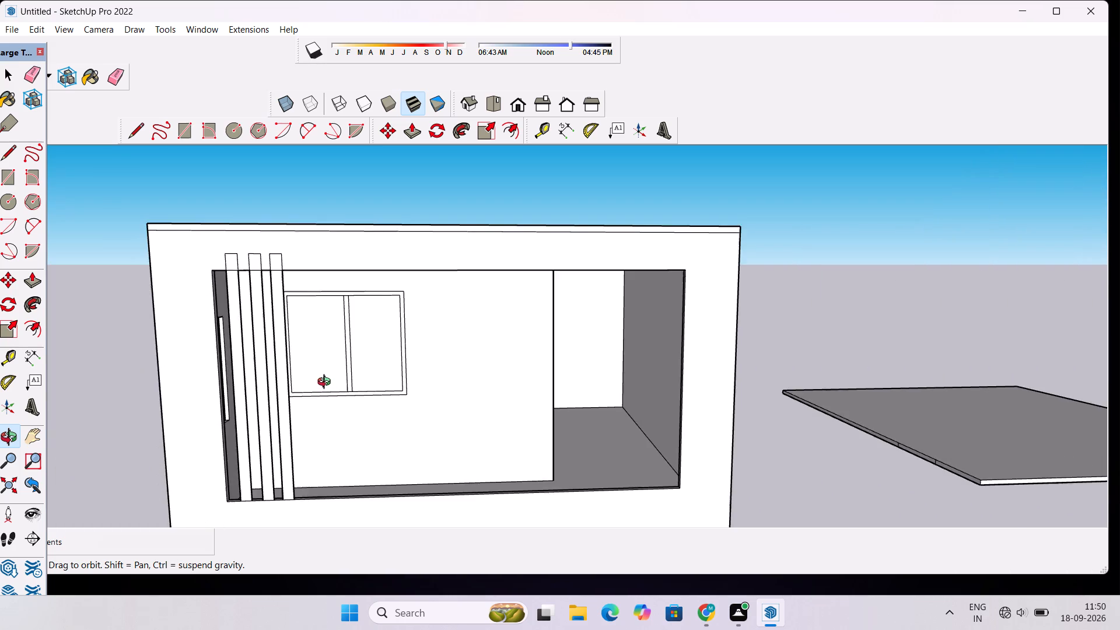
shift+drag(275, 390, 376, 367)
scroll(373, 332, up, 5)
shift+drag(416, 275, 363, 302)
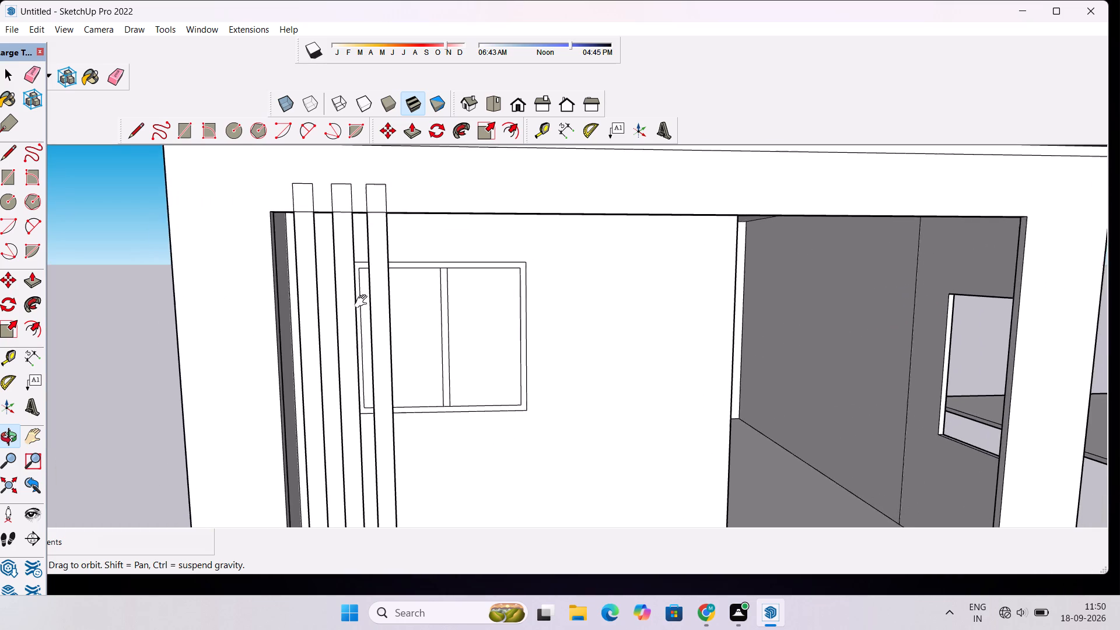
shift+drag(363, 302, 367, 299)
scroll(362, 302, down, 3)
drag(377, 324, 288, 359)
scroll(279, 353, up, 3)
shift+drag(271, 363, 301, 332)
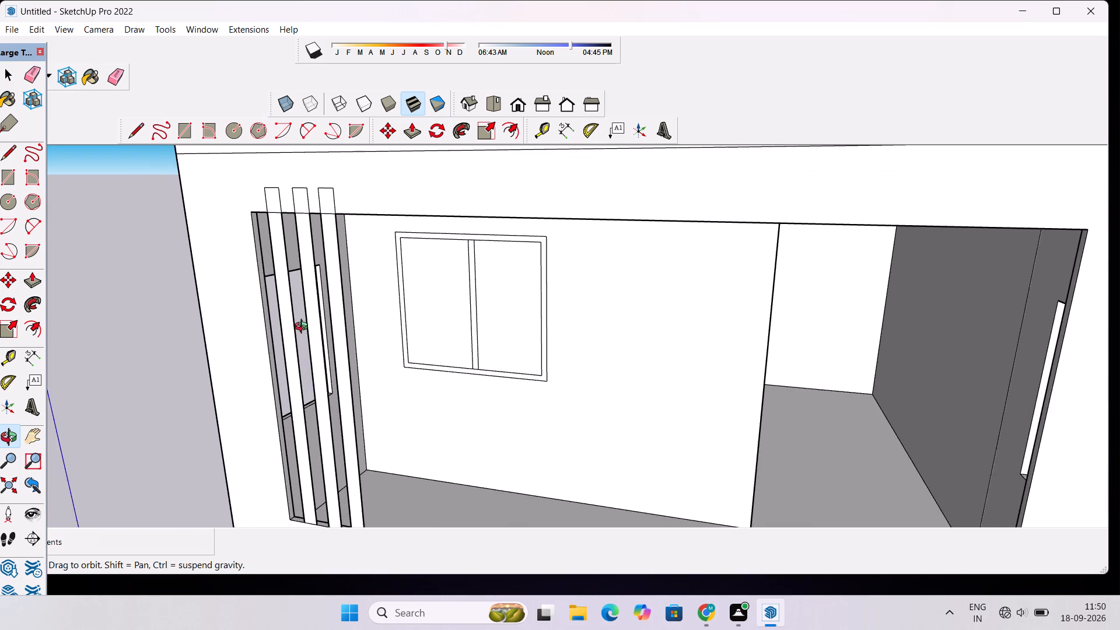
scroll(304, 328, up, 2)
scroll(304, 328, down, 4)
shift+drag(310, 374, 316, 362)
scroll(316, 359, up, 2)
shift+drag(326, 384, 370, 377)
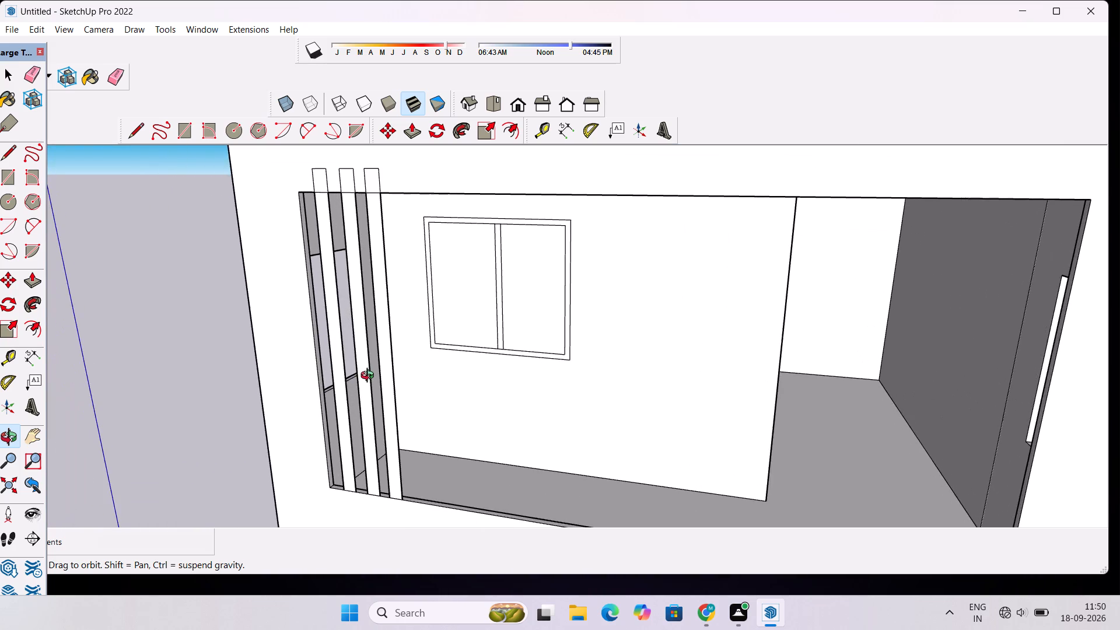
scroll(370, 377, down, 2)
scroll(370, 377, up, 2)
Extrude the first strip's face within the opening outward by 9".
key(p)
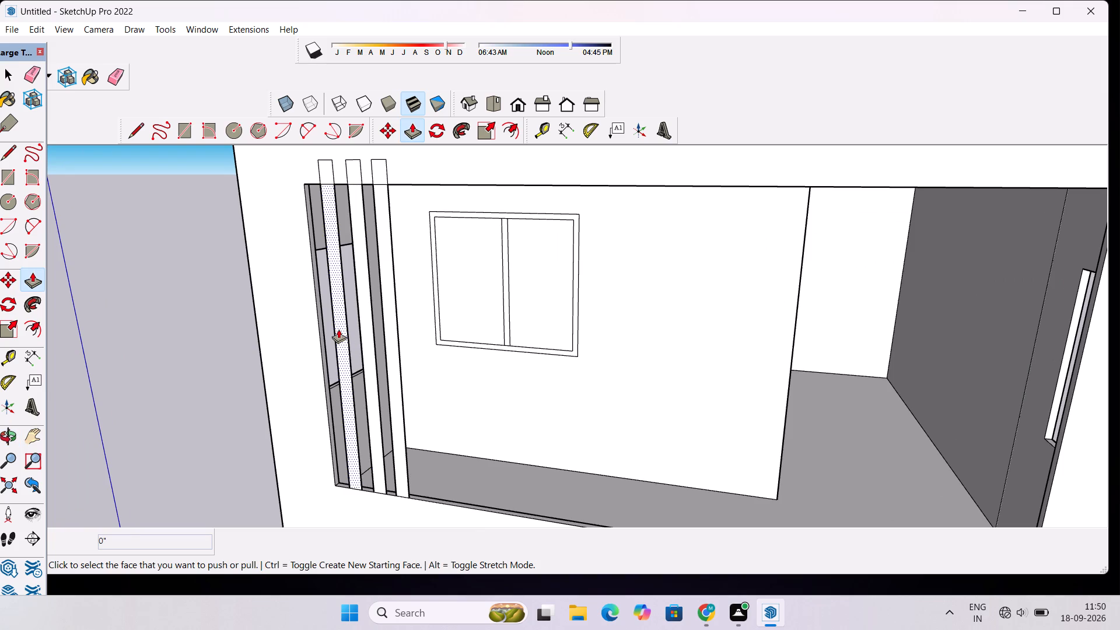
click(338, 329)
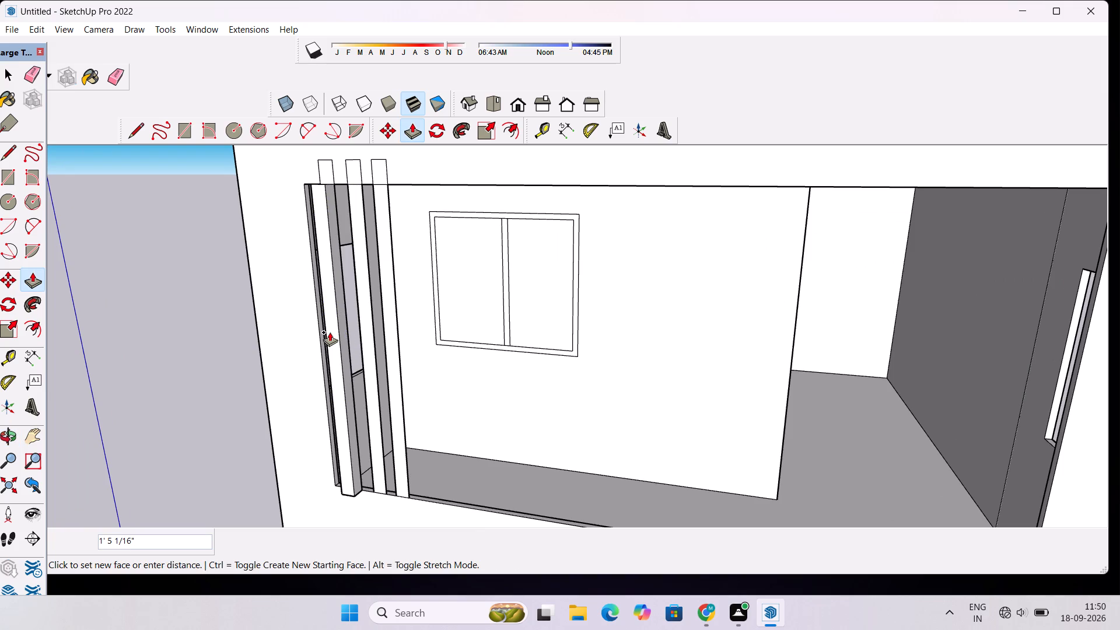
key(9)
key(Return)
key(Return)
key(Return)
key(Return)
key(Return)
key(Return)
key(Return)
key(Return)
key(Return)
key(Return)
key(Return)
key(Return)
key(Return)
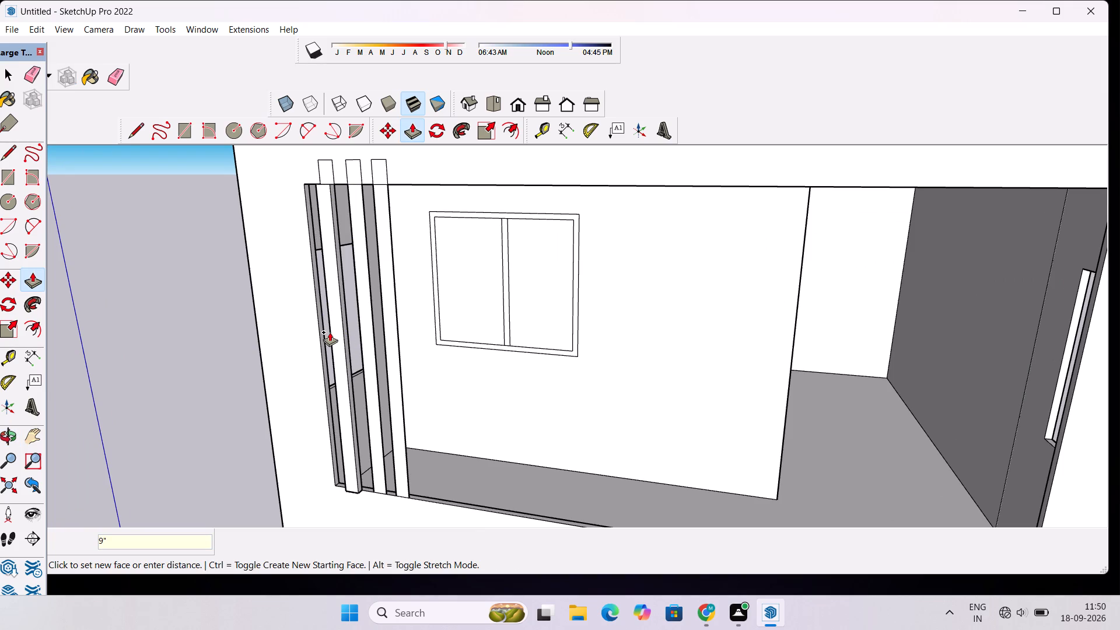
key(BackSpace)
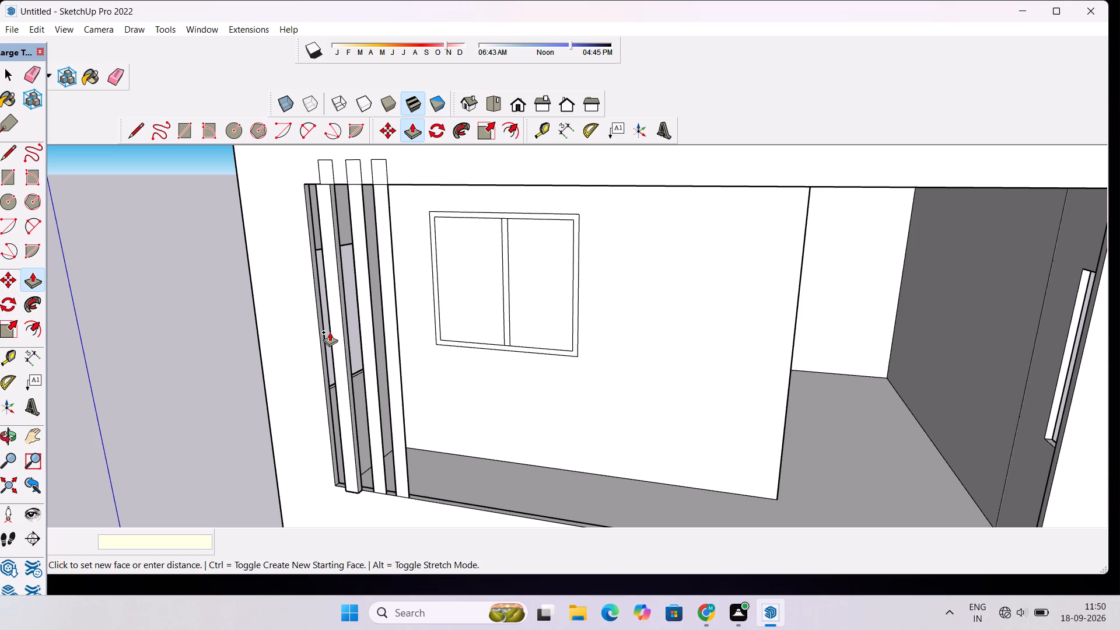
key(9)
key(shift+quotedbl)
key(Return)
Extrude the three top stubs and the second and third strip faces outward, matching the first strip's 9" depth.
click(323, 167)
click(323, 202)
click(350, 171)
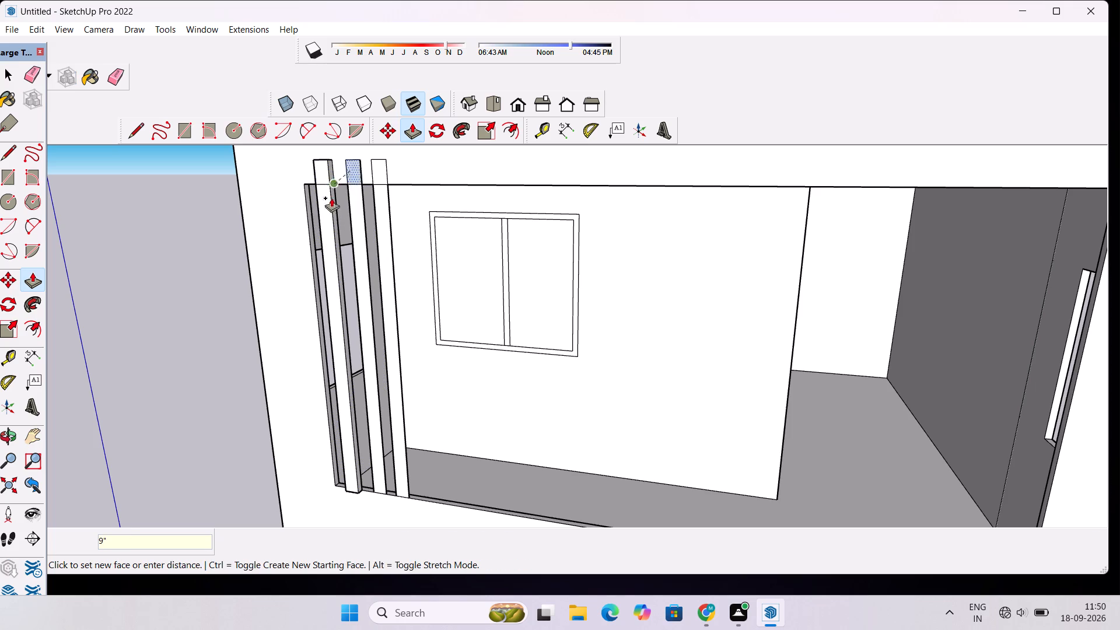
click(324, 220)
click(355, 199)
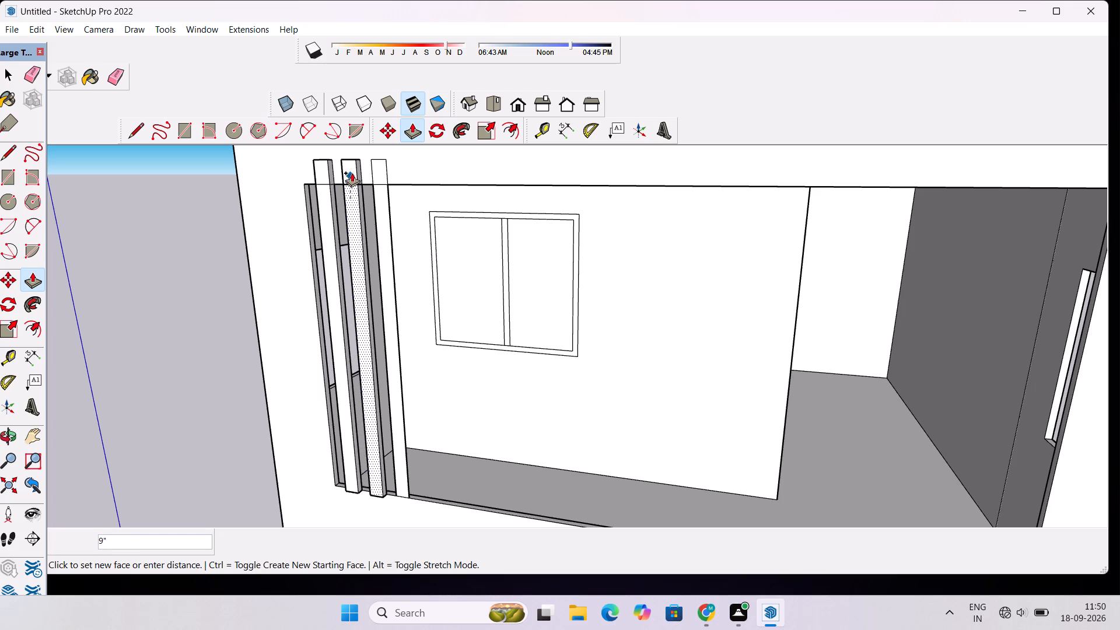
click(352, 172)
click(376, 168)
click(351, 201)
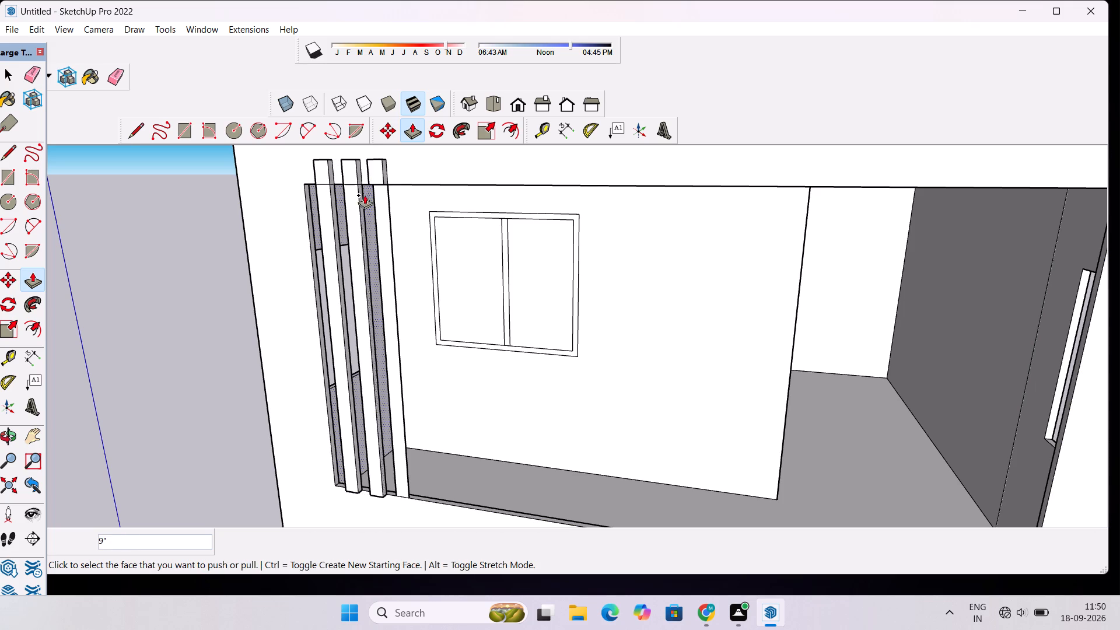
click(384, 199)
click(379, 173)
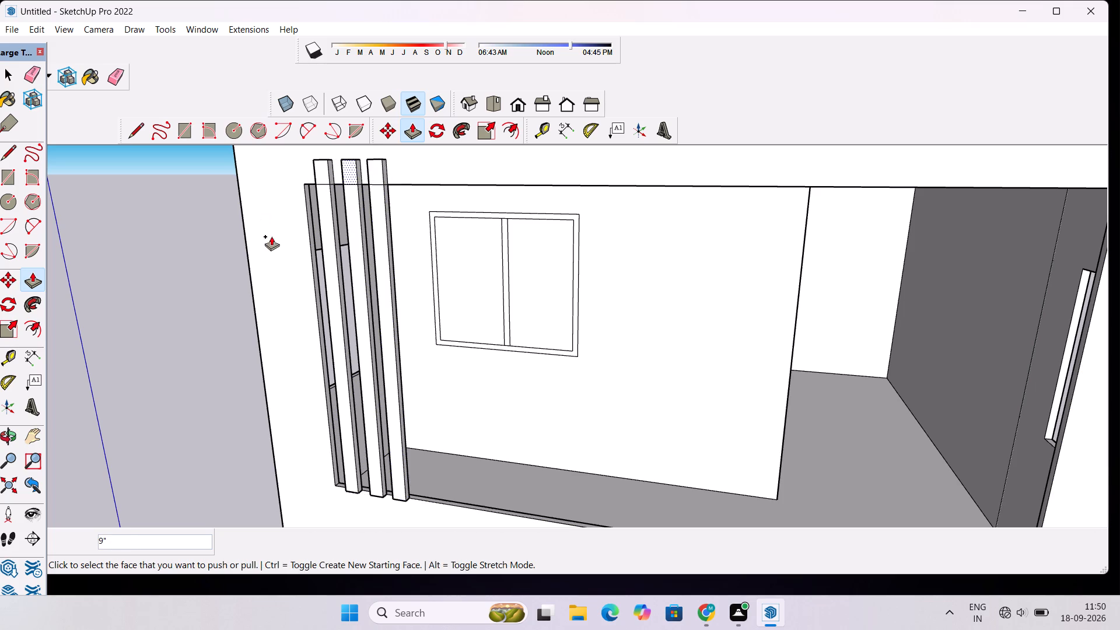
Erase the horizontal seam lines at the opening's top edge from the front and outer side faces of the three strips.
scroll(275, 234, down, 3)
key(o)
scroll(275, 244, down, 2)
drag(289, 294, 364, 301)
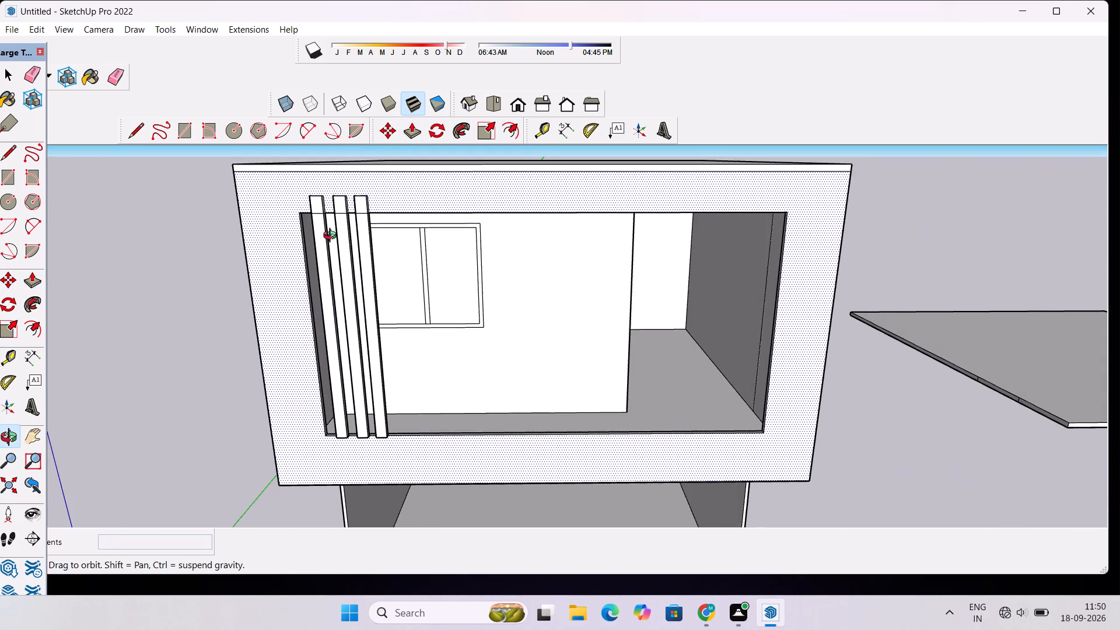
scroll(332, 237, up, 7)
shift+drag(289, 221, 340, 278)
scroll(340, 276, down, 5)
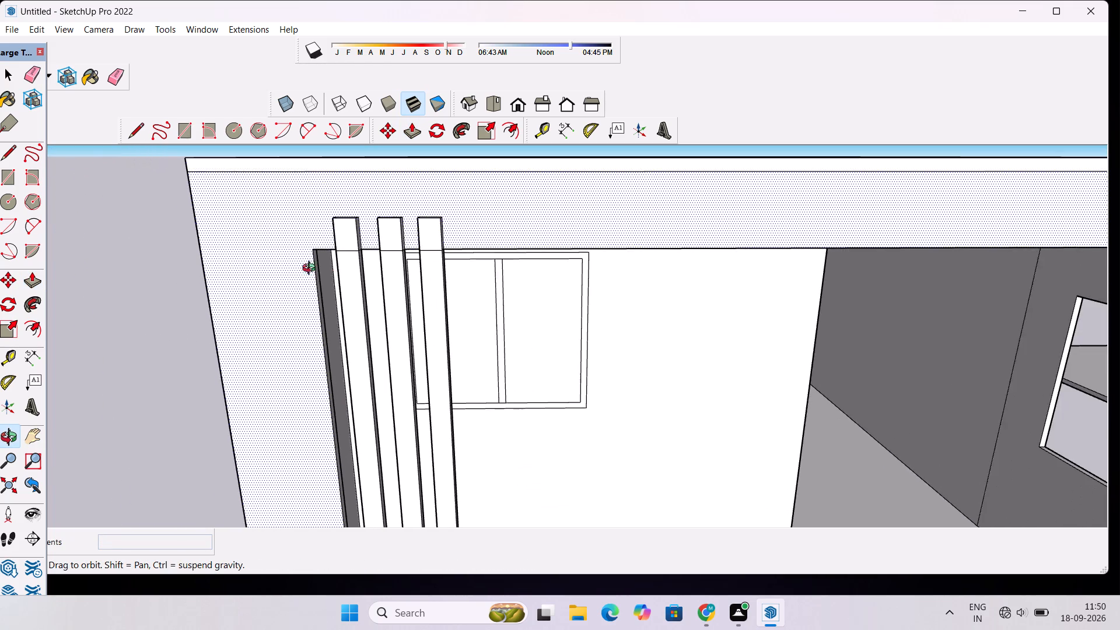
drag(312, 264, 423, 256)
scroll(425, 256, up, 8)
drag(398, 268, 430, 263)
scroll(430, 263, down, 2)
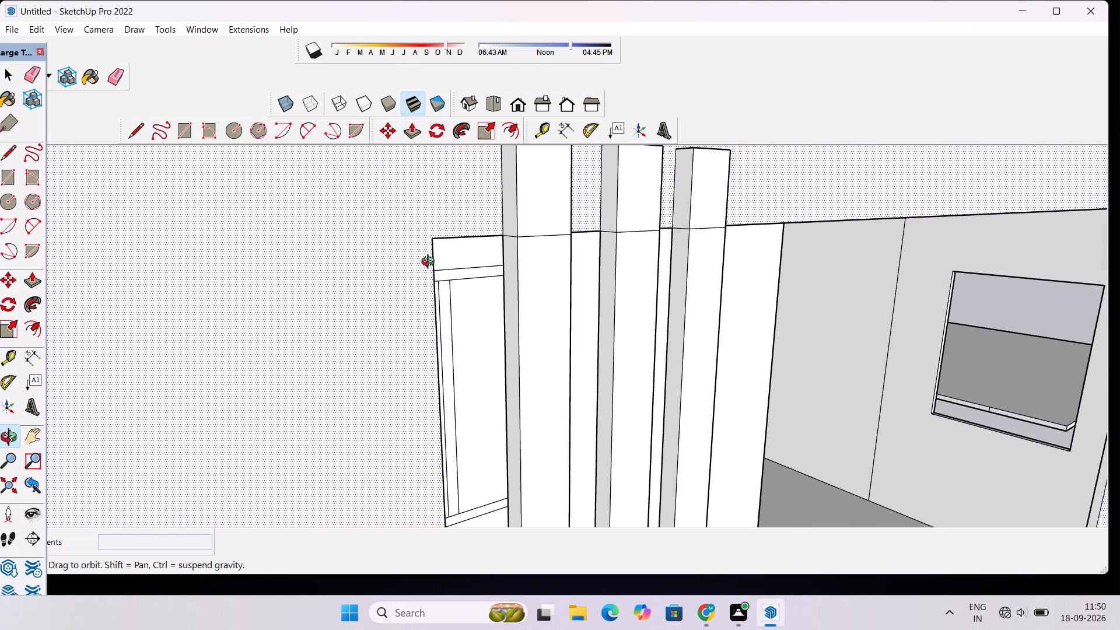
scroll(430, 263, down, 1)
shift+drag(435, 258, 416, 272)
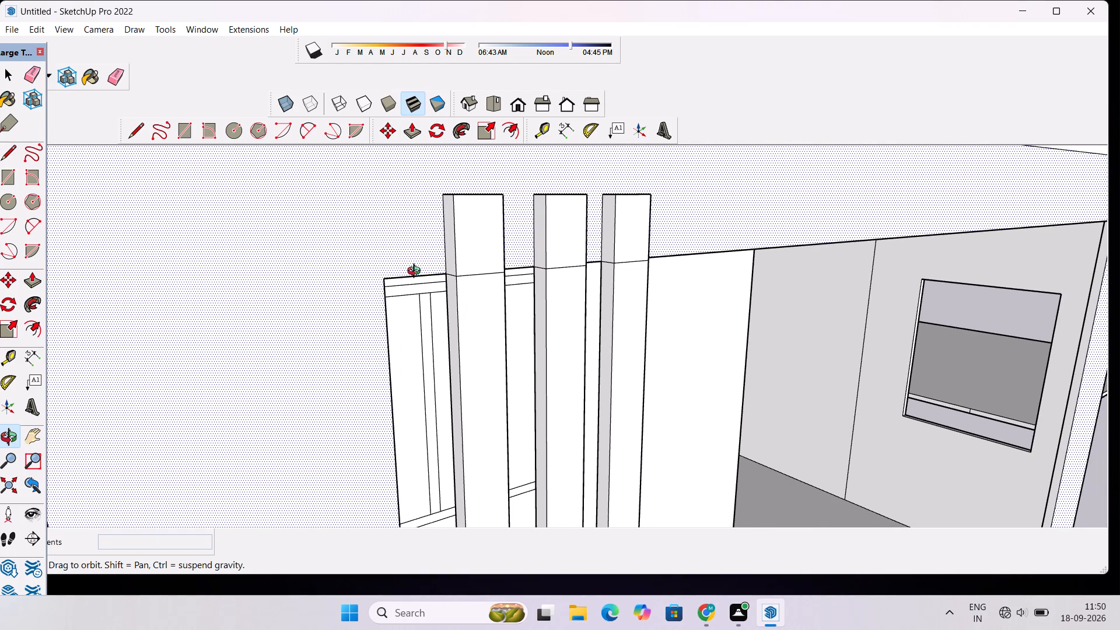
scroll(452, 284, up, 3)
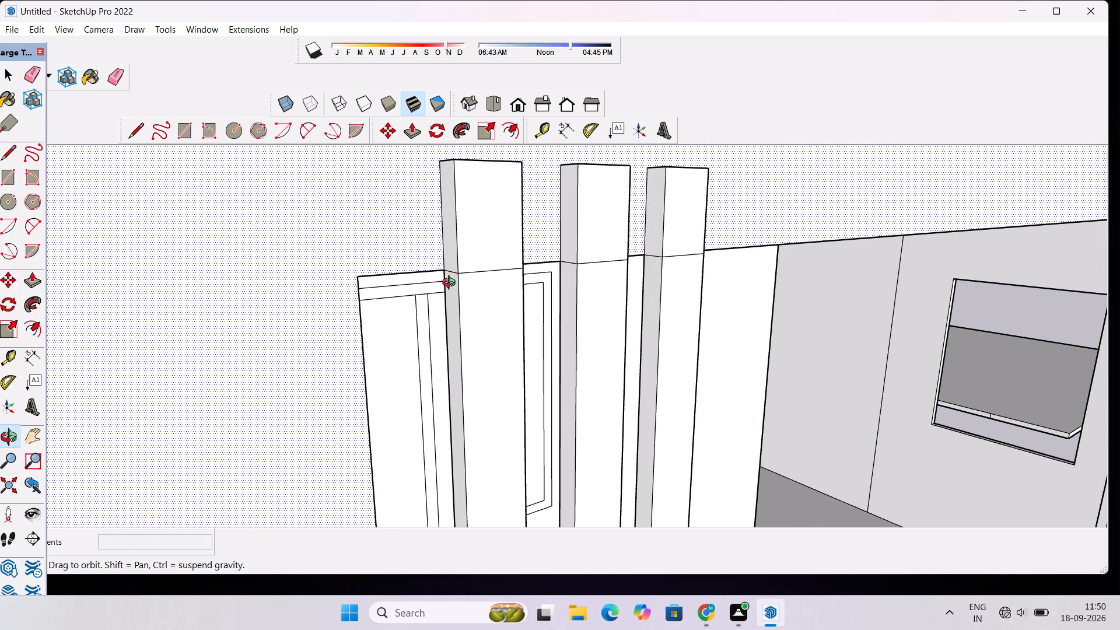
scroll(452, 284, up, 3)
key(e)
scroll(450, 271, up, 3)
drag(449, 261, 449, 270)
drag(491, 258, 495, 269)
drag(654, 243, 655, 256)
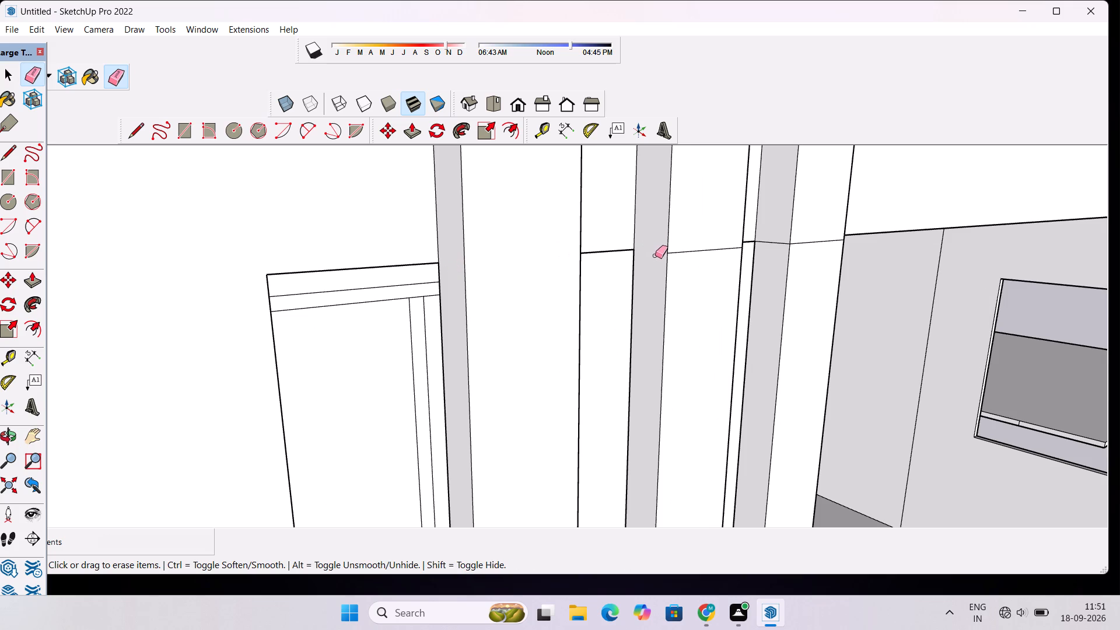
drag(688, 249, 691, 260)
drag(771, 239, 772, 249)
drag(806, 237, 808, 246)
Erase the remaining seam lines from the three strips' opposite side faces, level with the balcony opening's top edge.
key(o)
scroll(626, 282, down, 4)
drag(740, 314, 698, 325)
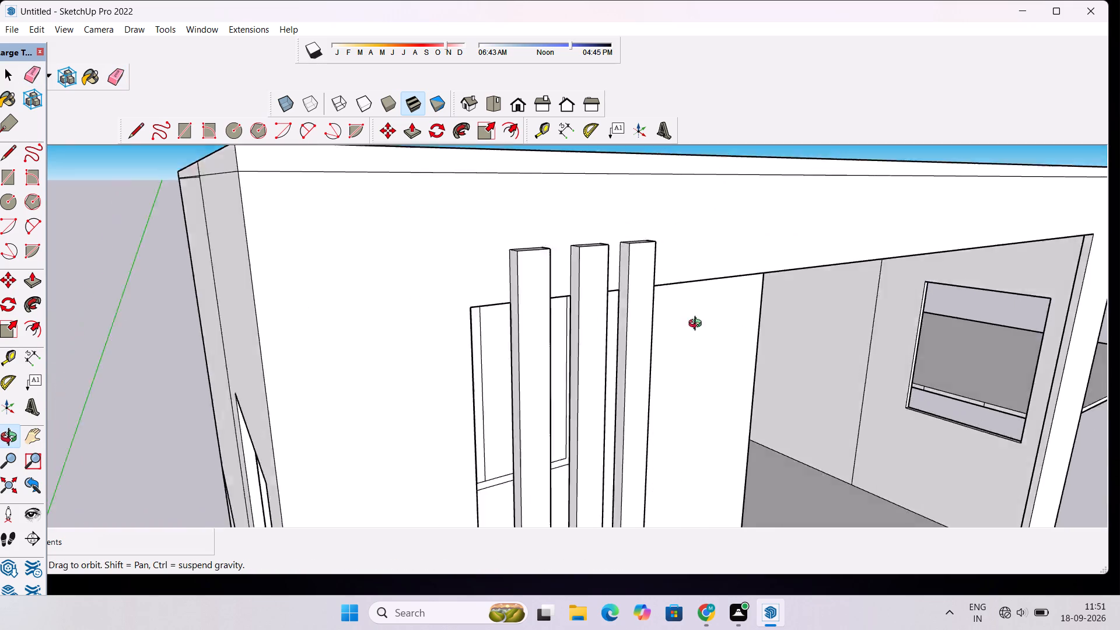
drag(698, 325, 604, 320)
scroll(586, 327, down, 2)
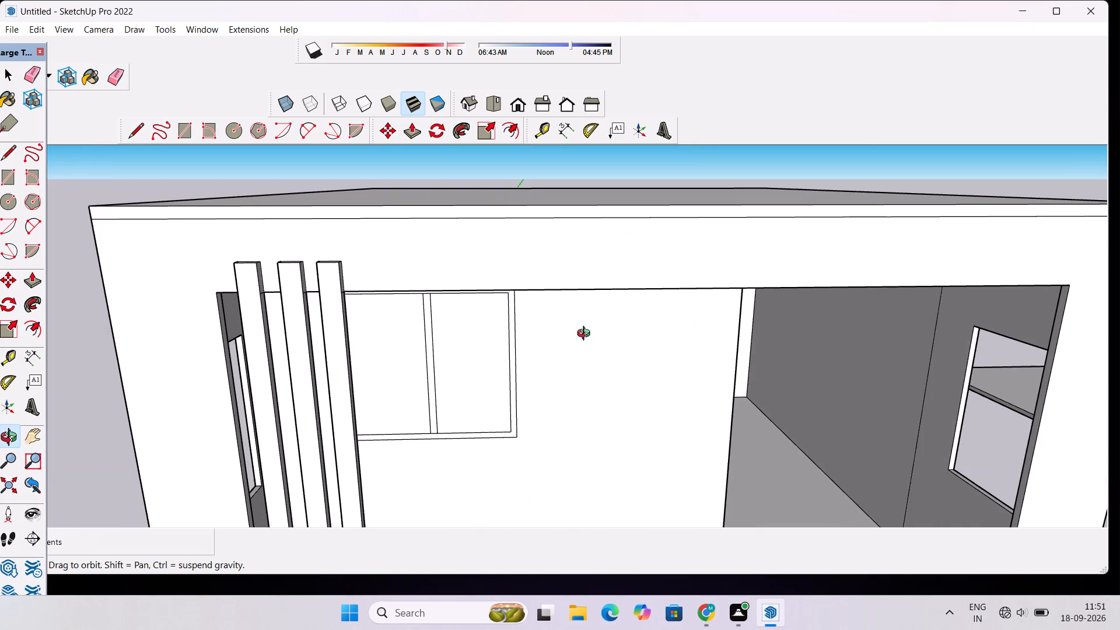
drag(575, 372, 514, 377)
shift+drag(262, 309, 340, 348)
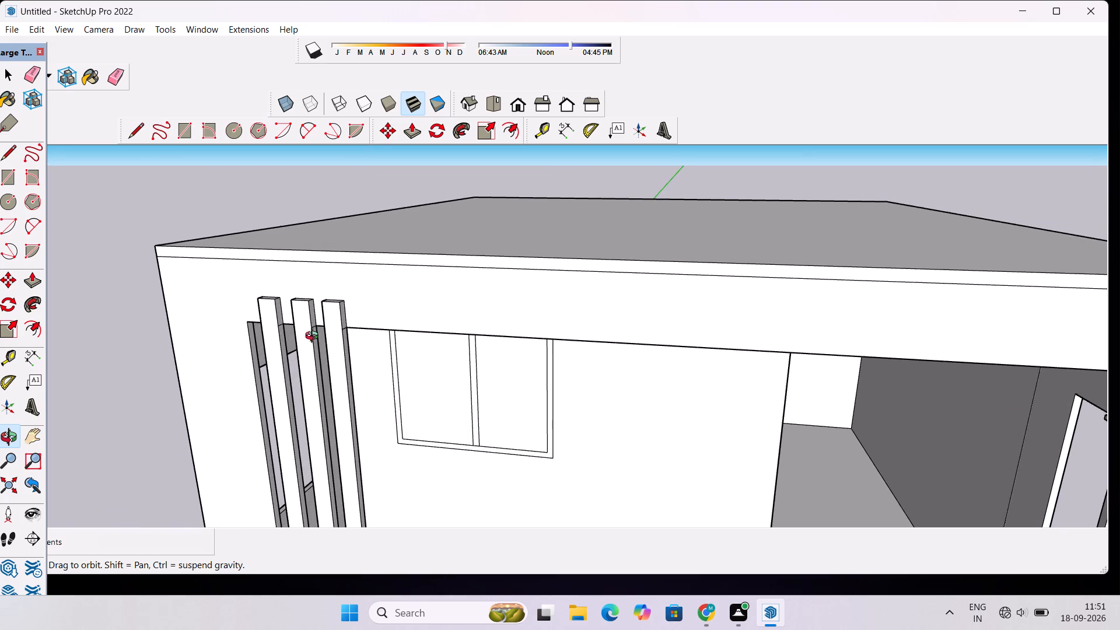
scroll(309, 331, up, 9)
shift+drag(290, 333, 327, 325)
shift+scroll(260, 300, up, 6)
scroll(303, 321, up, 2)
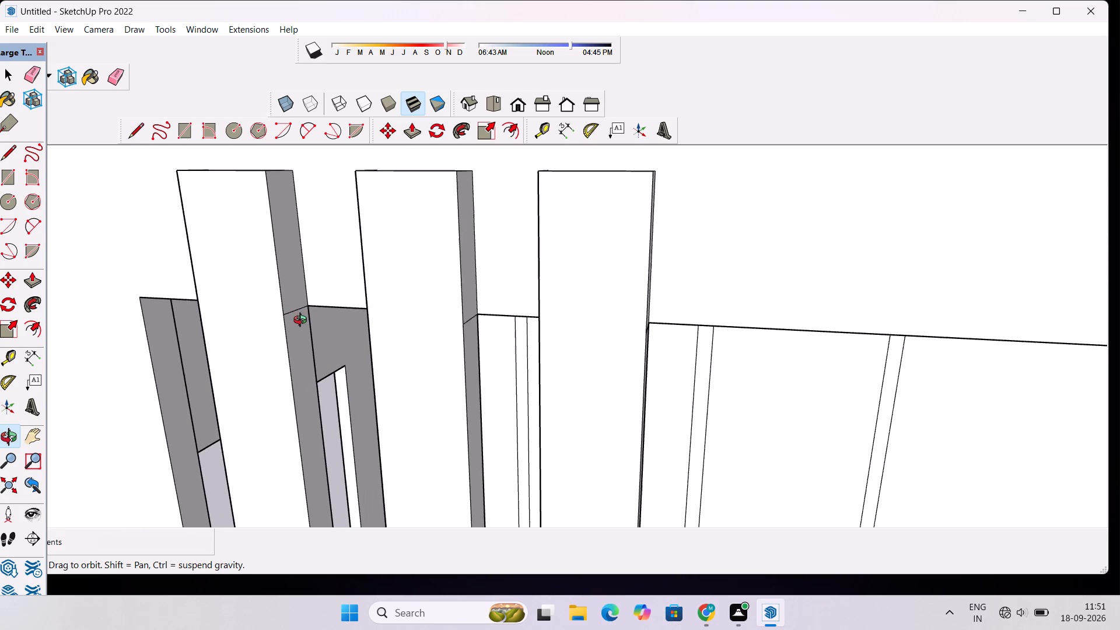
scroll(303, 321, up, 1)
key(e)
drag(293, 300, 292, 316)
drag(489, 314, 489, 329)
scroll(783, 352, up, 5)
scroll(783, 351, down, 3)
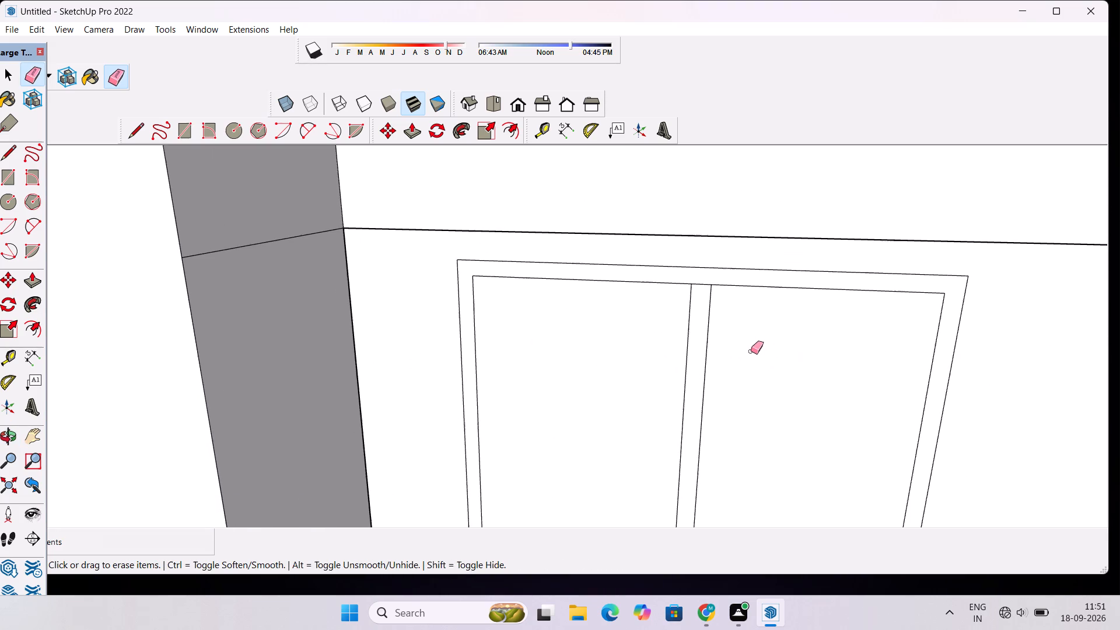
drag(289, 199, 286, 247)
scroll(287, 247, down, 1)
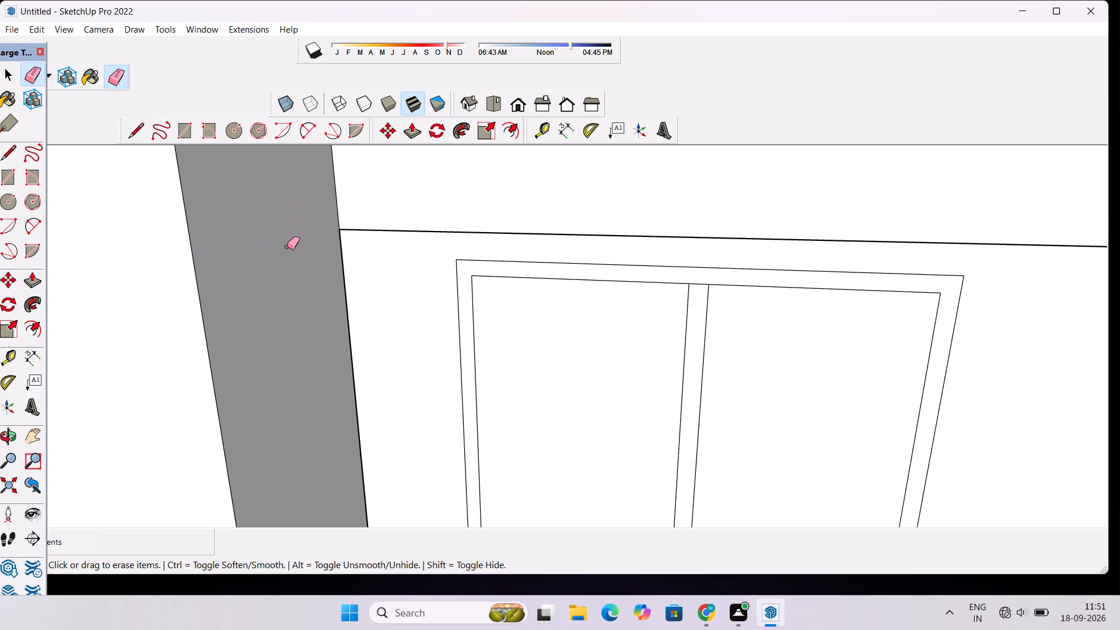
Examine the three cleaned balcony strips and the whole house from the front, side, above and below.
key(o)
scroll(287, 247, down, 20)
scroll(287, 247, down, 12)
click(242, 276)
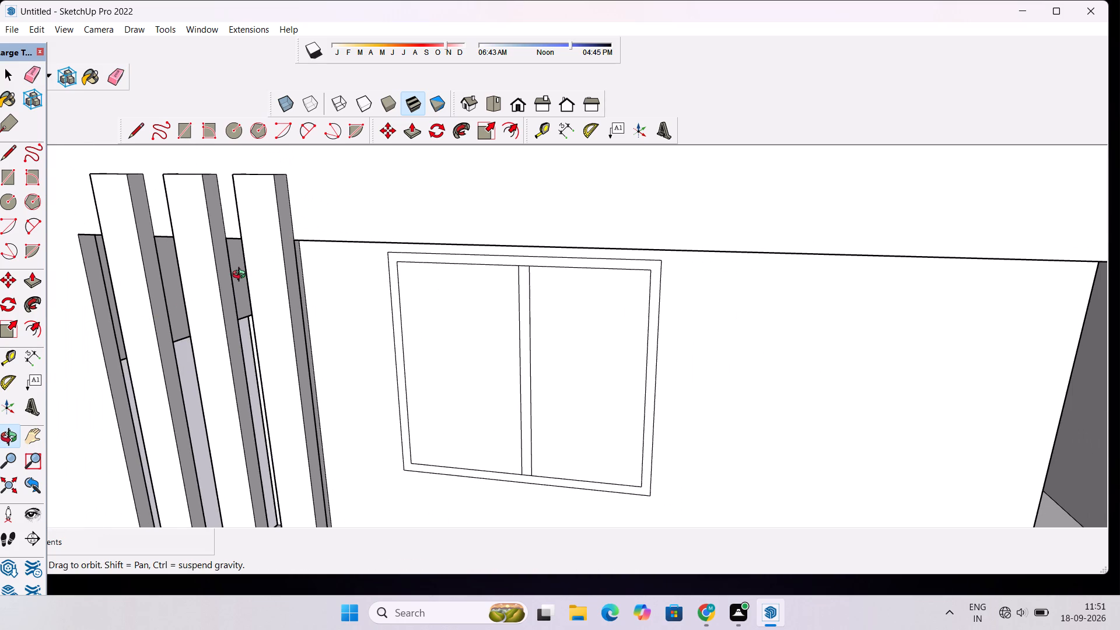
scroll(242, 276, down, 11)
drag(202, 308, 244, 282)
scroll(247, 275, down, 3)
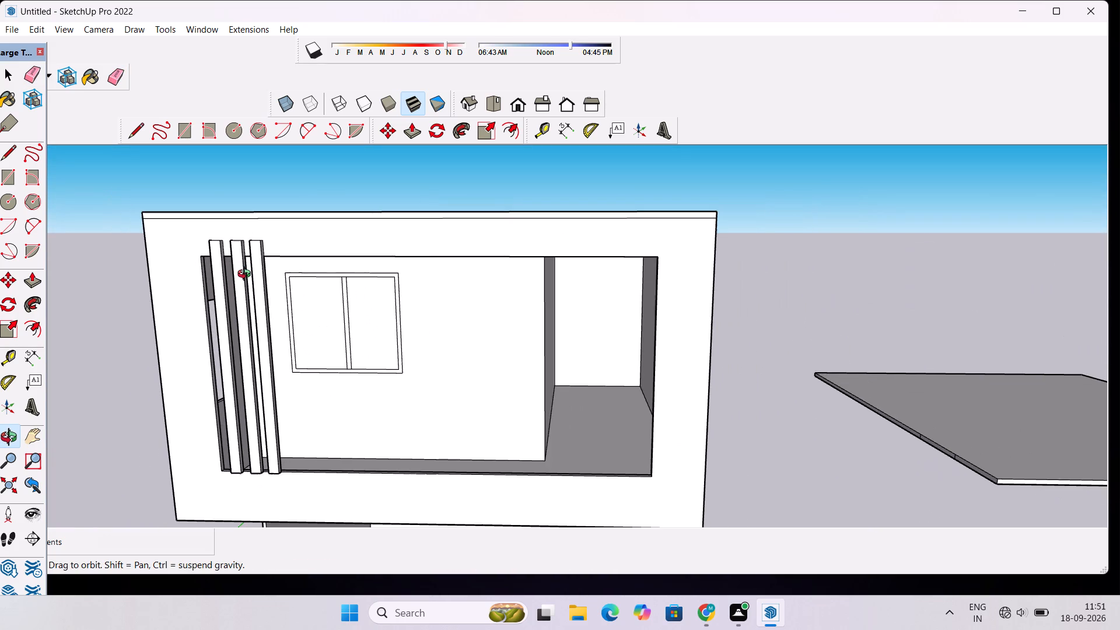
scroll(247, 275, up, 3)
scroll(247, 275, down, 4)
drag(311, 309, 317, 227)
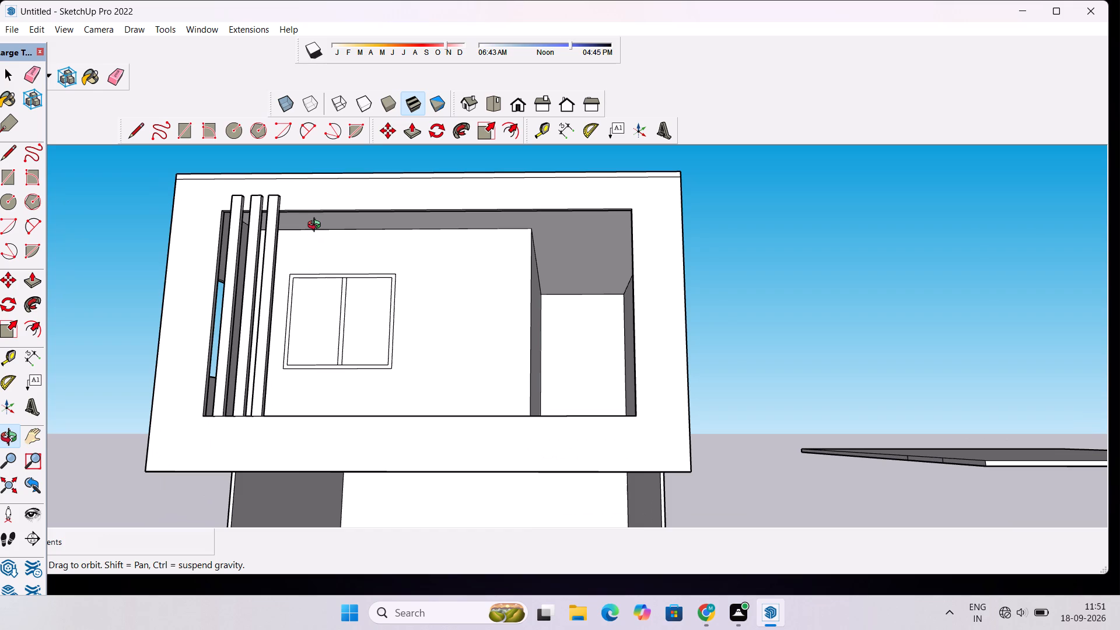
scroll(317, 235, down, 3)
drag(321, 243, 590, 173)
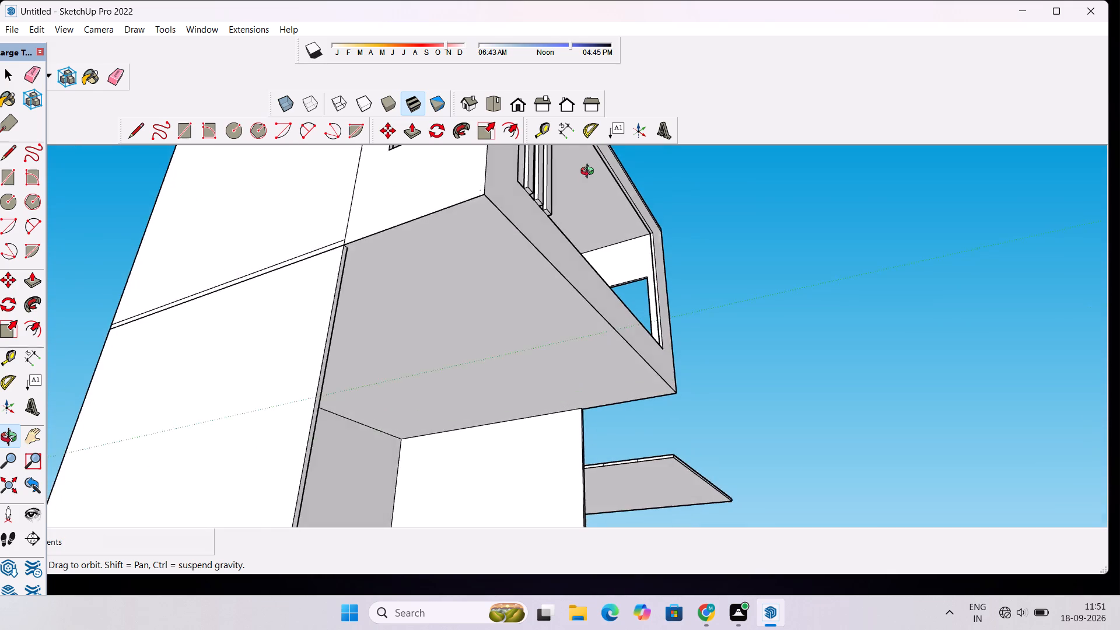
drag(590, 173, 594, 177)
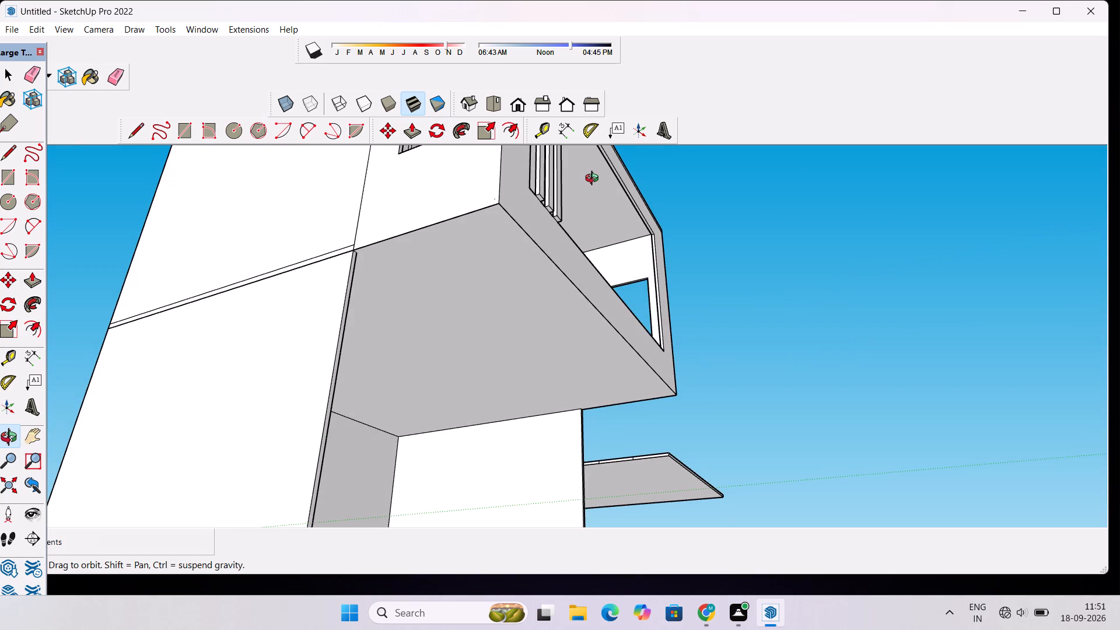
scroll(516, 214, down, 7)
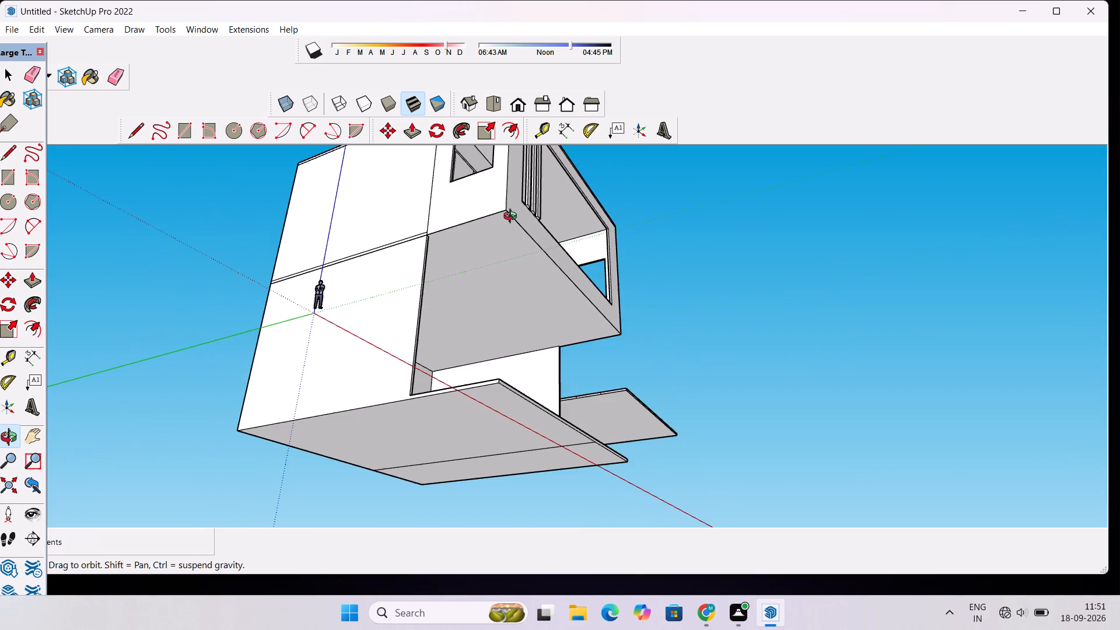
drag(524, 217, 461, 300)
scroll(446, 231, down, 4)
drag(444, 248, 461, 241)
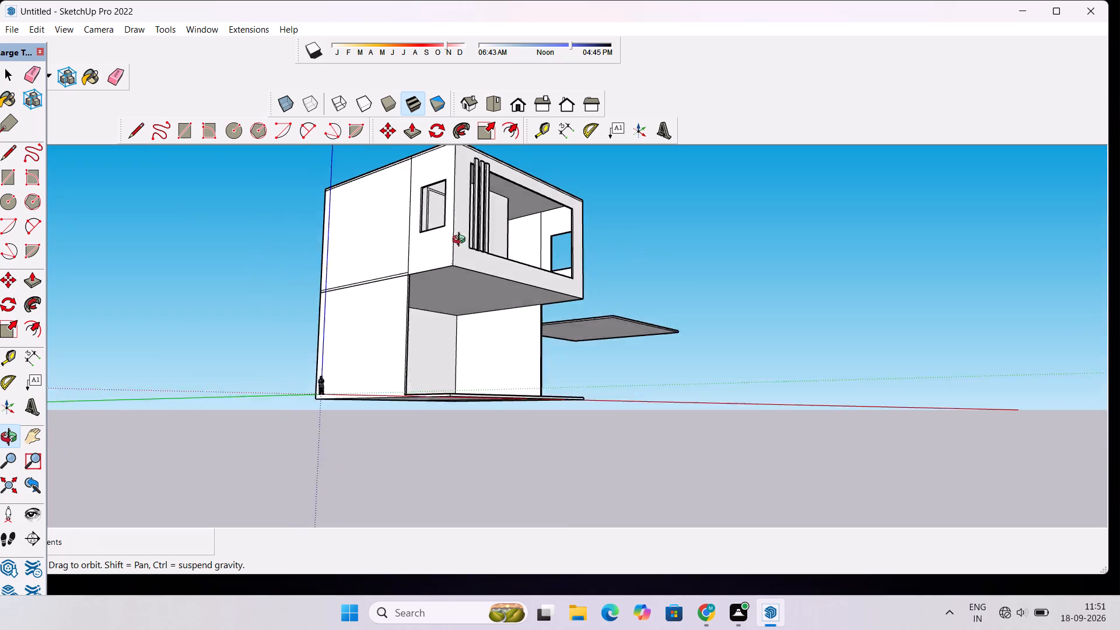
drag(461, 241, 482, 220)
shift+drag(482, 220, 471, 253)
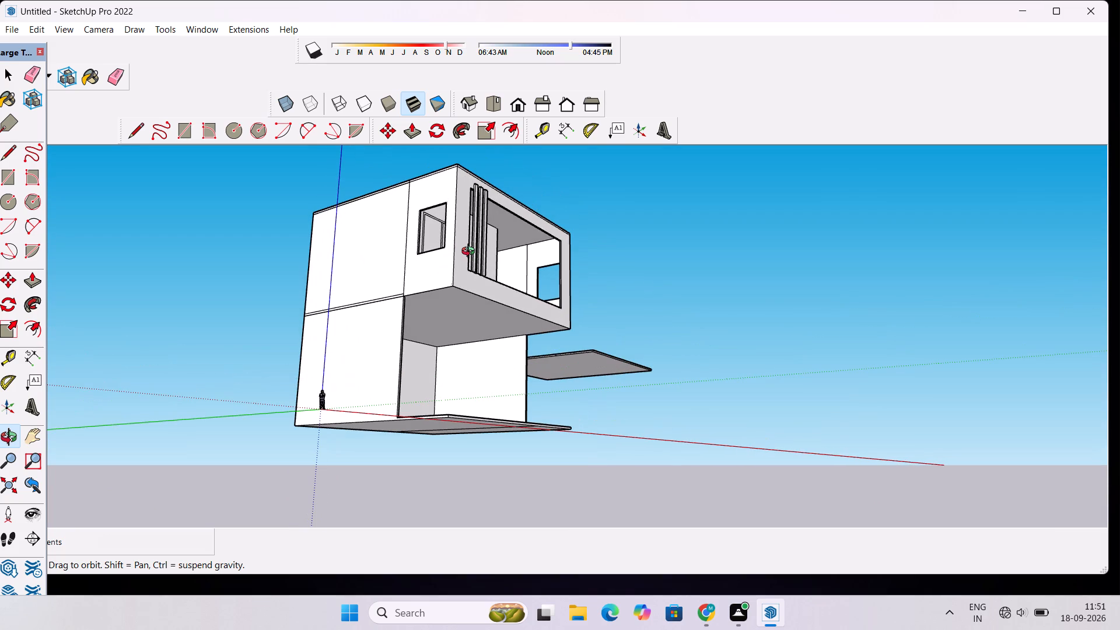
scroll(471, 253, down, 5)
drag(510, 221, 492, 236)
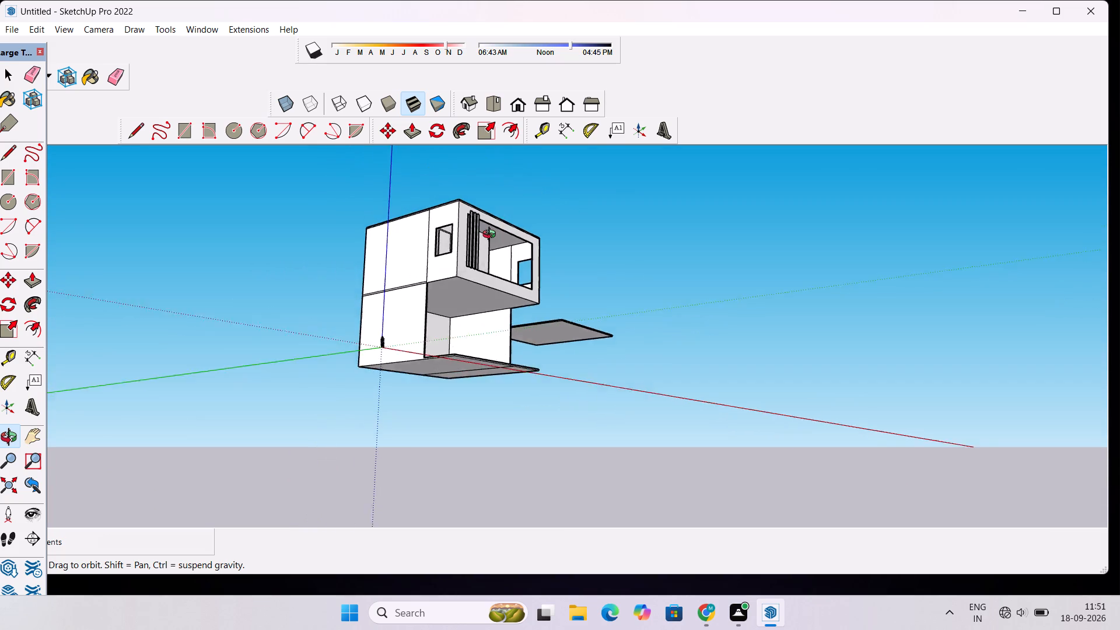
drag(492, 236, 480, 253)
drag(494, 219, 434, 286)
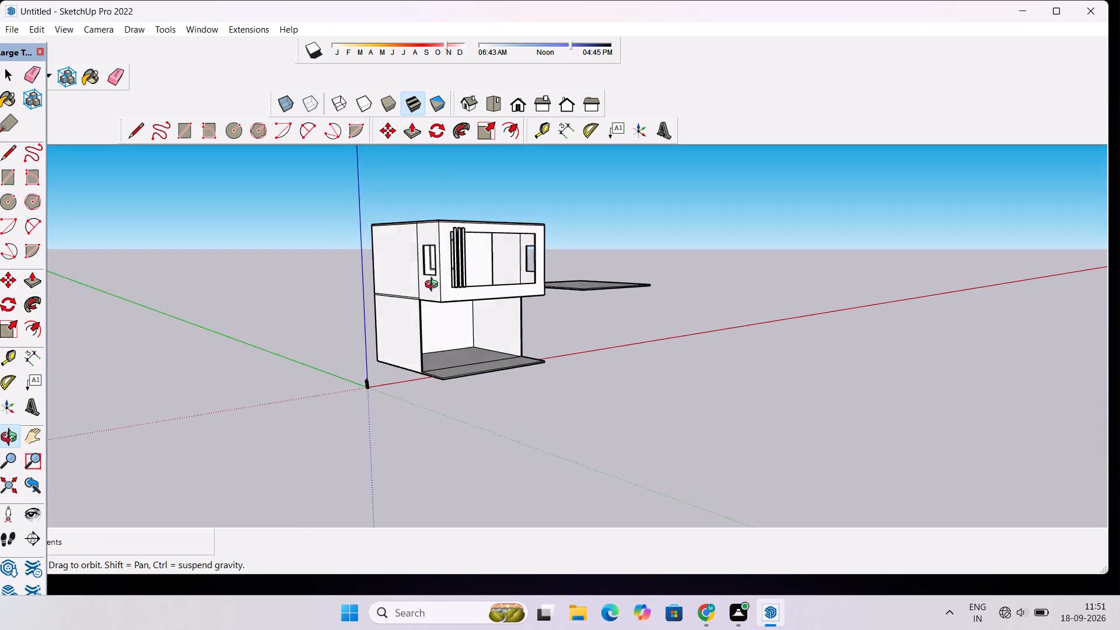
drag(434, 286, 425, 289)
scroll(419, 274, down, 4)
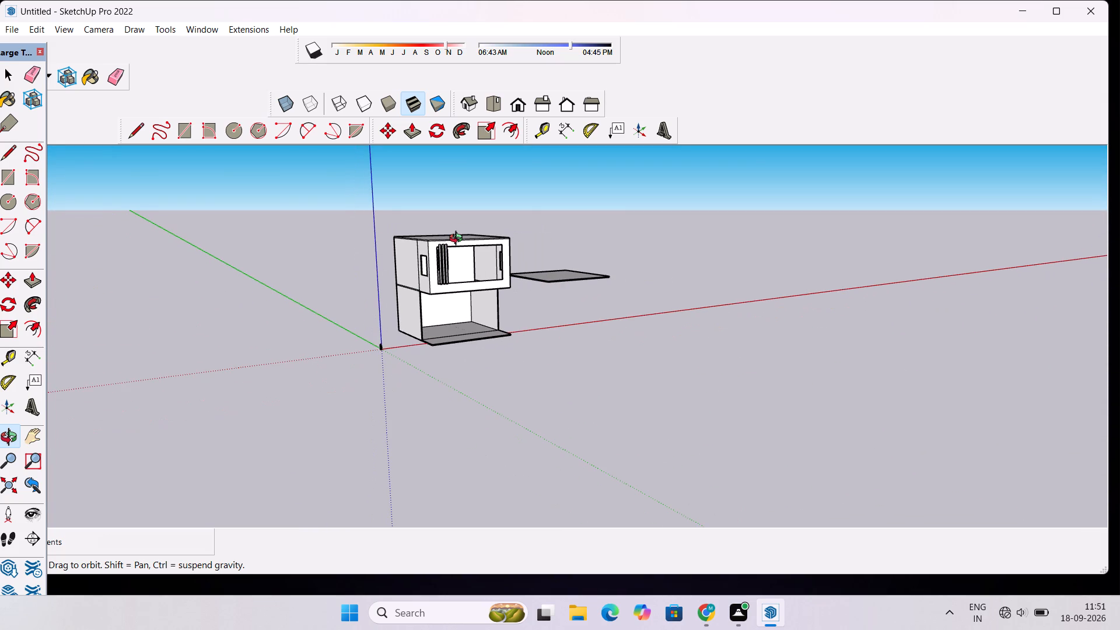
drag(450, 232, 367, 322)
scroll(419, 237, up, 1)
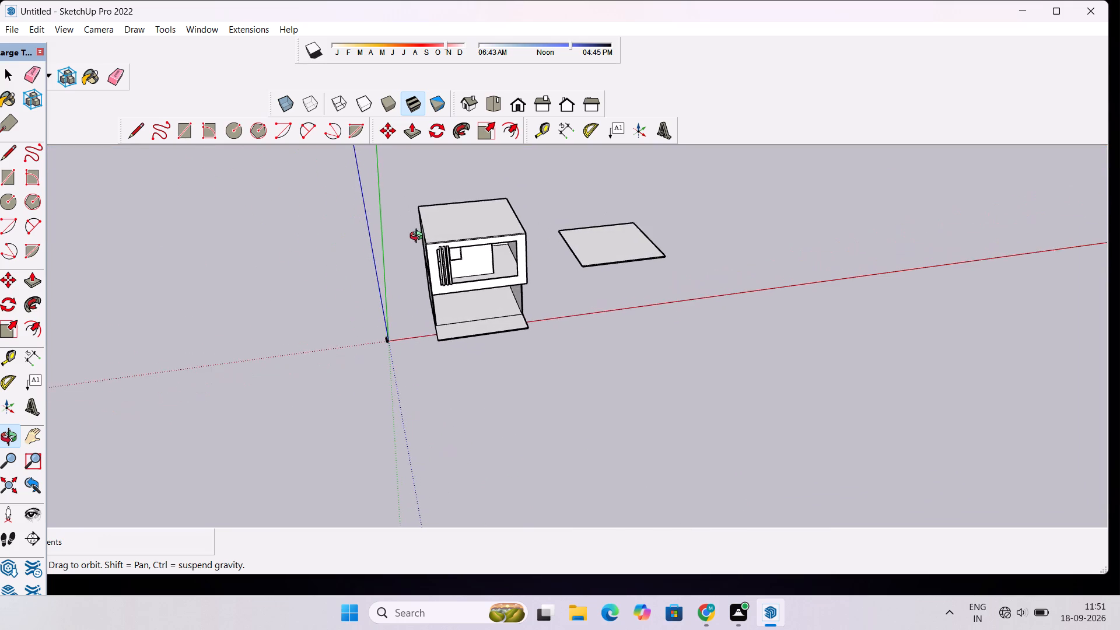
scroll(419, 237, up, 10)
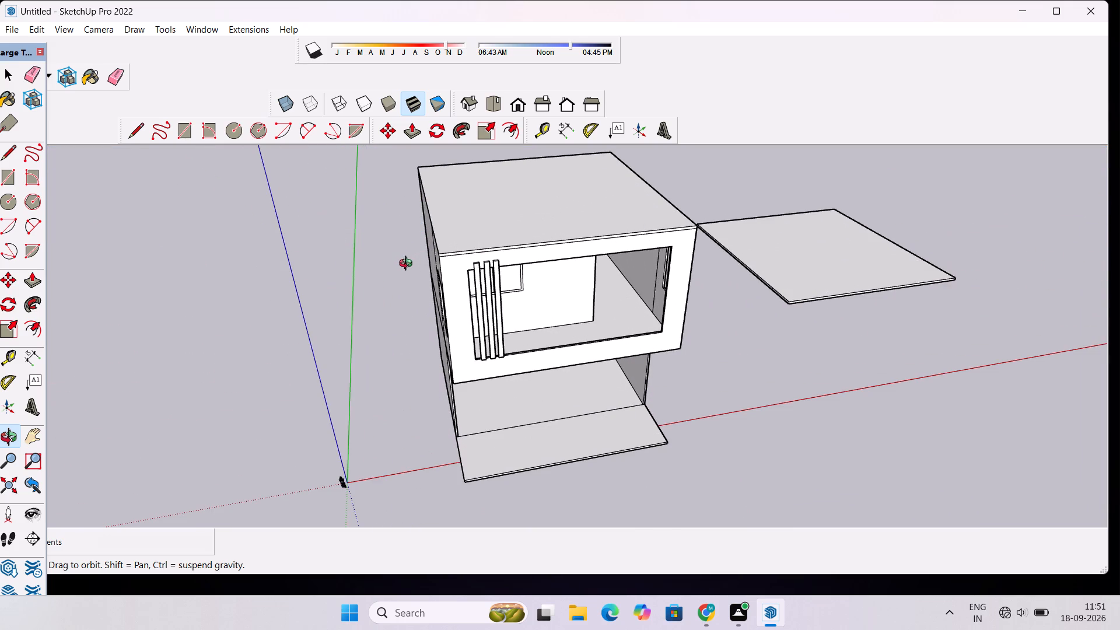
drag(408, 265, 352, 302)
scroll(350, 299, down, 3)
scroll(396, 289, up, 1)
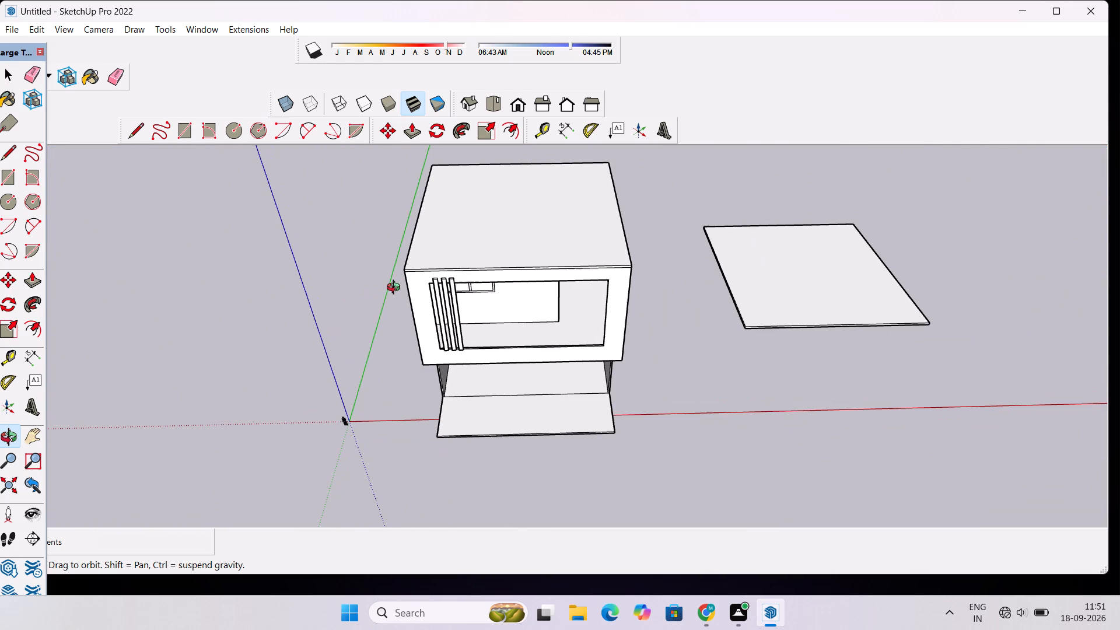
scroll(396, 289, up, 3)
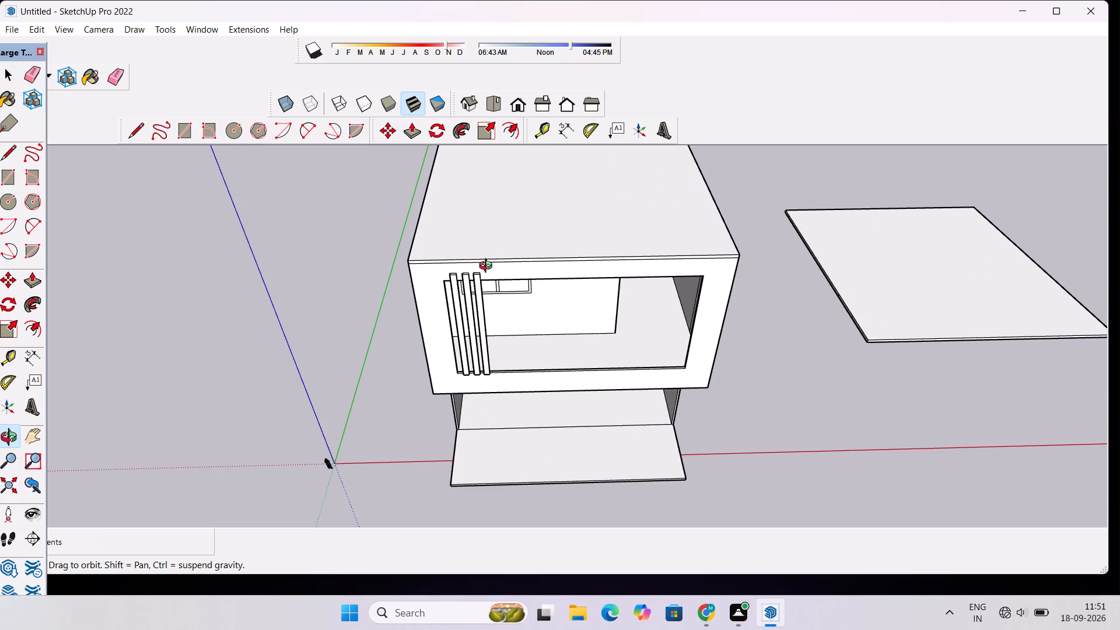
drag(499, 281, 488, 206)
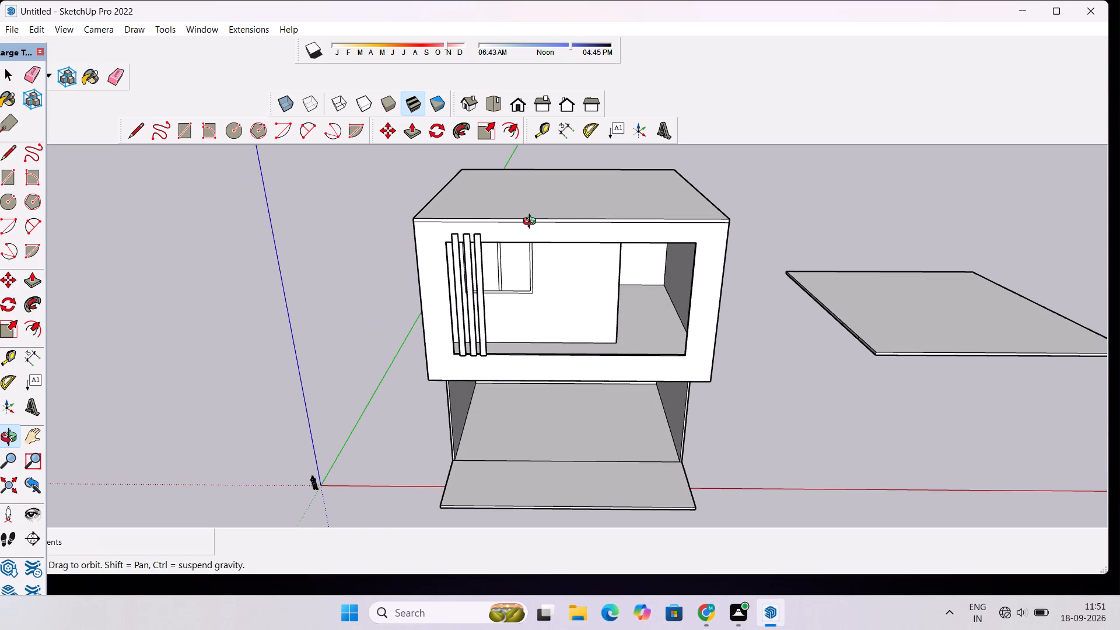
drag(540, 268, 540, 240)
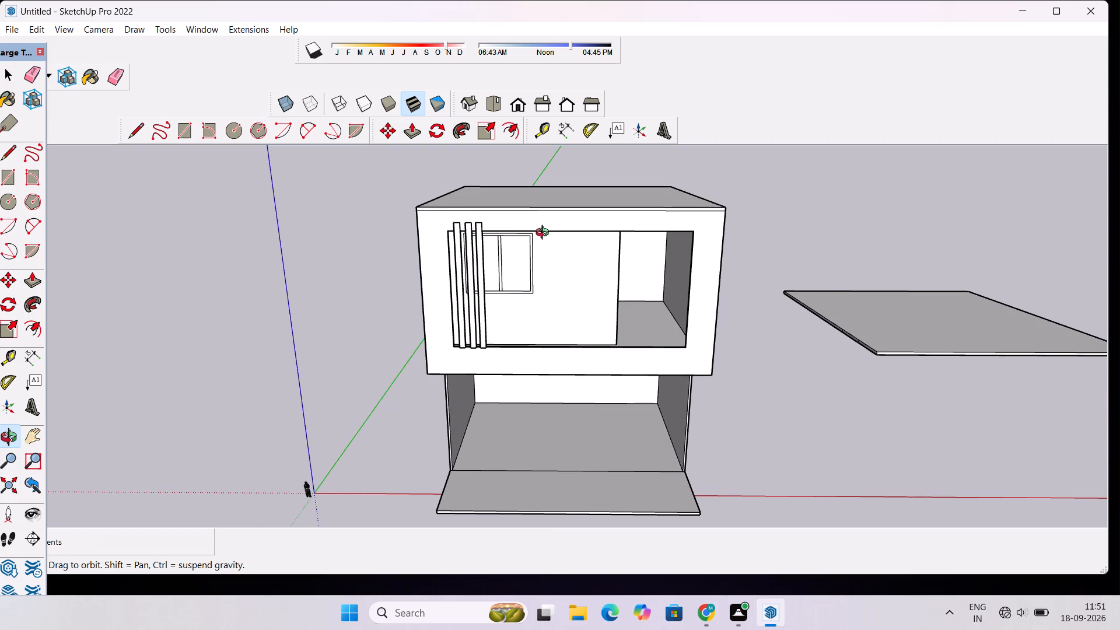
scroll(545, 234, down, 2)
shift+drag(545, 234, 524, 268)
scroll(463, 311, down, 6)
shift+drag(484, 385, 499, 284)
shift+drag(500, 283, 495, 320)
shift+scroll(494, 320, down, 4)
scroll(482, 318, up, 4)
drag(466, 318, 469, 317)
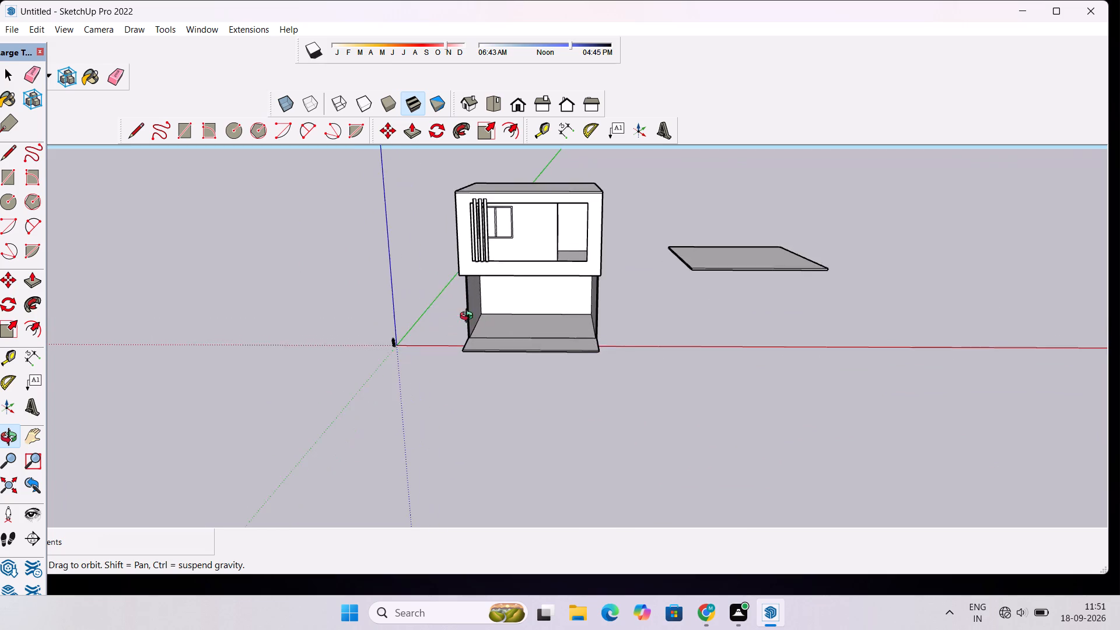
drag(469, 317, 489, 297)
drag(463, 308, 439, 320)
drag(415, 338, 407, 386)
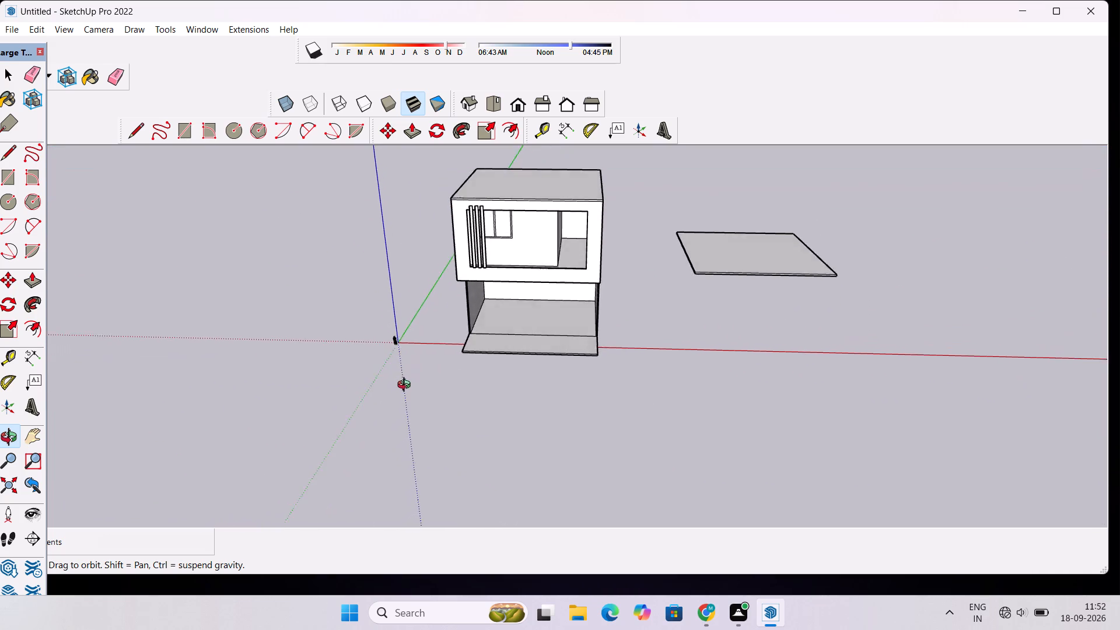
drag(407, 386, 602, 360)
scroll(507, 320, up, 3)
scroll(507, 320, down, 5)
drag(521, 326, 495, 236)
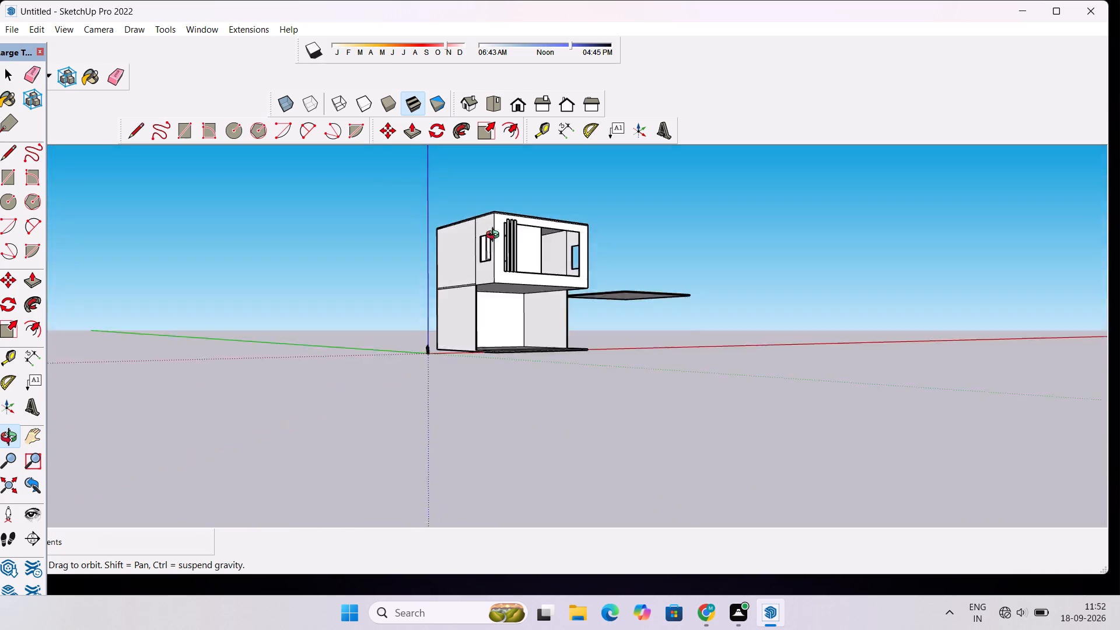
drag(495, 236, 478, 189)
scroll(509, 308, up, 4)
drag(510, 324, 437, 400)
scroll(440, 387, down, 4)
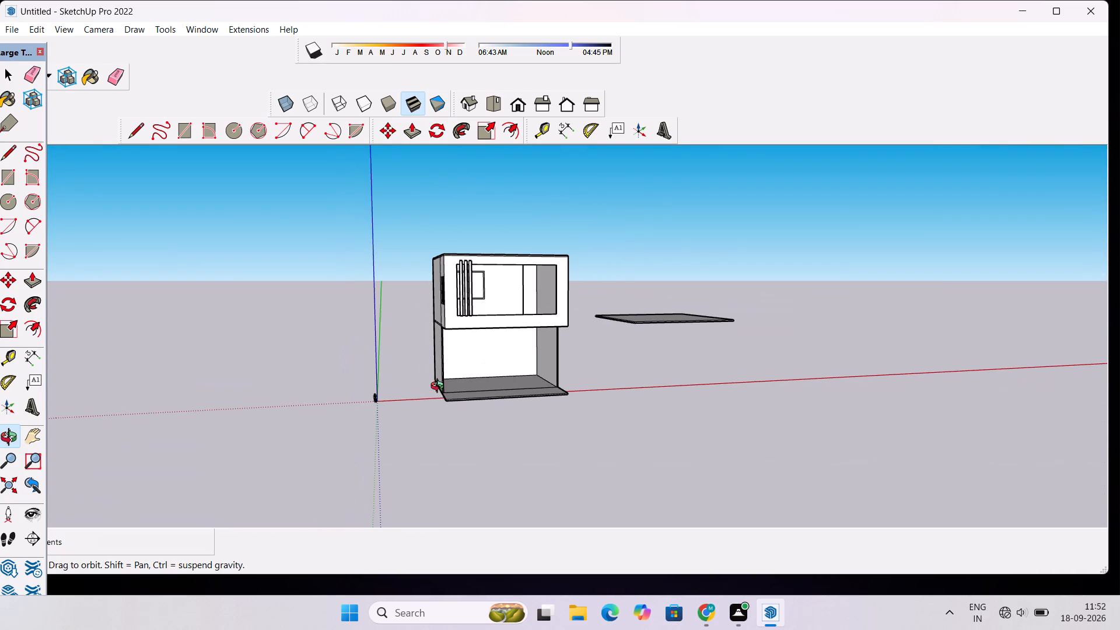
scroll(439, 376, down, 2)
drag(439, 377, 439, 387)
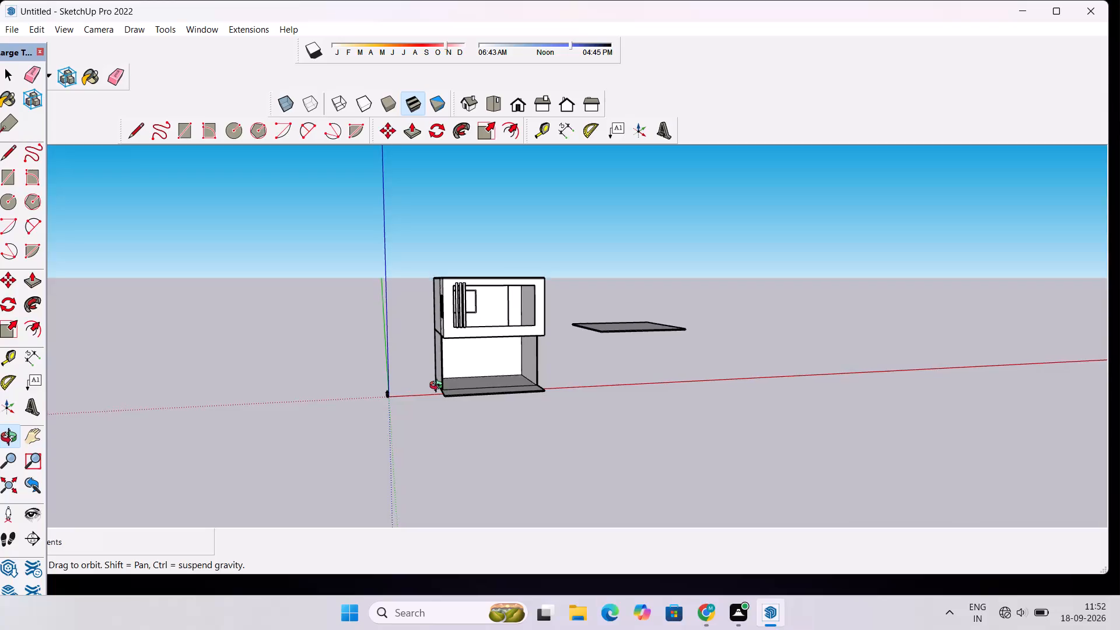
Place a guide 9" inside the floor's front line across the ground-floor opening.
drag(439, 387, 428, 454)
scroll(495, 379, up, 2)
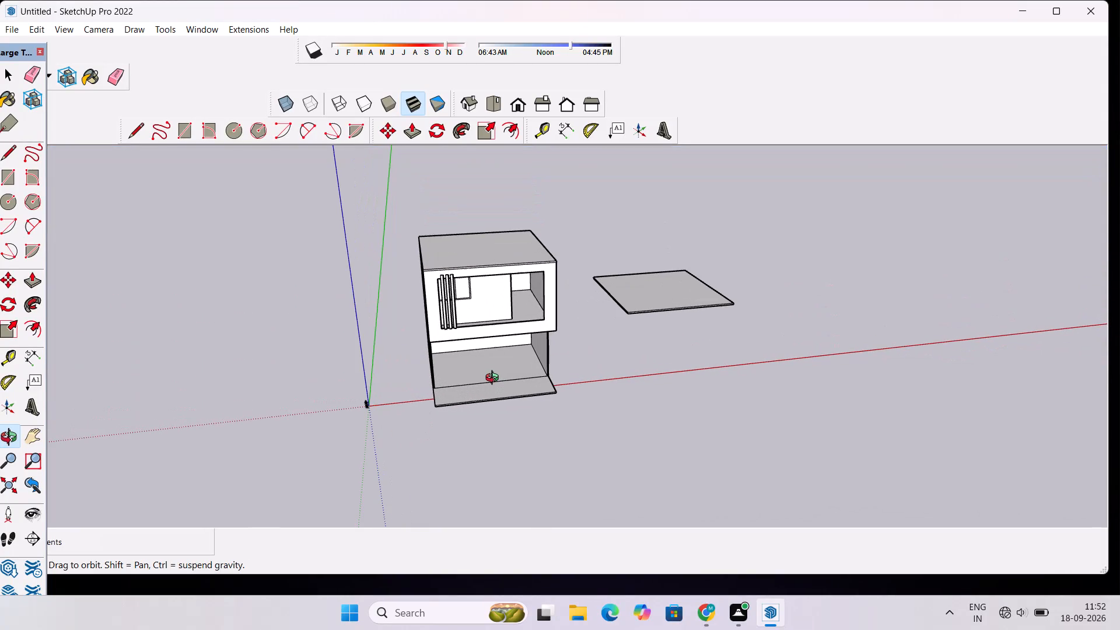
drag(491, 370, 483, 397)
scroll(474, 380, up, 5)
drag(474, 381, 467, 374)
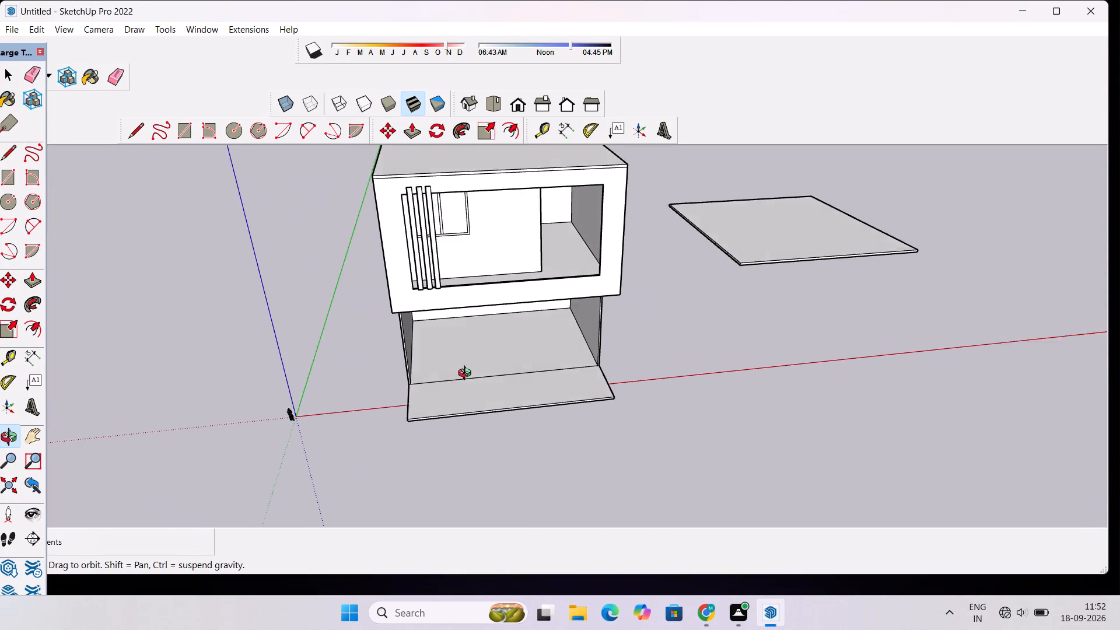
drag(467, 374, 445, 162)
scroll(467, 339, up, 3)
drag(467, 358, 449, 479)
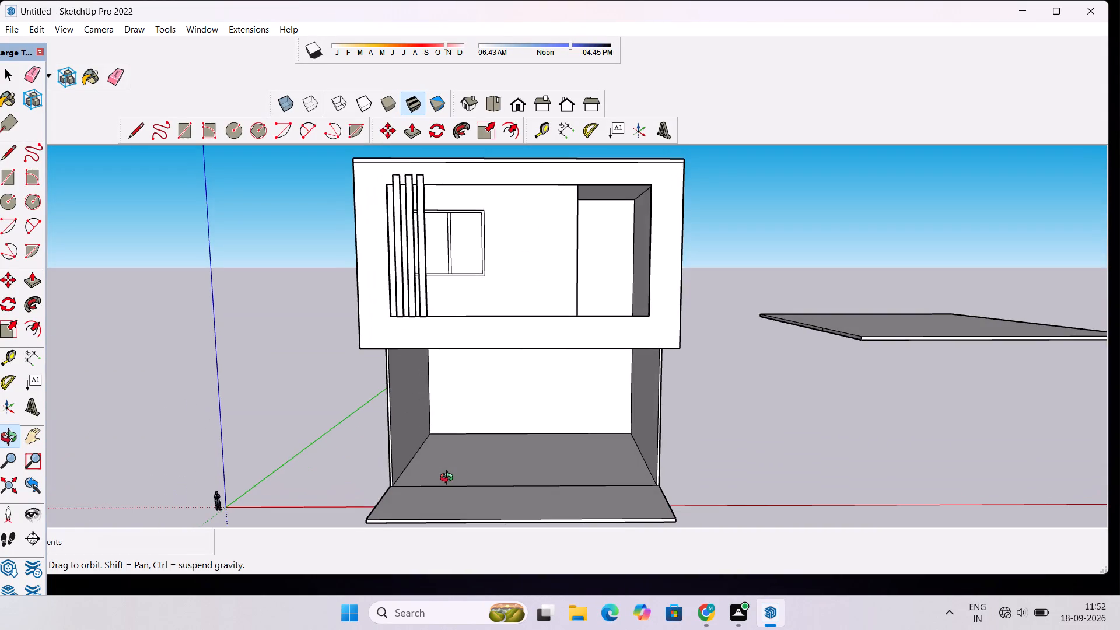
scroll(448, 475, down, 5)
drag(449, 495, 449, 503)
scroll(444, 492, up, 9)
drag(432, 471, 415, 491)
drag(420, 460, 423, 496)
scroll(442, 452, up, 5)
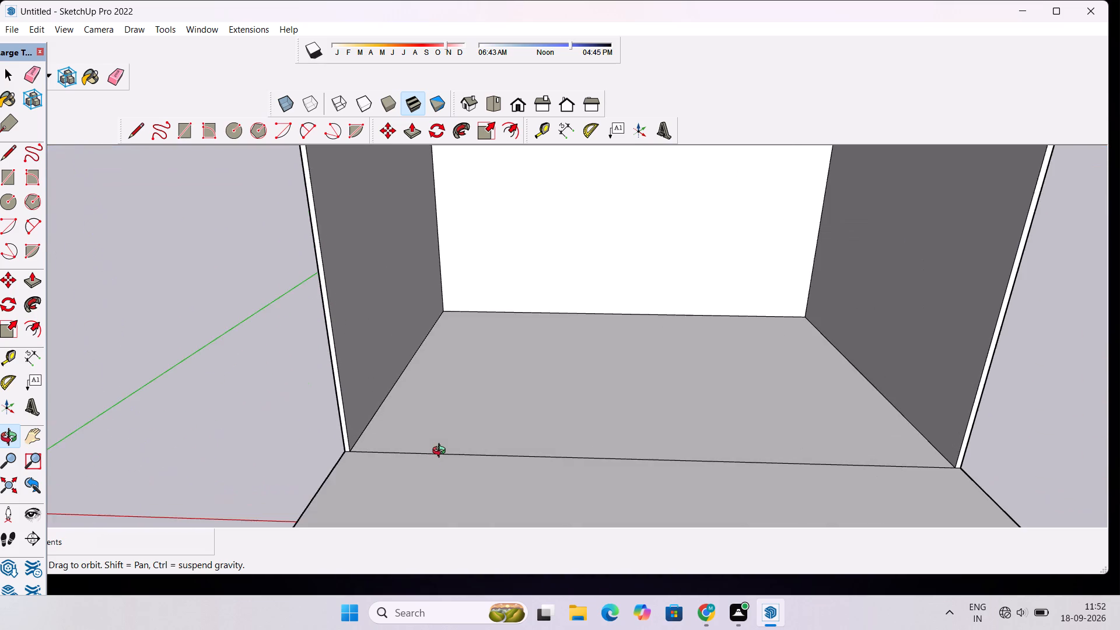
drag(446, 454, 447, 468)
scroll(453, 487, up, 3)
key(t)
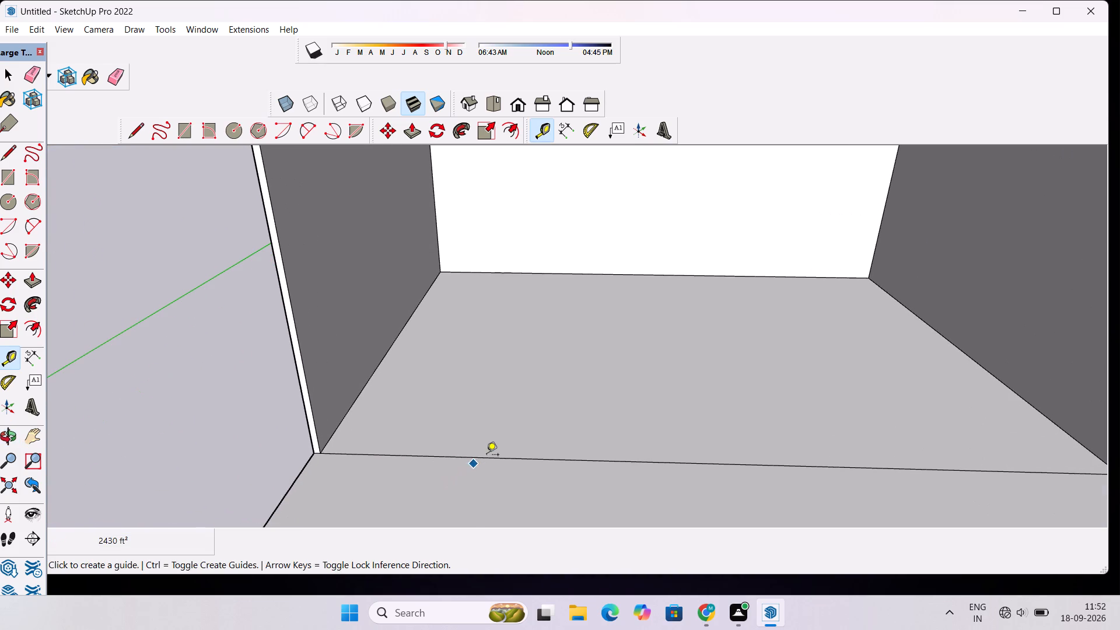
drag(487, 456, 487, 442)
text(9")
key(Return)
Draw an 88' 6" line along the guide between the two ground-floor side walls, dividing off a thin floor strip.
key(l)
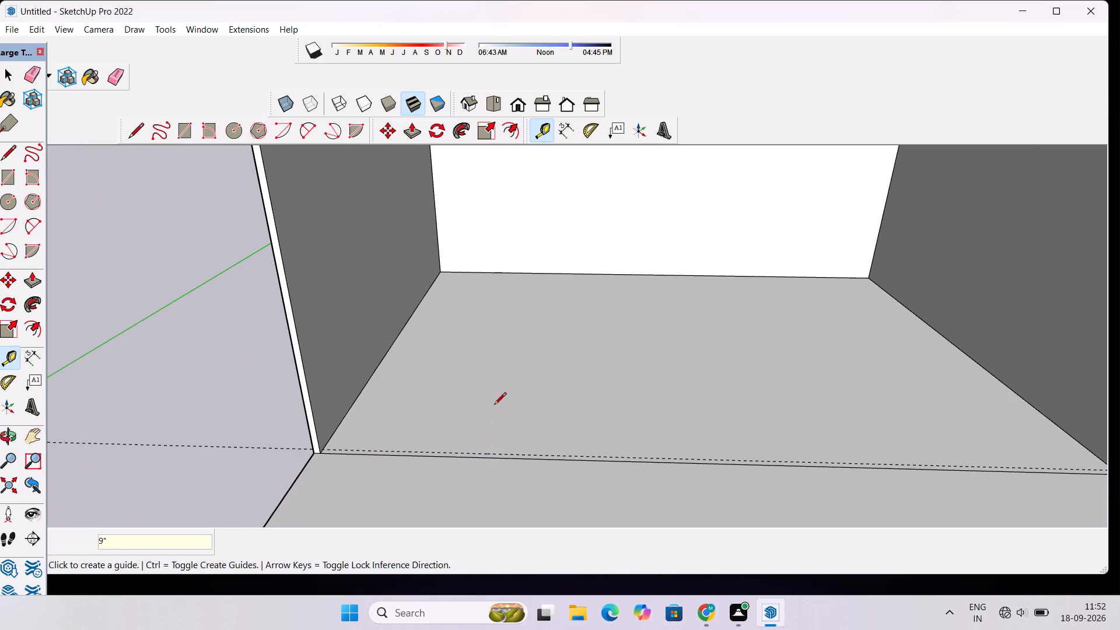
scroll(328, 460, up, 9)
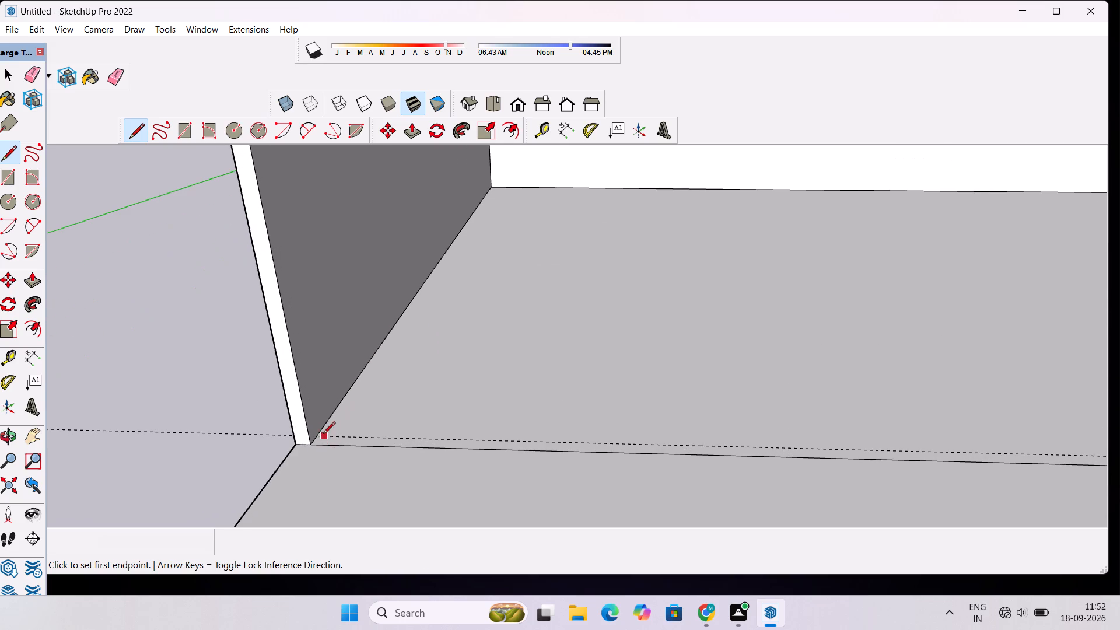
drag(317, 434, 328, 435)
scroll(352, 437, down, 17)
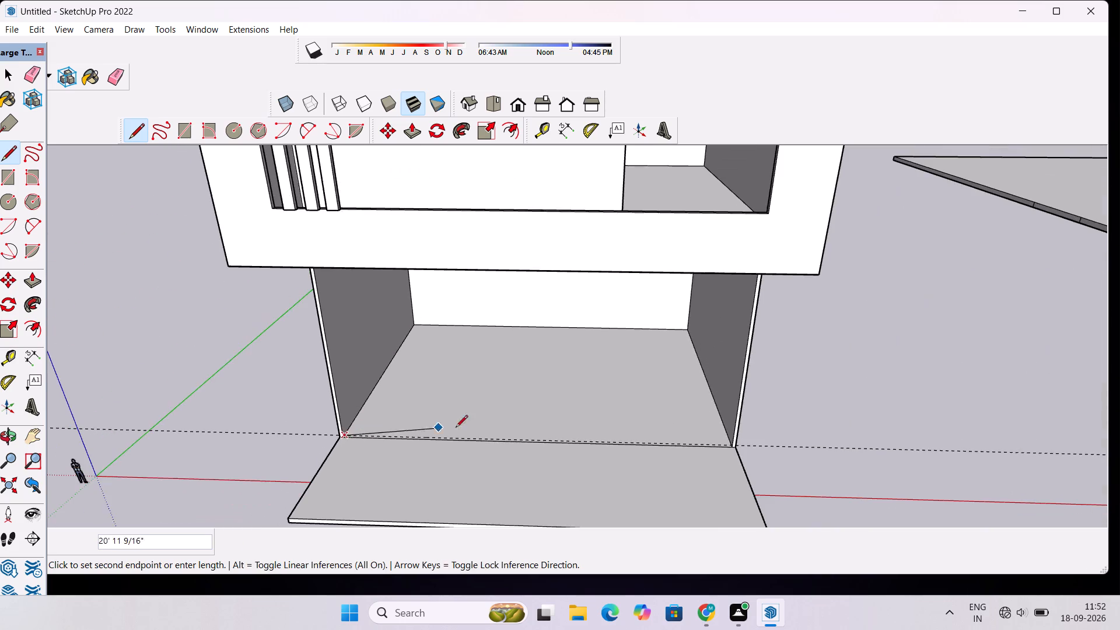
scroll(527, 433, up, 4)
scroll(843, 451, up, 8)
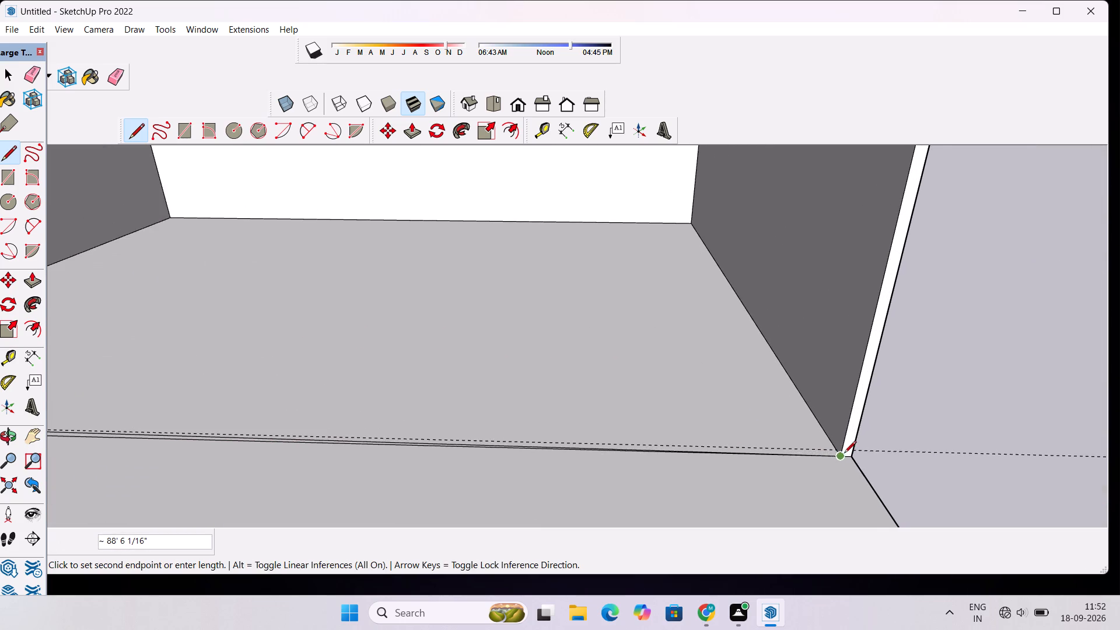
scroll(824, 460, up, 4)
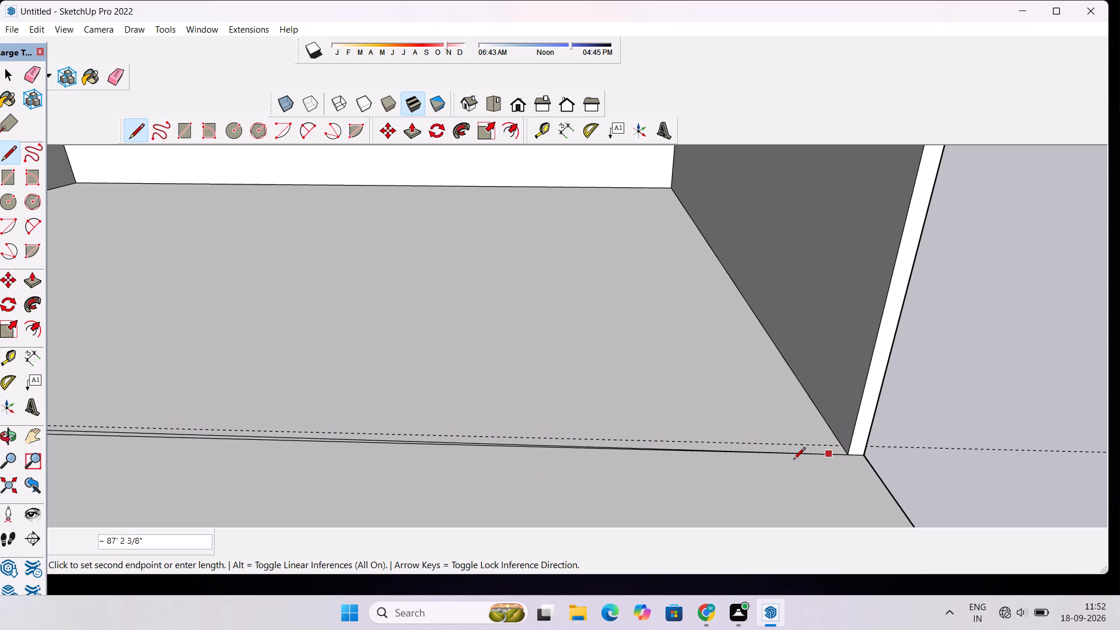
scroll(799, 436, up, 3)
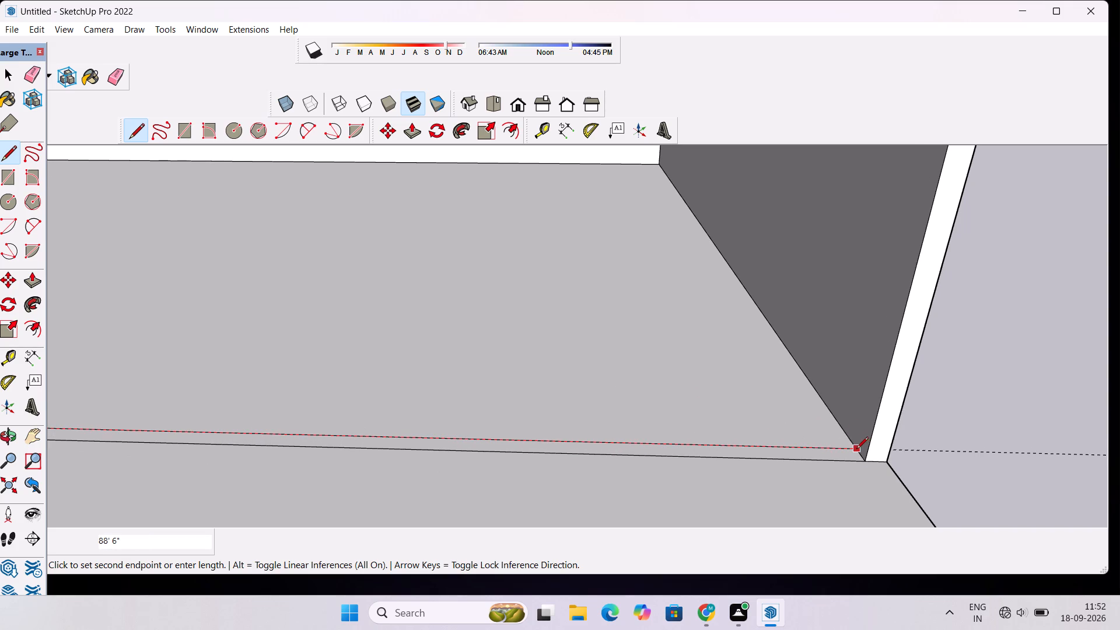
scroll(851, 448, up, 3)
click(857, 447)
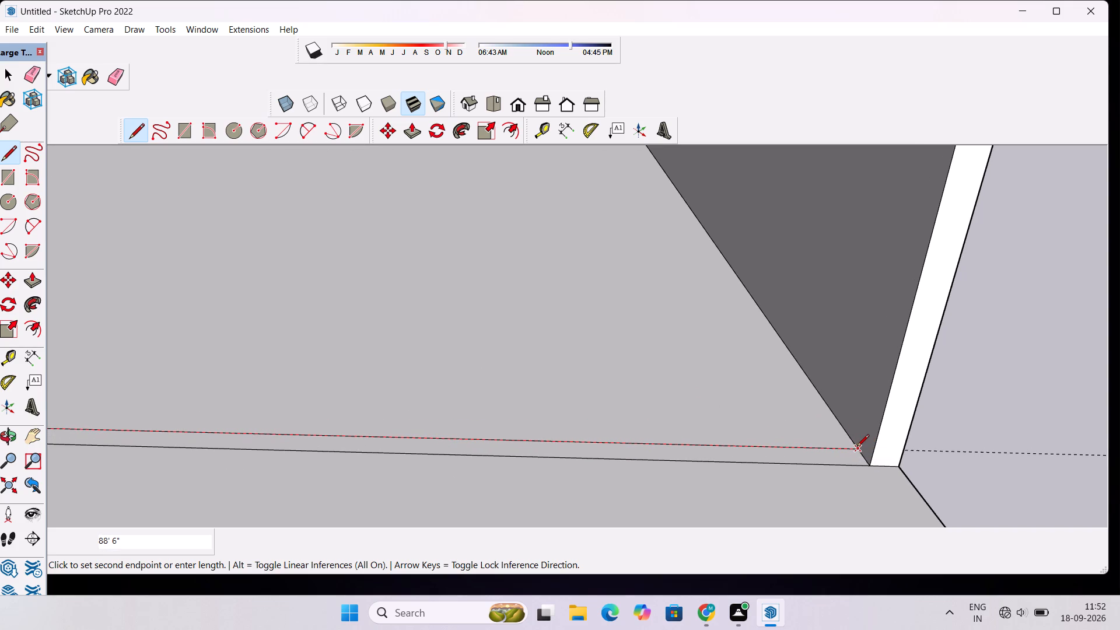
key(space)
Extrude the thin floor strip up about 50' to the upper floor's underside, closing the ground-floor front with a wall.
text(p)
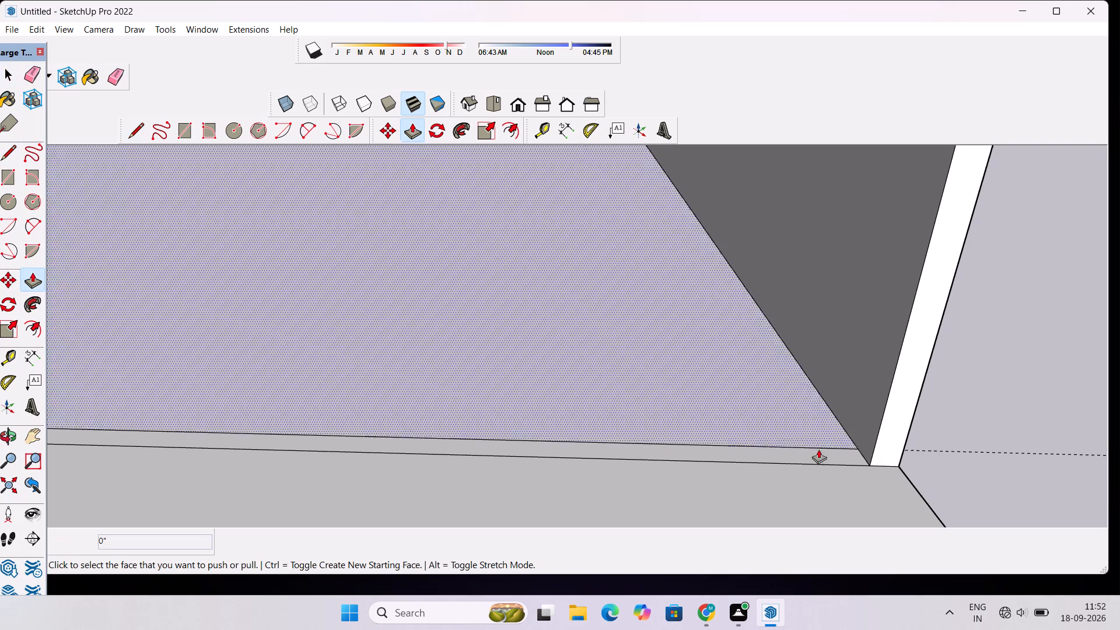
click(814, 452)
scroll(813, 444, down, 14)
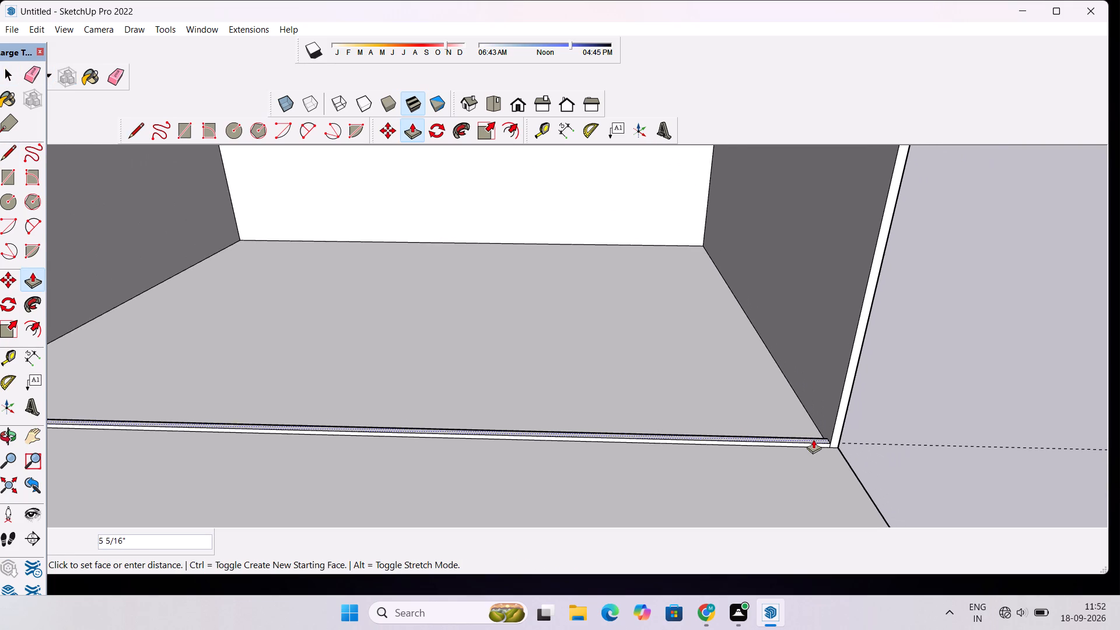
scroll(813, 414, down, 11)
scroll(814, 392, up, 4)
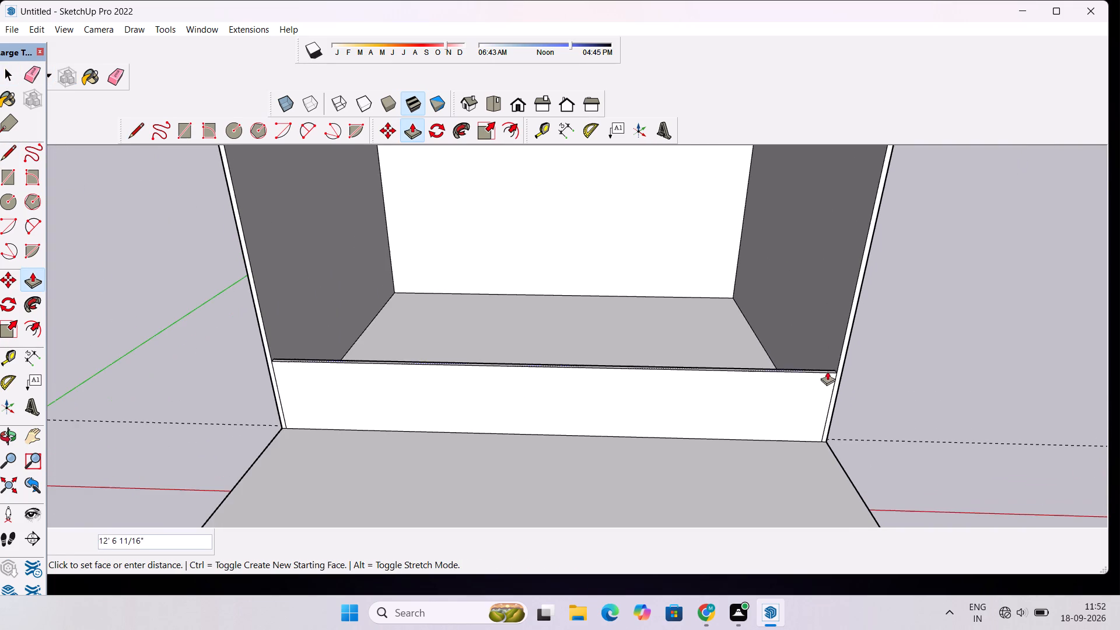
key(o)
drag(828, 388, 821, 290)
shift+drag(821, 290, 820, 360)
drag(820, 365, 819, 402)
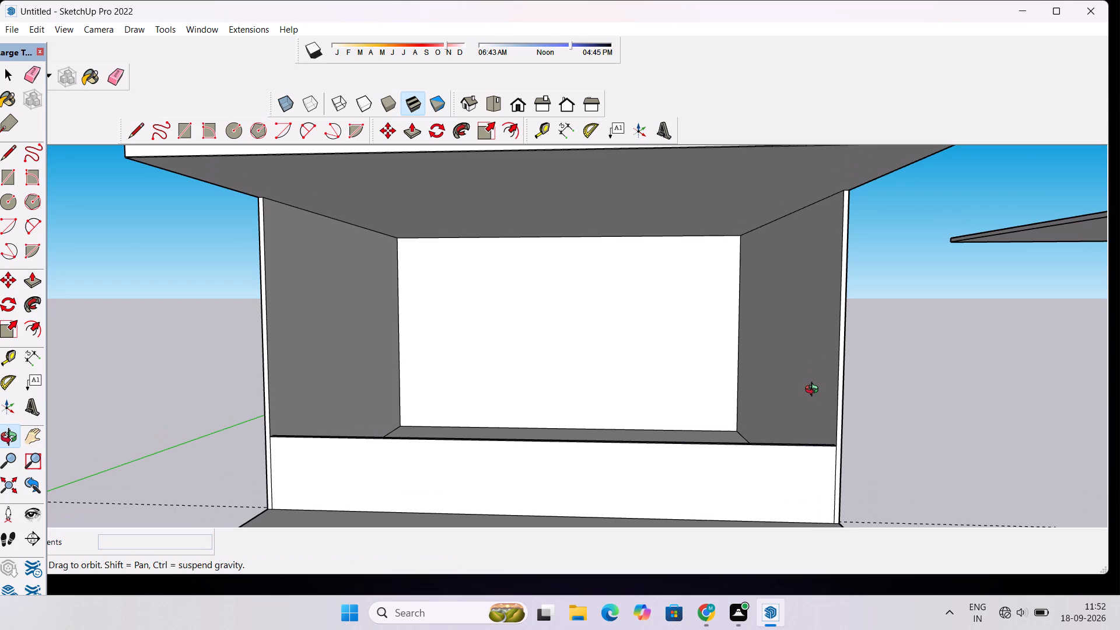
key(p)
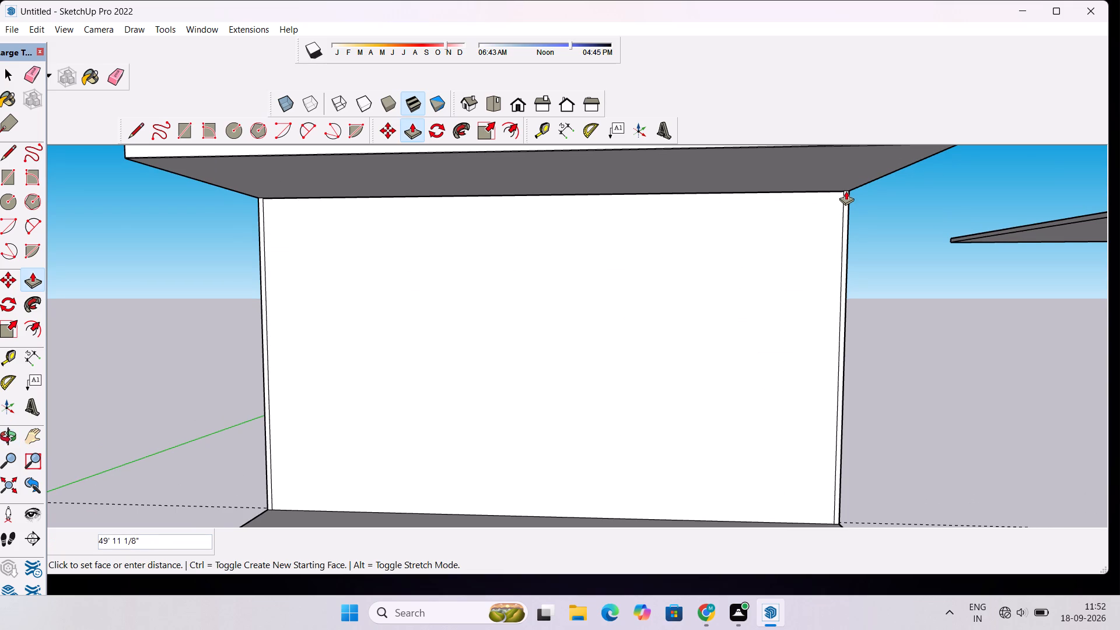
click(844, 191)
Examine the house with its closed ground-floor front from below, the sides, the front and above.
key(o)
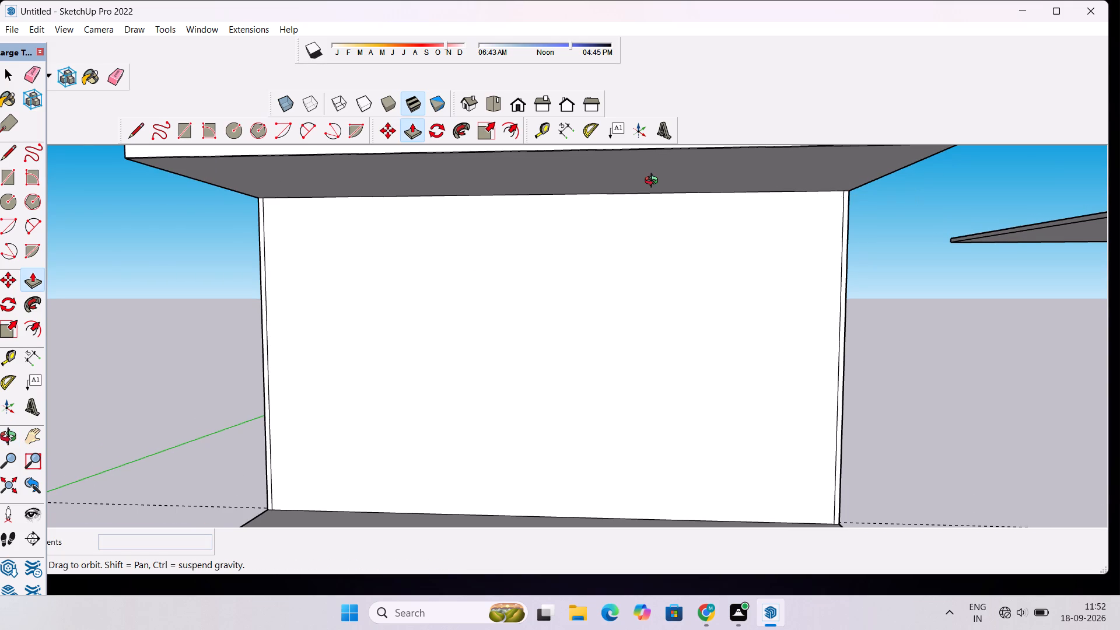
scroll(654, 182, down, 10)
drag(652, 186, 670, 288)
scroll(577, 308, down, 5)
drag(321, 336, 767, 193)
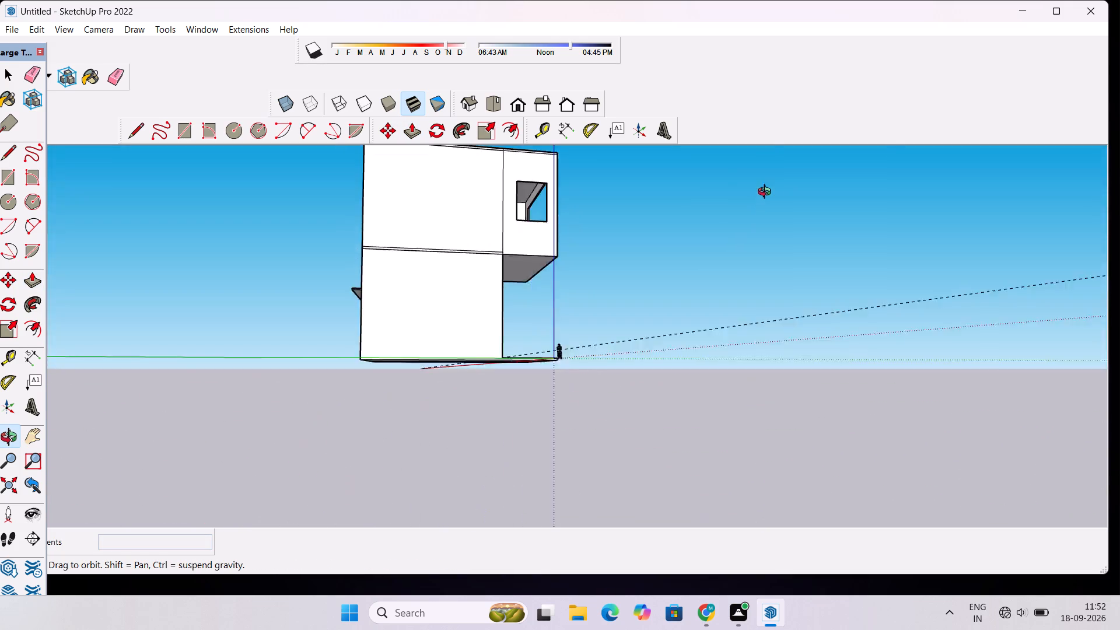
drag(767, 193, 213, 206)
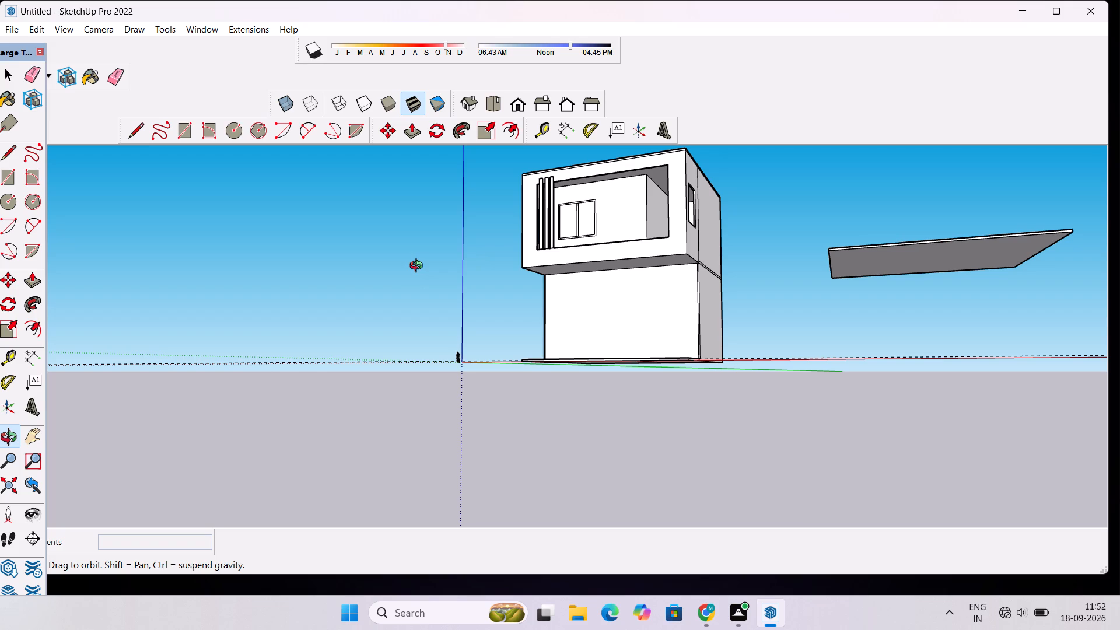
scroll(432, 269, down, 2)
drag(545, 336, 584, 335)
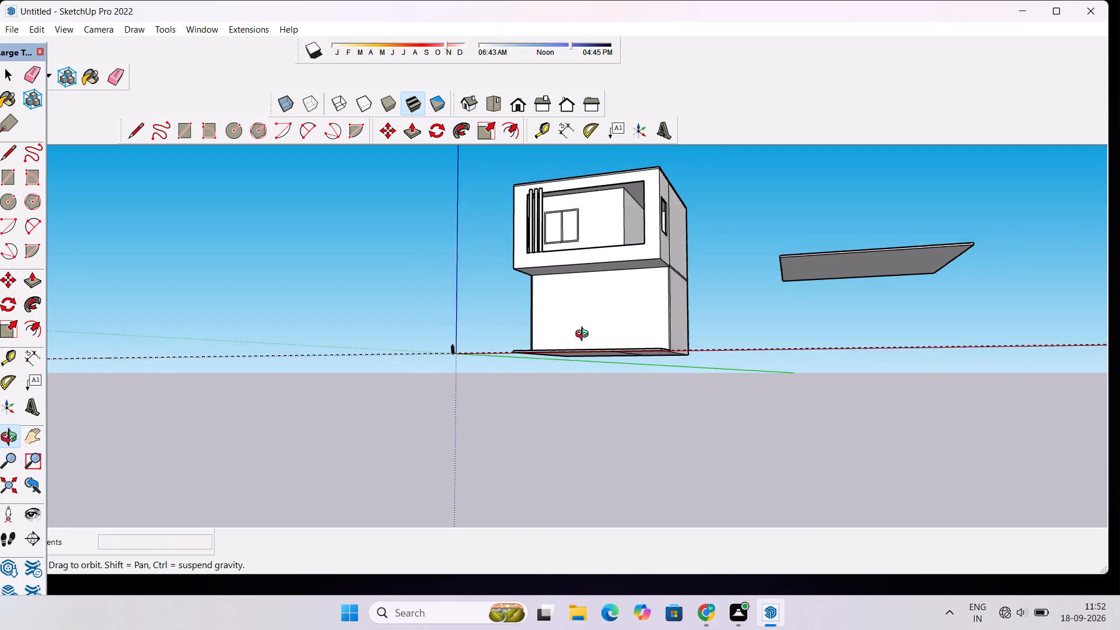
drag(584, 335, 586, 335)
shift+drag(512, 319, 568, 330)
scroll(590, 303, down, 5)
drag(588, 290, 768, 444)
scroll(625, 177, up, 3)
drag(660, 261, 577, 256)
scroll(575, 243, up, 2)
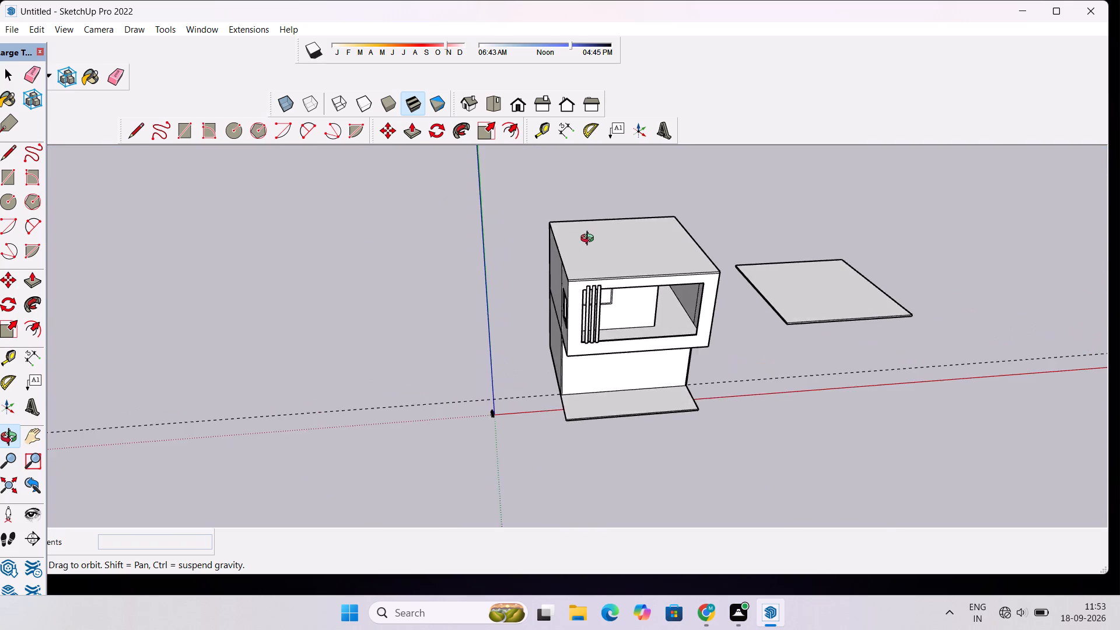
drag(590, 240, 571, 282)
scroll(571, 282, down, 5)
drag(620, 298, 568, 314)
scroll(569, 296, up, 3)
shift+drag(576, 289, 489, 314)
scroll(489, 314, down, 4)
drag(489, 314, 507, 369)
scroll(478, 334, up, 4)
drag(469, 334, 676, 293)
scroll(516, 308, up, 4)
drag(564, 350, 481, 323)
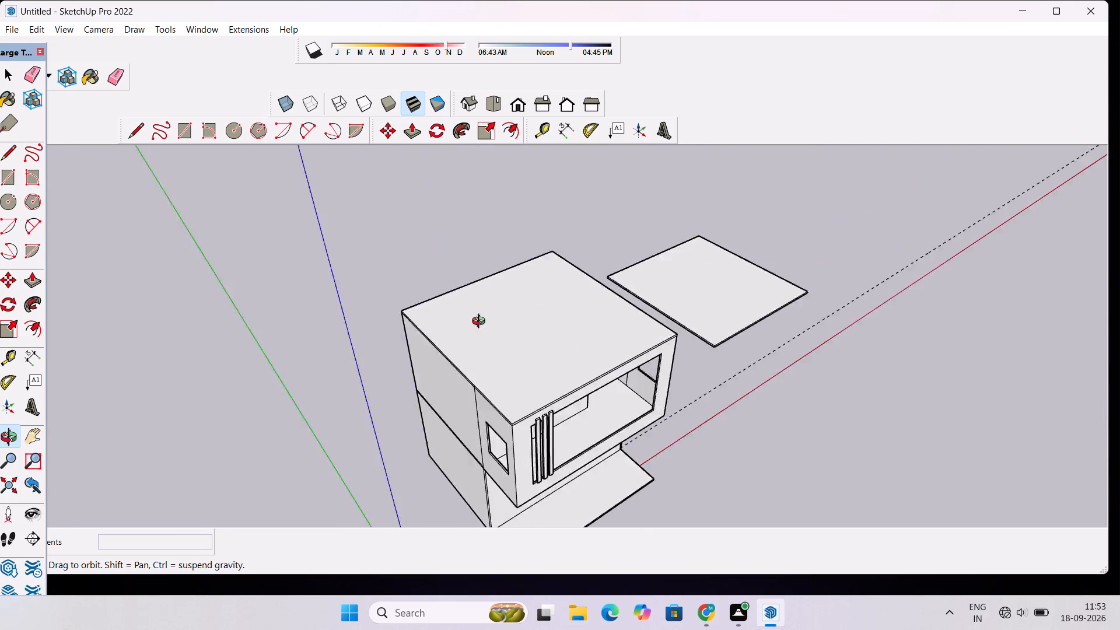
drag(481, 323, 443, 267)
Place guides 9" inside the roof's rear edge and the side edge nearest the balcony strips.
scroll(444, 270, down, 4)
drag(514, 336, 478, 409)
scroll(457, 280, up, 4)
shift+drag(457, 280, 453, 350)
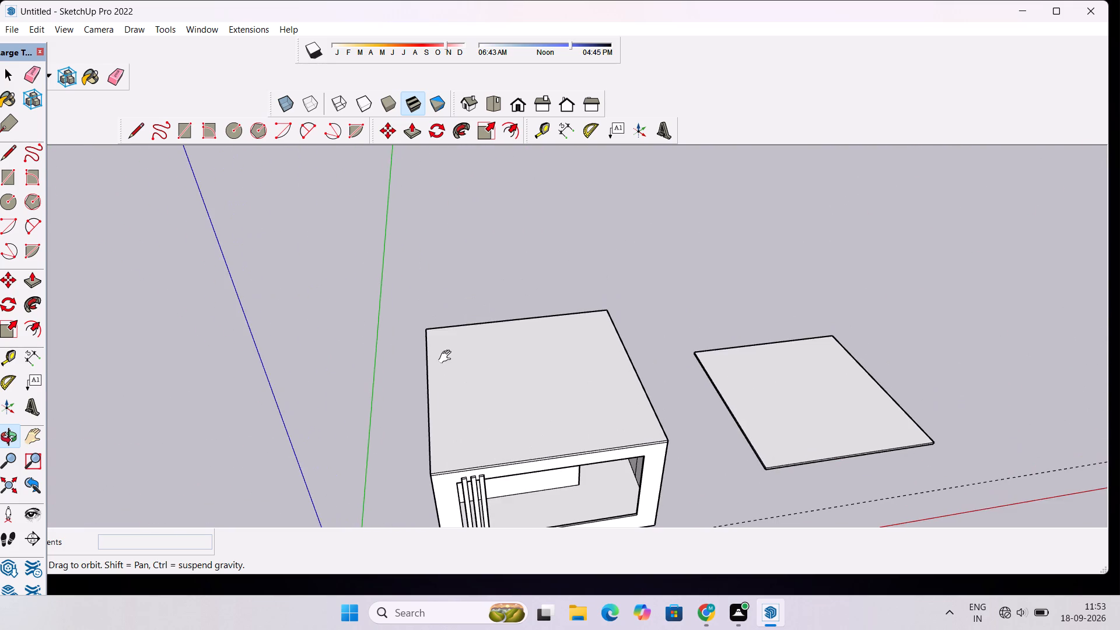
shift+scroll(445, 355, down, 3)
drag(472, 376, 454, 406)
scroll(452, 404, up, 3)
shift+drag(451, 393, 451, 348)
key(t)
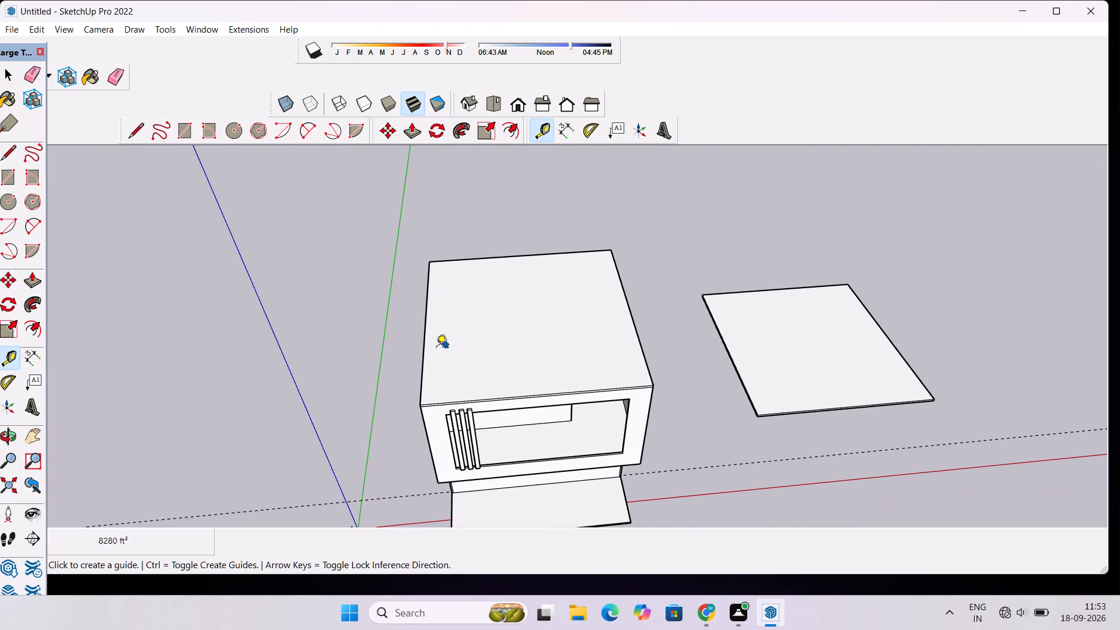
scroll(423, 352, up, 3)
click(424, 312)
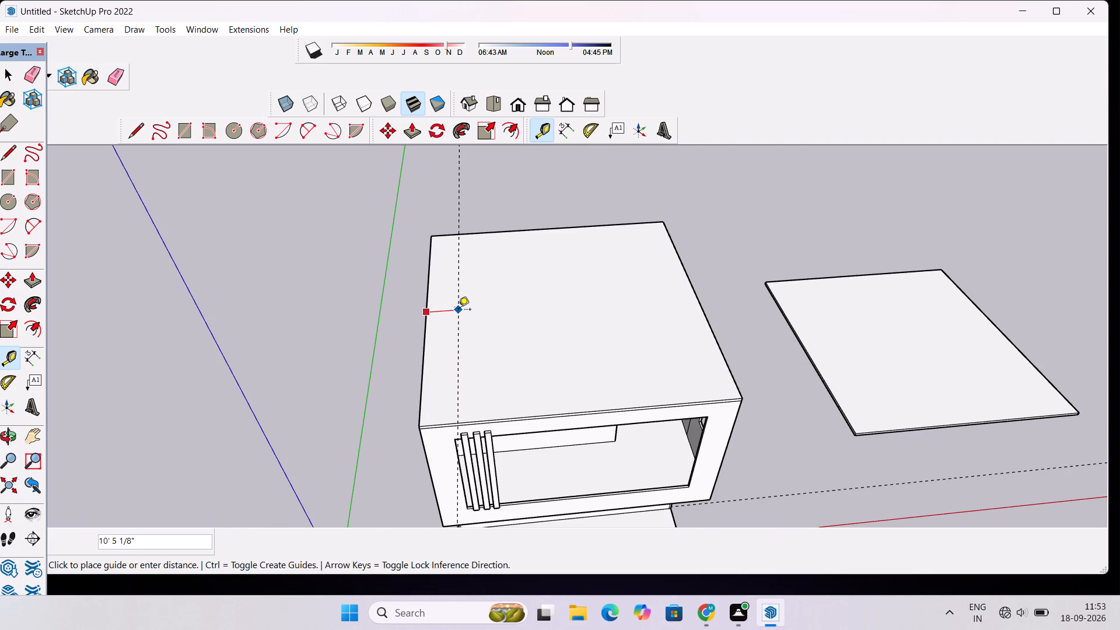
text(9")
key(Return)
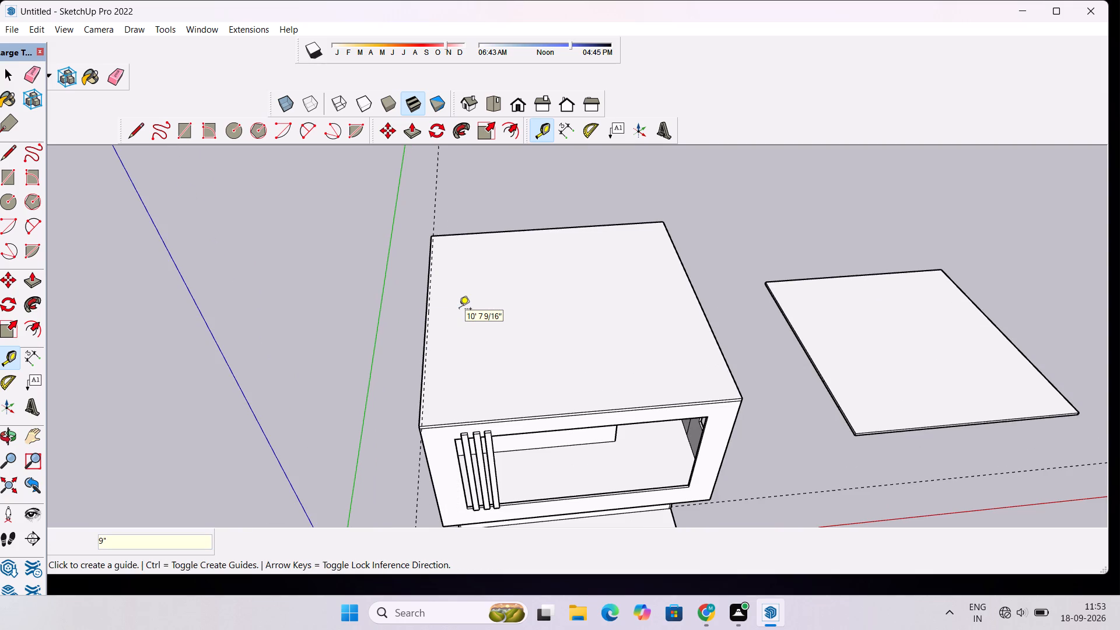
click(549, 231)
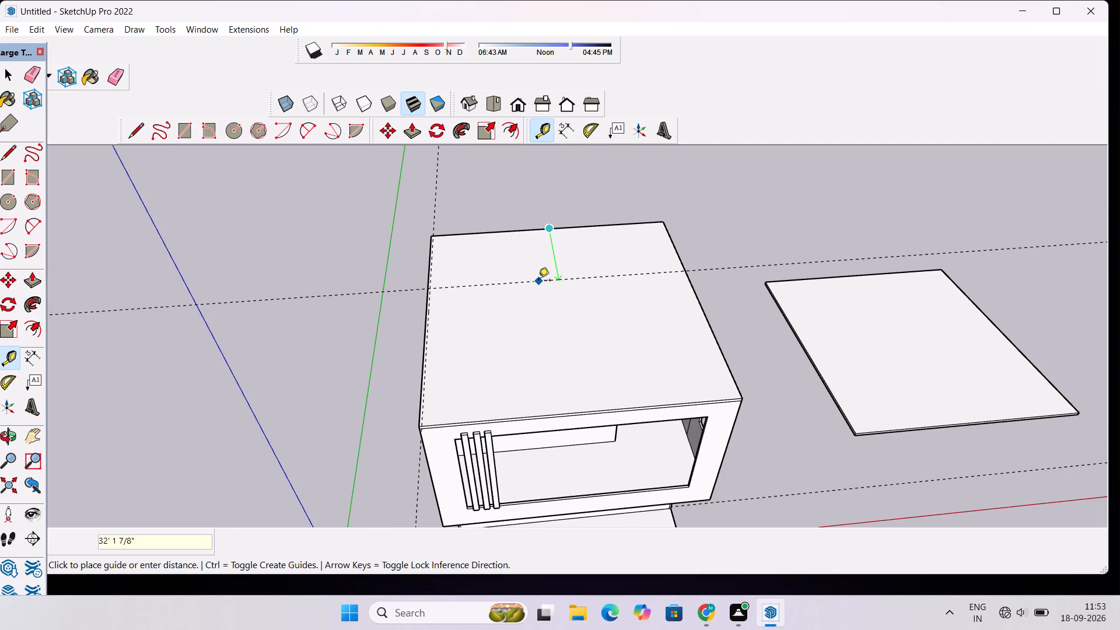
key(9)
key(shift+quotedbl)
key(Return)
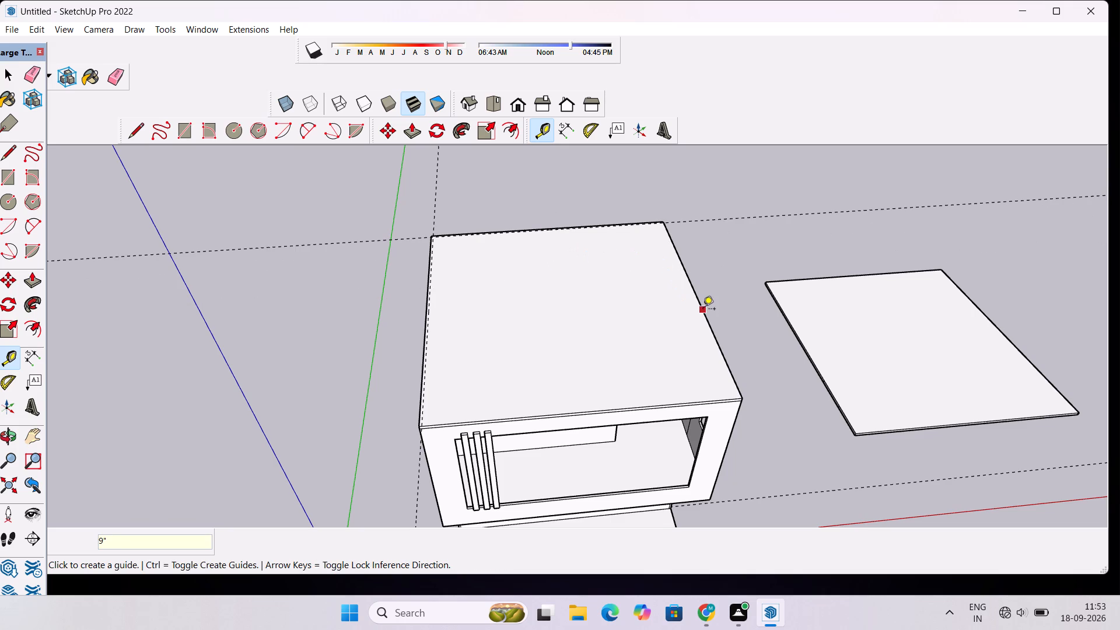
Place a guide 9" inside the roof's other side edge, farthest from the balcony strips.
scroll(714, 325, down, 1)
scroll(716, 325, up, 3)
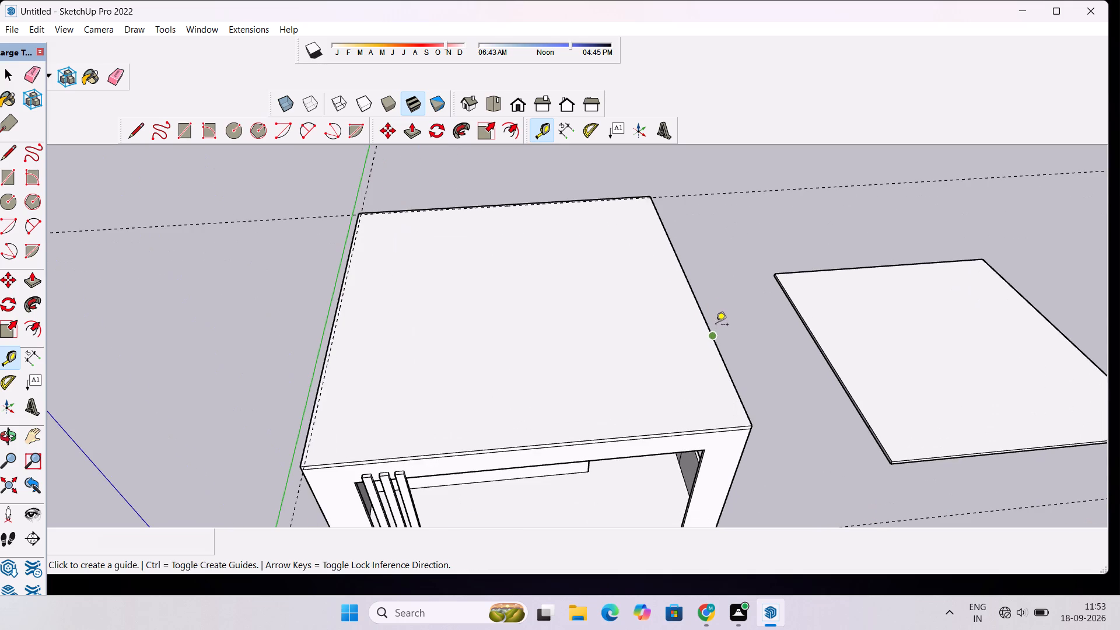
click(712, 335)
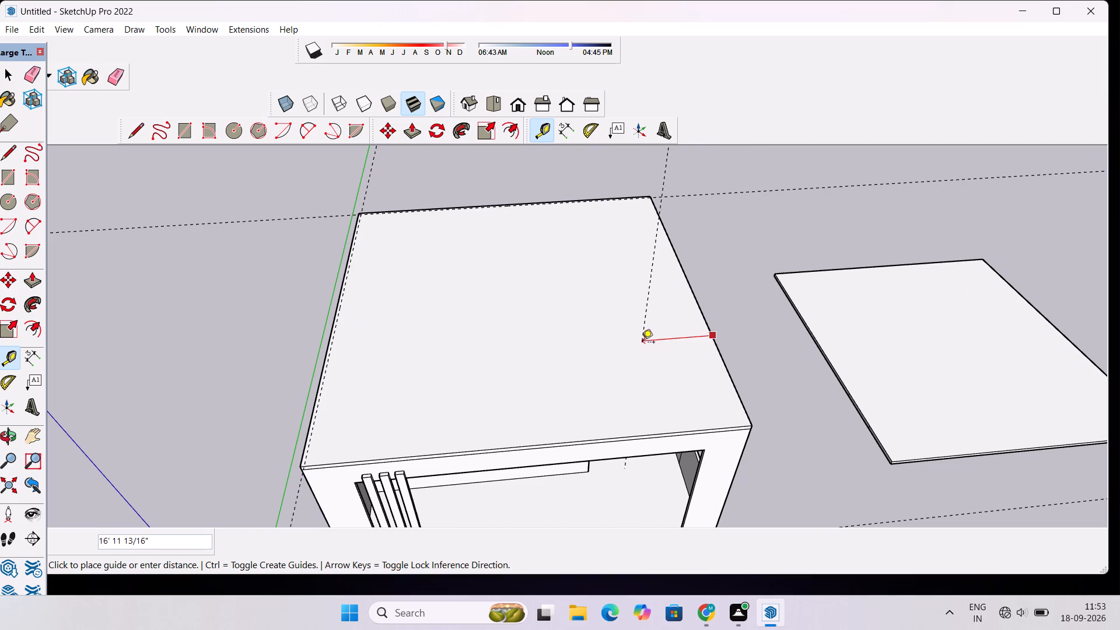
key(space)
key(t)
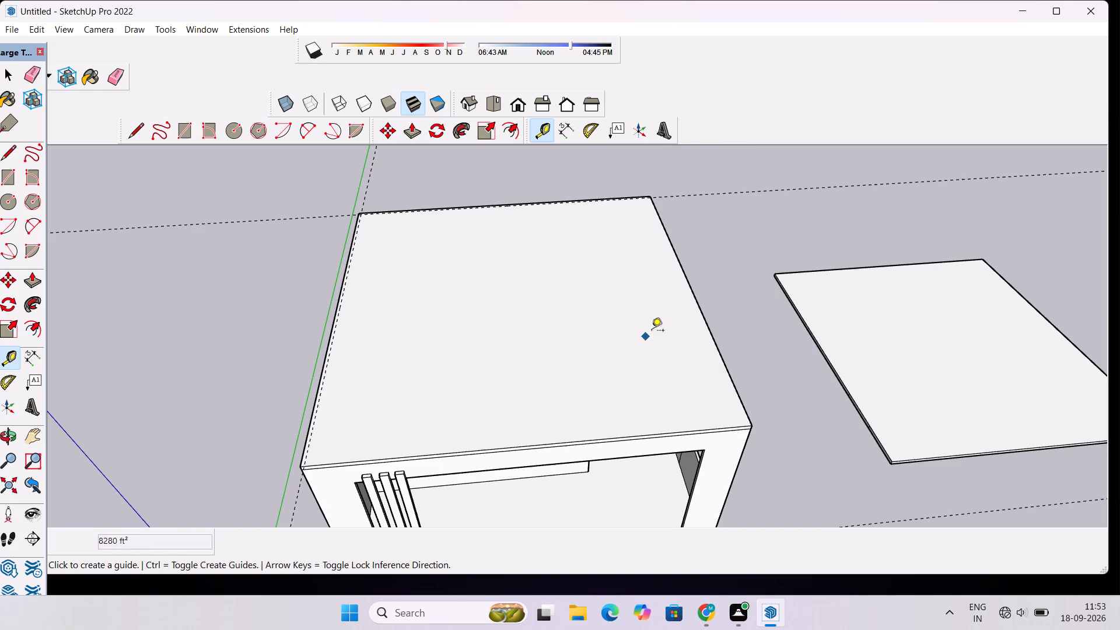
click(687, 288)
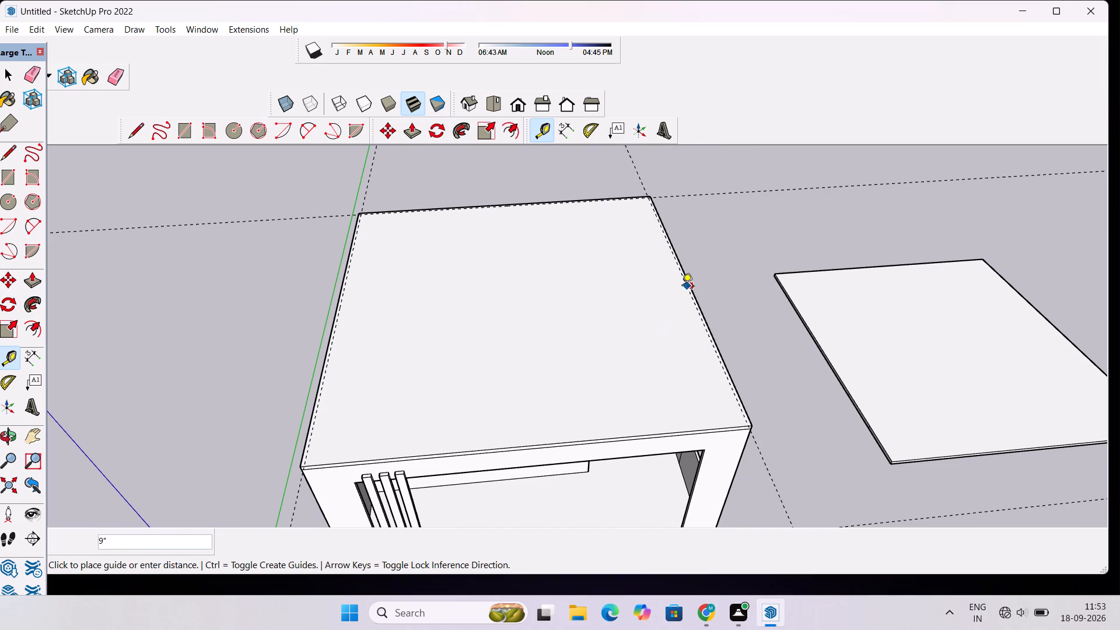
text(9")
key(Return)
Erase the seam line running just below the roof's front edge on the house's front face.
scroll(605, 301, down, 1)
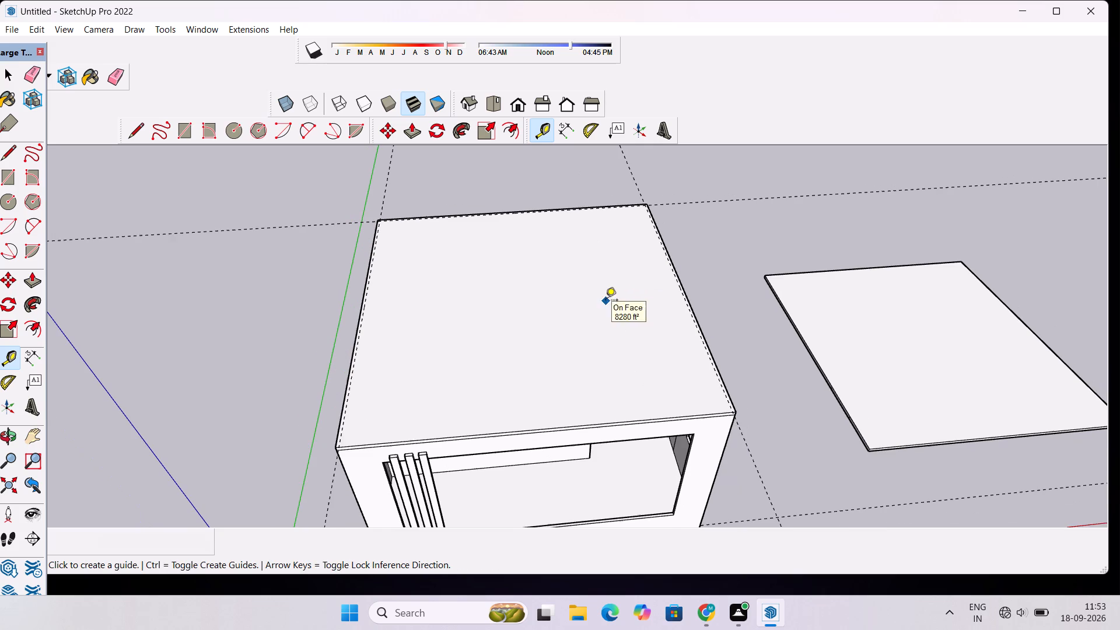
scroll(415, 446, up, 15)
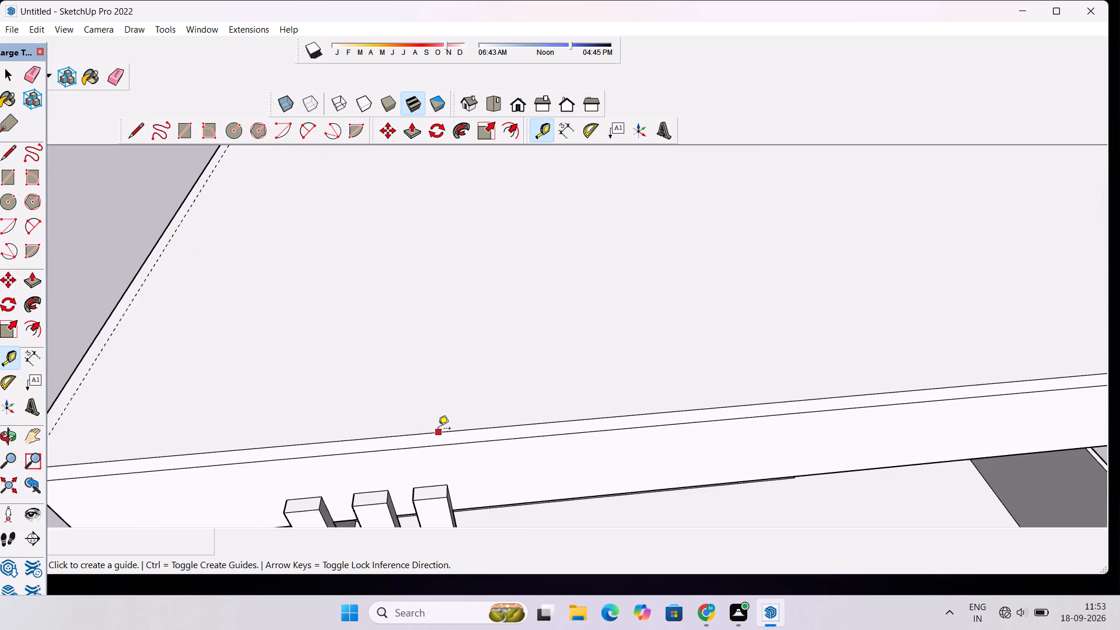
scroll(438, 429, down, 1)
key(o)
drag(442, 460, 429, 313)
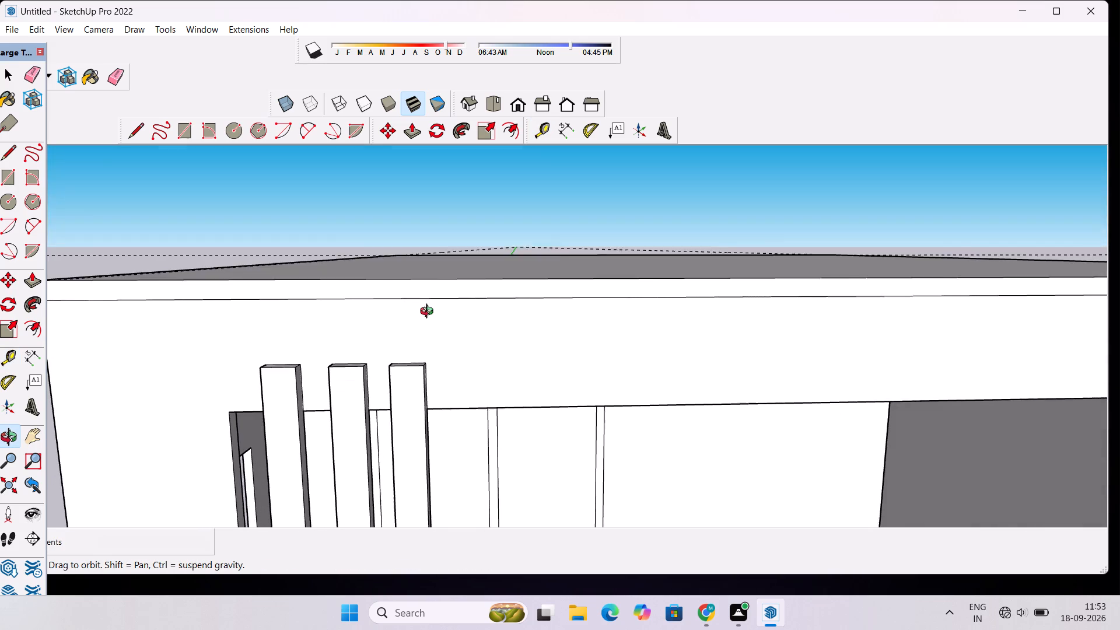
drag(429, 313, 430, 357)
scroll(430, 357, down, 3)
key(e)
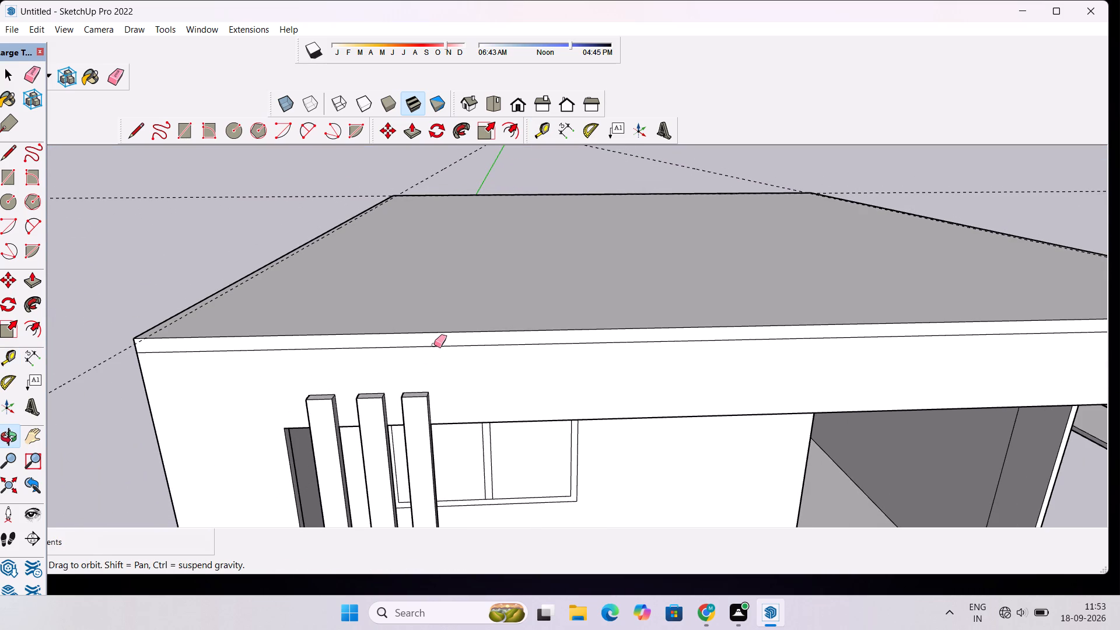
drag(434, 345, 436, 351)
scroll(436, 351, down, 3)
Place a guide 9" inside the roof's front edge.
key(o)
drag(456, 325, 450, 362)
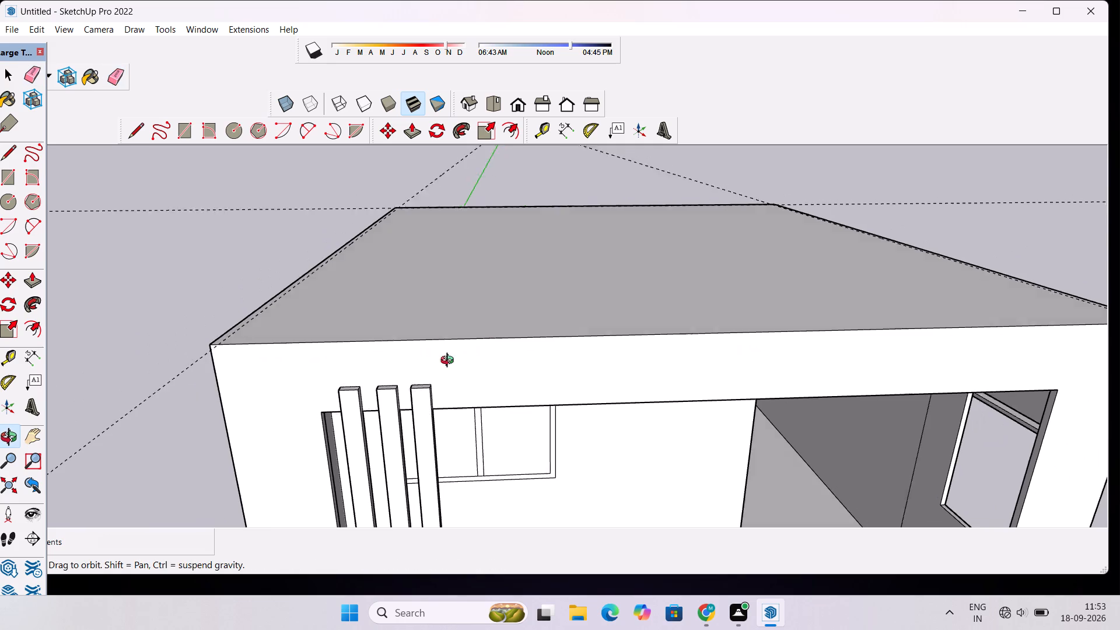
drag(450, 362, 442, 390)
drag(412, 388, 419, 414)
scroll(419, 414, down, 4)
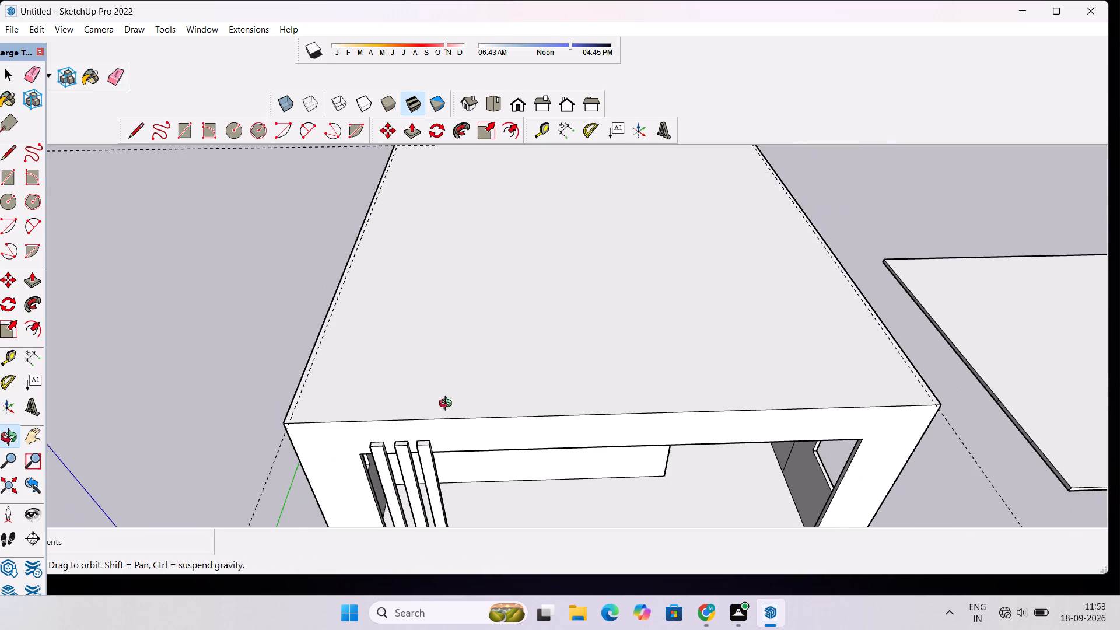
shift+drag(457, 407, 373, 401)
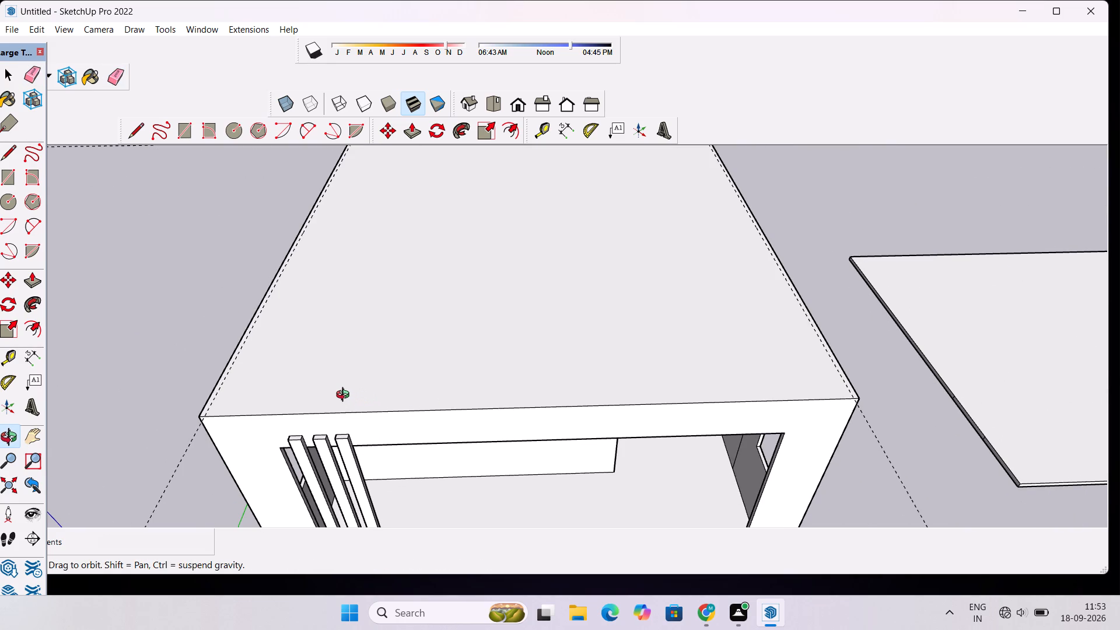
scroll(348, 403, down, 2)
shift+drag(379, 399, 278, 440)
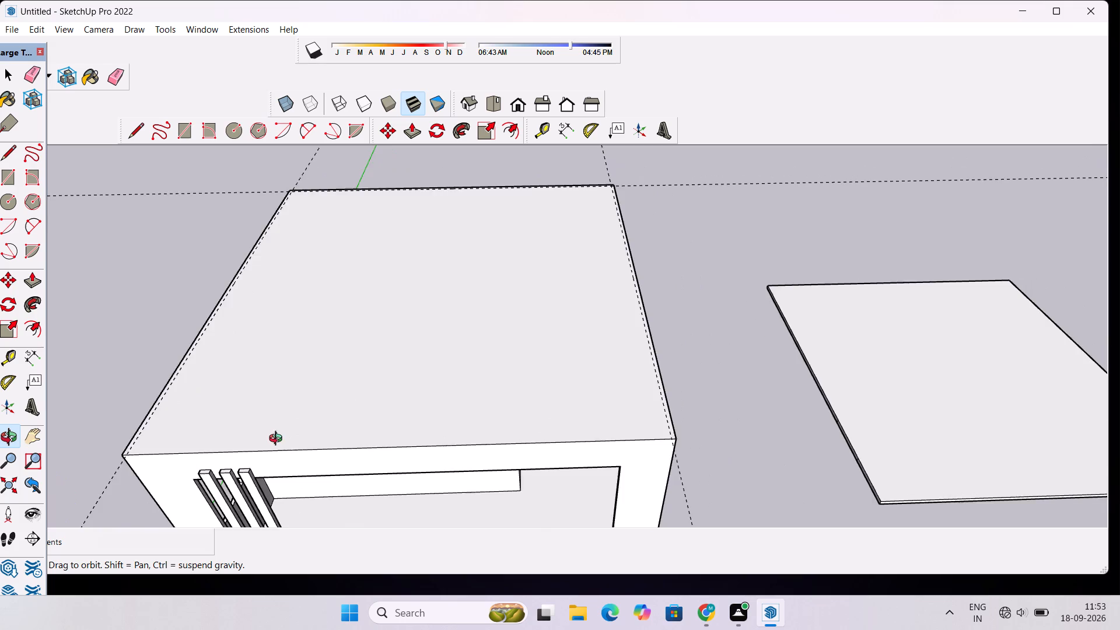
scroll(278, 440, down, 4)
drag(436, 413, 438, 461)
scroll(327, 463, up, 2)
shift+drag(306, 463, 401, 452)
key(t)
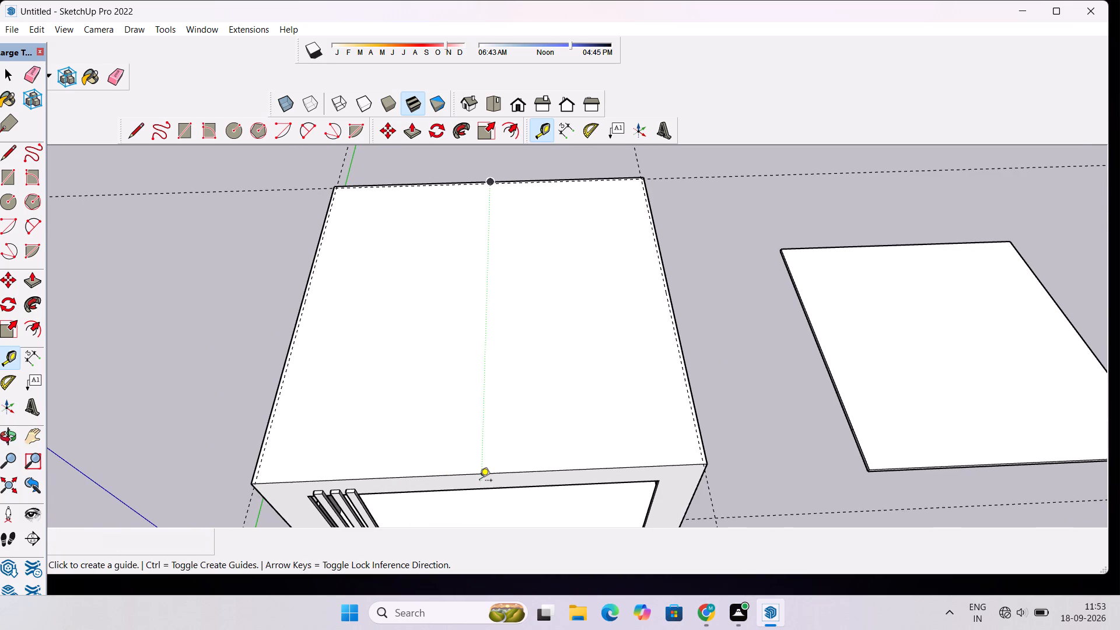
scroll(480, 481, up, 3)
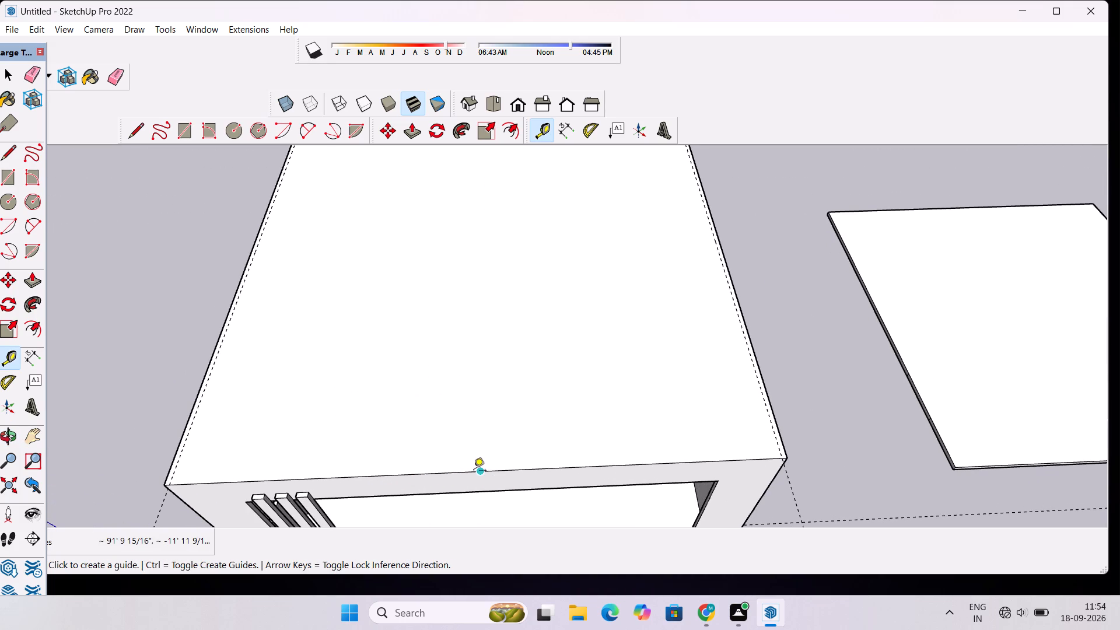
click(480, 471)
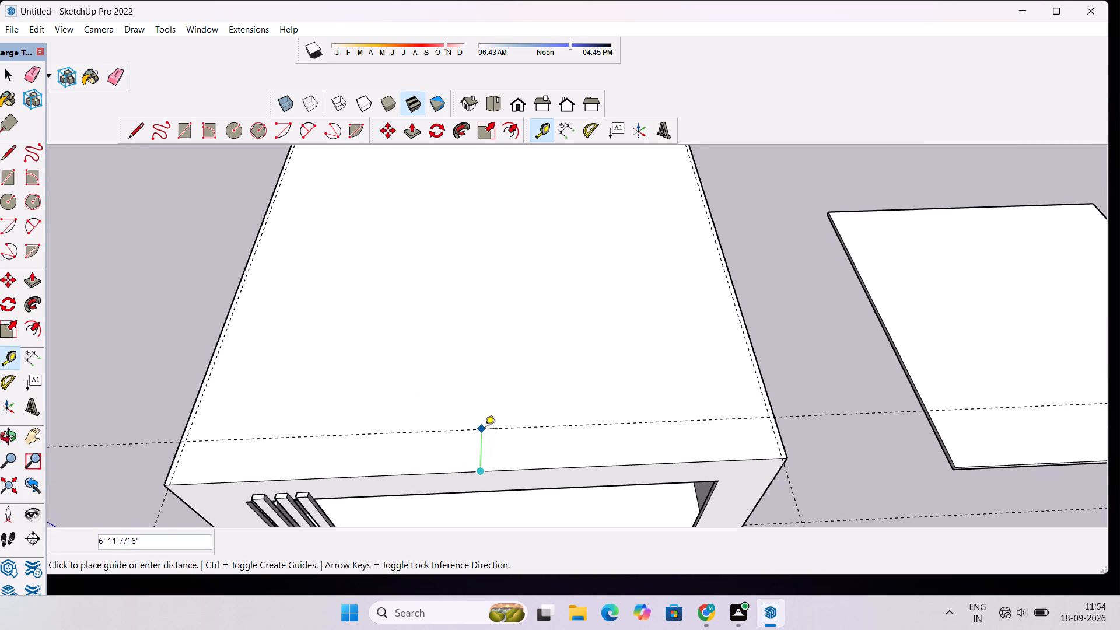
text(9")
key(Return)
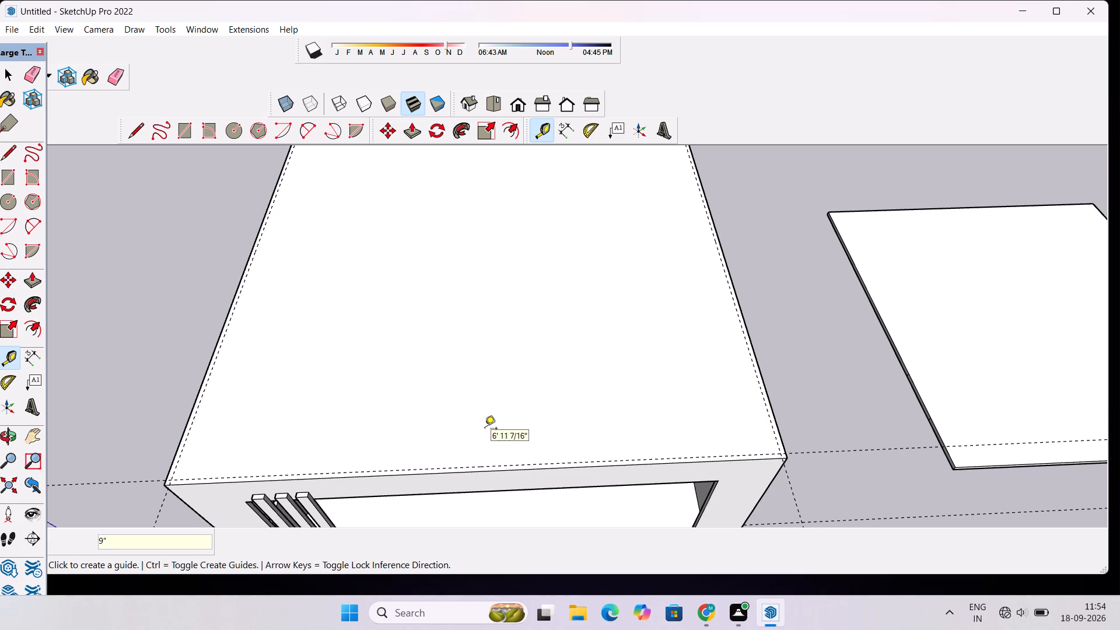
Draw a rectangle on the roof between opposite intersections of the 9" inset guides, outlining a thin rim.
scroll(476, 479, down, 8)
key(space)
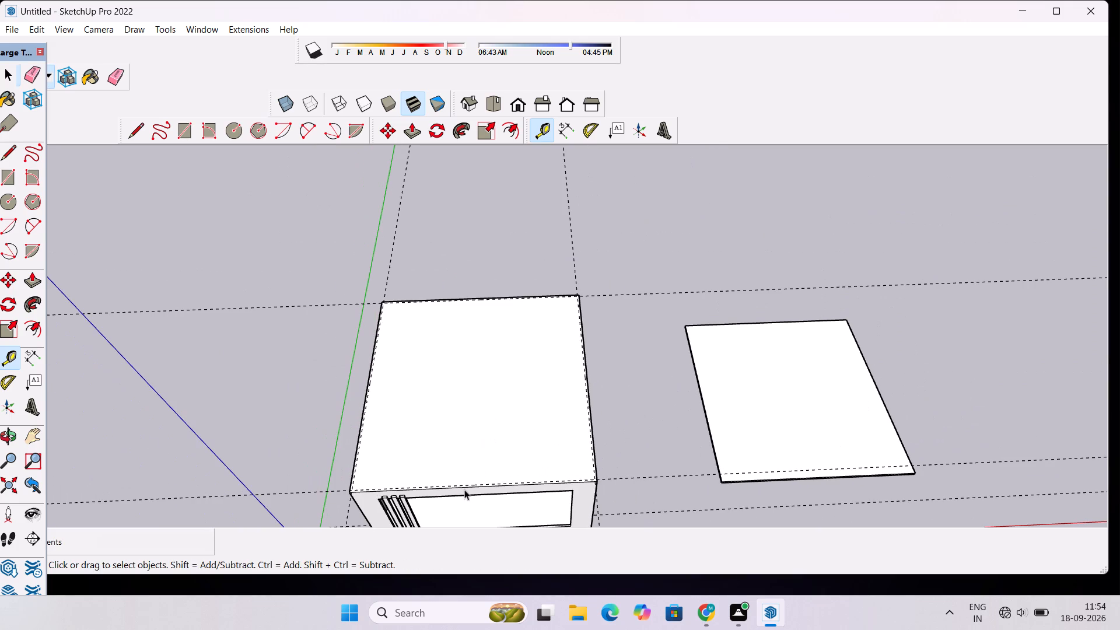
key(o)
scroll(345, 405, up, 5)
shift+drag(356, 401, 359, 427)
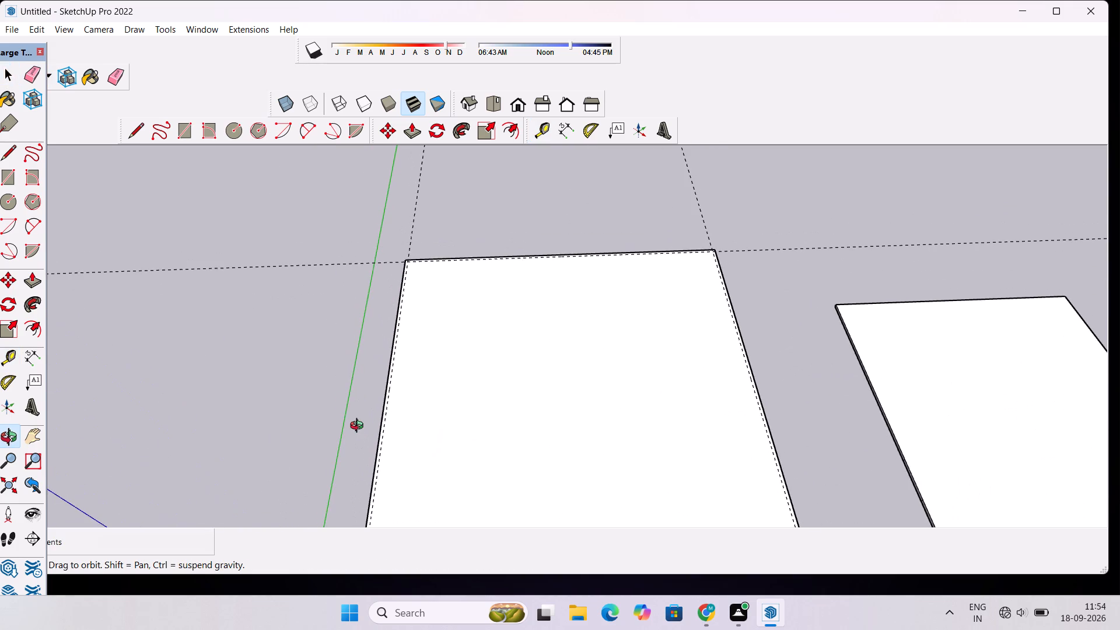
scroll(359, 427, down, 3)
scroll(374, 353, up, 5)
shift+drag(437, 344, 370, 362)
shift+scroll(369, 362, down, 5)
drag(367, 364, 365, 407)
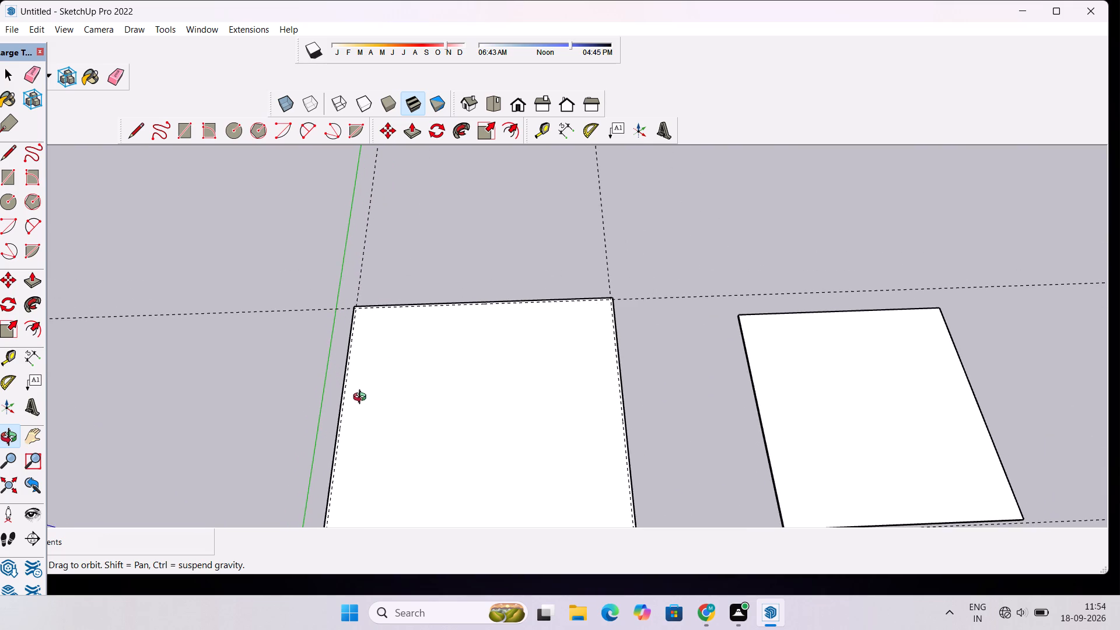
scroll(362, 320, up, 3)
shift+drag(363, 321, 366, 349)
scroll(366, 349, up, 1)
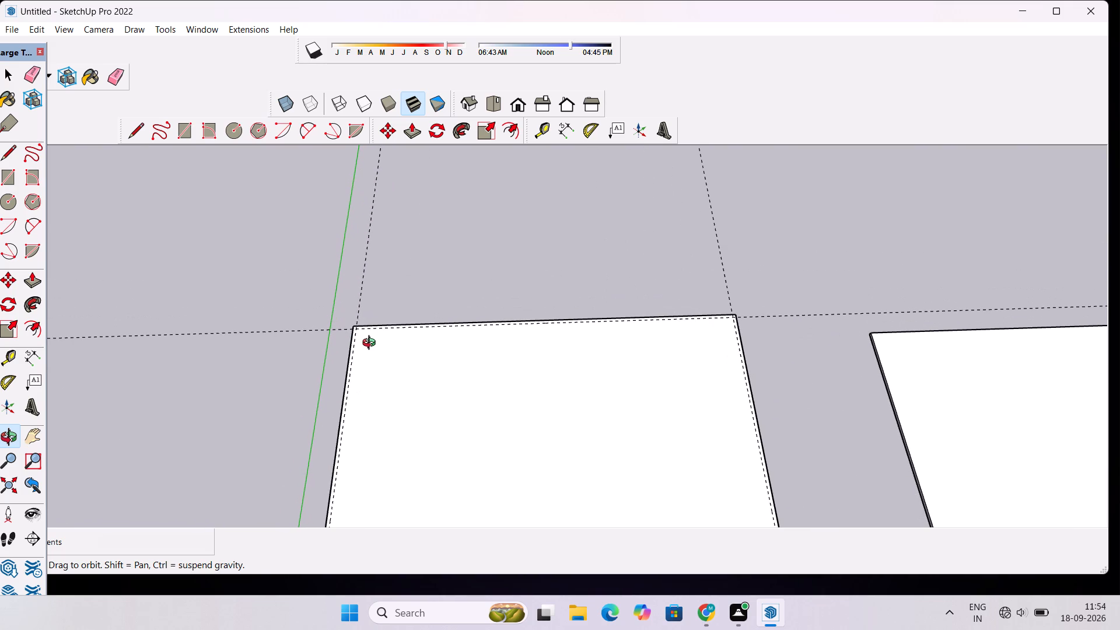
key(r)
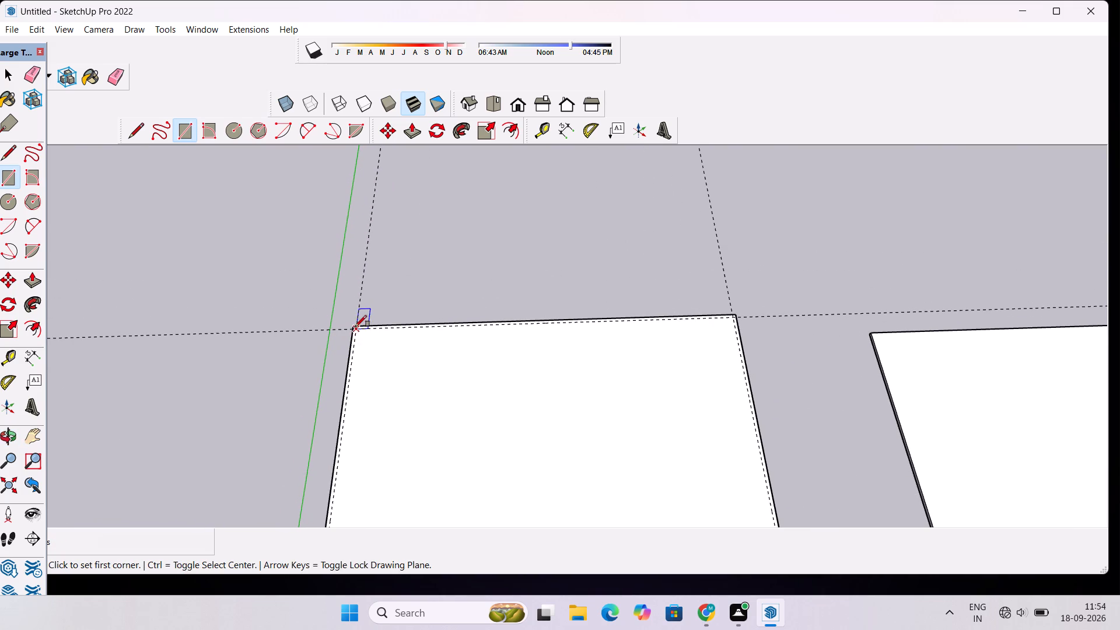
scroll(357, 330, up, 1)
scroll(356, 322, down, 5)
scroll(377, 362, up, 6)
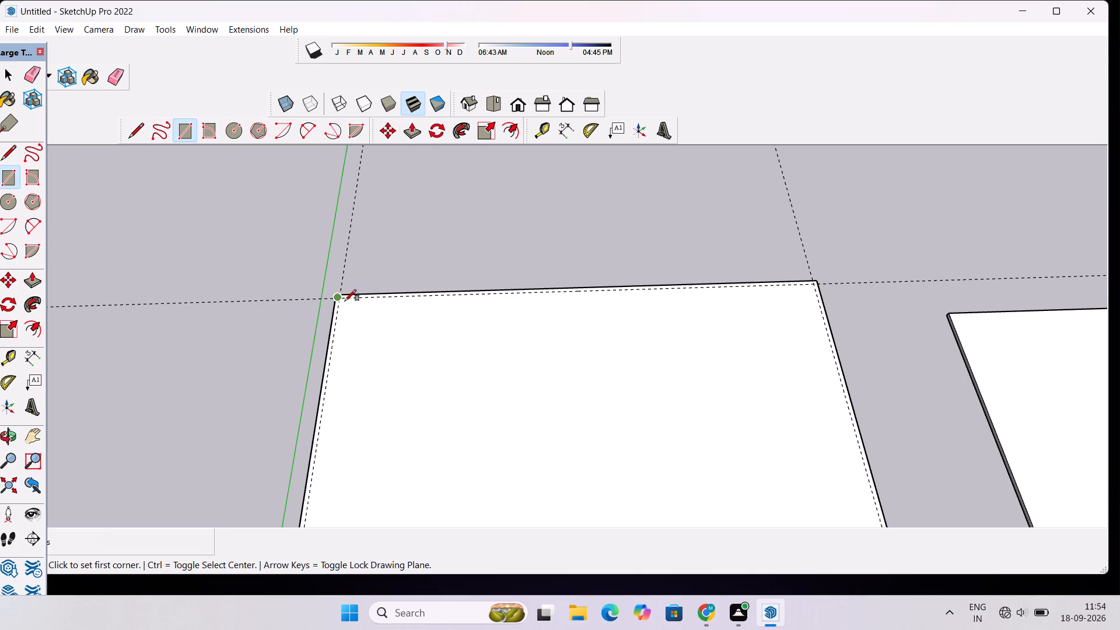
scroll(345, 301, up, 8)
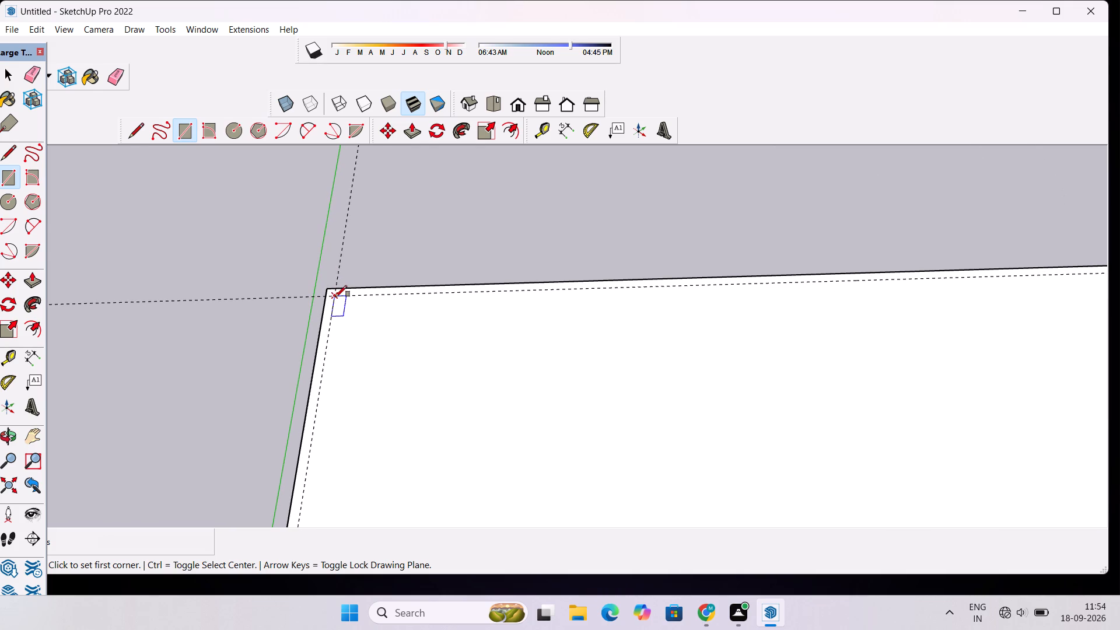
click(335, 297)
scroll(308, 268, down, 9)
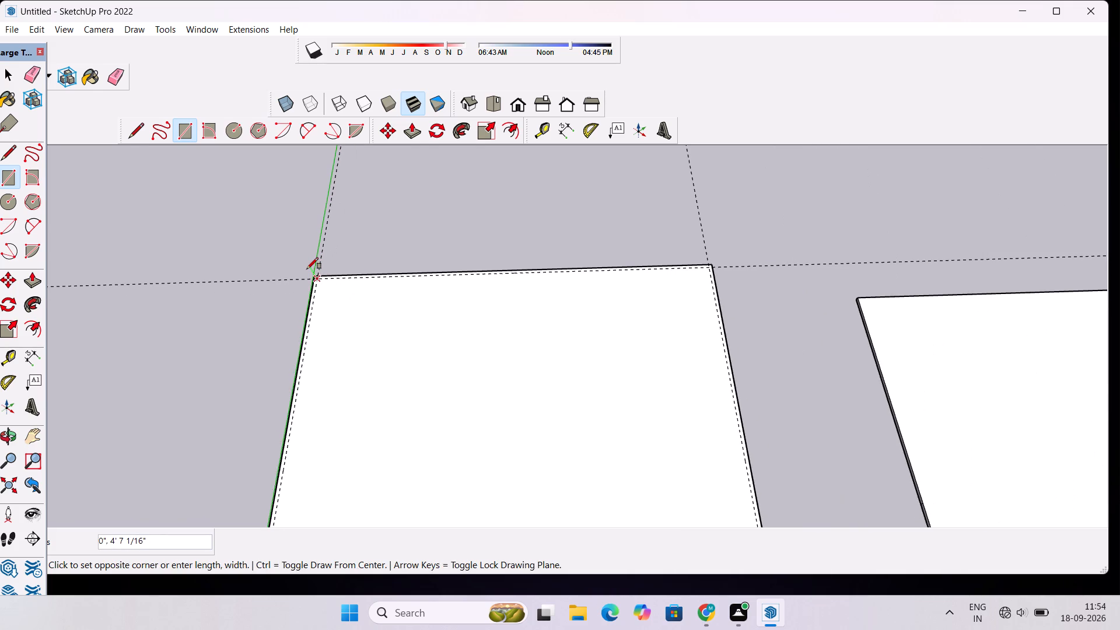
scroll(307, 269, down, 16)
scroll(358, 327, up, 3)
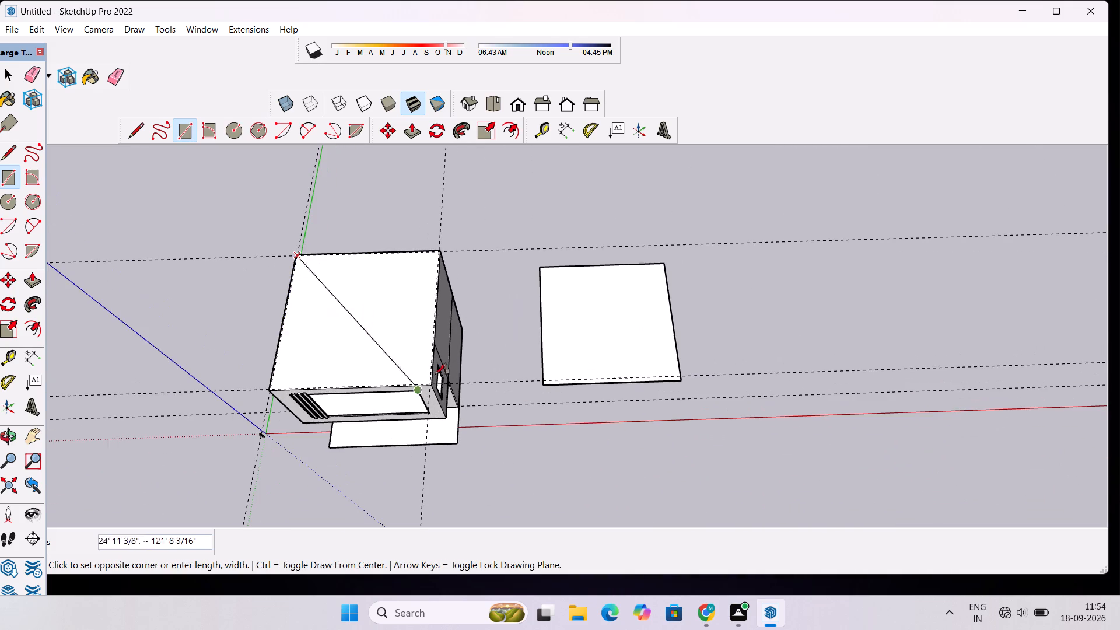
scroll(439, 367, up, 9)
scroll(374, 399, up, 7)
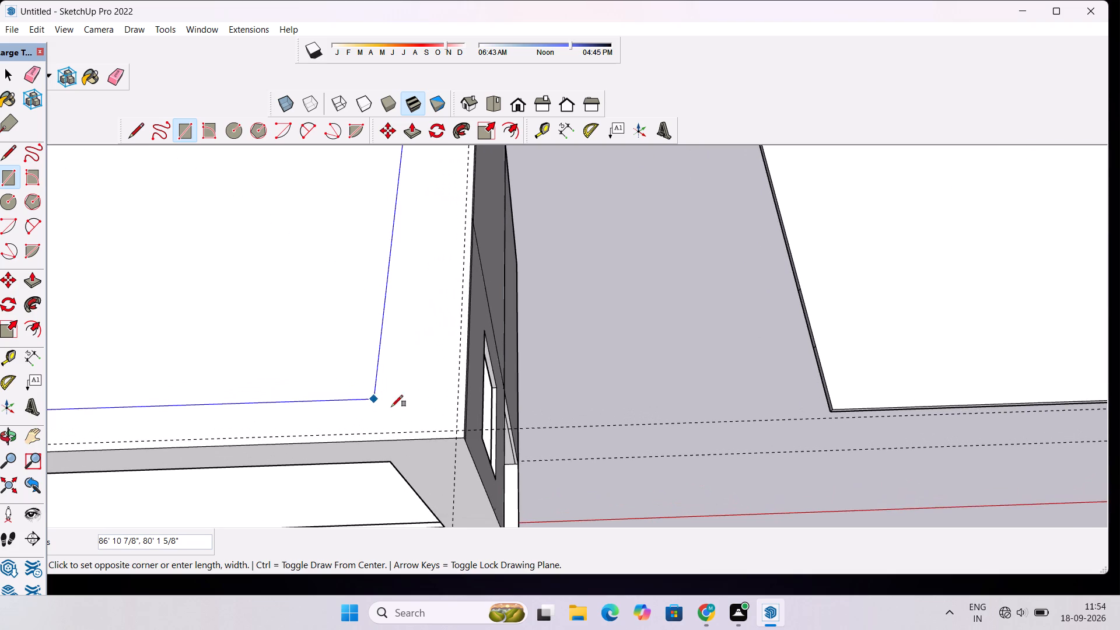
click(455, 430)
Erase all the guide lines extending around the house and roof.
key(e)
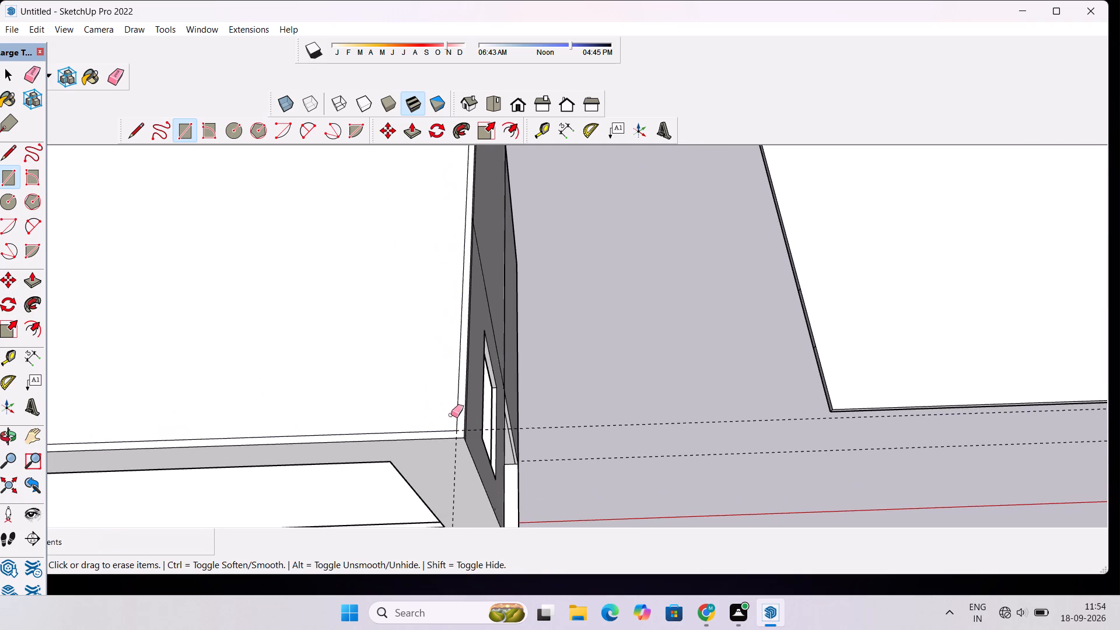
scroll(447, 381, down, 10)
drag(562, 381, 566, 429)
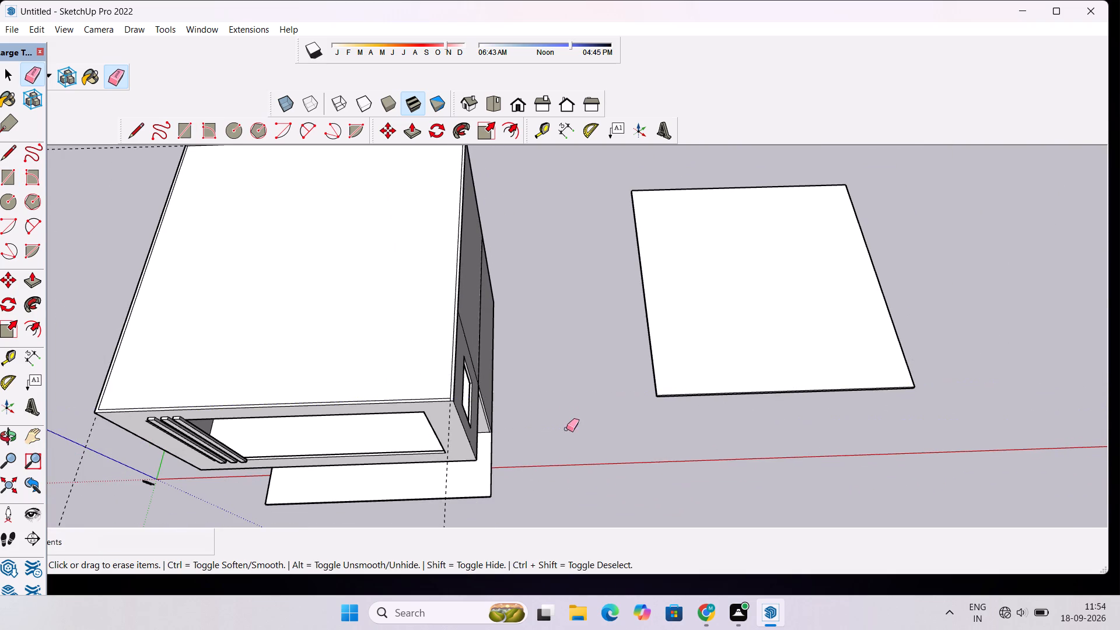
scroll(489, 402, down, 10)
scroll(376, 293, up, 1)
drag(333, 264, 328, 300)
drag(513, 202, 381, 274)
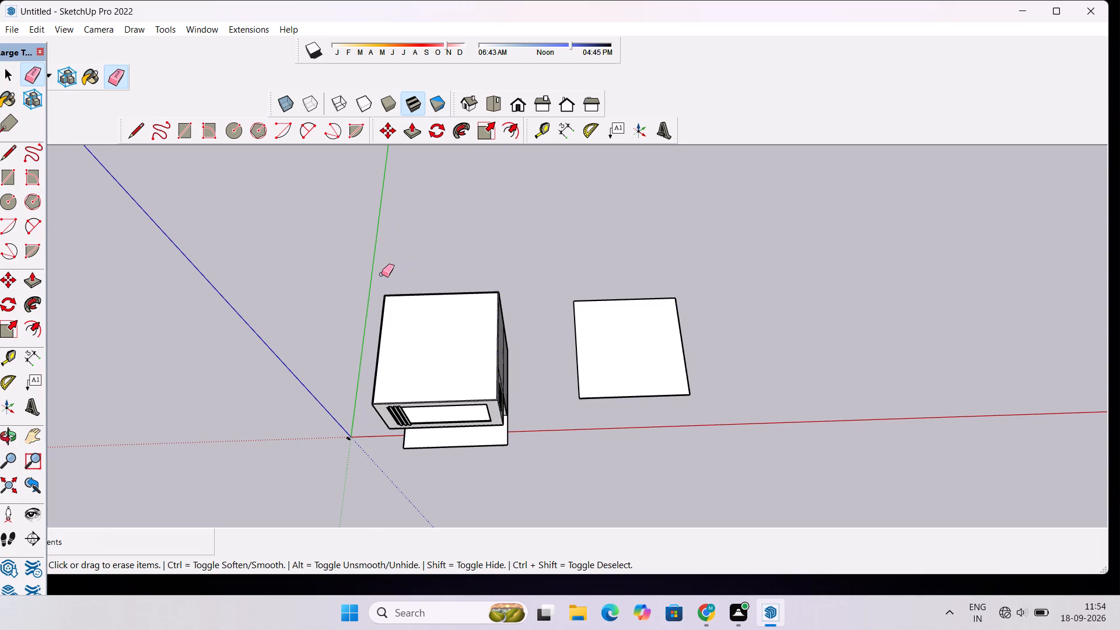
Push/Pull the thin rim around the roof up 6' to form a parapet wall.
key(o)
scroll(380, 272, down, 5)
drag(306, 384, 375, 138)
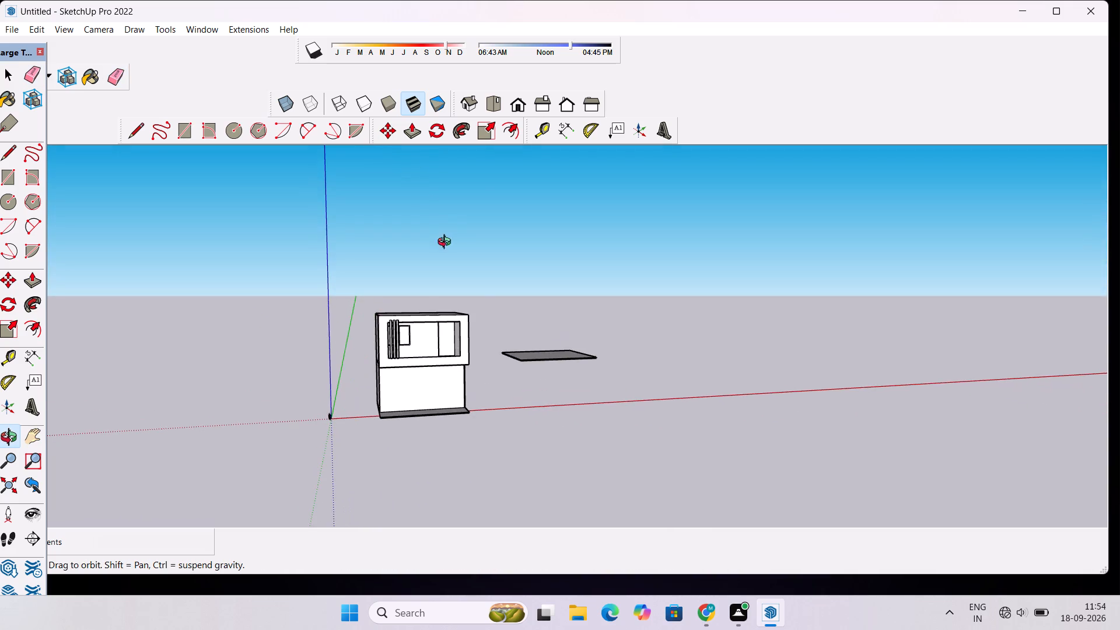
drag(485, 302, 390, 446)
scroll(390, 277, up, 7)
drag(390, 277, 447, 325)
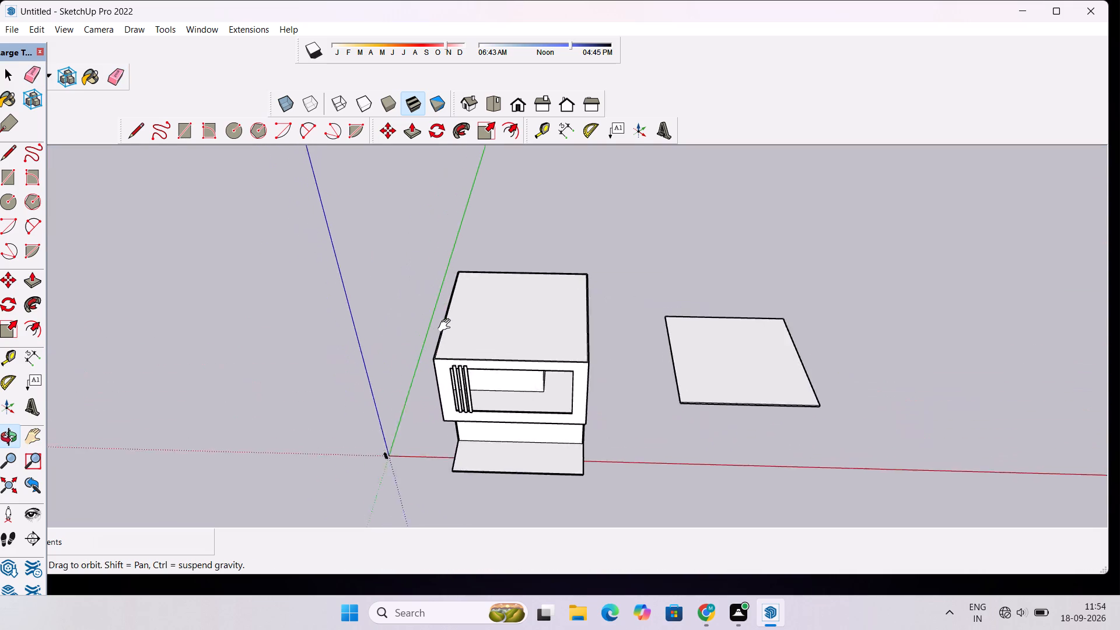
drag(447, 325, 448, 328)
scroll(451, 329, up, 1)
scroll(451, 329, down, 2)
scroll(457, 334, up, 7)
drag(471, 363, 475, 394)
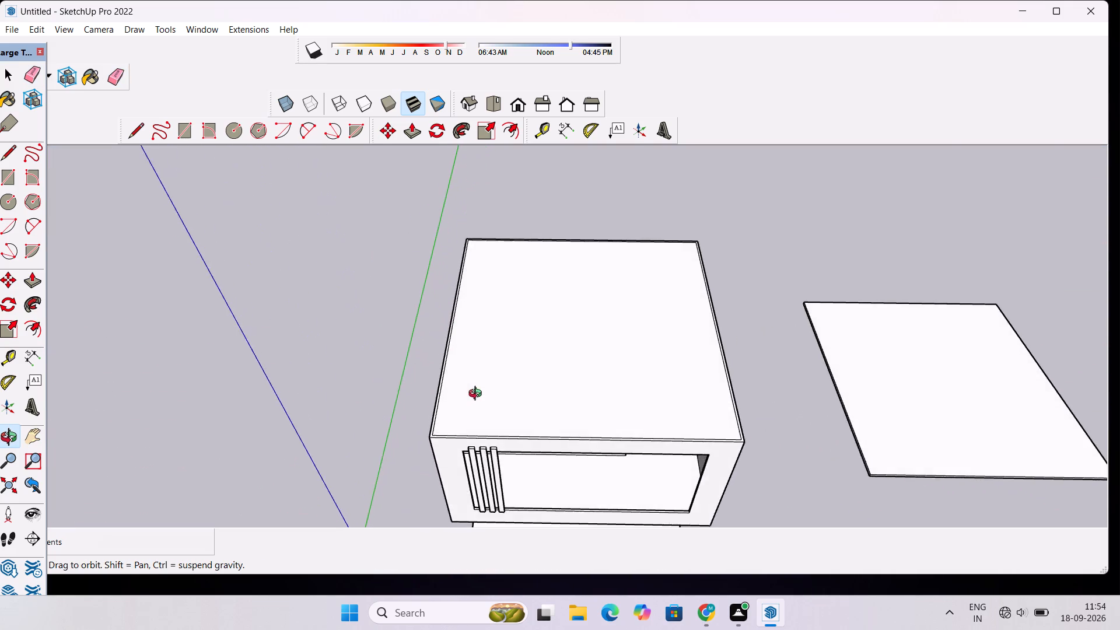
scroll(478, 395, down, 2)
shift+drag(529, 352, 474, 351)
scroll(473, 351, down, 5)
drag(475, 364, 475, 419)
scroll(473, 418, up, 6)
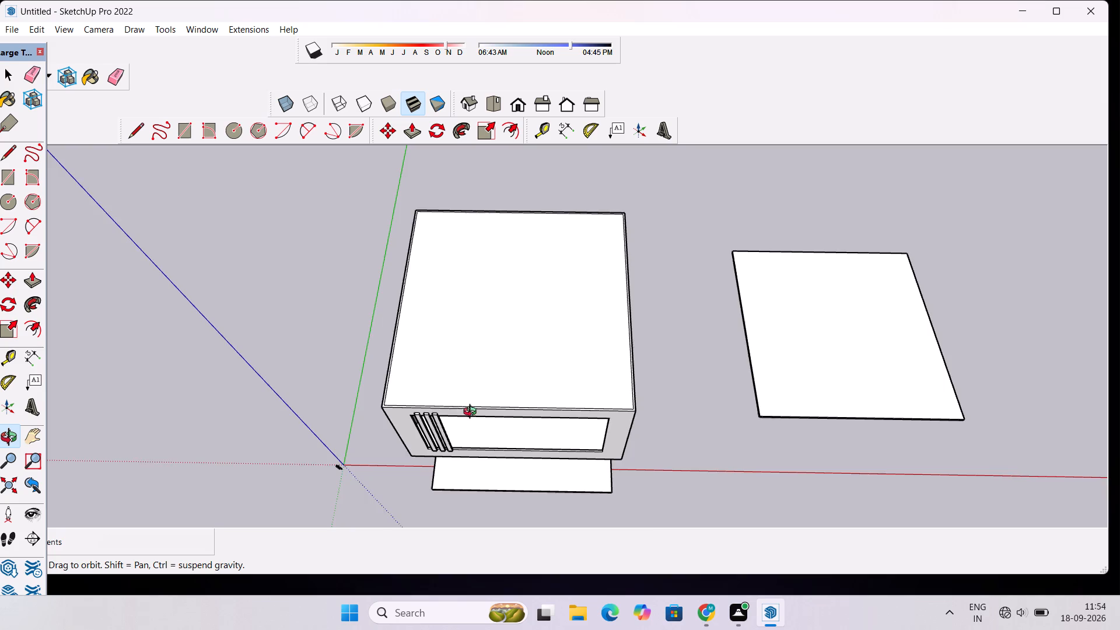
scroll(473, 413, up, 3)
drag(454, 379, 441, 412)
scroll(441, 412, down, 2)
click(440, 412)
scroll(438, 414, up, 2)
key(p)
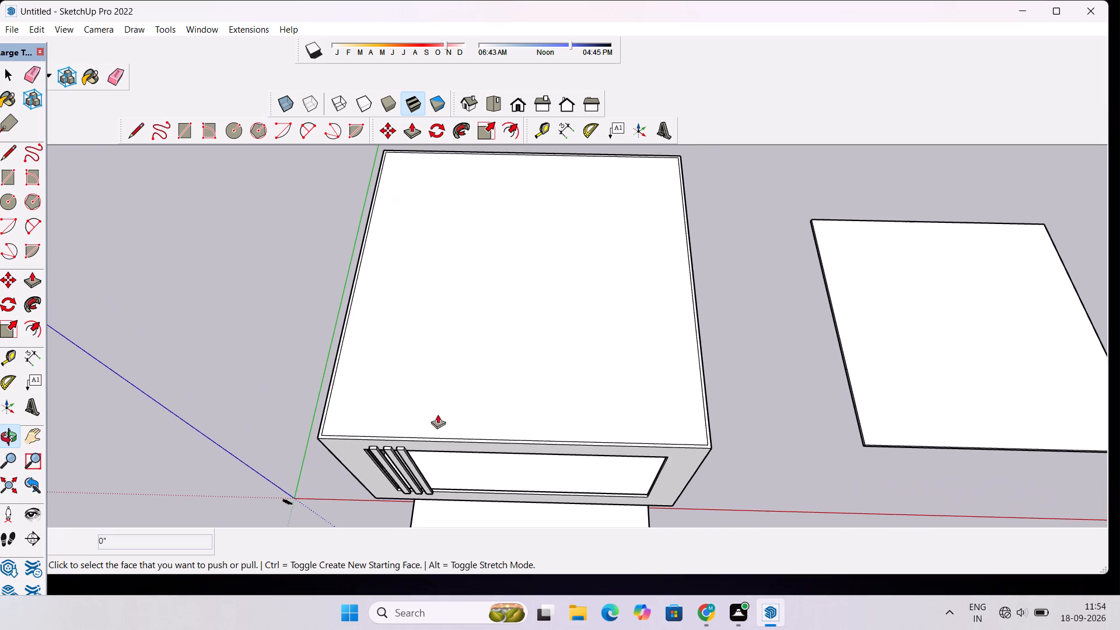
click(349, 438)
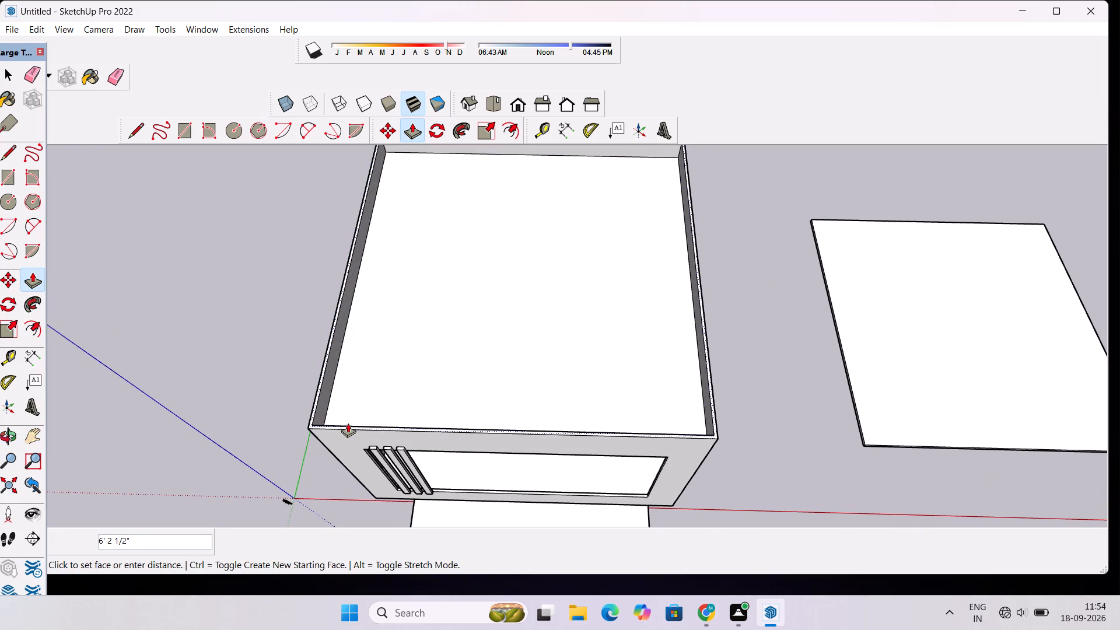
text(6')
key(Return)
Examine the house with its roof parapet from the front, above and the side.
key(o)
drag(353, 474, 363, 411)
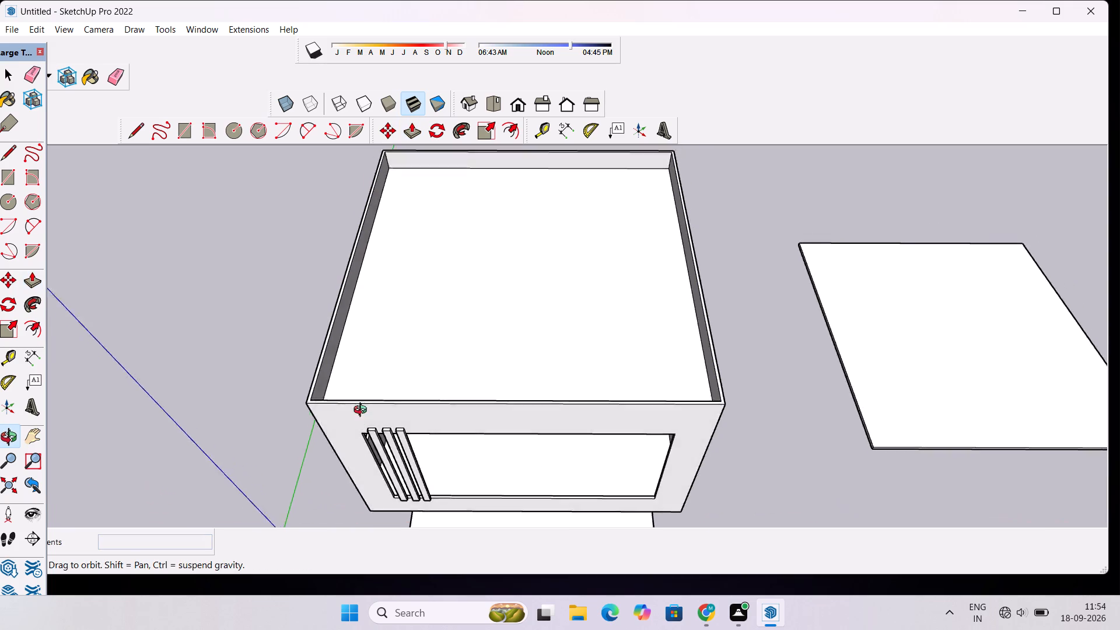
drag(363, 411, 375, 339)
scroll(375, 339, down, 6)
drag(372, 418, 385, 316)
scroll(385, 316, down, 3)
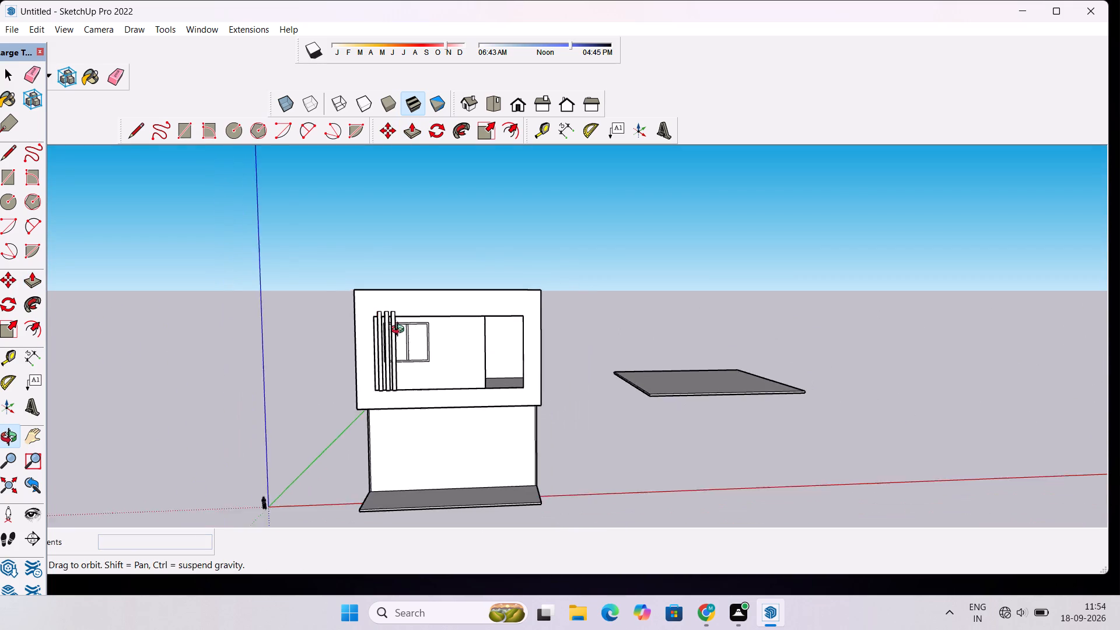
scroll(400, 331, down, 2)
drag(521, 340, 460, 547)
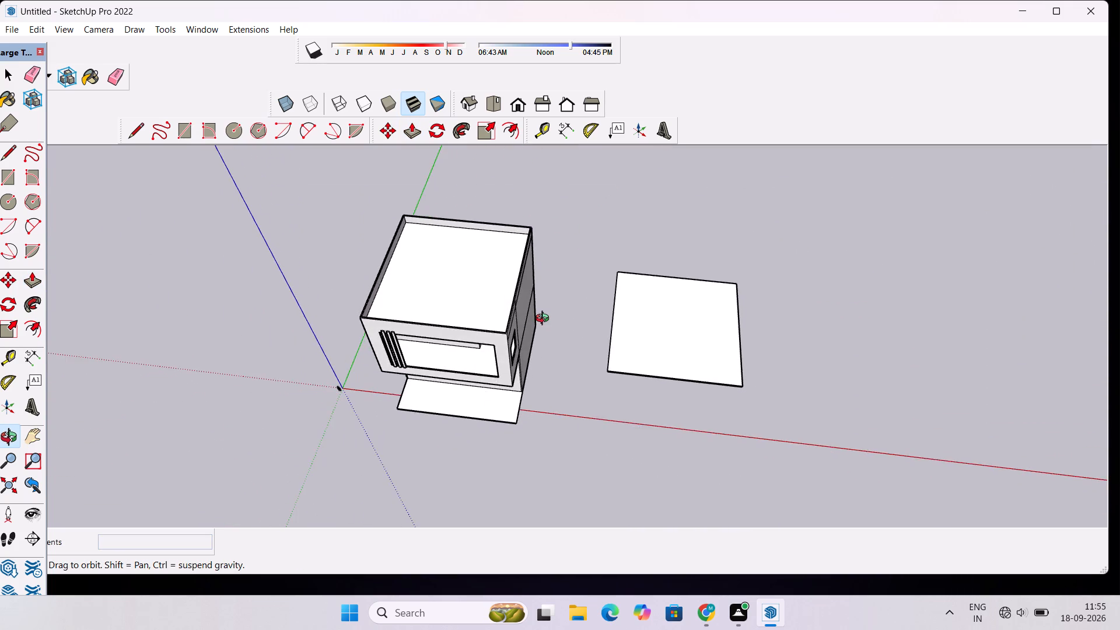
scroll(545, 320, up, 5)
drag(544, 321, 405, 272)
shift+drag(471, 280, 457, 380)
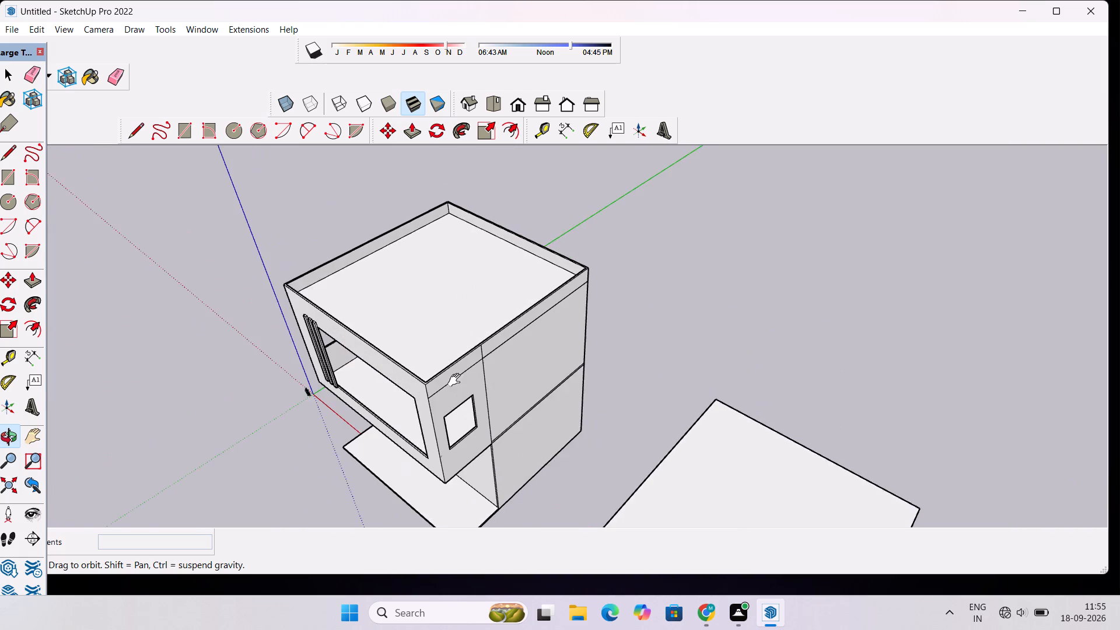
Erase the short vertical seam line across the parapet's outer face on the house's right side, above the side window.
scroll(457, 380, up, 3)
drag(514, 377, 492, 368)
scroll(485, 360, up, 3)
scroll(451, 299, up, 4)
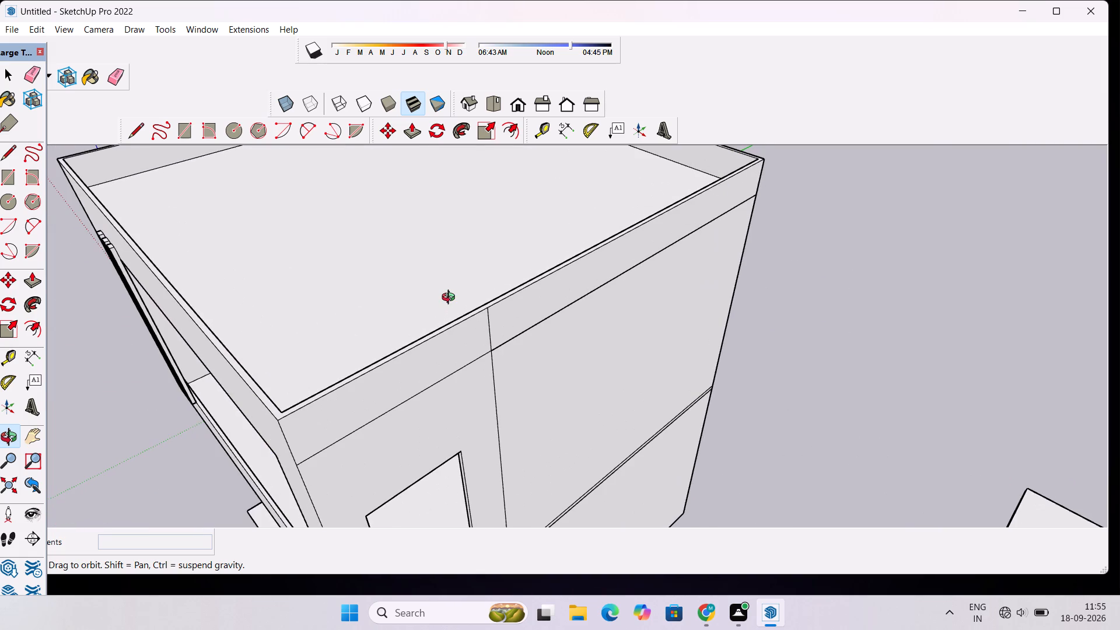
key(e)
drag(512, 311, 480, 337)
scroll(482, 334, down, 3)
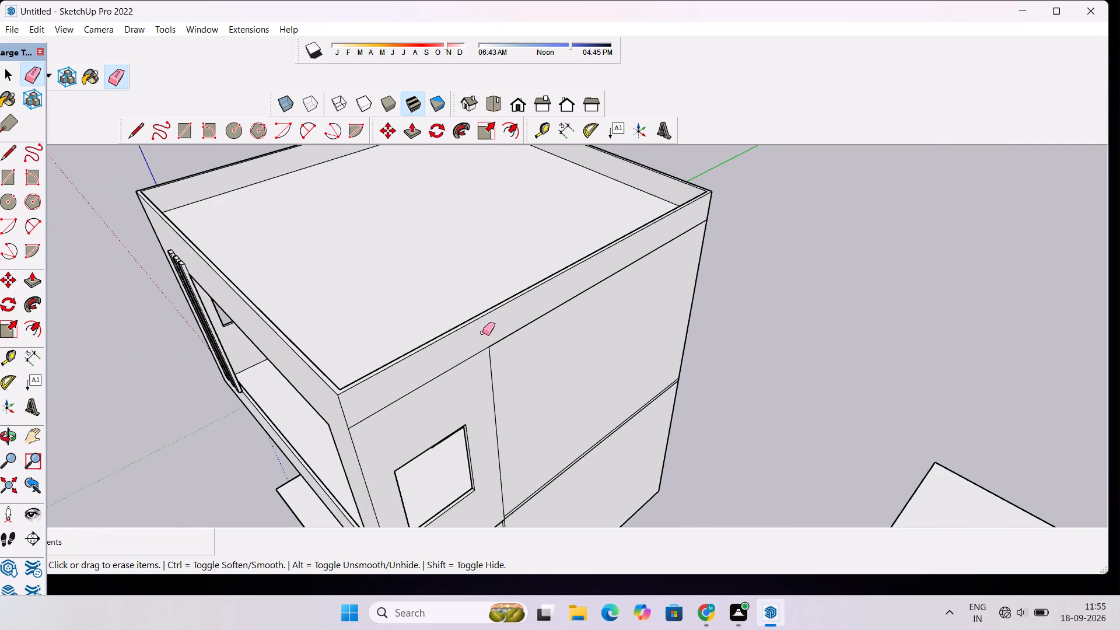
Erase the matching short vertical seam line across the parapet's outer face on the house's left side.
key(o)
scroll(484, 330, down, 6)
drag(255, 369, 640, 267)
scroll(492, 335, up, 3)
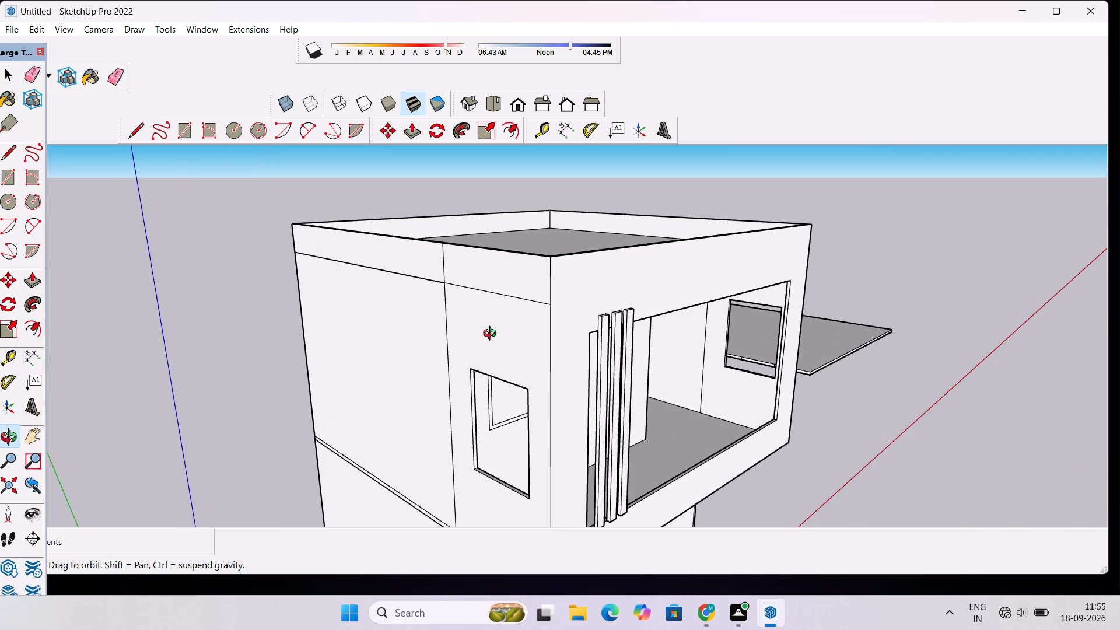
drag(453, 336, 501, 348)
scroll(510, 337, down, 4)
shift+drag(478, 292, 471, 348)
scroll(471, 350, up, 2)
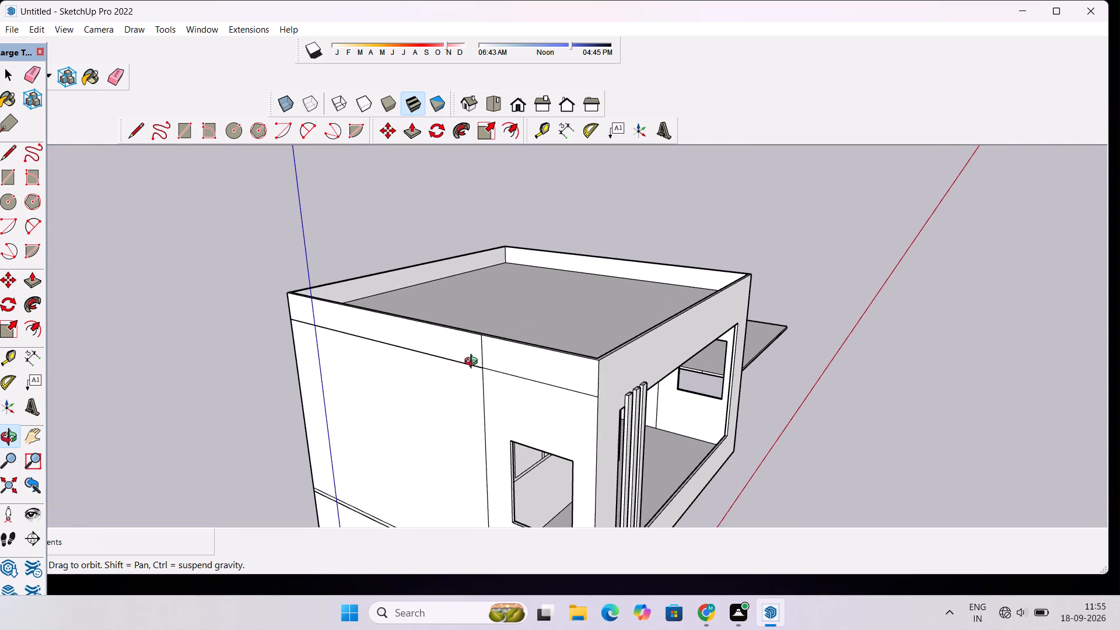
drag(479, 366, 501, 354)
key(e)
click(505, 338)
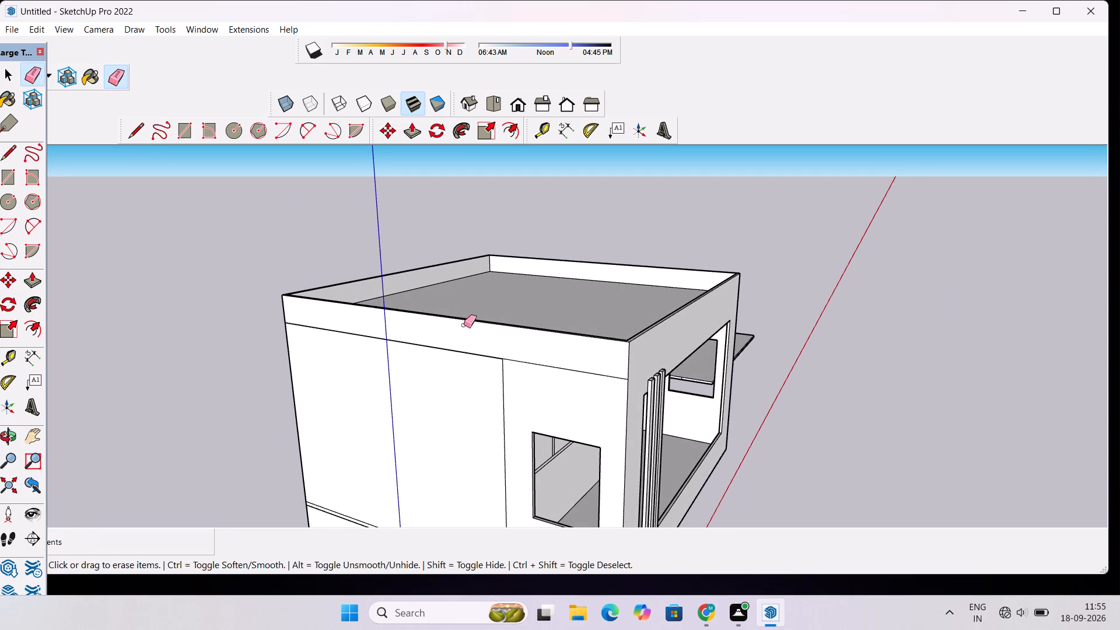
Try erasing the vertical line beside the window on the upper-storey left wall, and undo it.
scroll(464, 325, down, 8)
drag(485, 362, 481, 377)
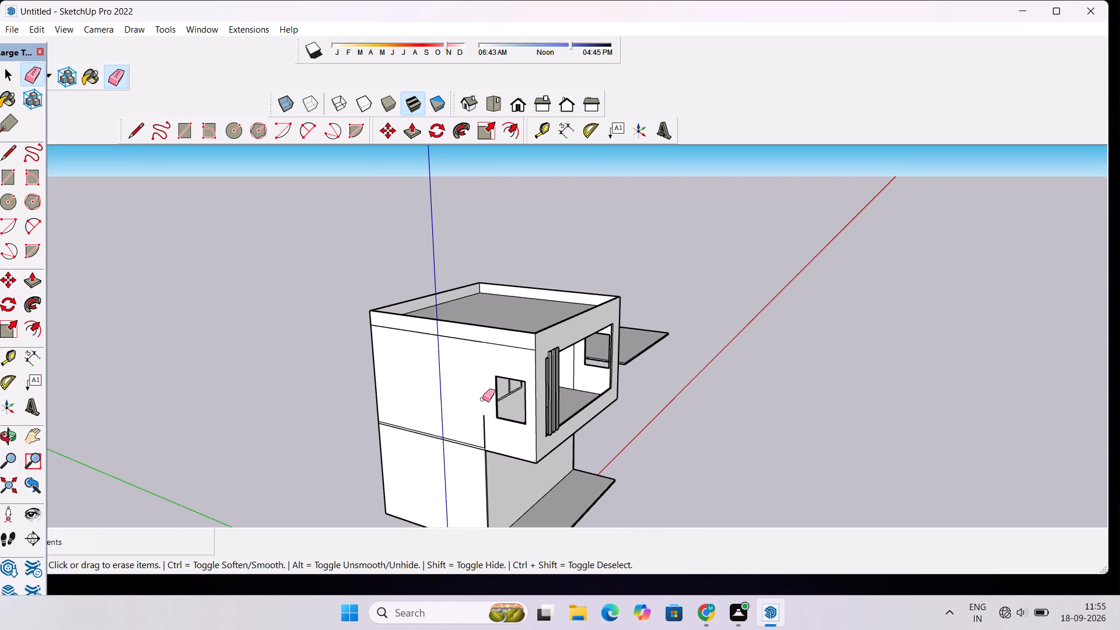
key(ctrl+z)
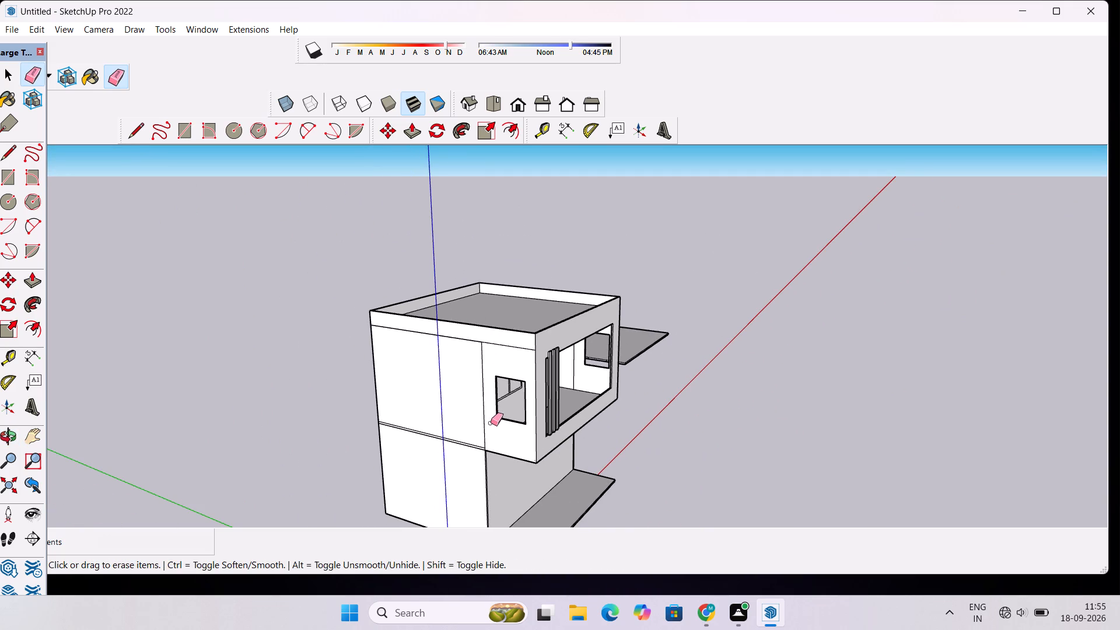
Examine the whole house and its roof parapet from the front, both sides and above.
scroll(475, 383, up, 1)
key(o)
drag(626, 382, 230, 388)
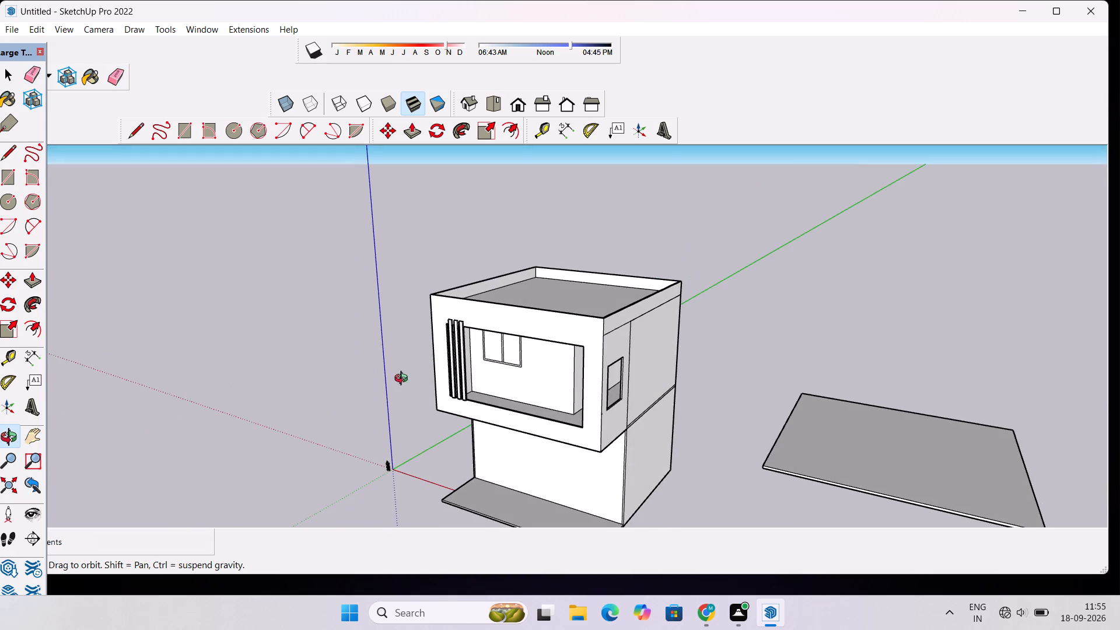
drag(557, 390, 415, 348)
scroll(552, 363, down, 6)
drag(518, 362, 545, 398)
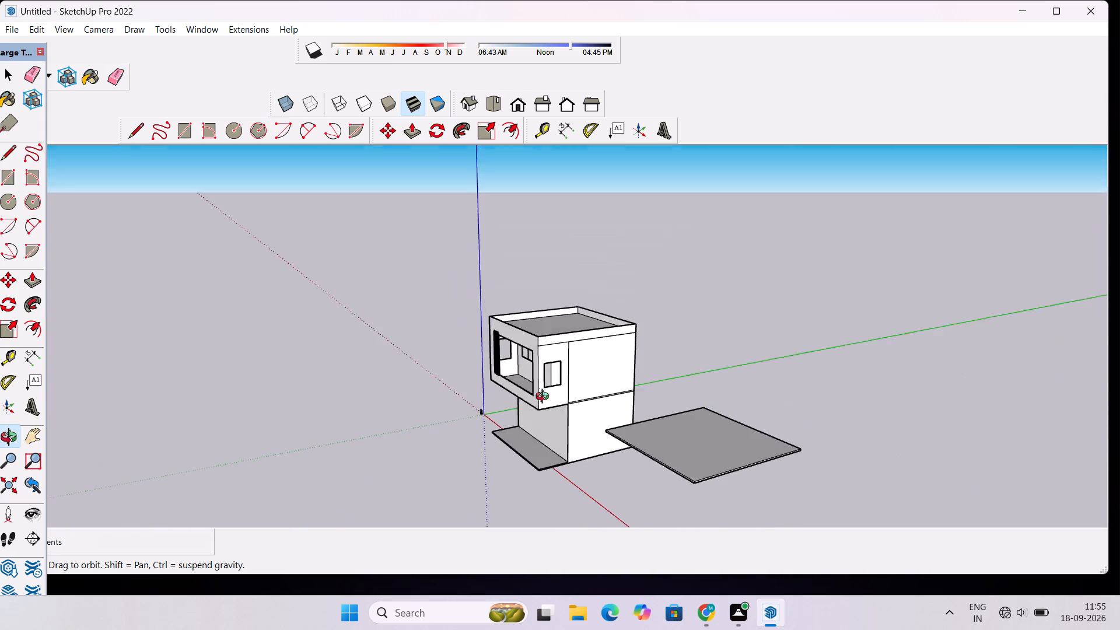
drag(545, 398, 606, 491)
scroll(538, 385, up, 3)
drag(497, 385, 649, 360)
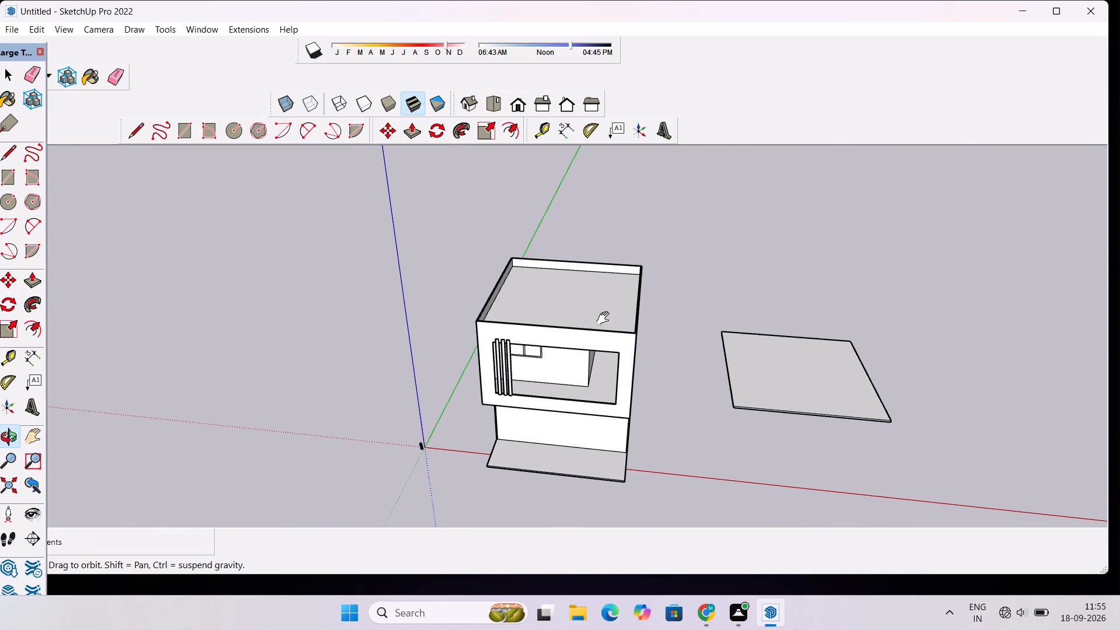
shift+drag(605, 318, 587, 384)
scroll(545, 387, down, 4)
drag(391, 383, 608, 343)
scroll(615, 349, up, 5)
drag(632, 375, 543, 393)
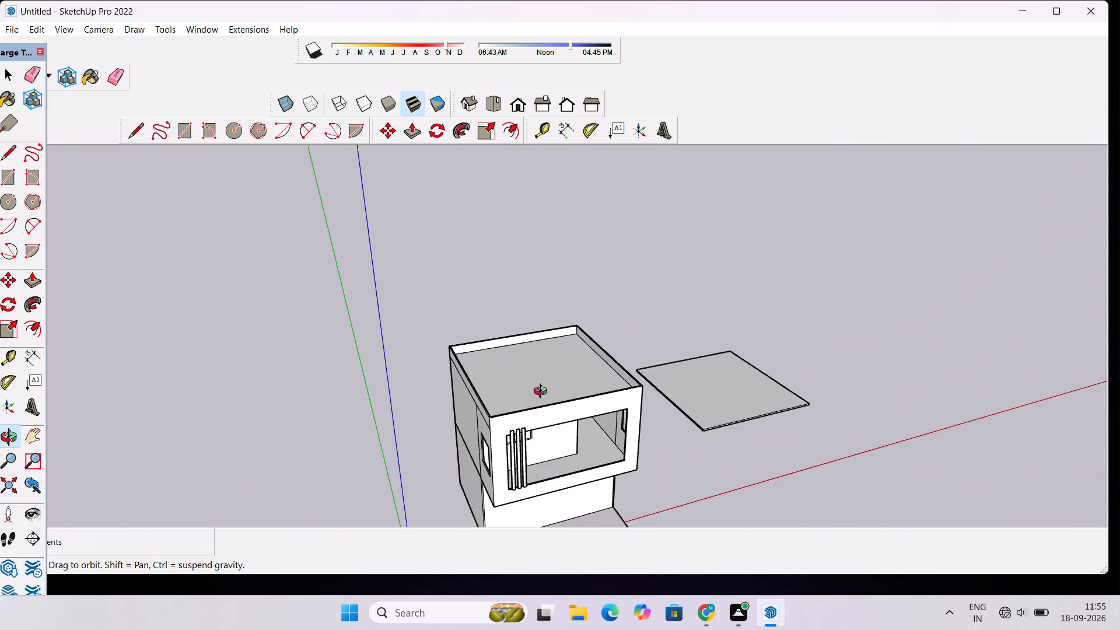
drag(543, 393, 534, 393)
scroll(525, 389, up, 3)
shift+drag(527, 382, 526, 390)
scroll(526, 390, down, 3)
drag(534, 401, 405, 434)
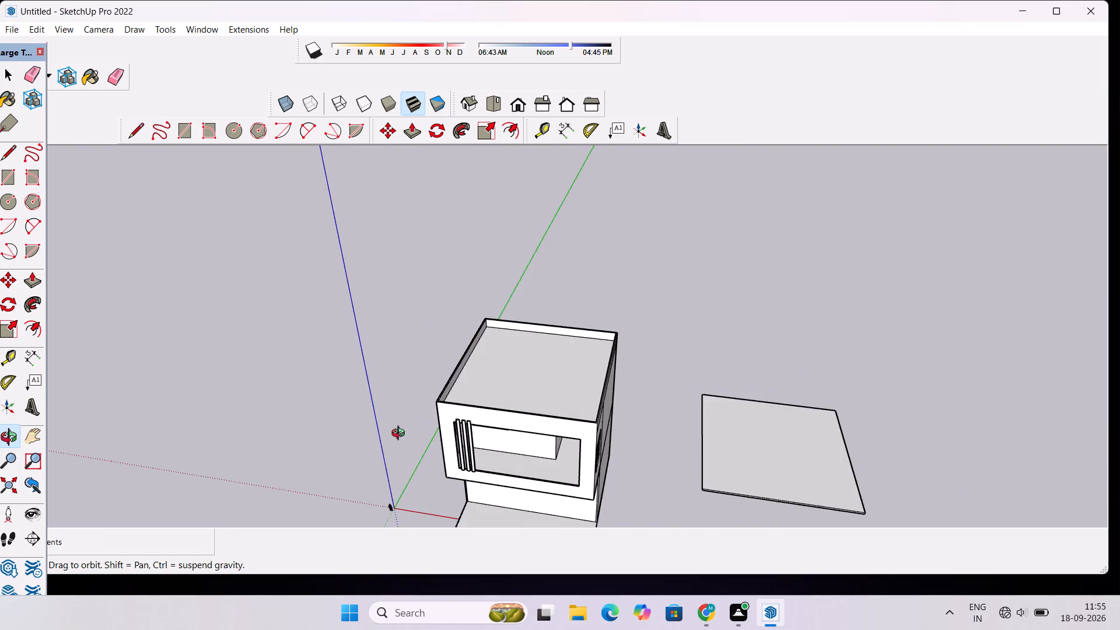
Place a guide line on the front face 6" below the parapet's top outer edge.
scroll(399, 435, up, 8)
drag(465, 404, 501, 425)
scroll(543, 412, up, 4)
shift+drag(570, 399, 462, 373)
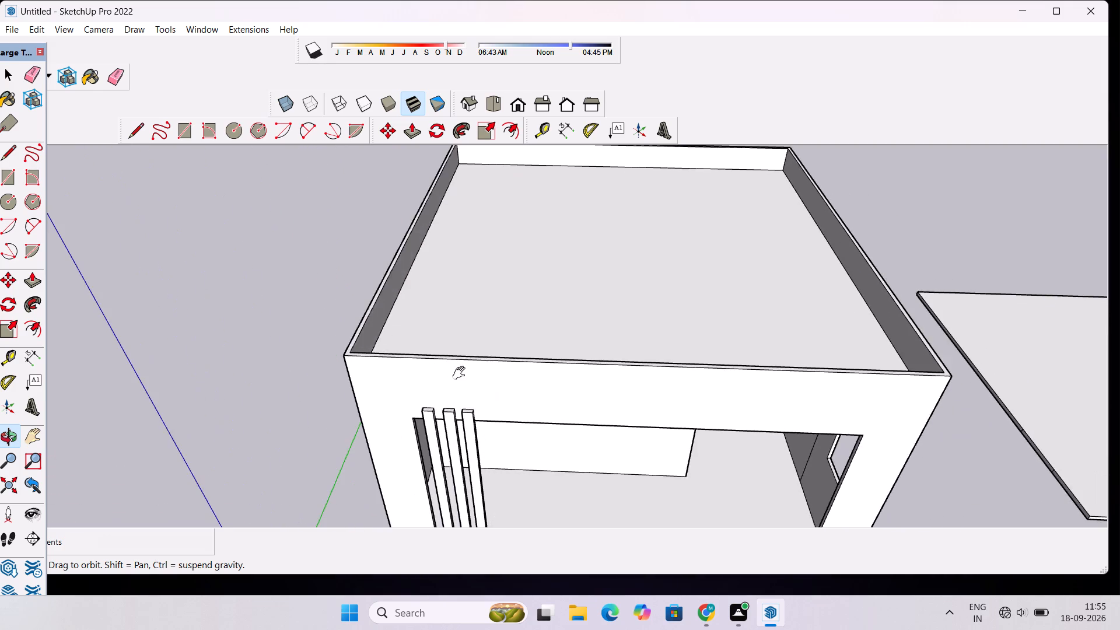
scroll(459, 373, down, 3)
drag(423, 384, 464, 381)
shift+drag(526, 379, 449, 391)
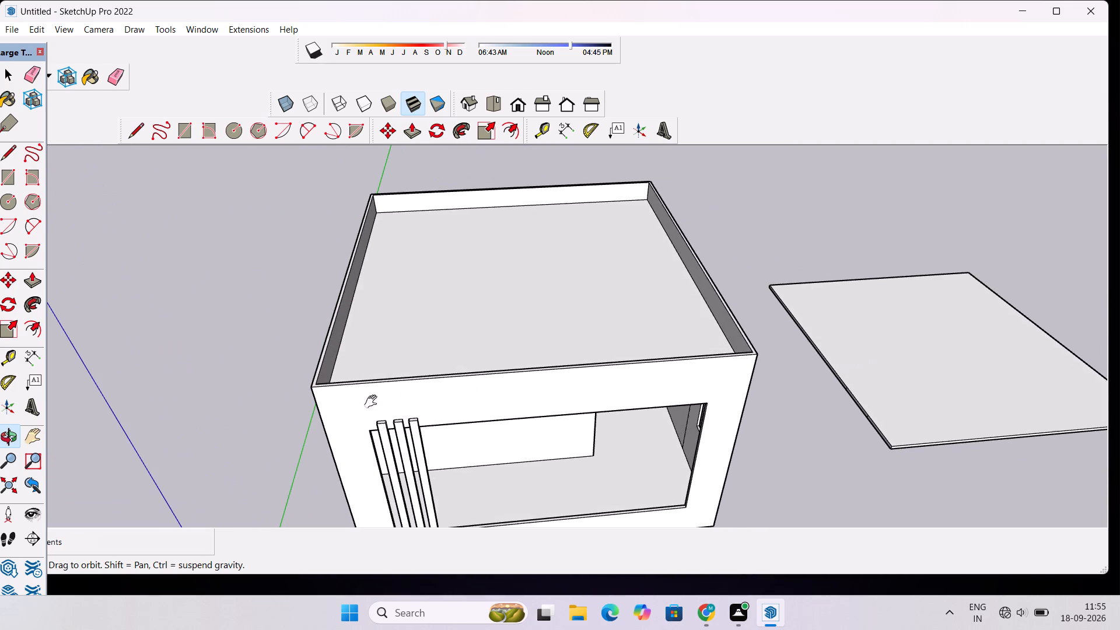
shift+scroll(341, 405, up, 3)
shift+drag(347, 400, 324, 400)
shift+scroll(306, 397, up, 2)
drag(352, 400, 313, 363)
drag(335, 372, 381, 382)
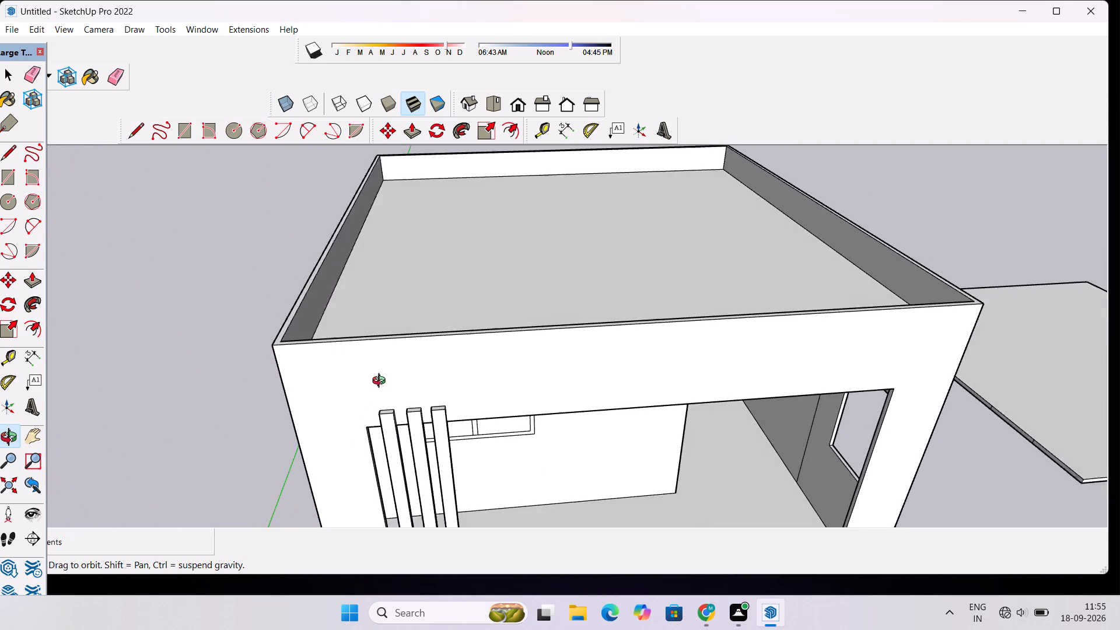
drag(381, 382, 382, 382)
shift+drag(434, 381, 362, 380)
scroll(338, 377, up, 1)
key(t)
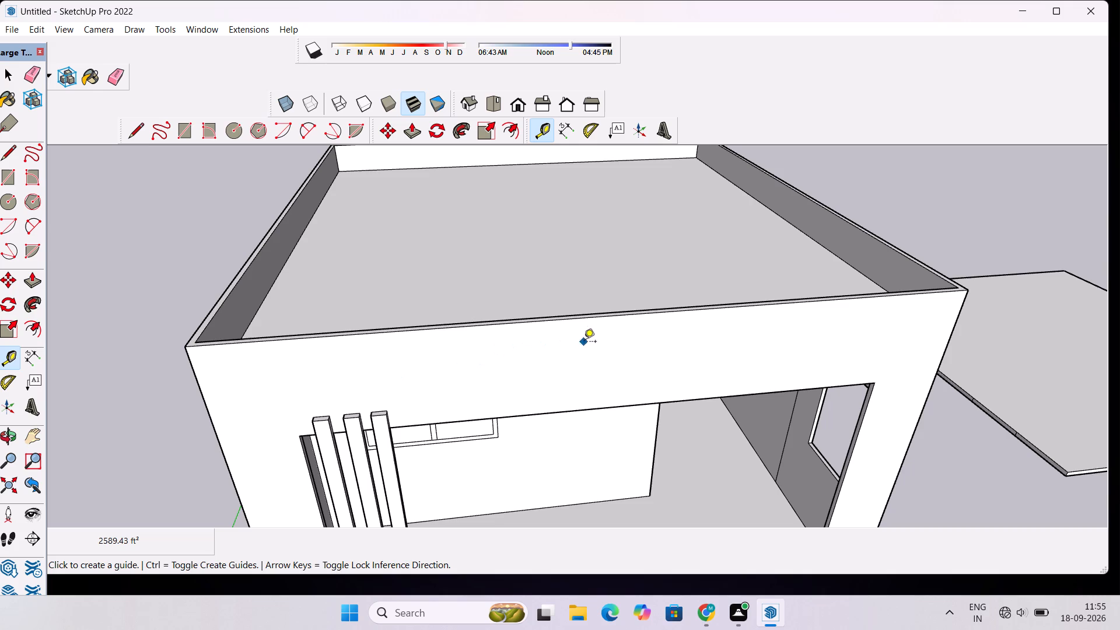
click(587, 319)
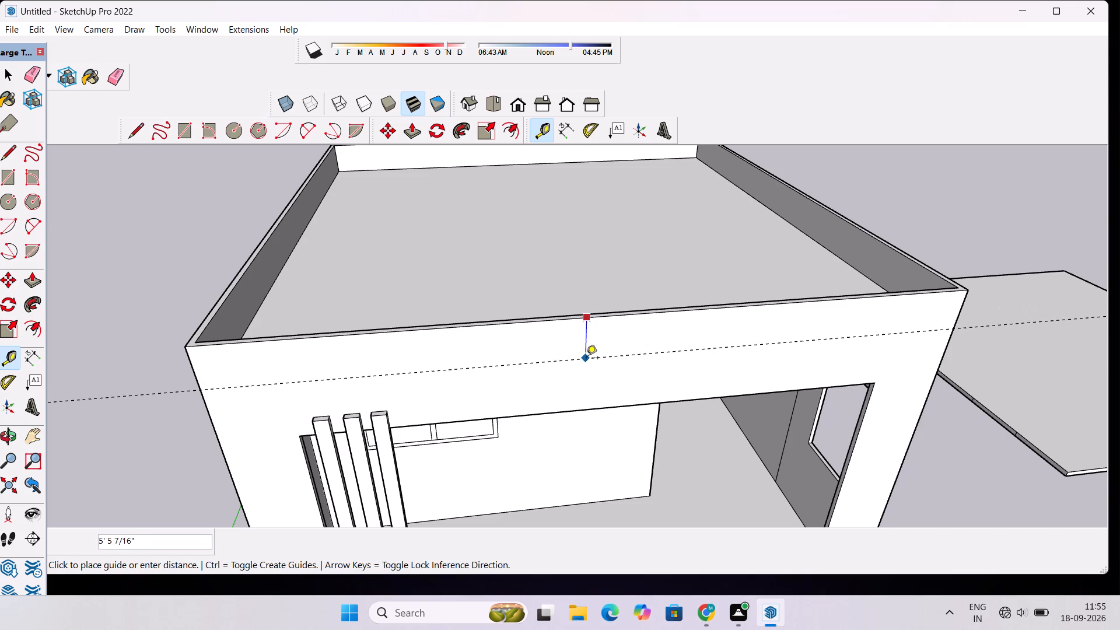
text(6")
key(Return)
Place a guide line on the right side face 6" below the parapet's top outer edge.
scroll(335, 383, down, 4)
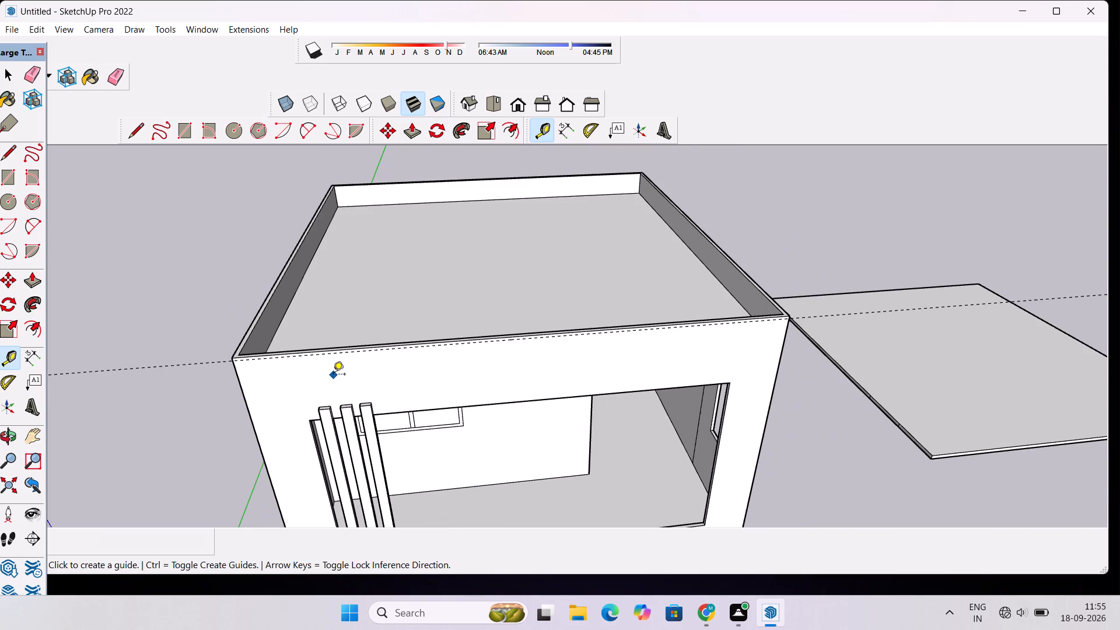
key(o)
drag(466, 370, 151, 359)
drag(541, 413, 472, 393)
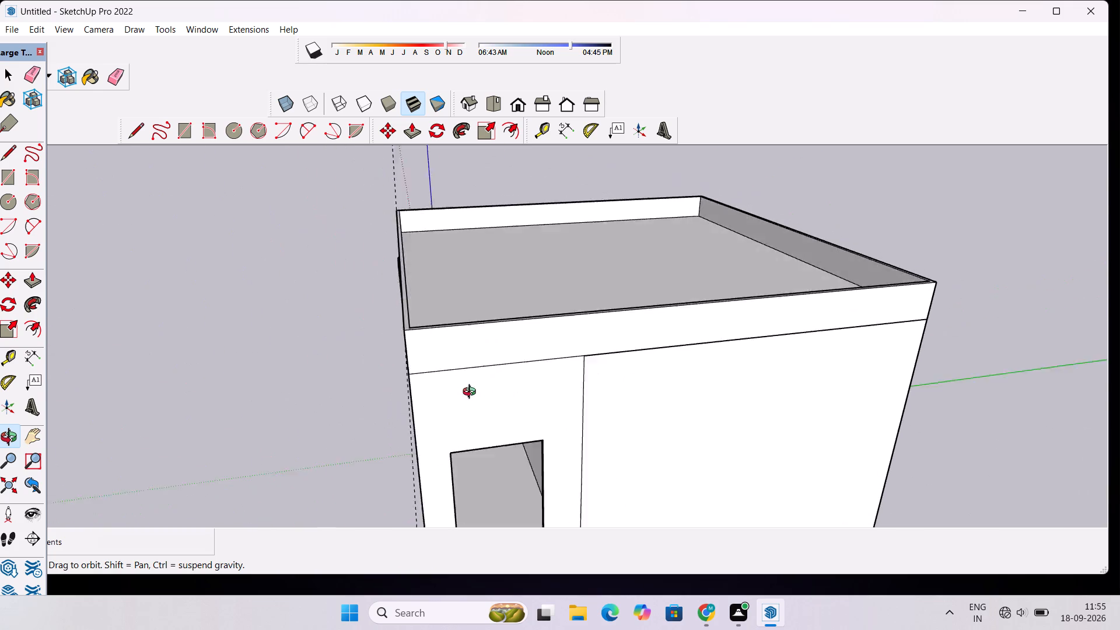
drag(472, 393, 464, 393)
shift+drag(505, 404, 333, 410)
drag(468, 370, 472, 342)
drag(472, 342, 482, 374)
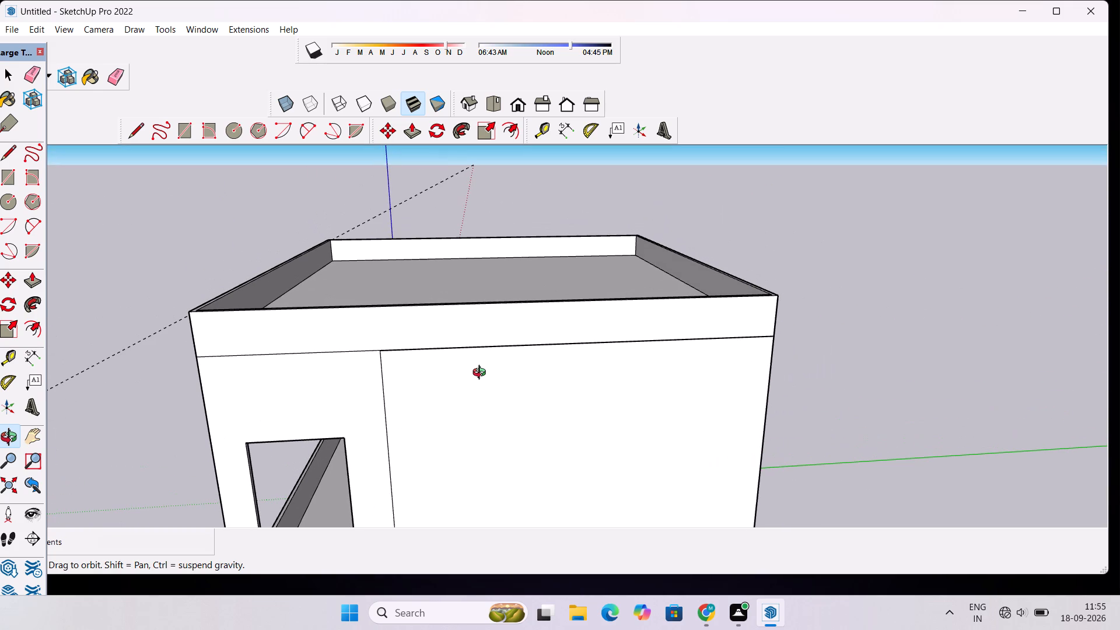
drag(482, 373, 484, 381)
scroll(484, 381, up, 2)
key(t)
scroll(492, 302, up, 2)
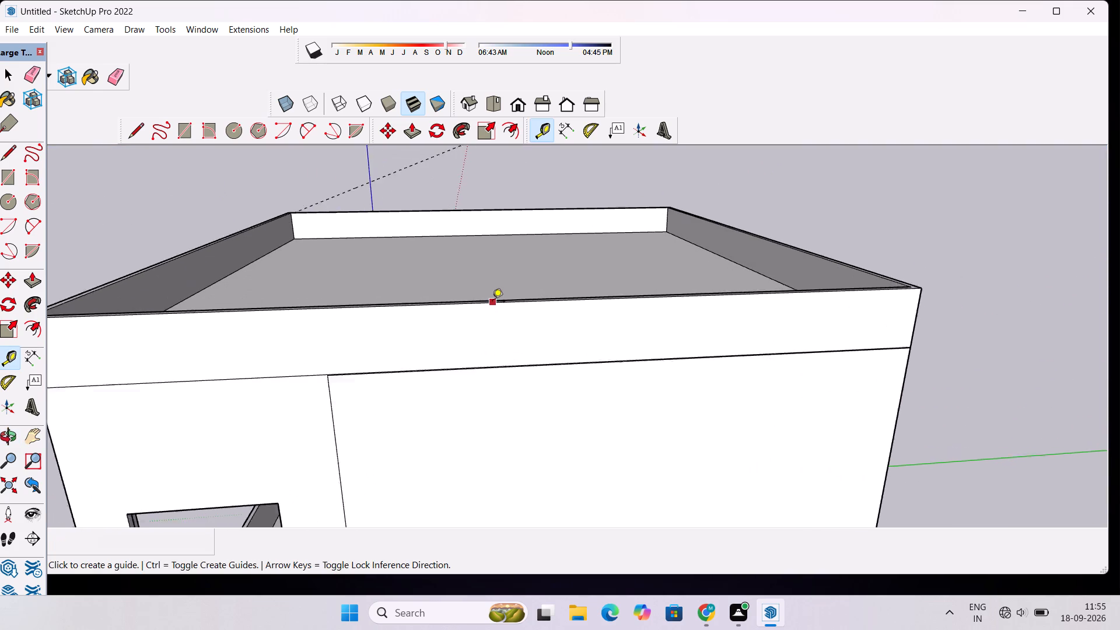
scroll(492, 302, up, 2)
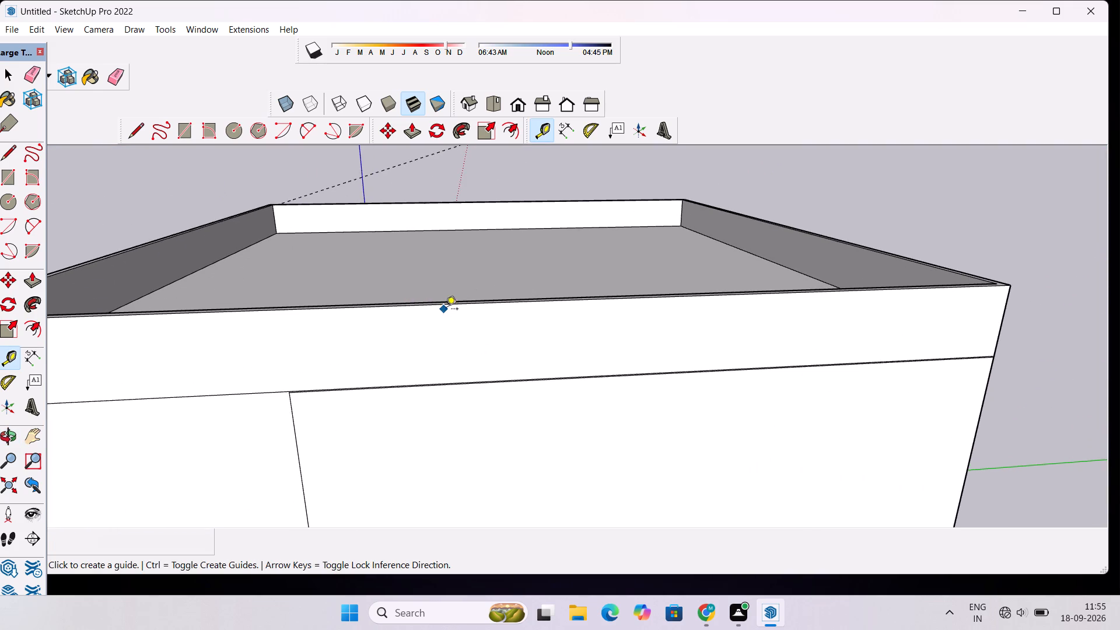
click(518, 302)
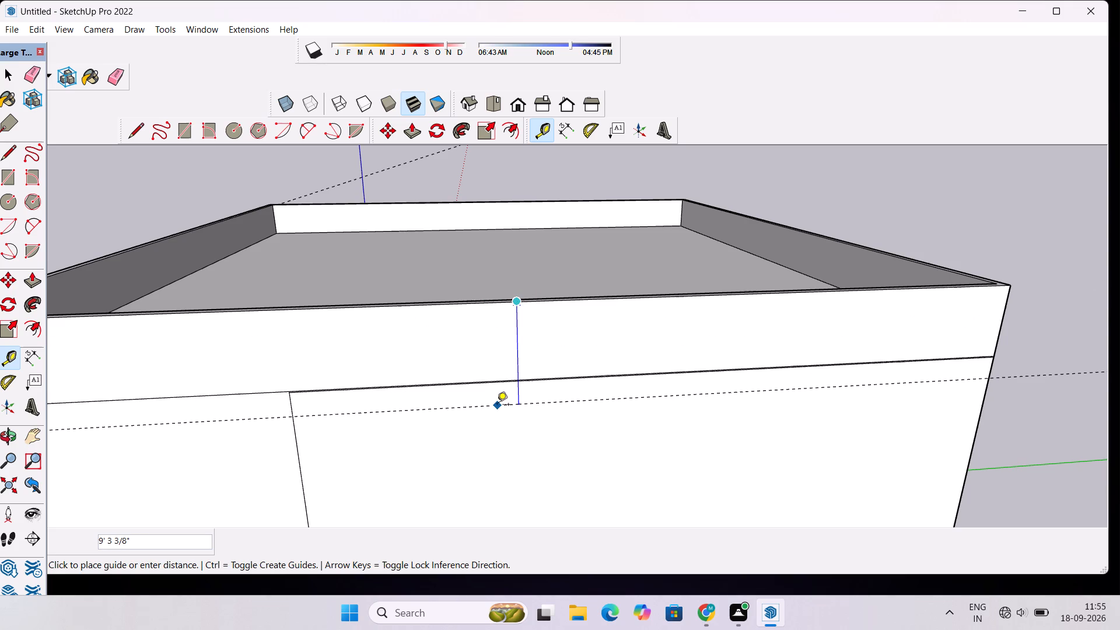
text(6")
key(Return)
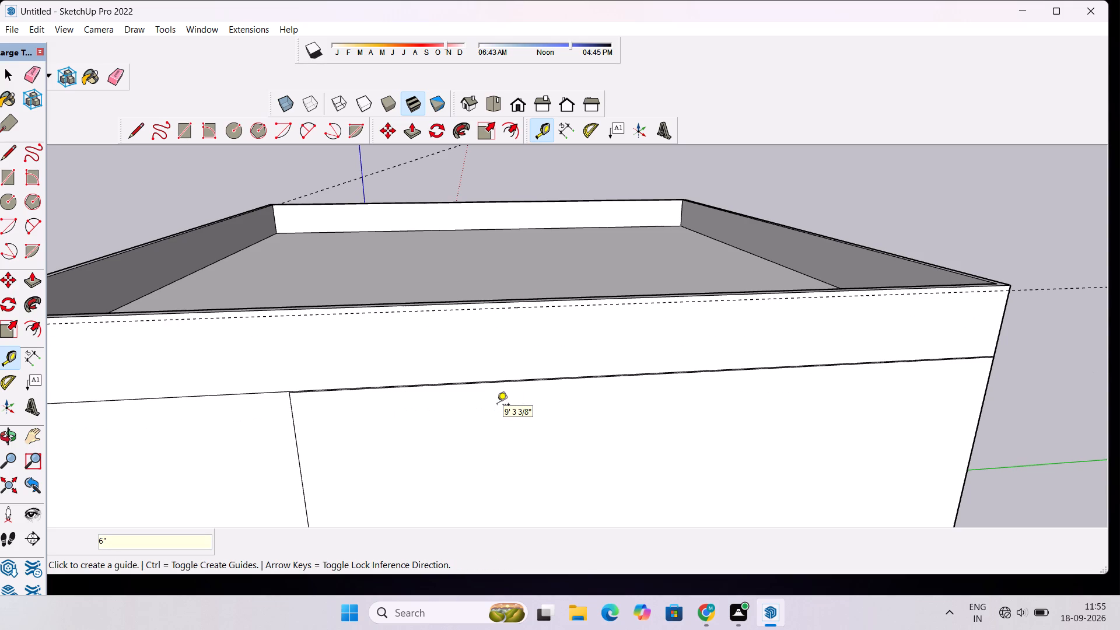
Place a guide line on the rear face 6" below the parapet's top outer edge.
key(o)
scroll(395, 387, down, 11)
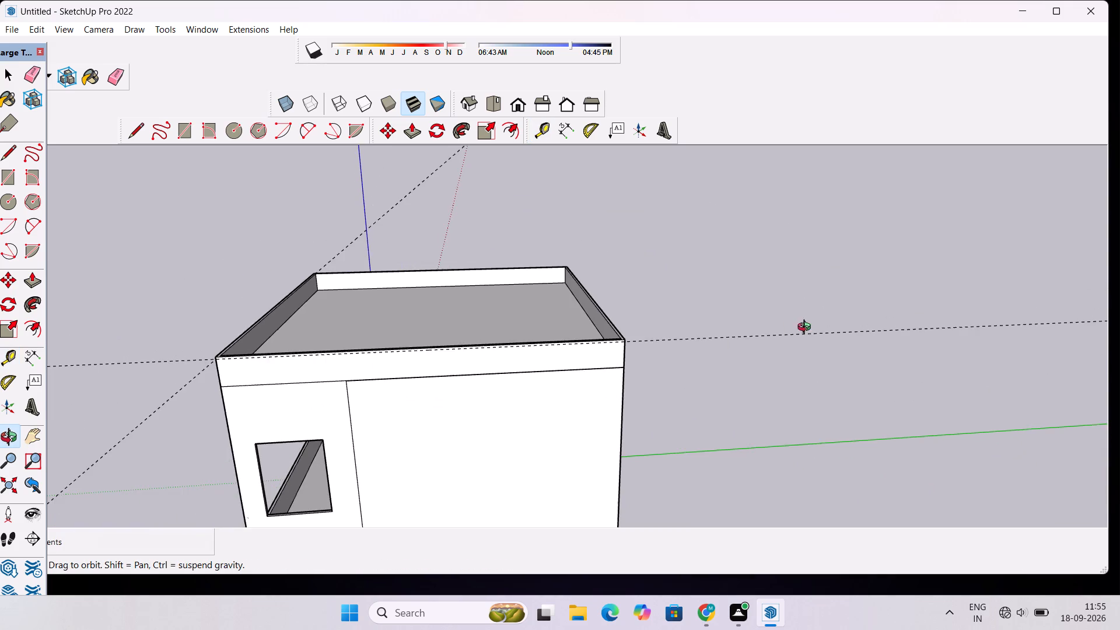
drag(807, 328, 499, 348)
scroll(524, 295, up, 7)
shift+drag(523, 300, 523, 351)
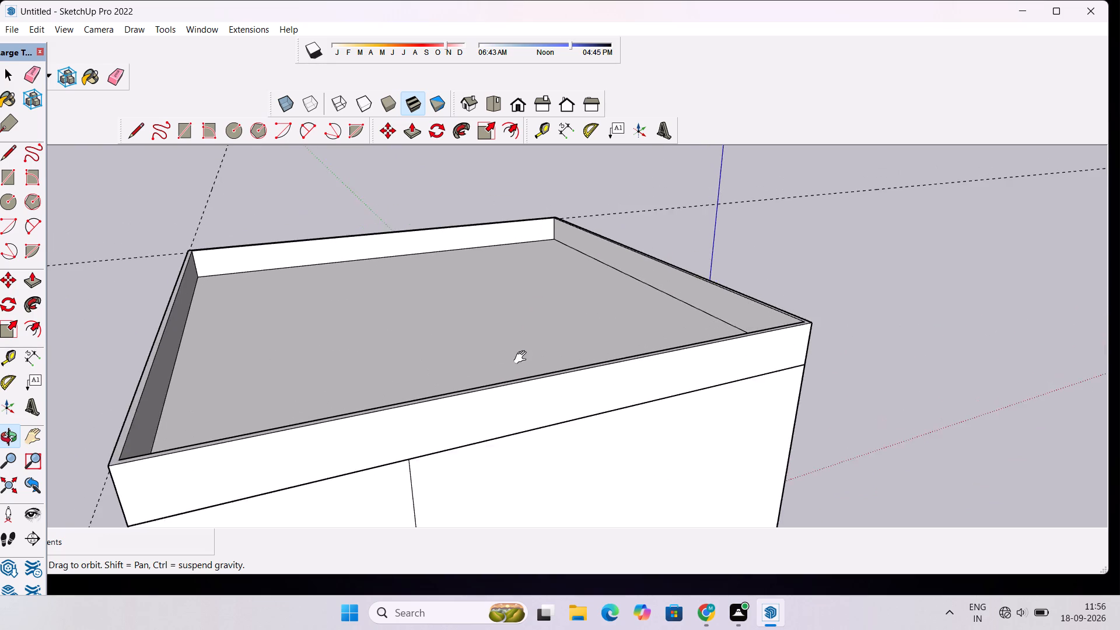
scroll(523, 359, up, 1)
drag(526, 412, 495, 390)
scroll(495, 387, down, 2)
key(t)
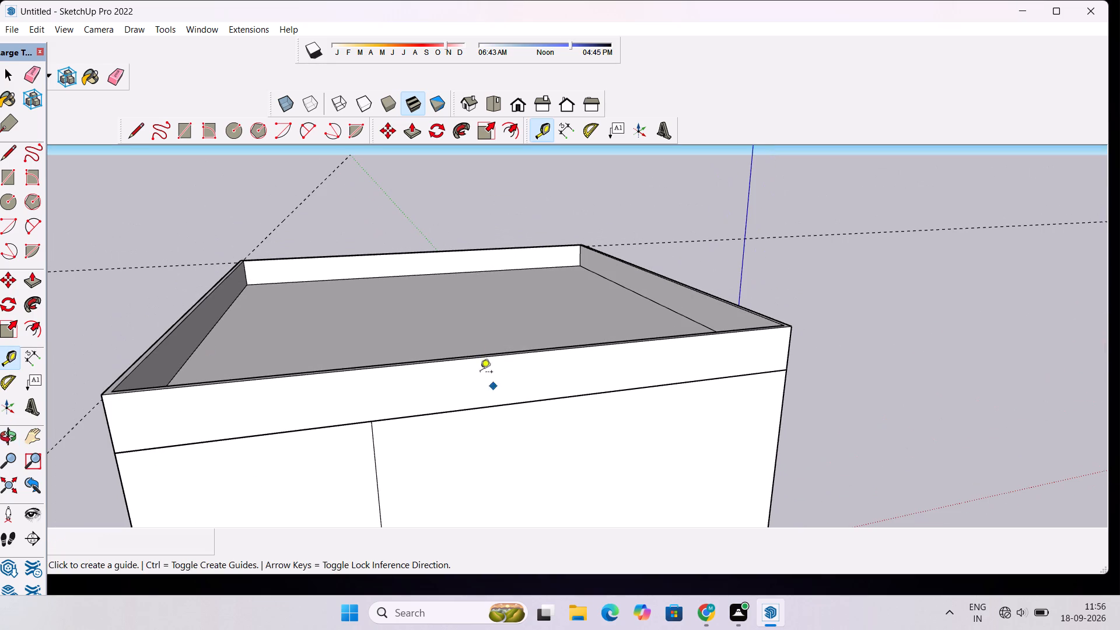
scroll(472, 358, up, 2)
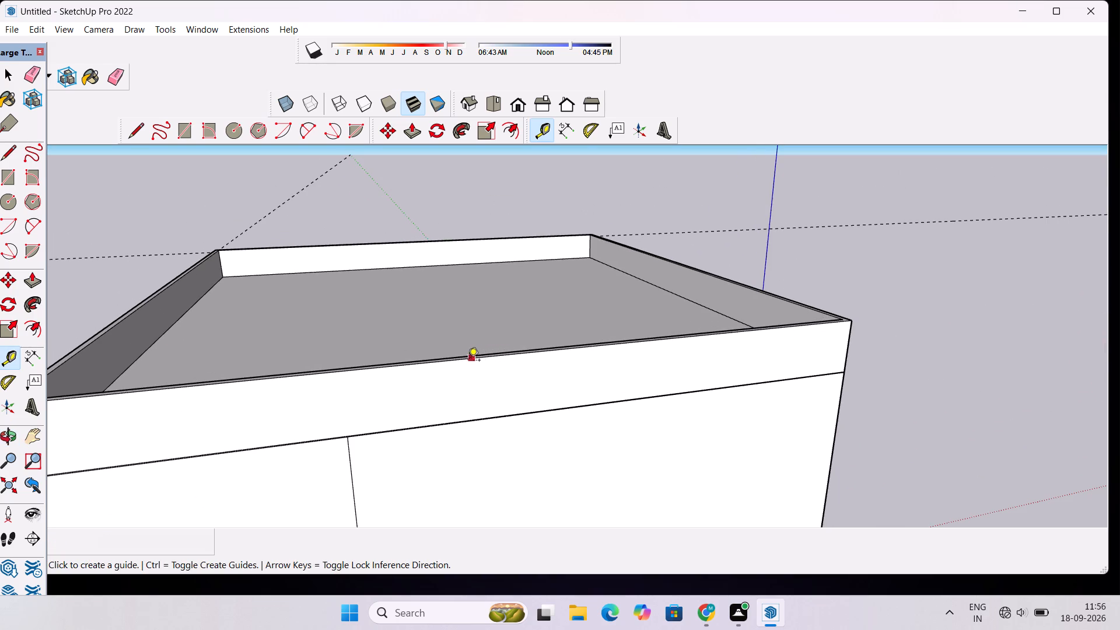
click(509, 356)
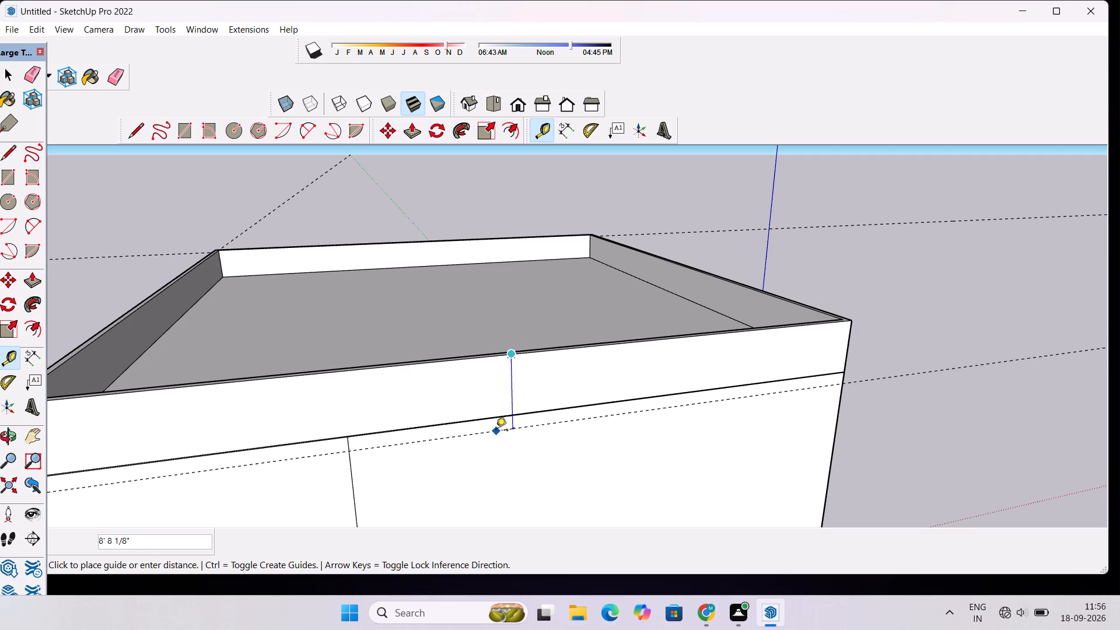
text(6")
key(Return)
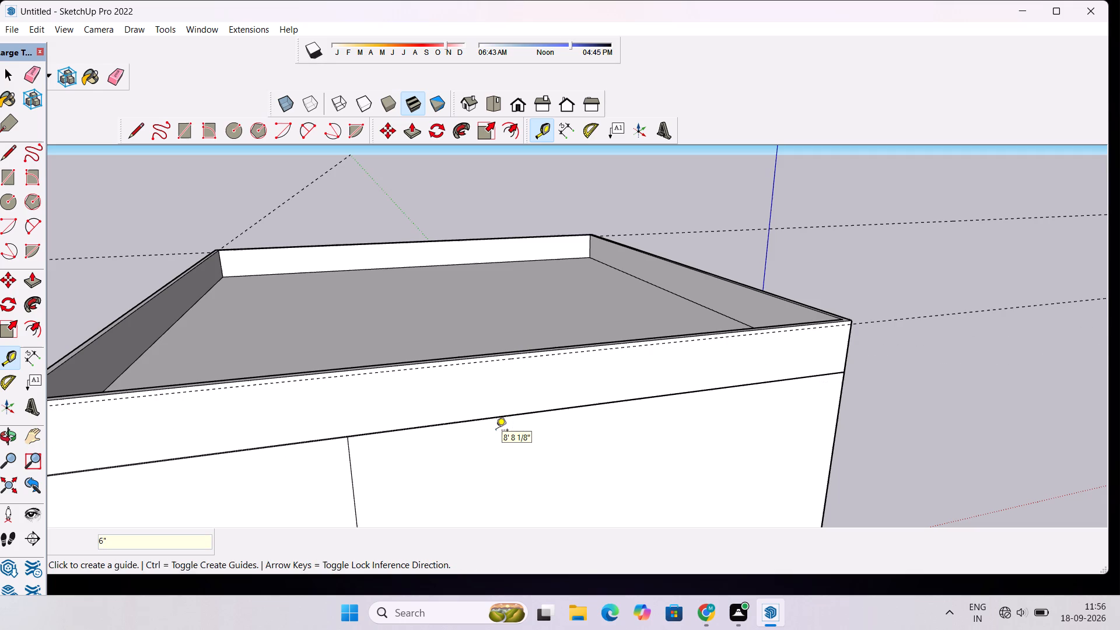
Place a guide line on the left side face 6" below the parapet's top outer edge.
key(o)
scroll(482, 415, down, 7)
drag(790, 360, 587, 386)
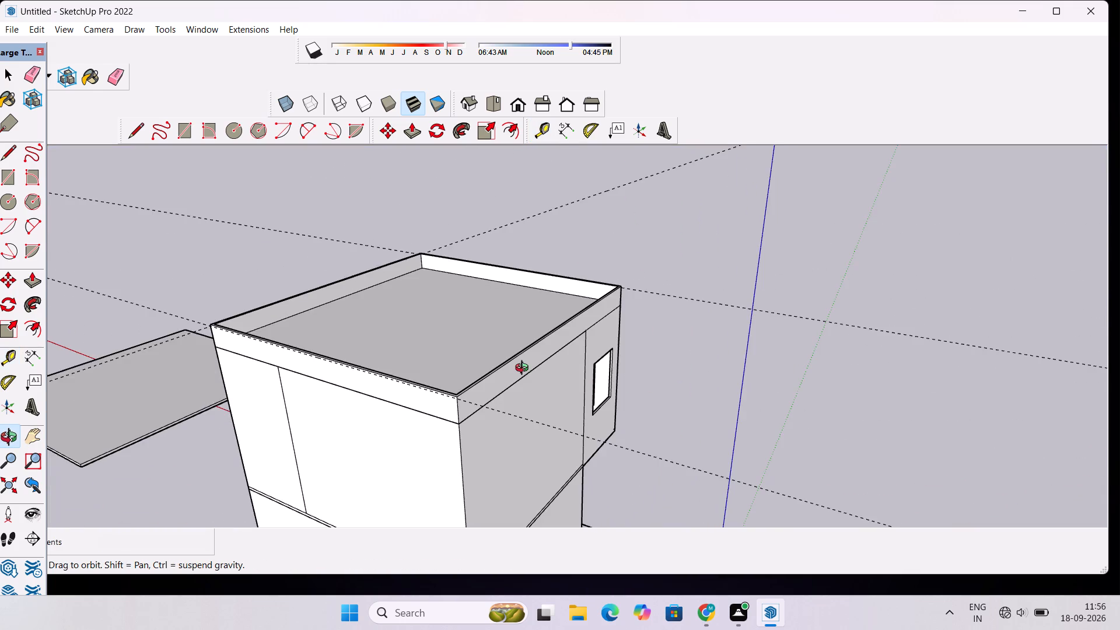
scroll(524, 368, up, 3)
drag(588, 396, 494, 367)
shift+drag(457, 362, 477, 438)
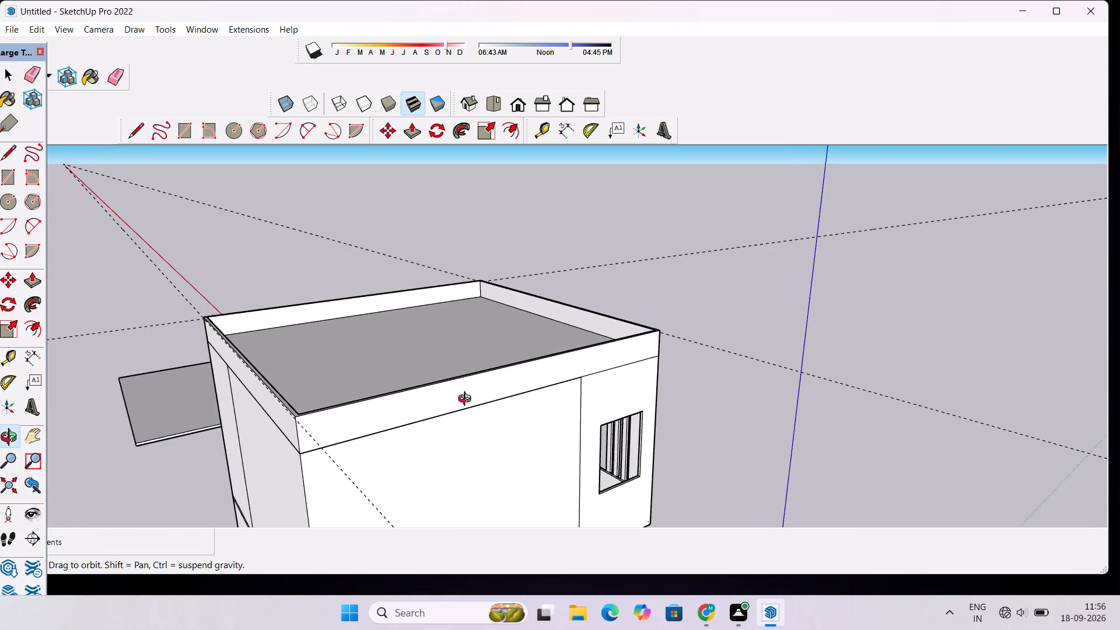
scroll(467, 400, up, 7)
shift+drag(470, 386, 489, 423)
shift+scroll(489, 423, down, 2)
drag(516, 430, 464, 412)
shift+drag(450, 407, 511, 449)
scroll(512, 449, up, 2)
key(t)
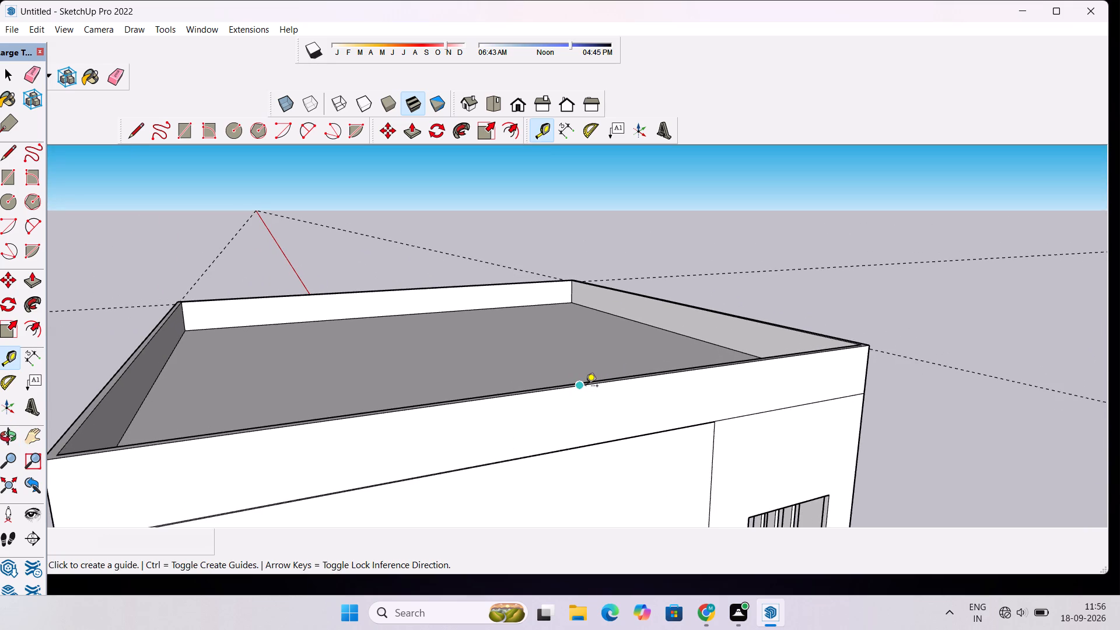
click(579, 387)
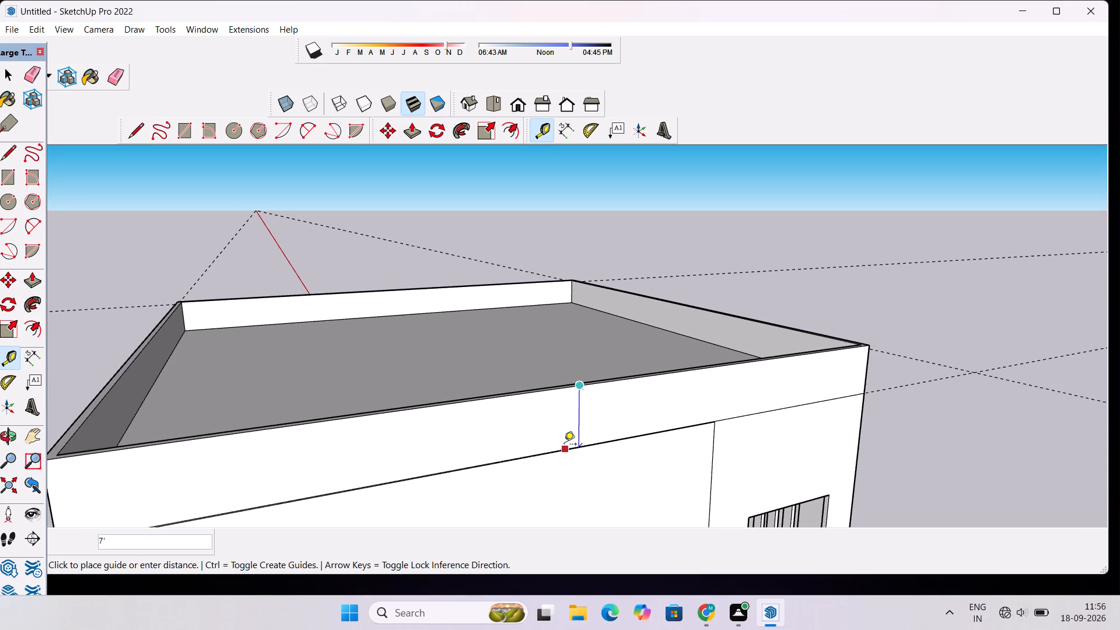
text(6")
key(Return)
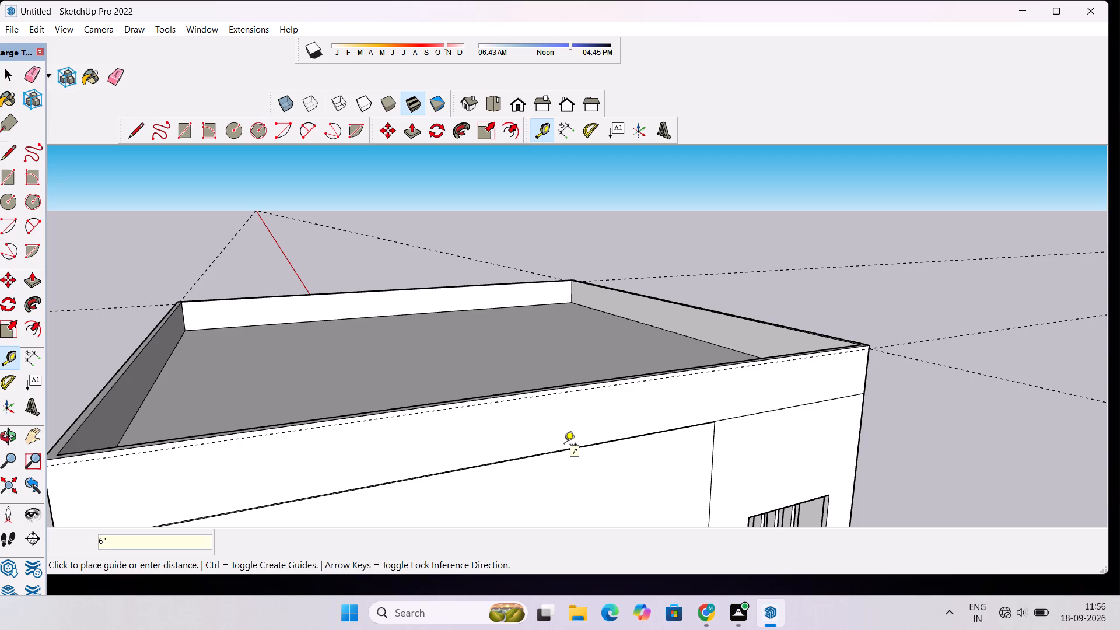
Draw a 92' edge along the guide on the left side face, from corner to corner, 6" below the parapet top.
key(l)
scroll(730, 401, down, 6)
scroll(400, 476, up, 3)
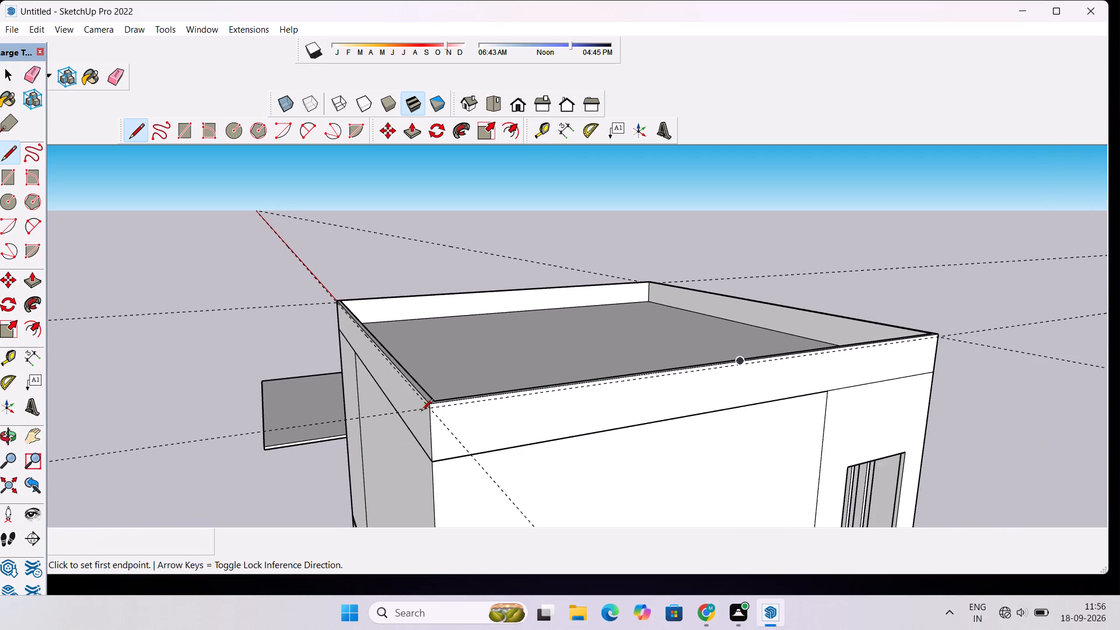
scroll(476, 409, up, 6)
scroll(411, 405, up, 3)
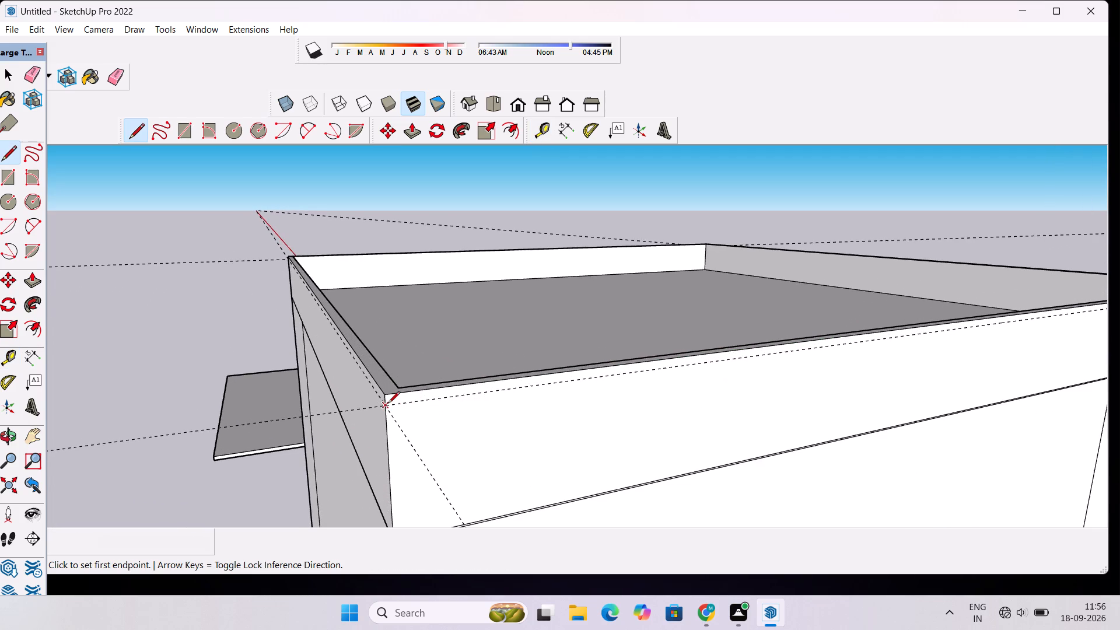
scroll(387, 404, up, 3)
click(383, 407)
scroll(472, 402, down, 14)
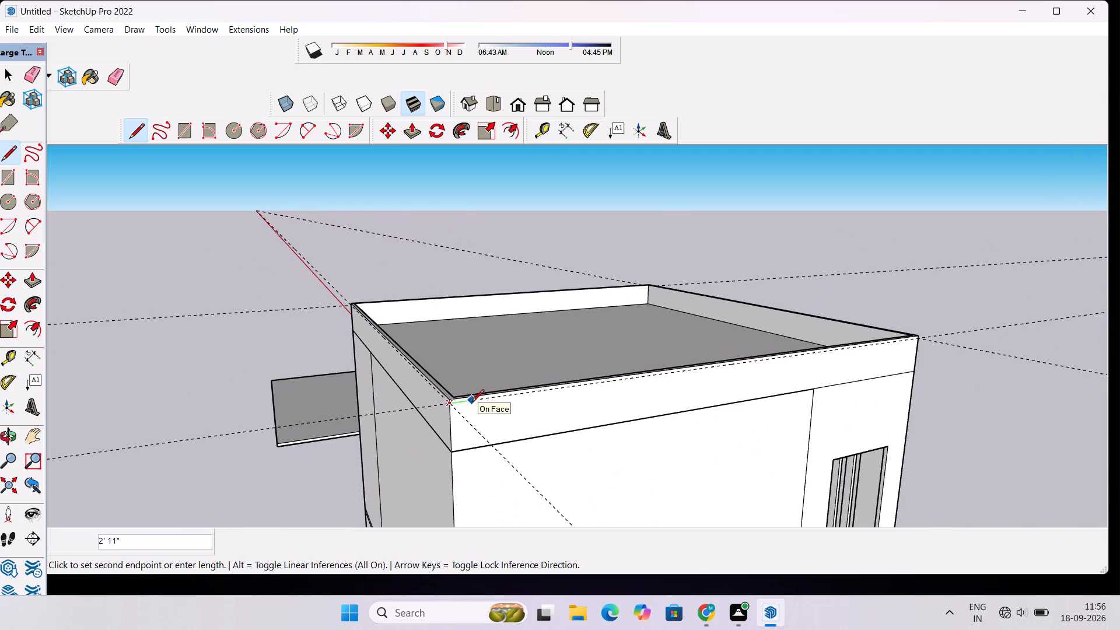
scroll(951, 358, up, 7)
scroll(873, 335, up, 3)
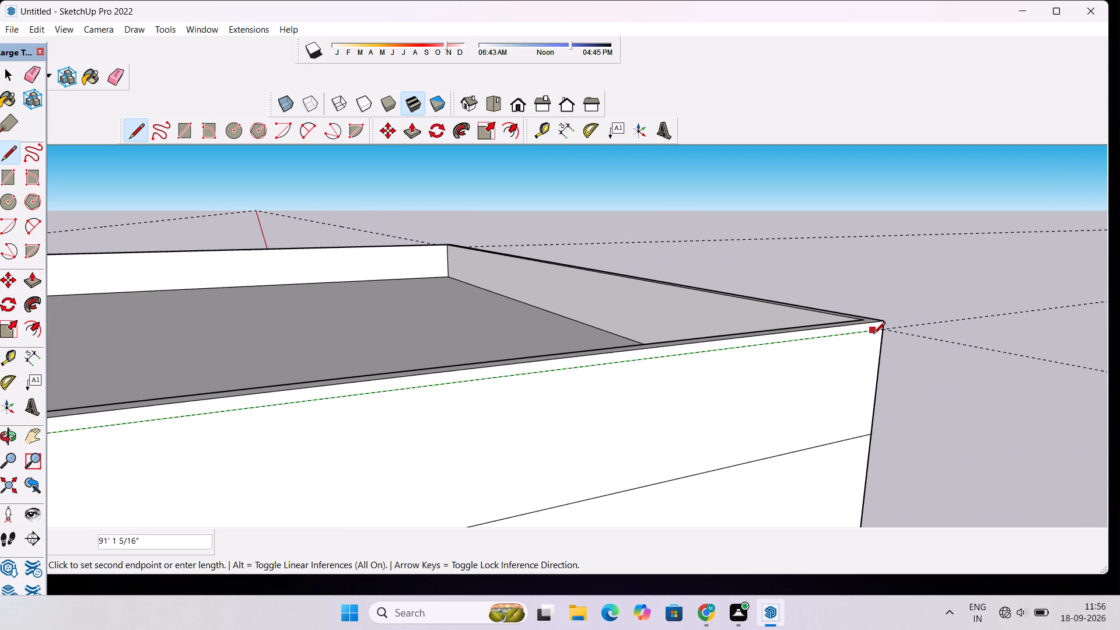
scroll(873, 335, up, 3)
click(886, 327)
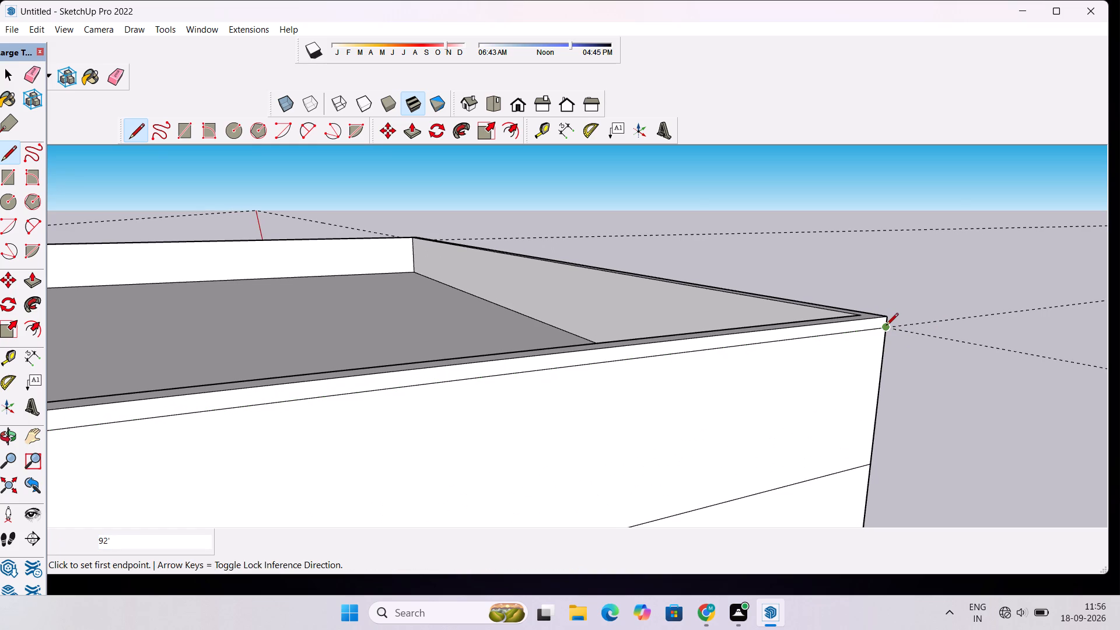
Draw a 90' edge along the guide on the front face, from corner to corner, 6" below the parapet top.
key(o)
drag(966, 328, 708, 373)
scroll(708, 373, down, 4)
drag(628, 435, 580, 387)
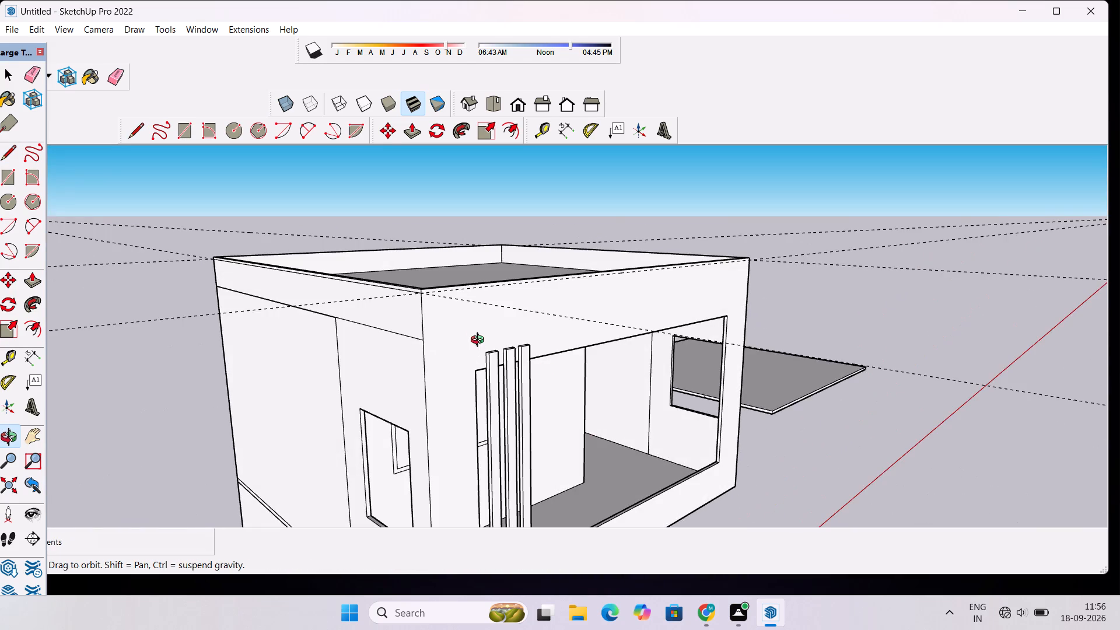
scroll(461, 287, up, 5)
shift+drag(461, 286, 494, 352)
scroll(491, 358, up, 3)
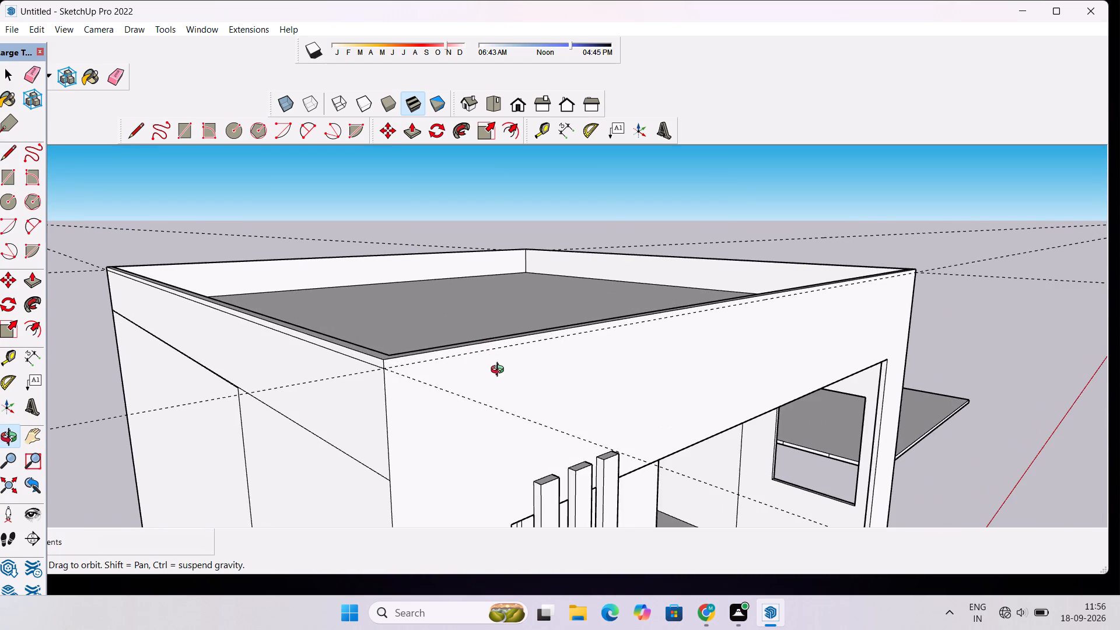
drag(502, 381, 463, 382)
drag(407, 368, 419, 386)
scroll(419, 386, up, 2)
key(l)
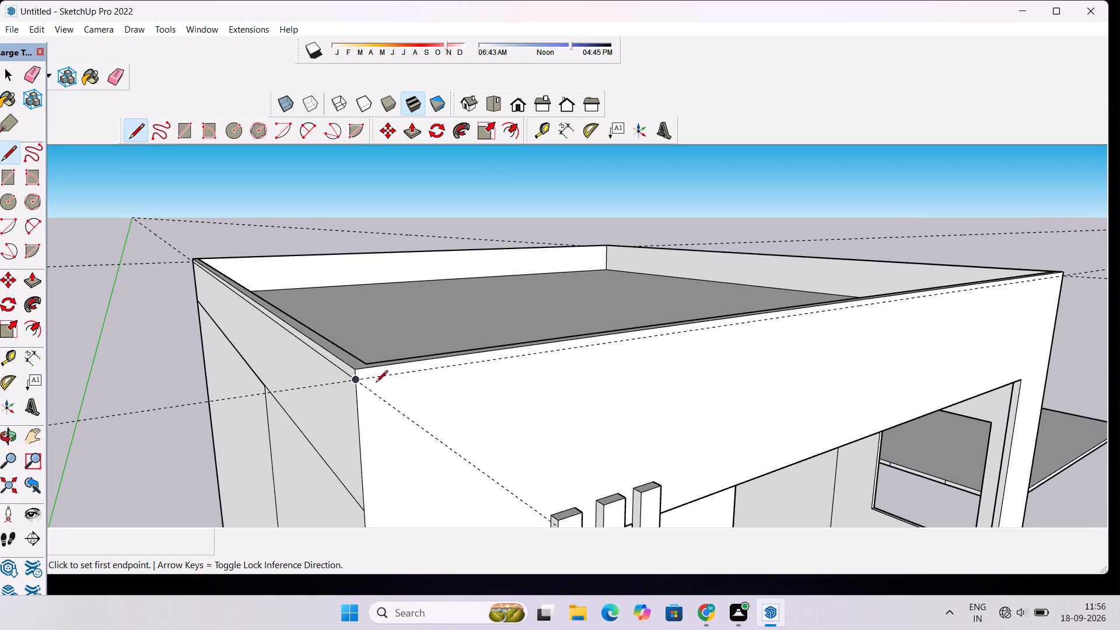
scroll(376, 383, down, 3)
scroll(369, 382, up, 3)
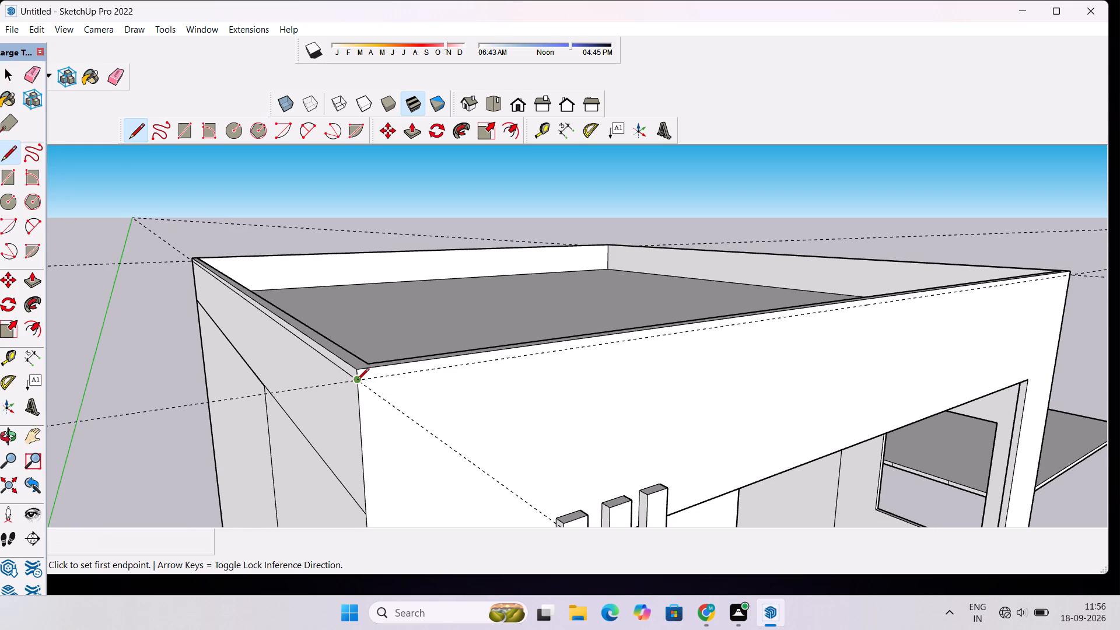
click(356, 381)
scroll(380, 373, down, 14)
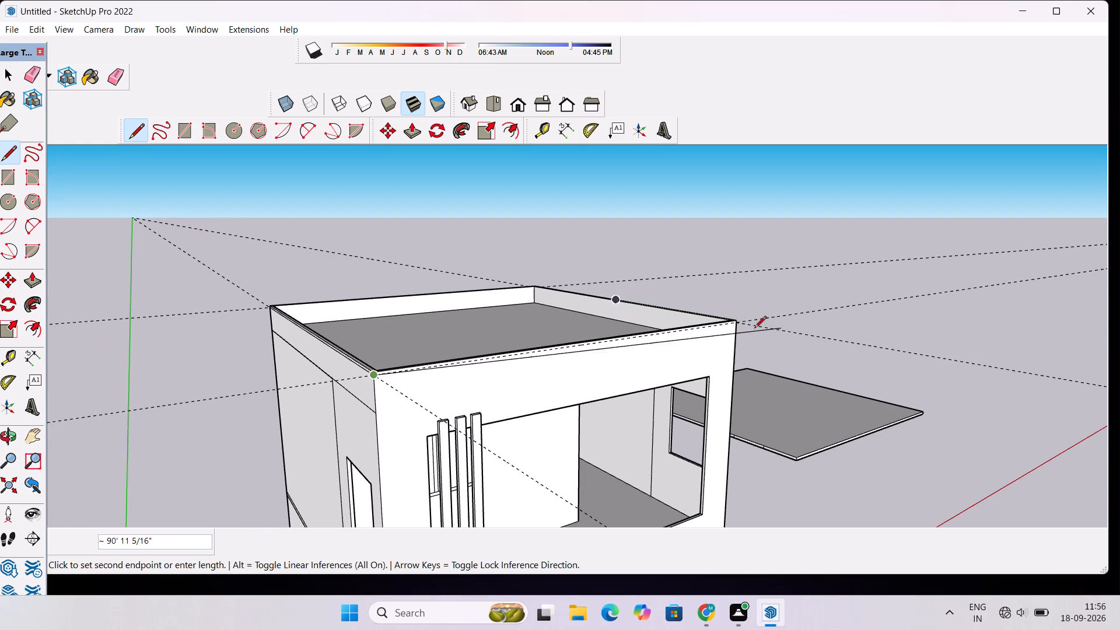
scroll(751, 328, up, 10)
scroll(720, 348, down, 4)
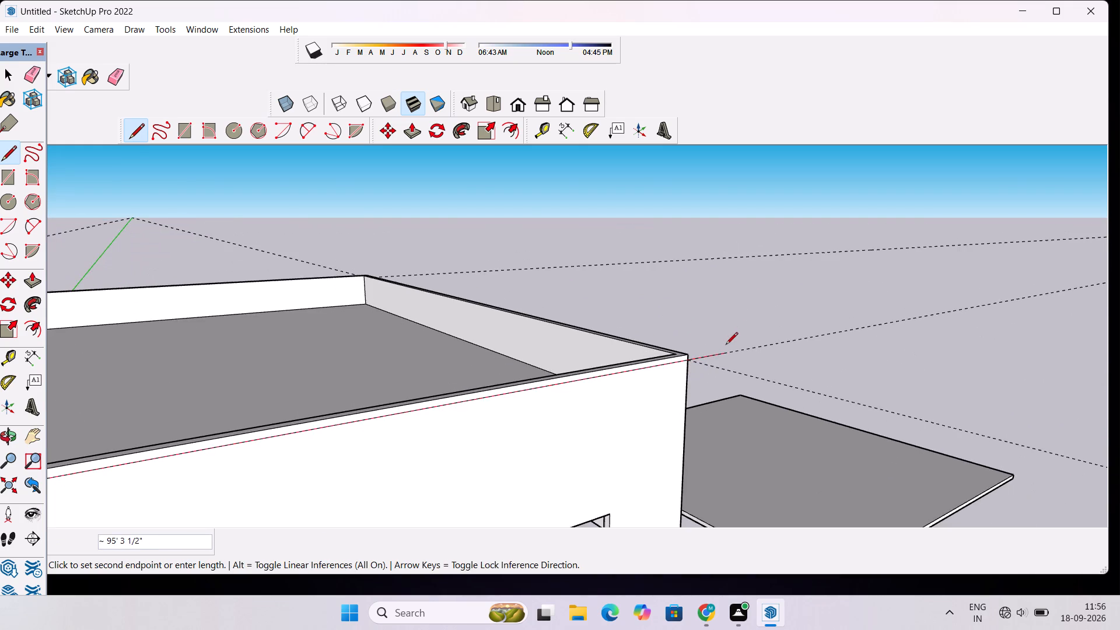
scroll(687, 359, up, 5)
click(688, 363)
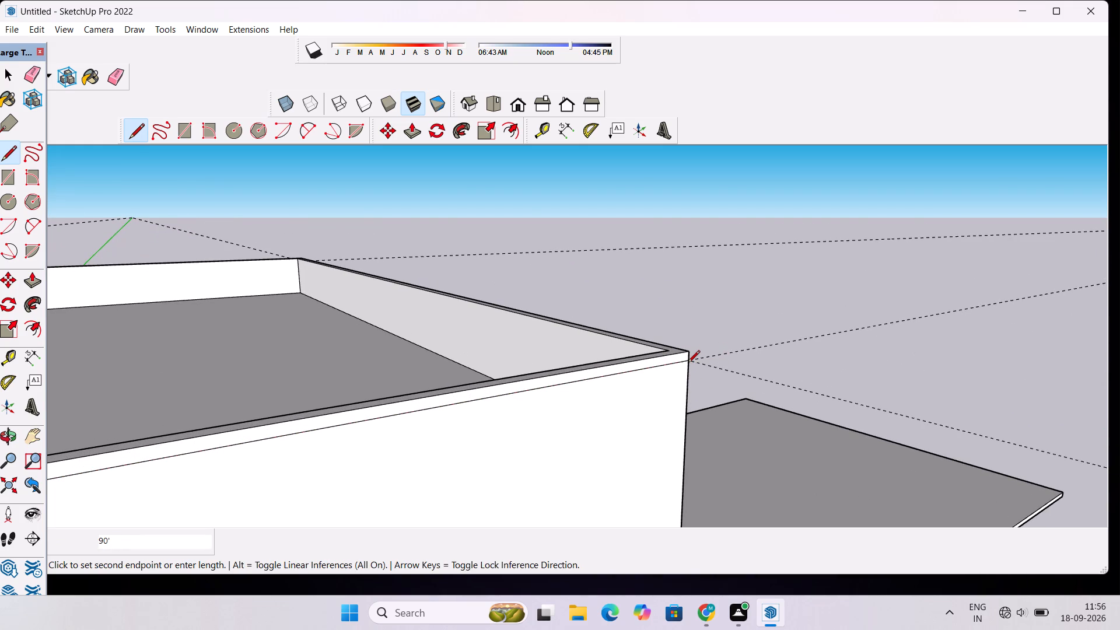
Draw a 92' edge along the guide on the right side face, from corner to corner, 6" below the parapet top.
key(o)
drag(750, 370, 429, 389)
scroll(429, 389, down, 2)
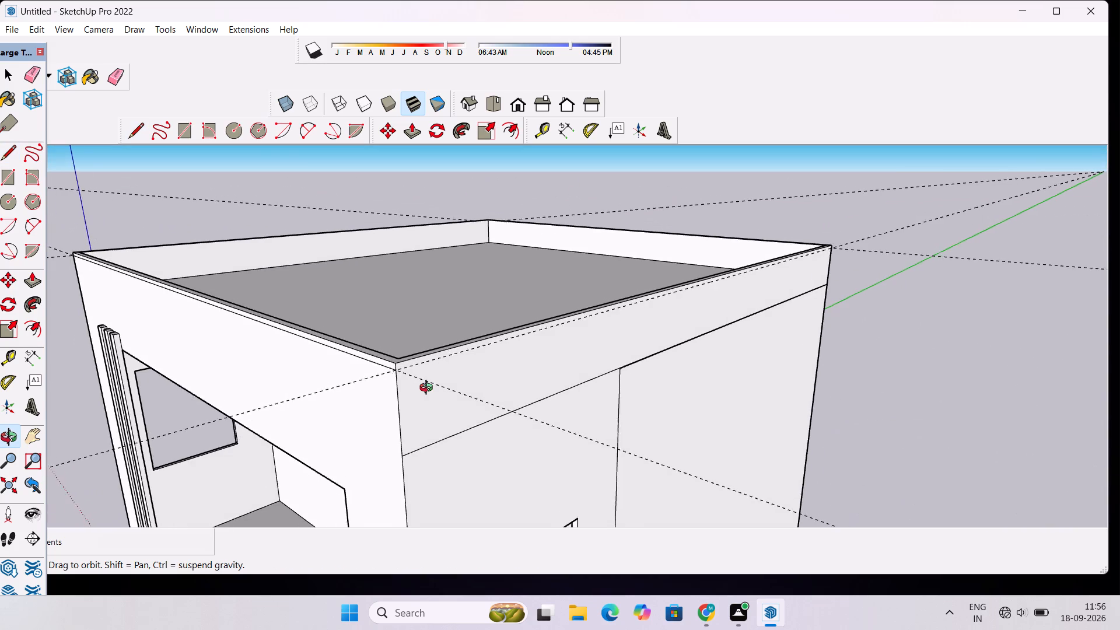
scroll(429, 389, down, 1)
shift+drag(449, 368, 453, 435)
scroll(453, 435, down, 3)
drag(520, 449, 493, 409)
scroll(466, 351, up, 3)
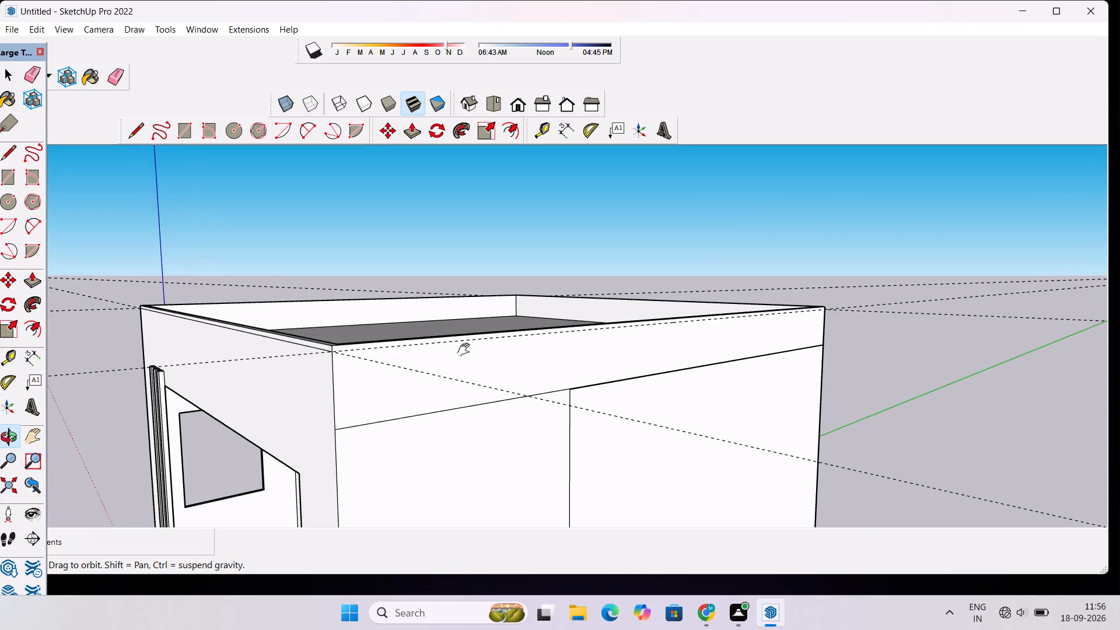
shift+drag(466, 350, 553, 439)
shift+drag(523, 470, 575, 429)
scroll(575, 429, up, 3)
drag(575, 429, 532, 430)
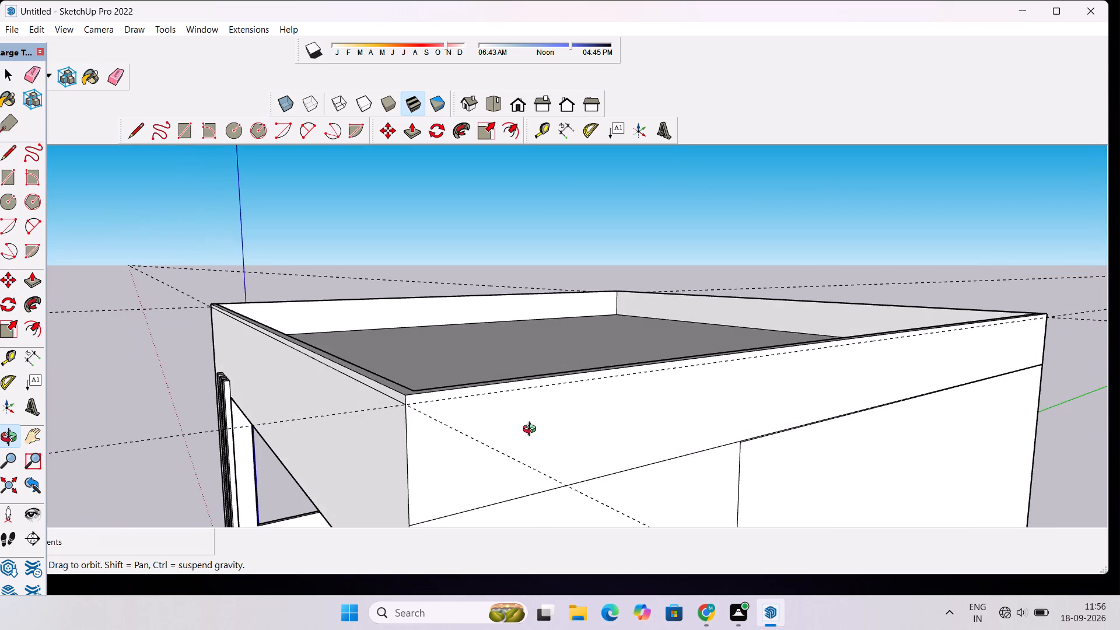
drag(532, 430, 543, 433)
shift+drag(445, 415, 464, 402)
scroll(464, 402, down, 1)
scroll(464, 402, up, 2)
key(l)
scroll(453, 393, up, 5)
click(407, 390)
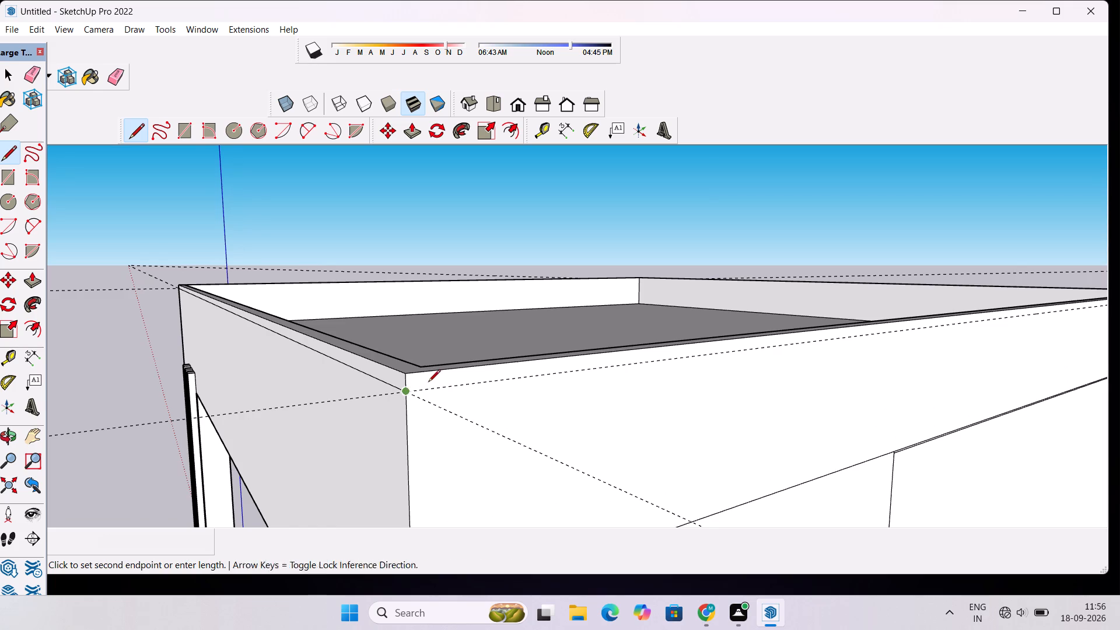
scroll(432, 382, down, 16)
scroll(867, 342, up, 5)
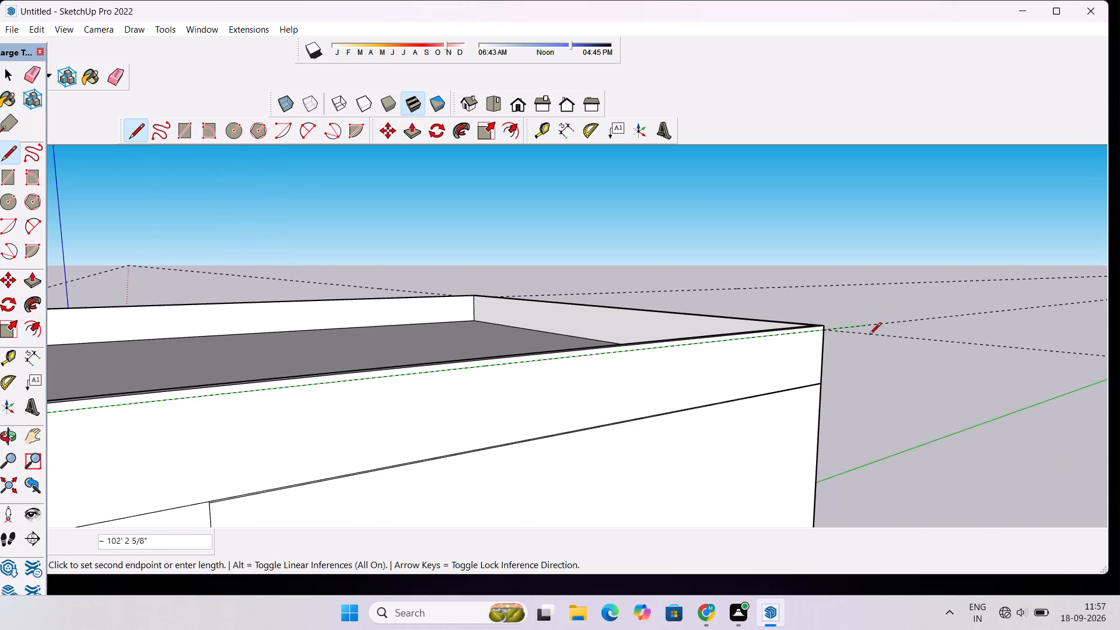
scroll(831, 310, up, 10)
scroll(831, 310, down, 3)
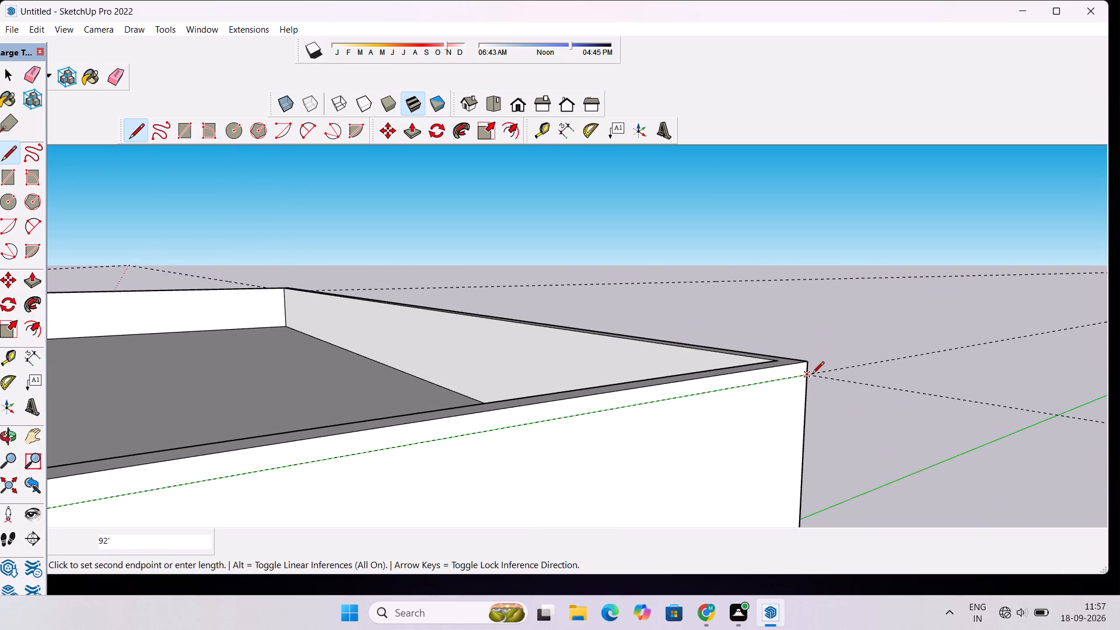
scroll(812, 374, up, 4)
scroll(799, 372, down, 3)
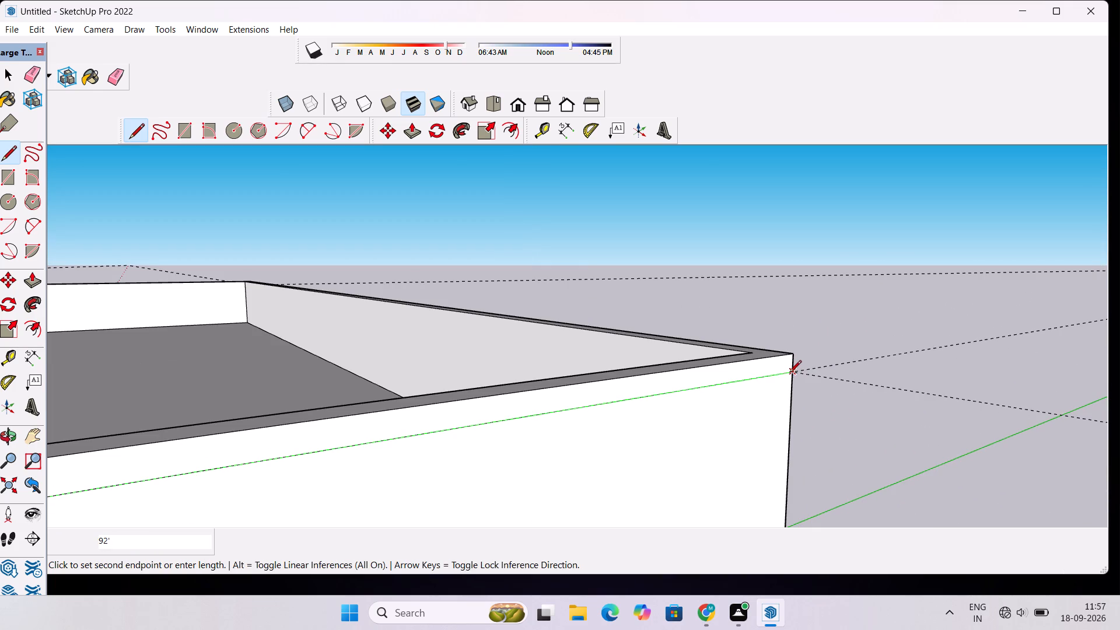
click(790, 373)
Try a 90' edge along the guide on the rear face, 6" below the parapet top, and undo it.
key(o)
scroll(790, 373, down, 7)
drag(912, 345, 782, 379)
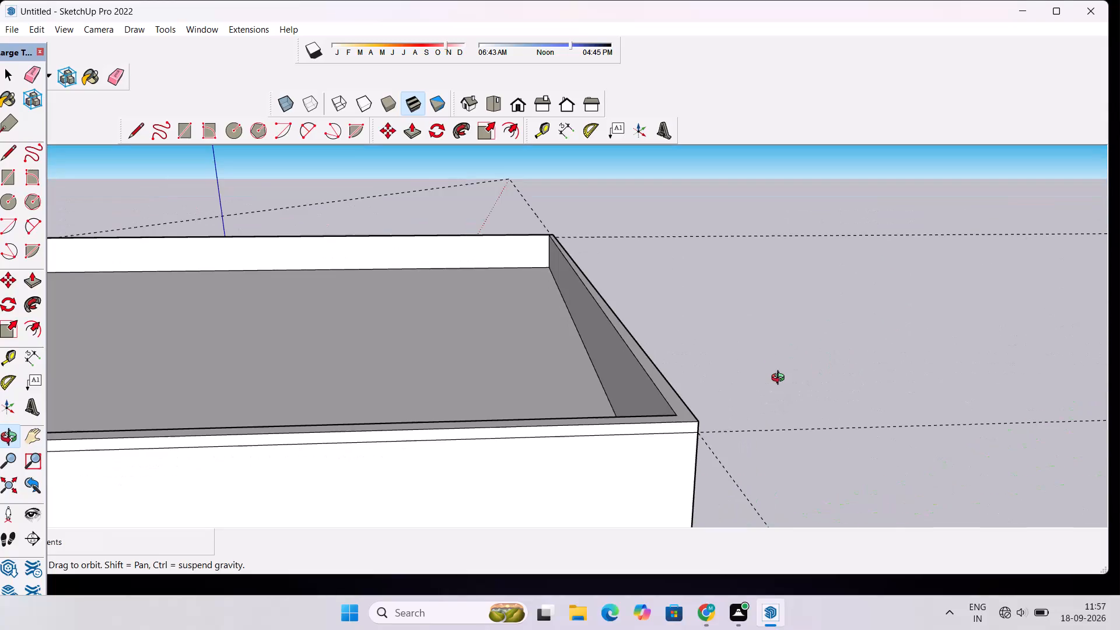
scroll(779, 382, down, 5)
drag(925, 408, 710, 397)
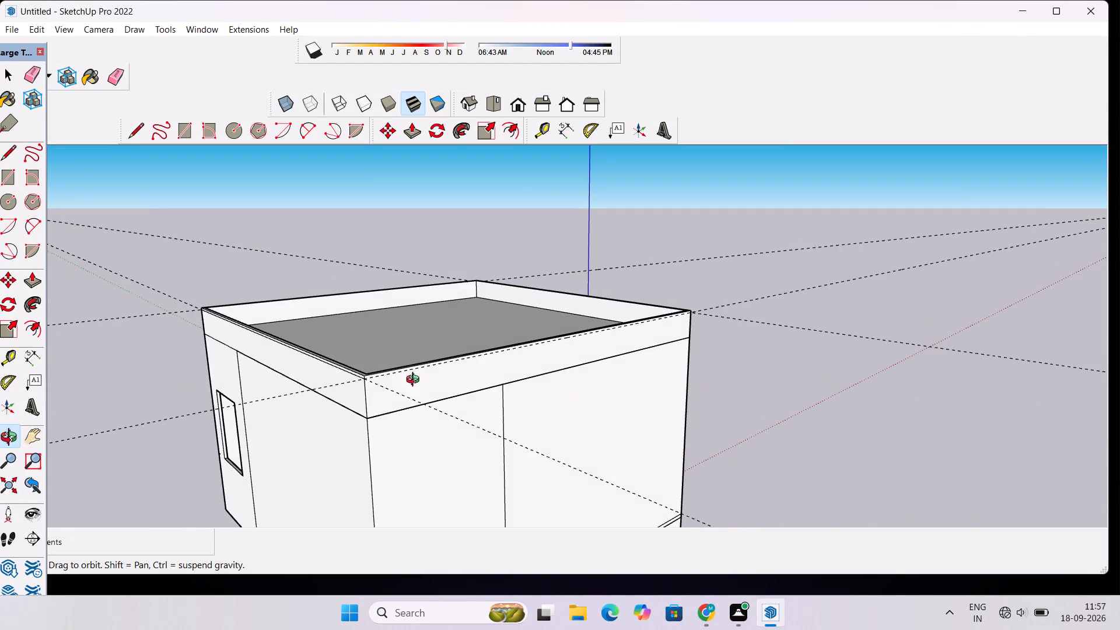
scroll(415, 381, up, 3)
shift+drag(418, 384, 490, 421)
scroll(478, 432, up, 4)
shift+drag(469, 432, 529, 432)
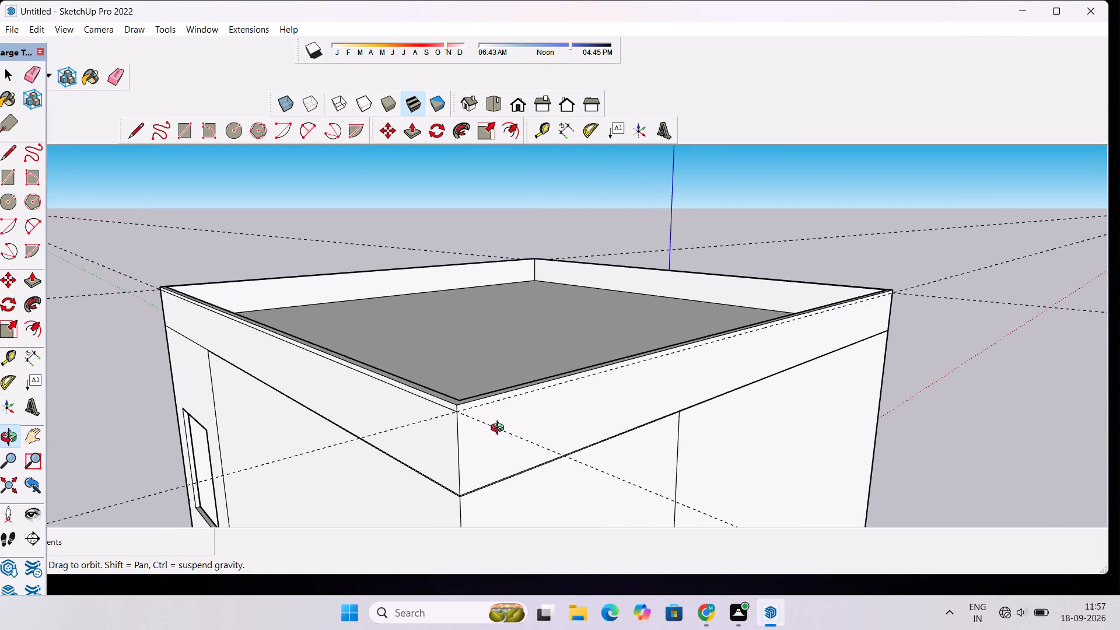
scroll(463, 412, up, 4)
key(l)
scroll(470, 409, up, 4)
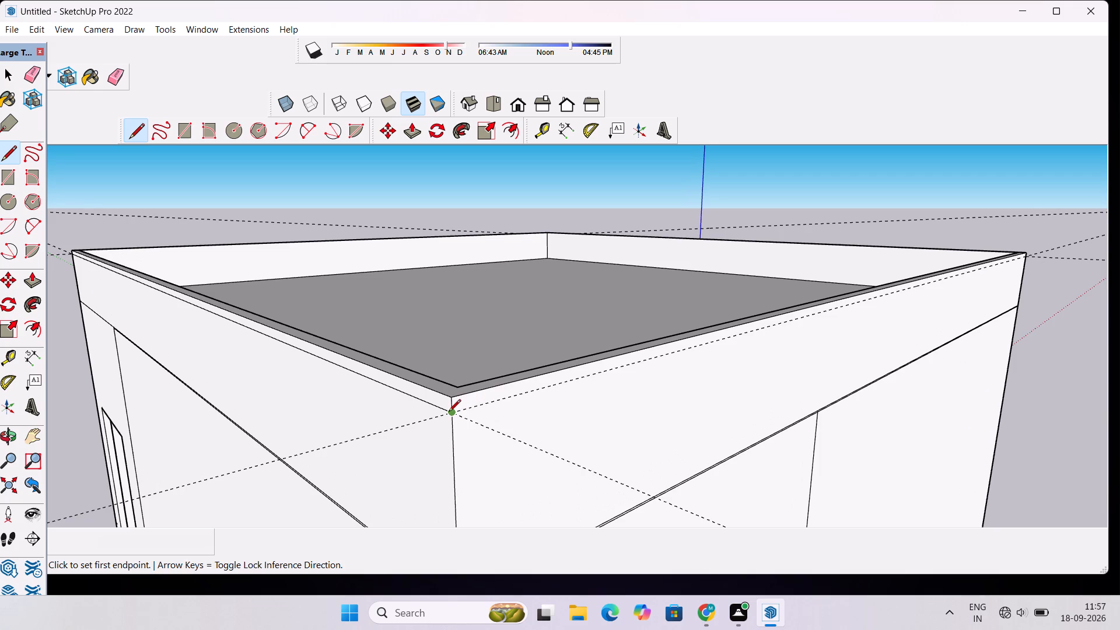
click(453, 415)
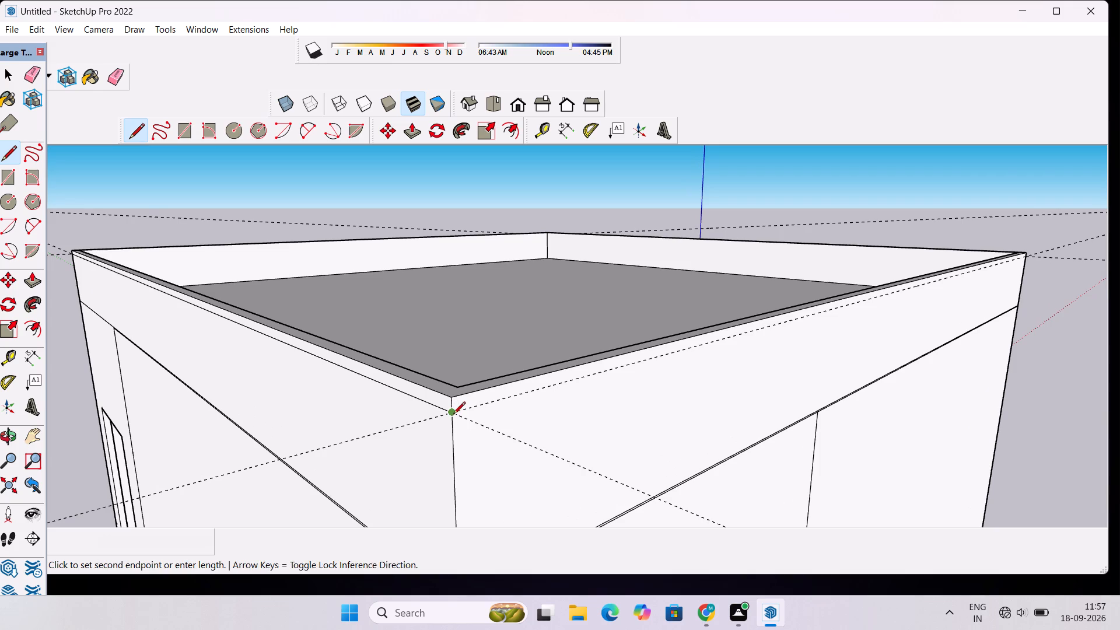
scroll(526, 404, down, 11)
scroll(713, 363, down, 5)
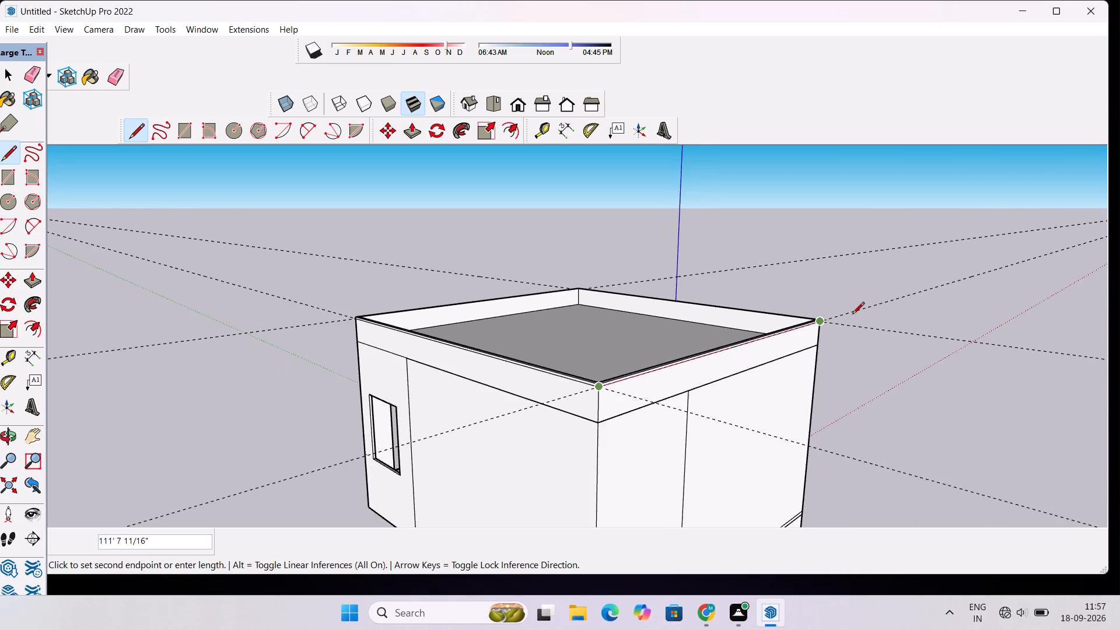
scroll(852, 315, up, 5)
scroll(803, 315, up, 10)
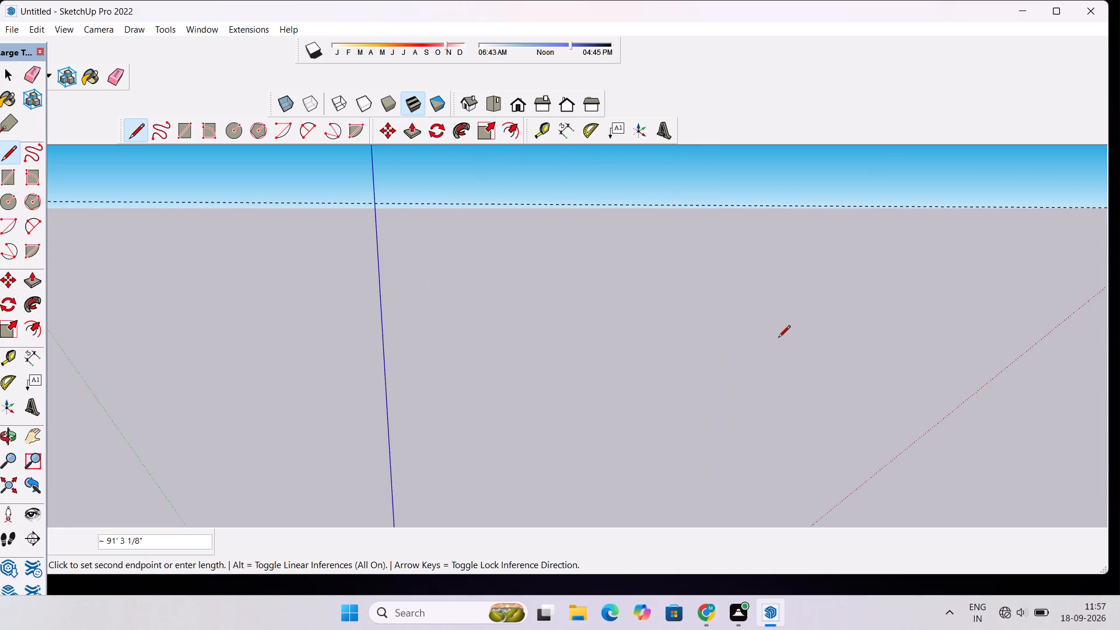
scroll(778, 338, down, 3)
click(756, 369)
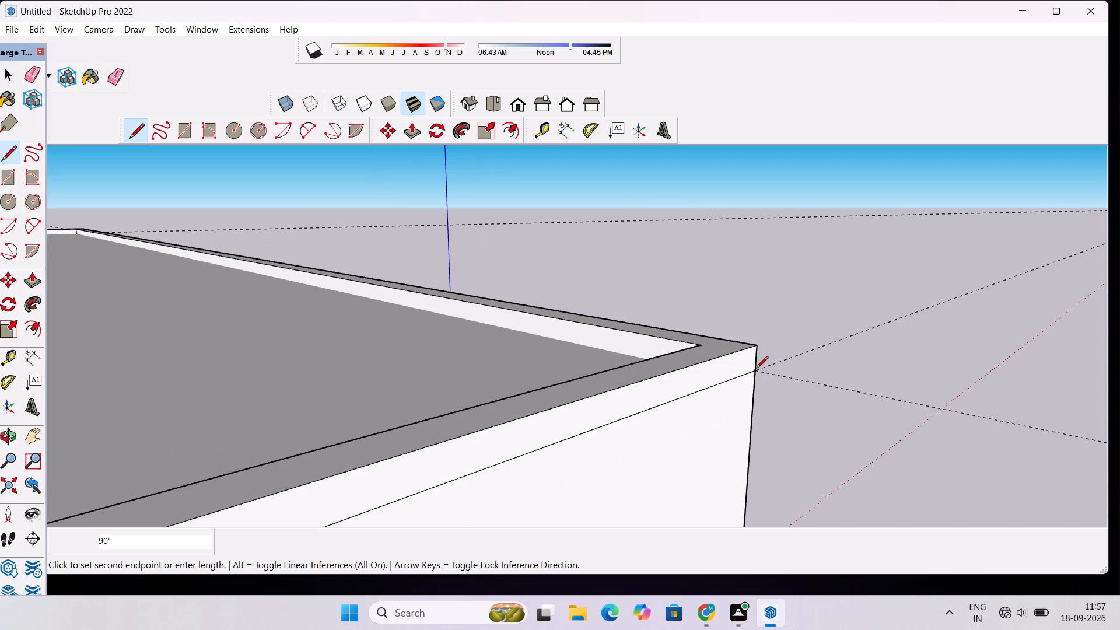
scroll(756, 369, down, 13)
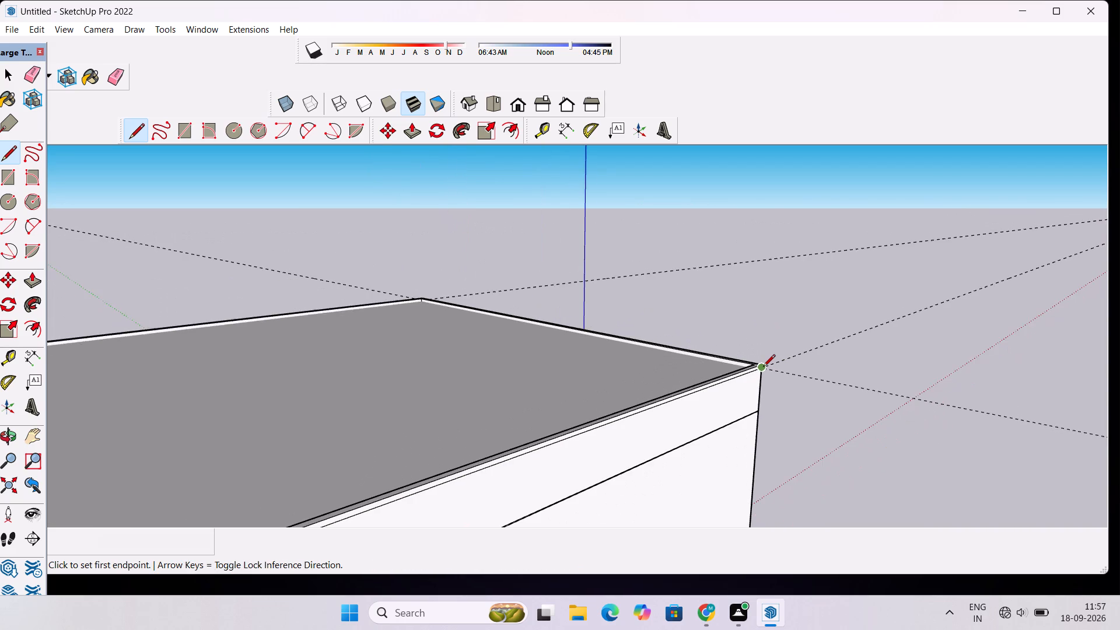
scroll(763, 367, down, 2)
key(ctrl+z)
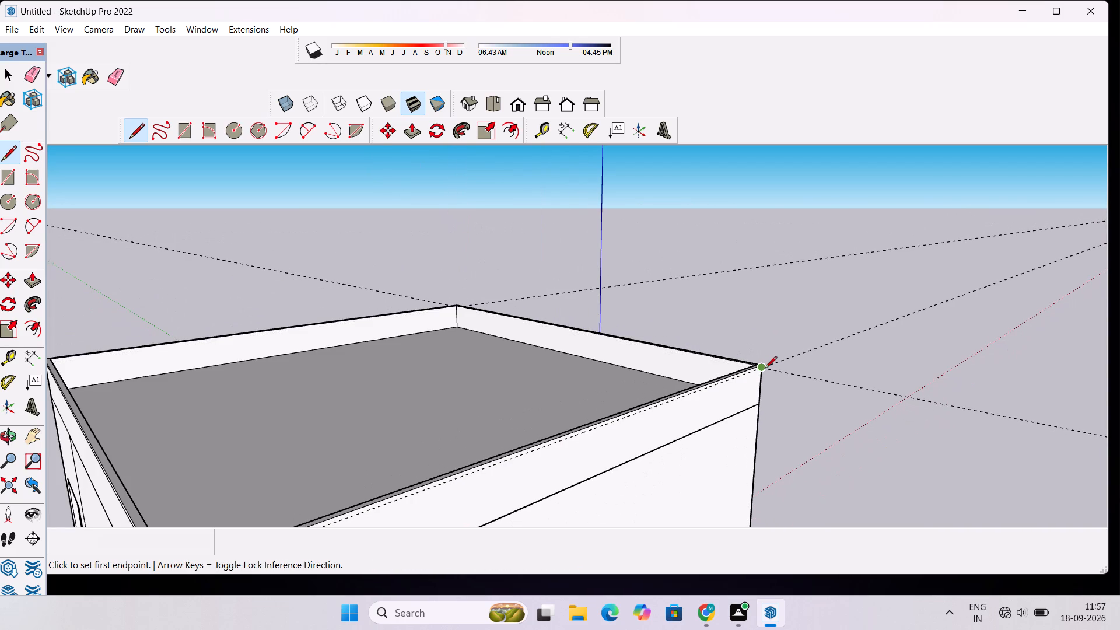
Draw a 90' edge along the guide on the rear face, from corner to corner, closing the line around the parapet.
scroll(765, 370, up, 7)
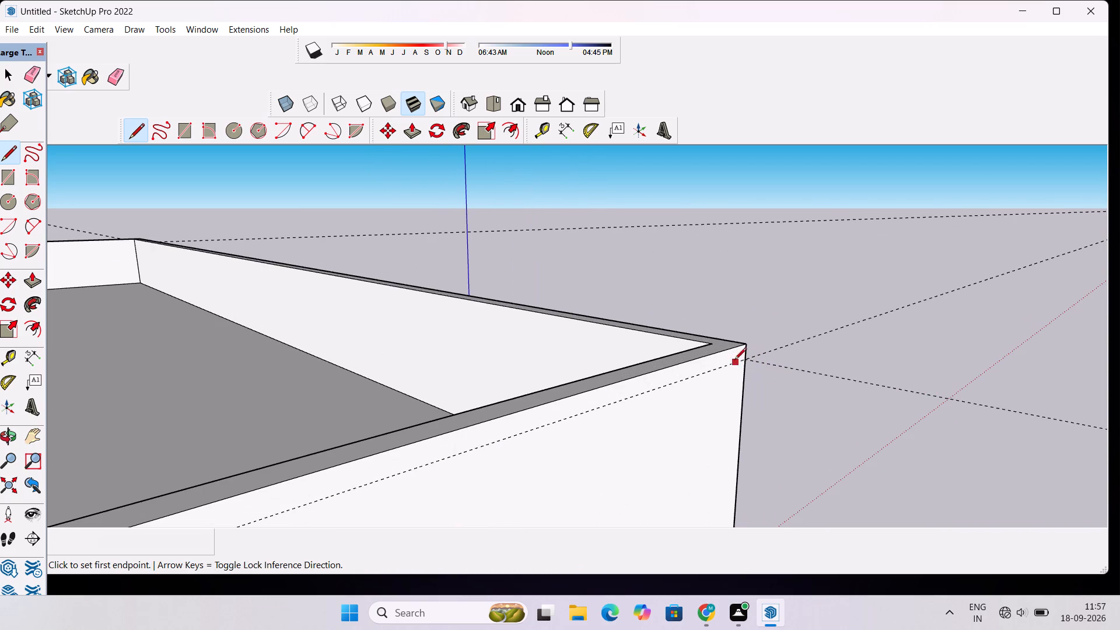
scroll(799, 356, down, 16)
scroll(674, 413, up, 13)
scroll(575, 404, up, 4)
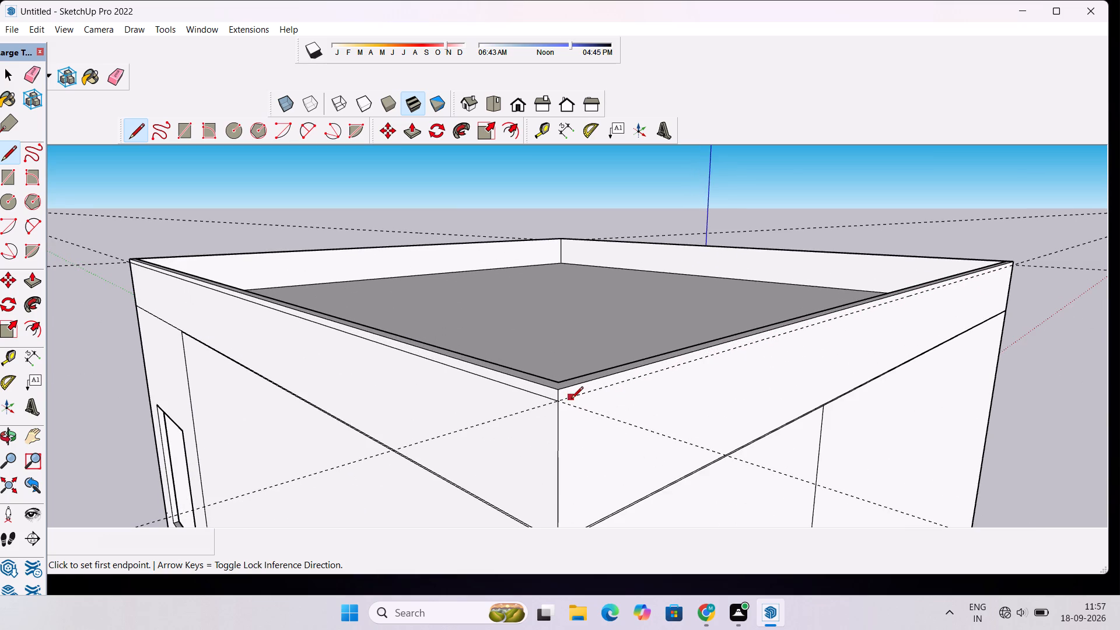
click(558, 400)
scroll(600, 384, down, 15)
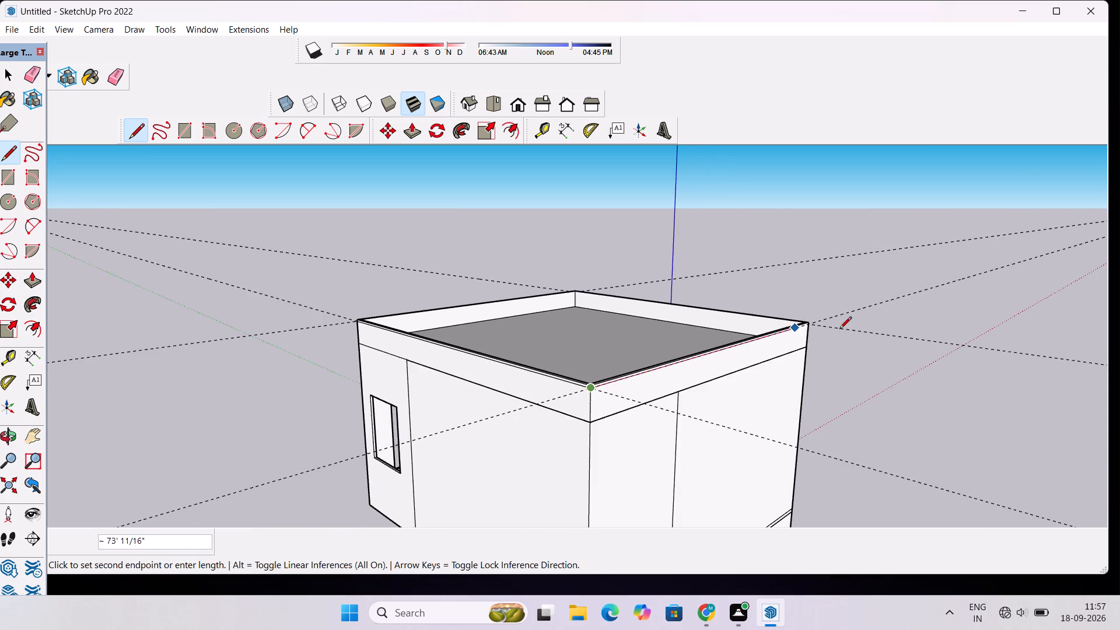
scroll(852, 321, up, 9)
scroll(706, 332, up, 4)
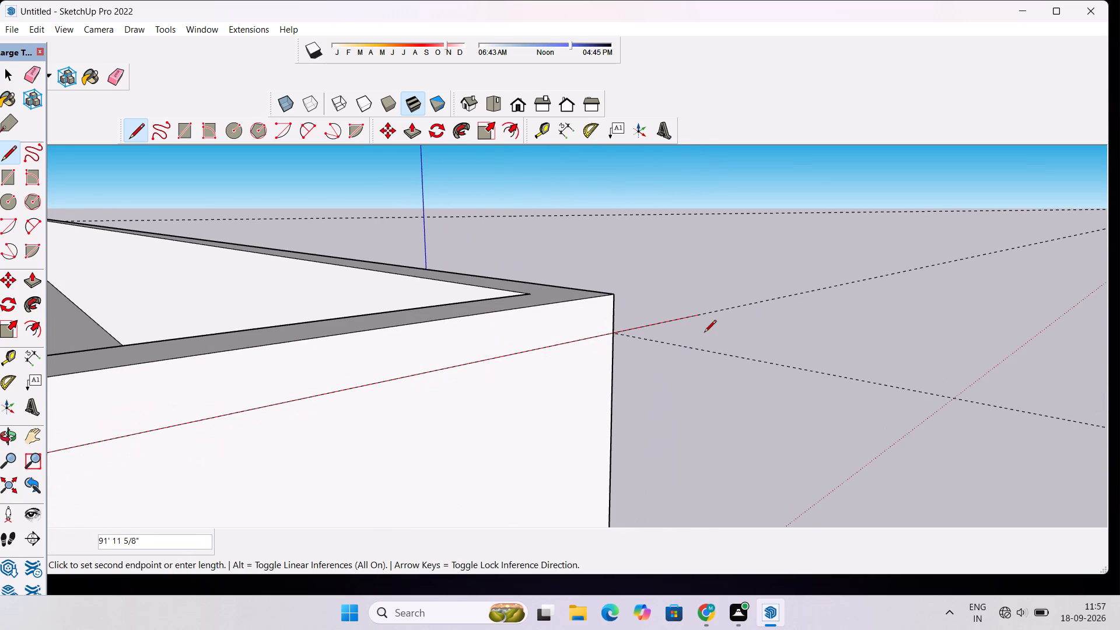
click(614, 335)
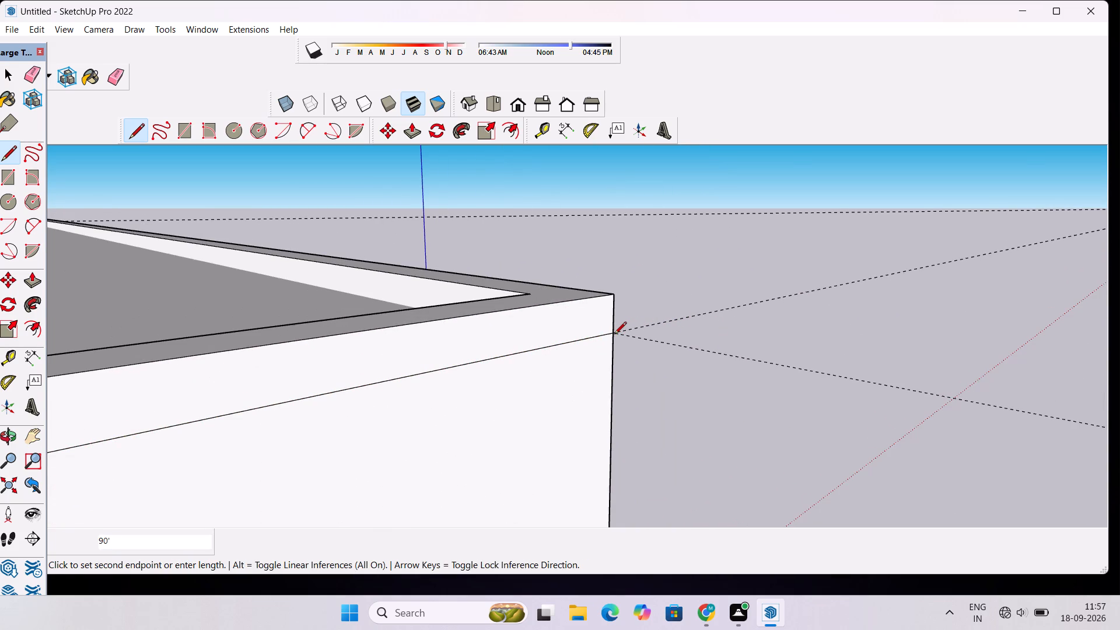
Delete the roof face enclosed by the parapet walls.
key(space)
click(266, 295)
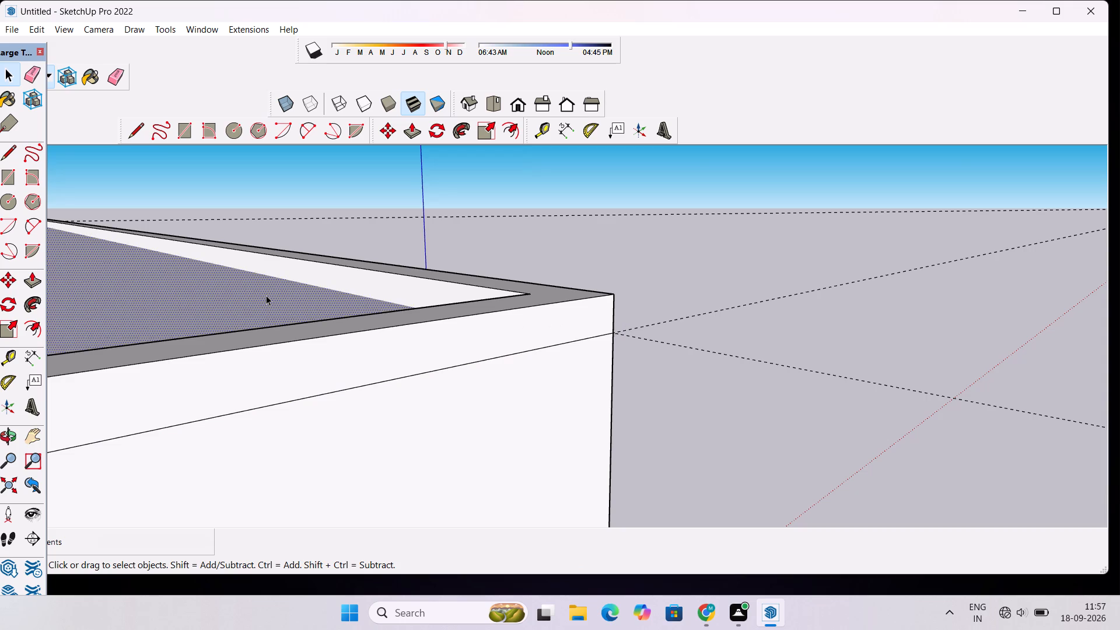
key(Delete)
Erase the three construction guides running along the front, rear and left side of the parapet.
key(o)
scroll(324, 283, down, 7)
drag(598, 319, 524, 331)
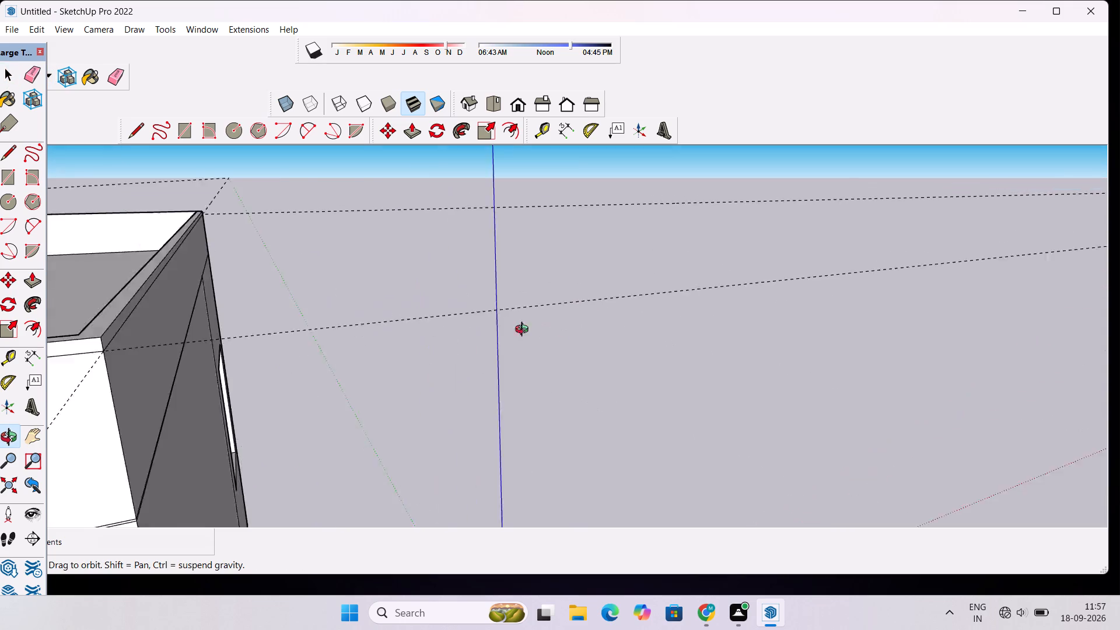
drag(524, 331, 462, 331)
scroll(574, 304, down, 6)
scroll(380, 322, up, 8)
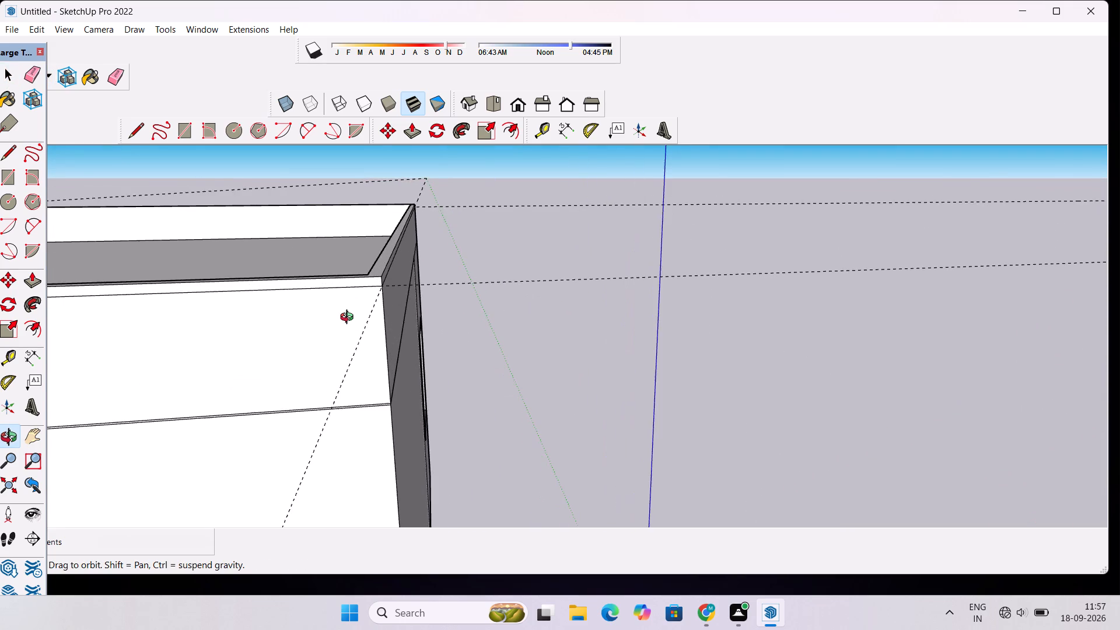
scroll(349, 318, up, 7)
drag(349, 318, 428, 321)
key(e)
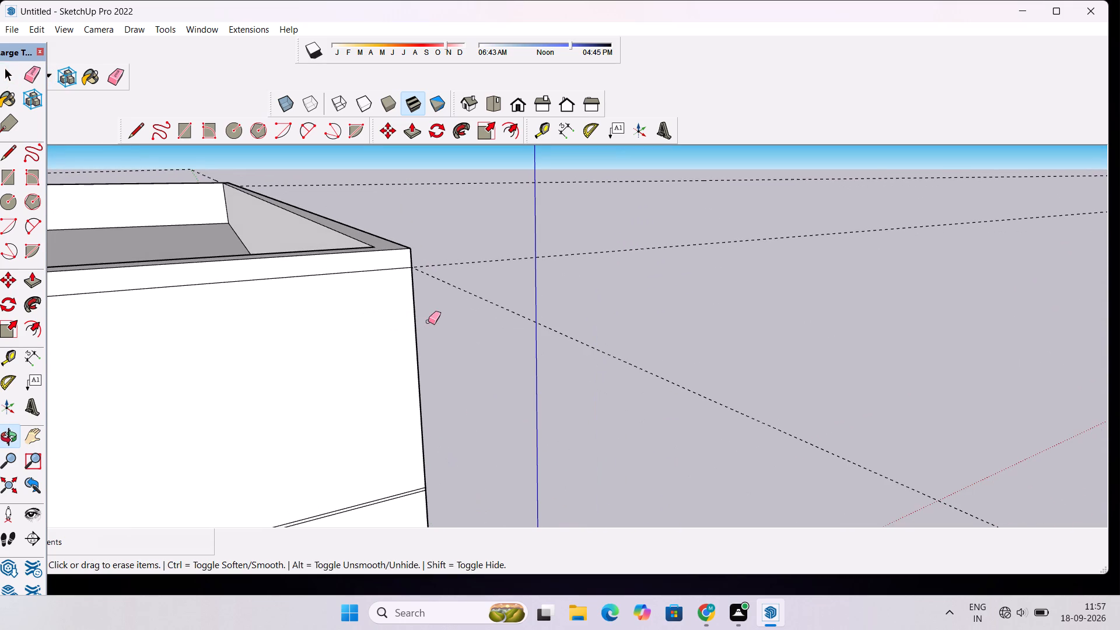
drag(471, 258, 467, 296)
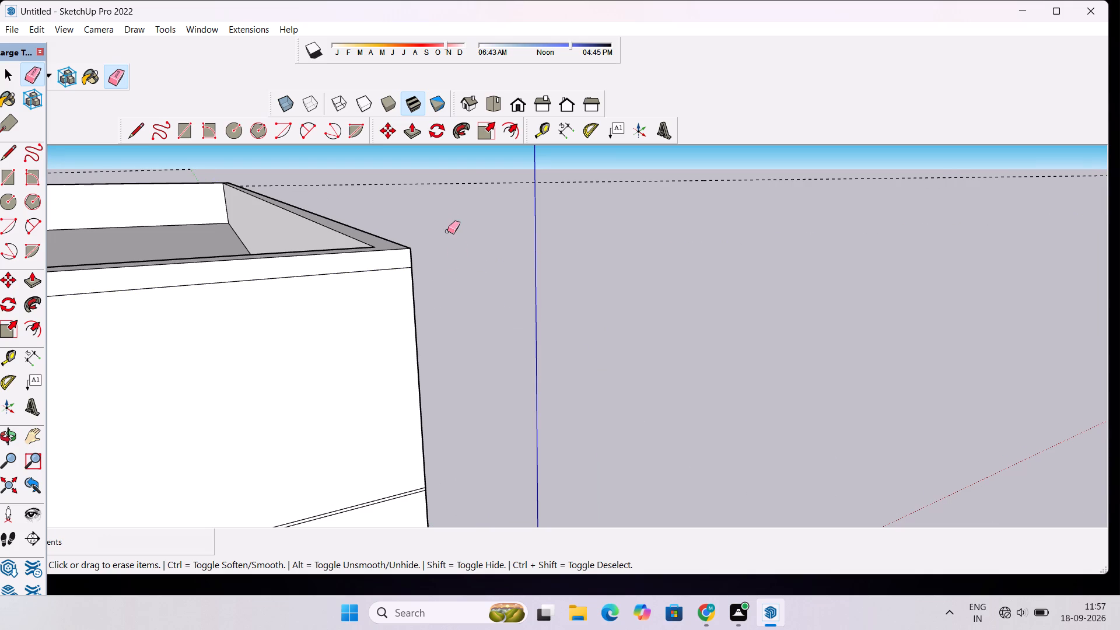
drag(457, 177, 458, 189)
Erase the last construction guide, running along the right side face of the parapet.
key(o)
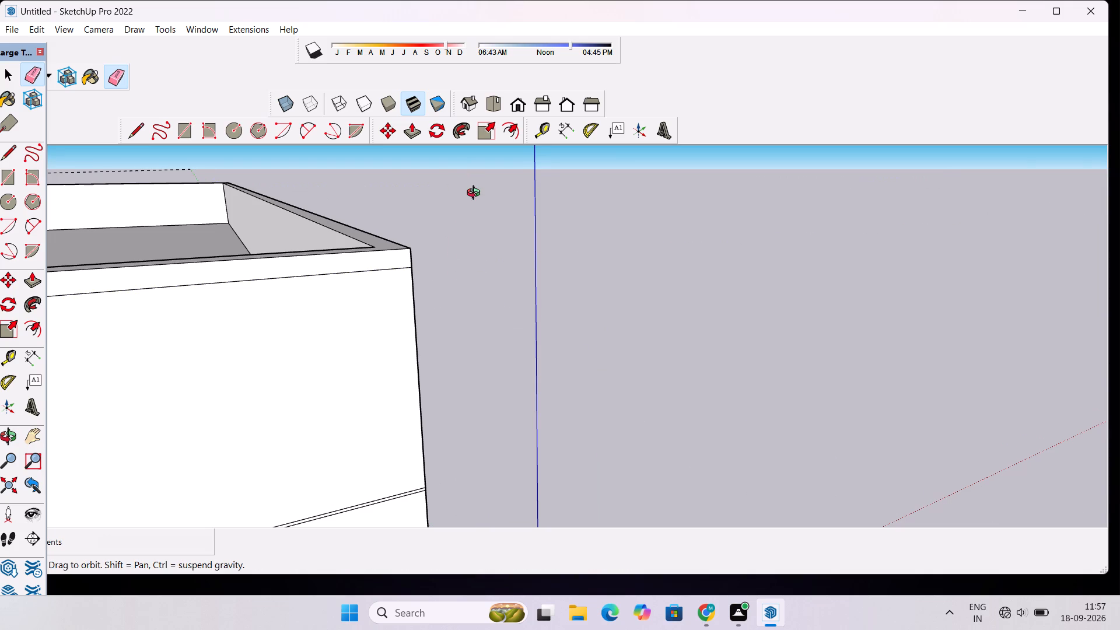
scroll(476, 194, down, 6)
drag(551, 230, 428, 267)
scroll(424, 266, down, 5)
shift+drag(344, 259, 482, 271)
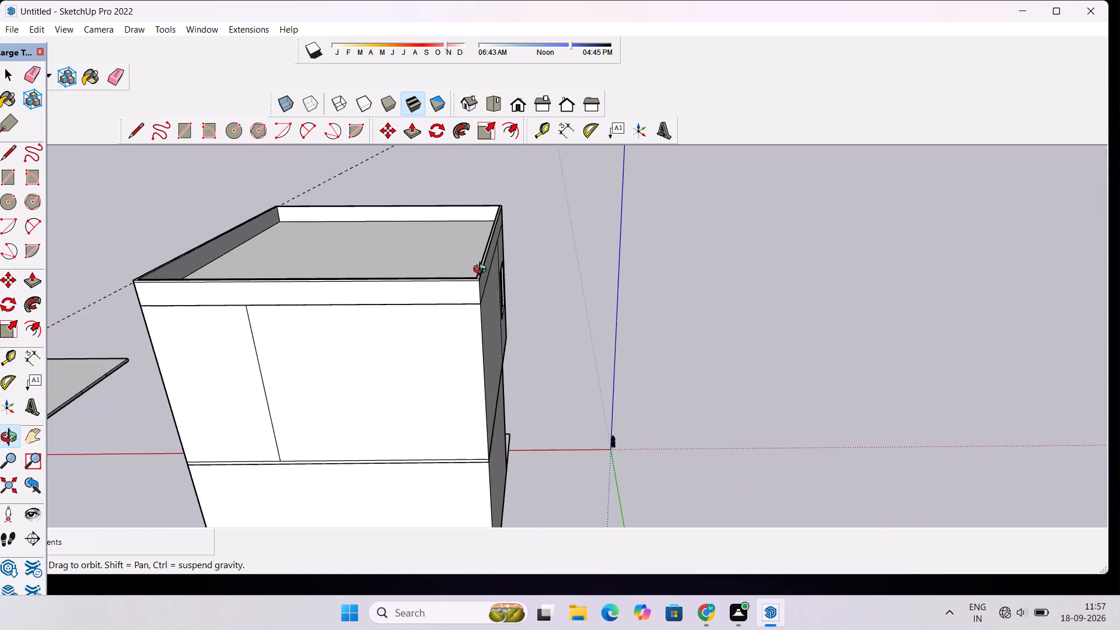
scroll(482, 271, down, 6)
drag(264, 288, 647, 253)
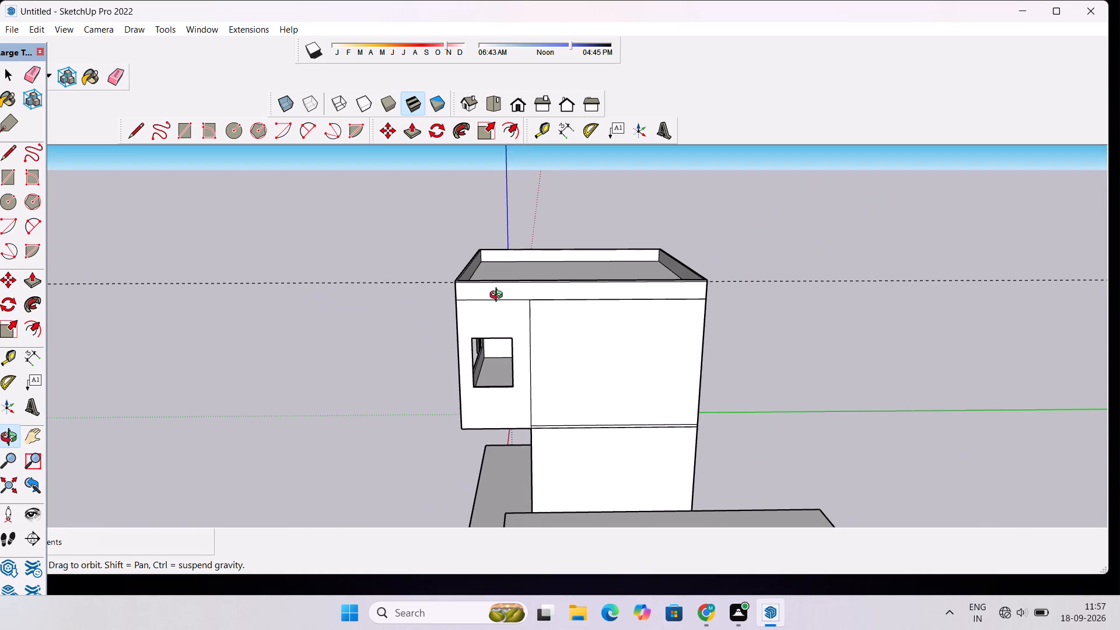
drag(488, 300, 509, 337)
scroll(439, 345, up, 3)
drag(472, 321, 474, 371)
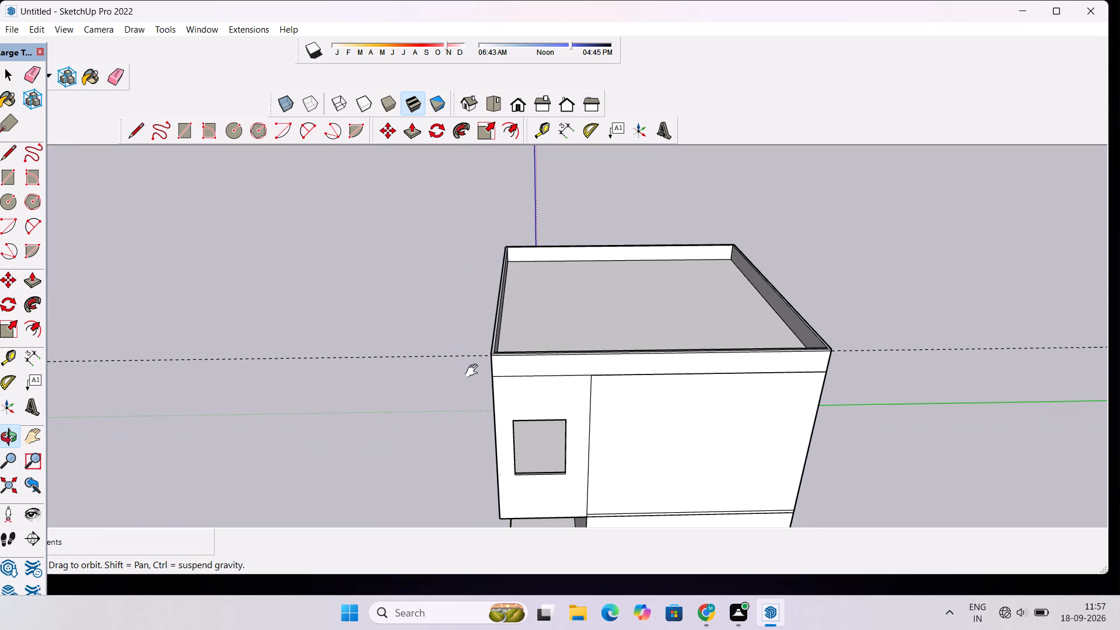
shift+drag(474, 370, 474, 347)
key(e)
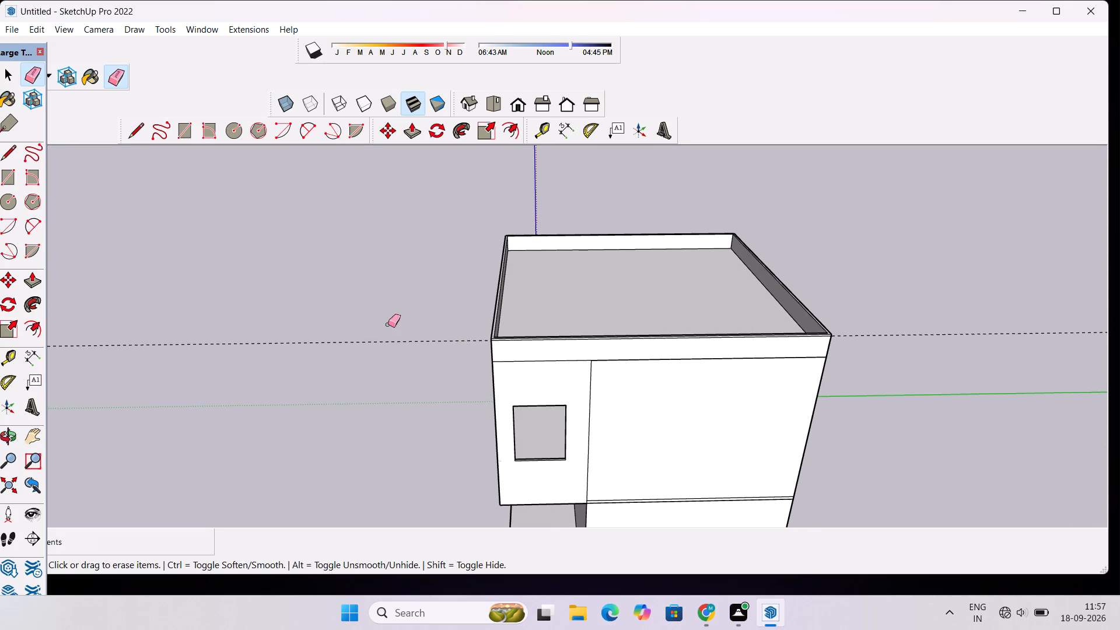
drag(381, 318, 383, 353)
Examine the house from all sides, checking the parapet, the outer walls and the leftover edges on them.
scroll(383, 353, down, 3)
key(o)
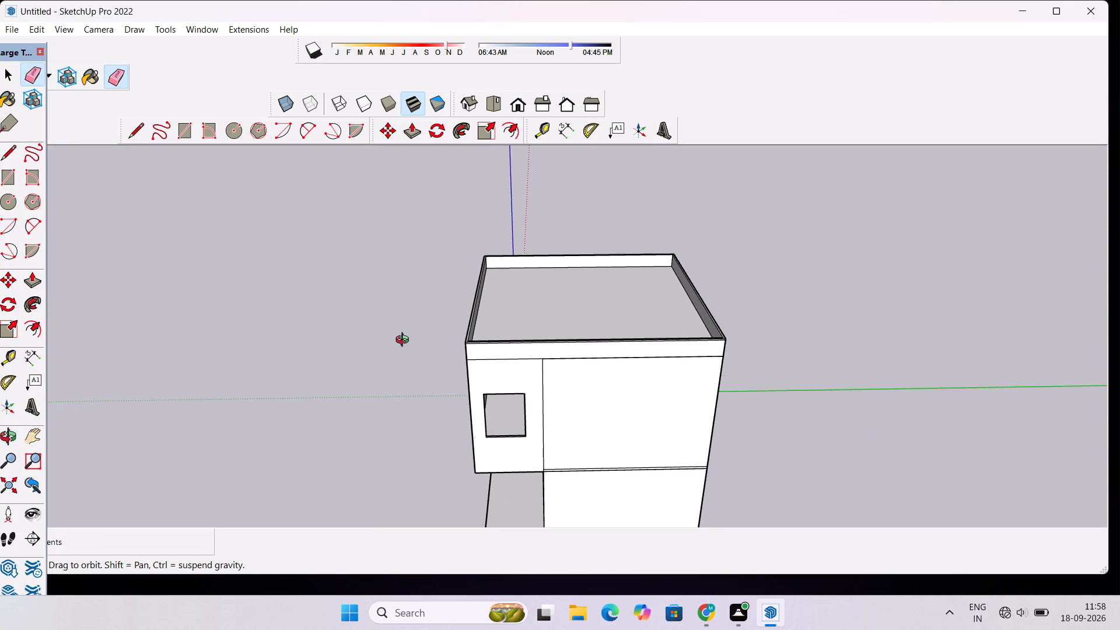
scroll(408, 339, down, 3)
drag(367, 346, 673, 293)
scroll(510, 355, up, 4)
drag(365, 418, 820, 327)
drag(823, 325, 806, 368)
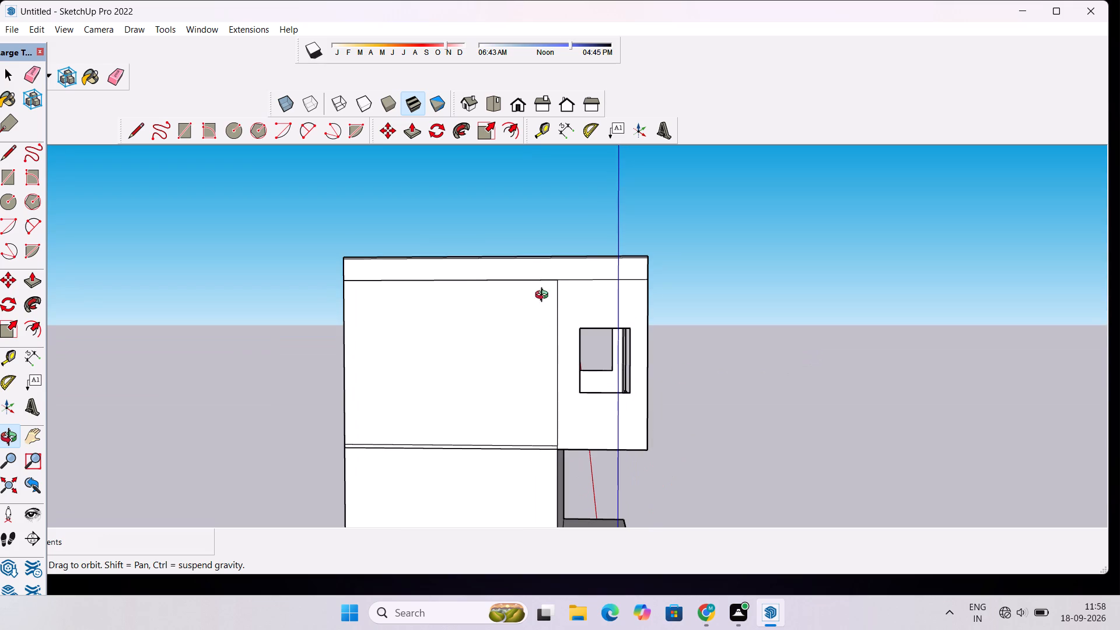
scroll(542, 286, up, 5)
drag(625, 300, 586, 359)
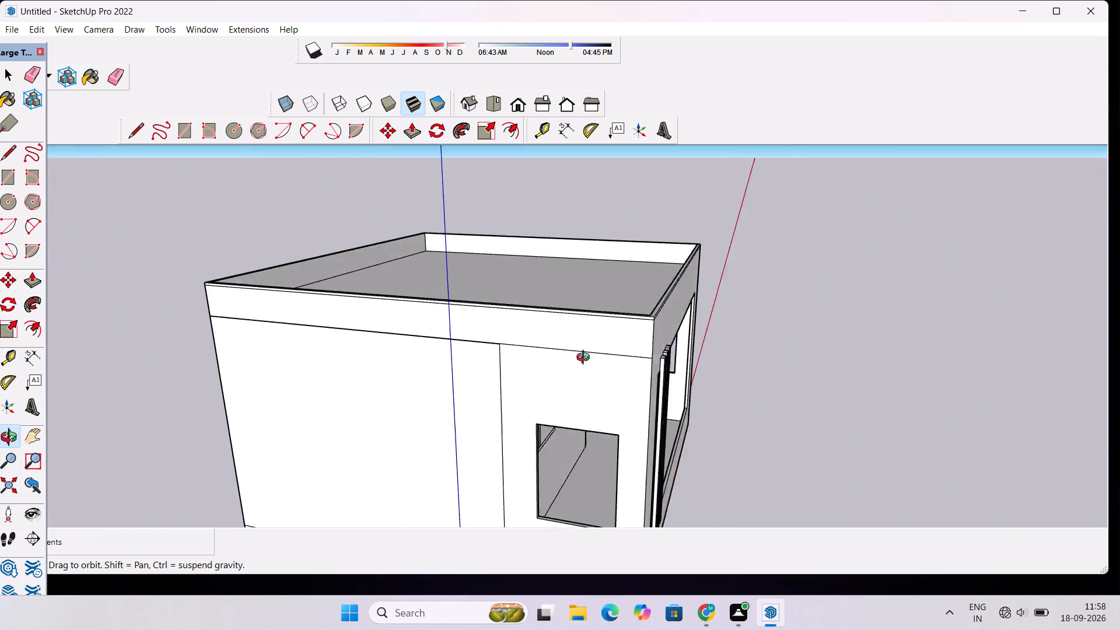
drag(586, 359, 672, 323)
drag(594, 338, 533, 365)
scroll(533, 365, down, 4)
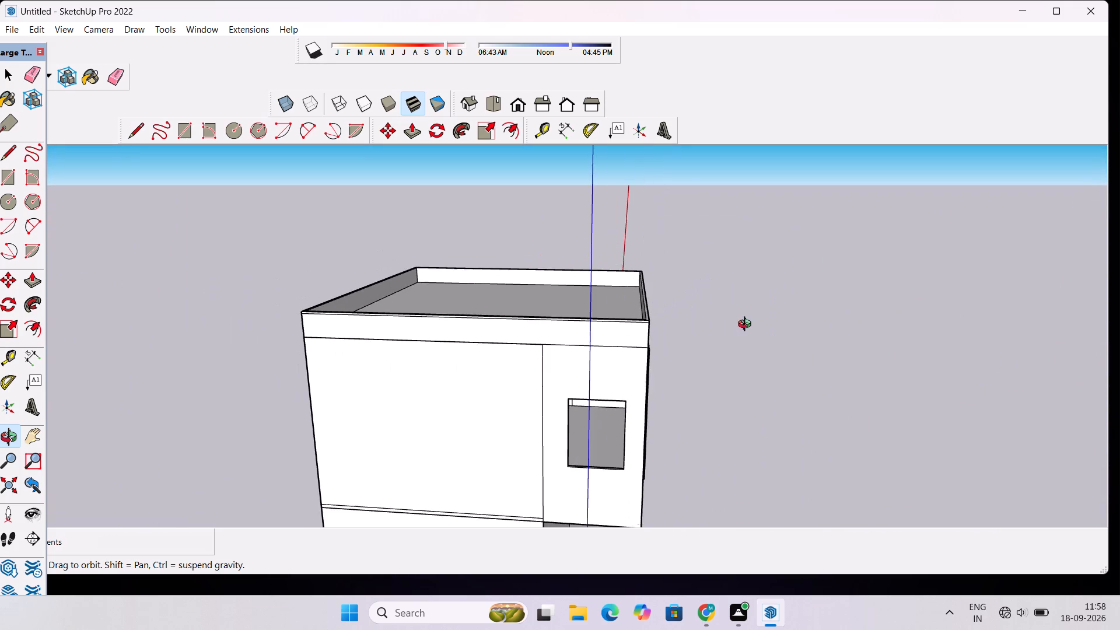
drag(747, 325, 481, 339)
scroll(481, 339, down, 6)
drag(646, 372, 498, 401)
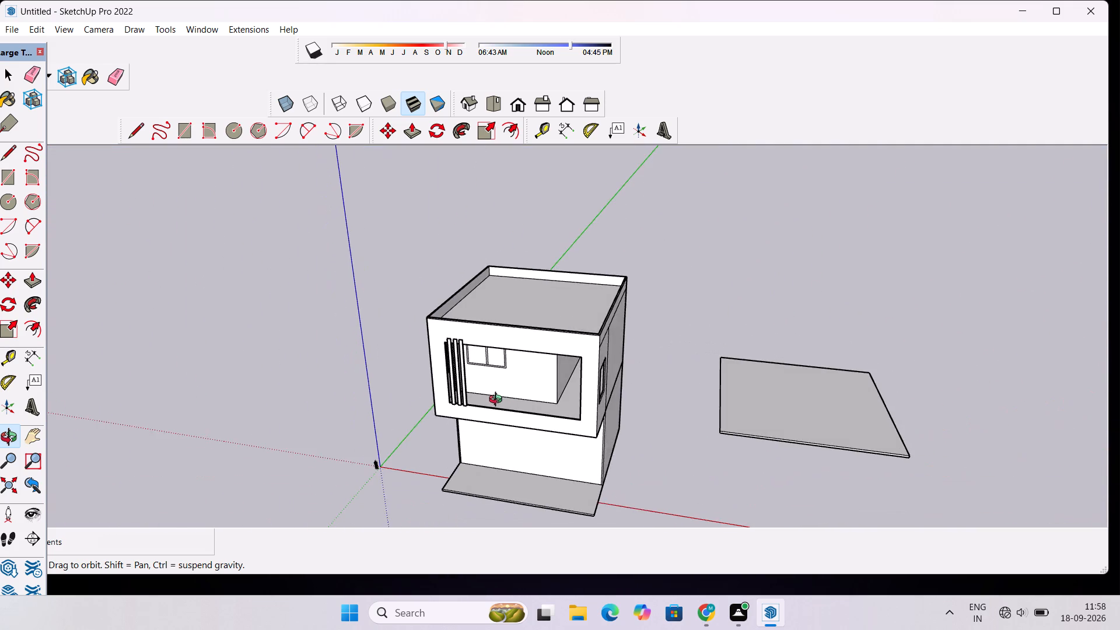
scroll(498, 401, up, 10)
drag(501, 401, 695, 351)
scroll(705, 346, down, 3)
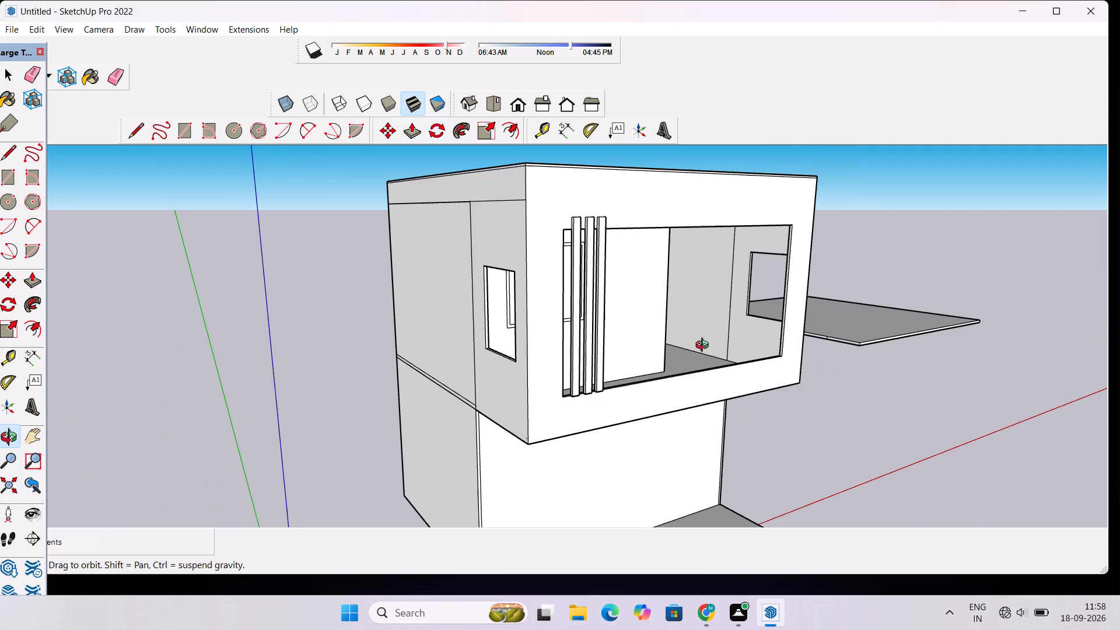
shift+drag(705, 346, 694, 376)
scroll(694, 376, down, 3)
scroll(724, 351, up, 5)
drag(738, 372, 596, 370)
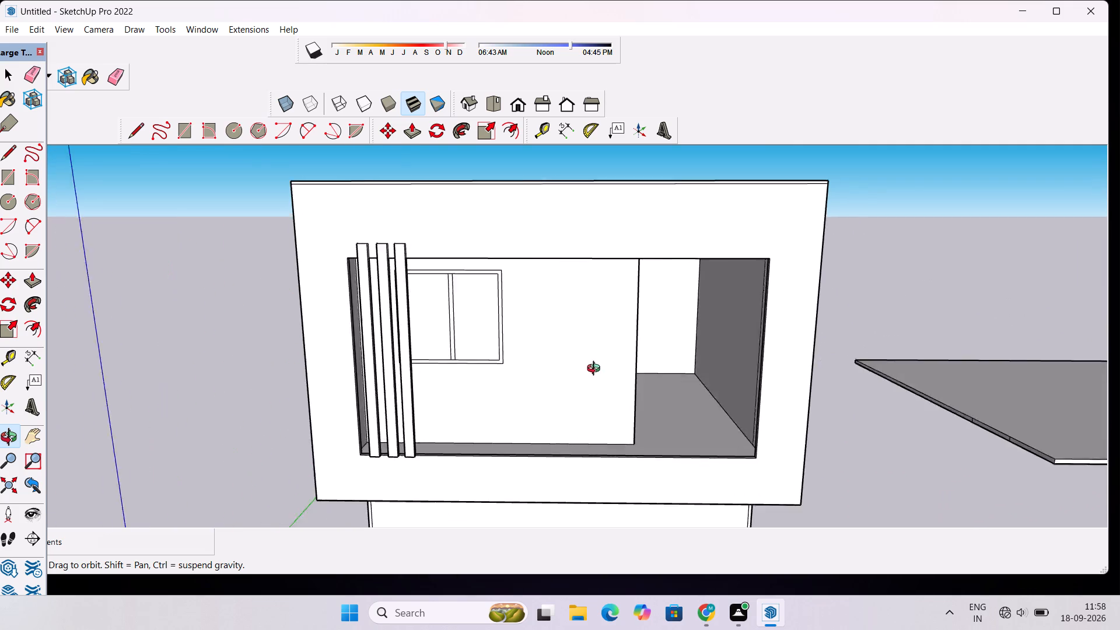
drag(596, 370, 509, 370)
drag(628, 343, 342, 355)
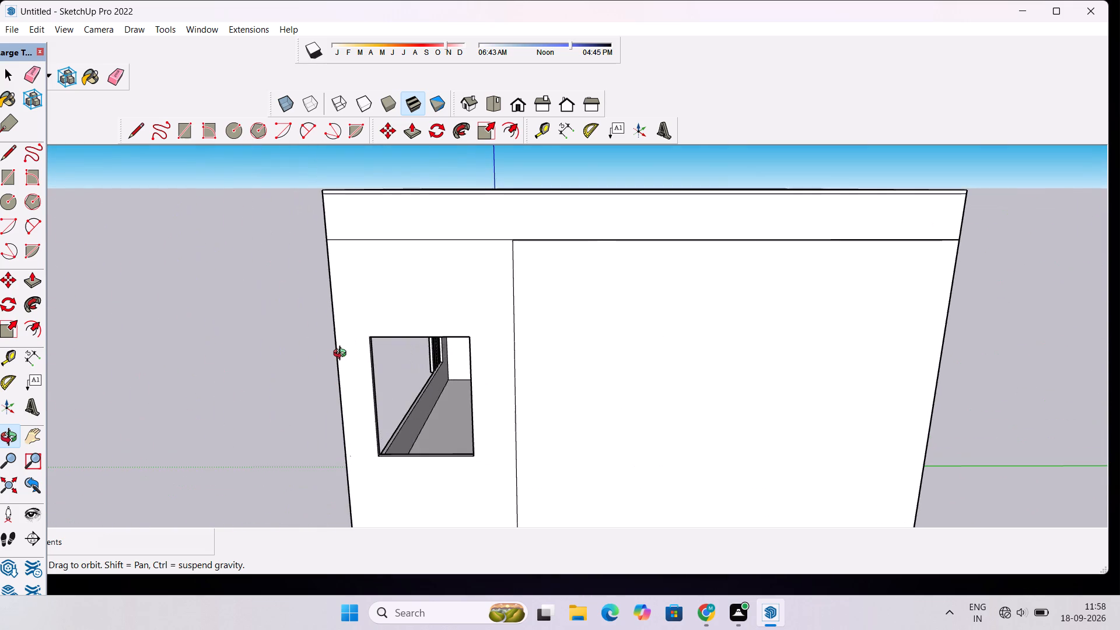
drag(342, 355, 405, 373)
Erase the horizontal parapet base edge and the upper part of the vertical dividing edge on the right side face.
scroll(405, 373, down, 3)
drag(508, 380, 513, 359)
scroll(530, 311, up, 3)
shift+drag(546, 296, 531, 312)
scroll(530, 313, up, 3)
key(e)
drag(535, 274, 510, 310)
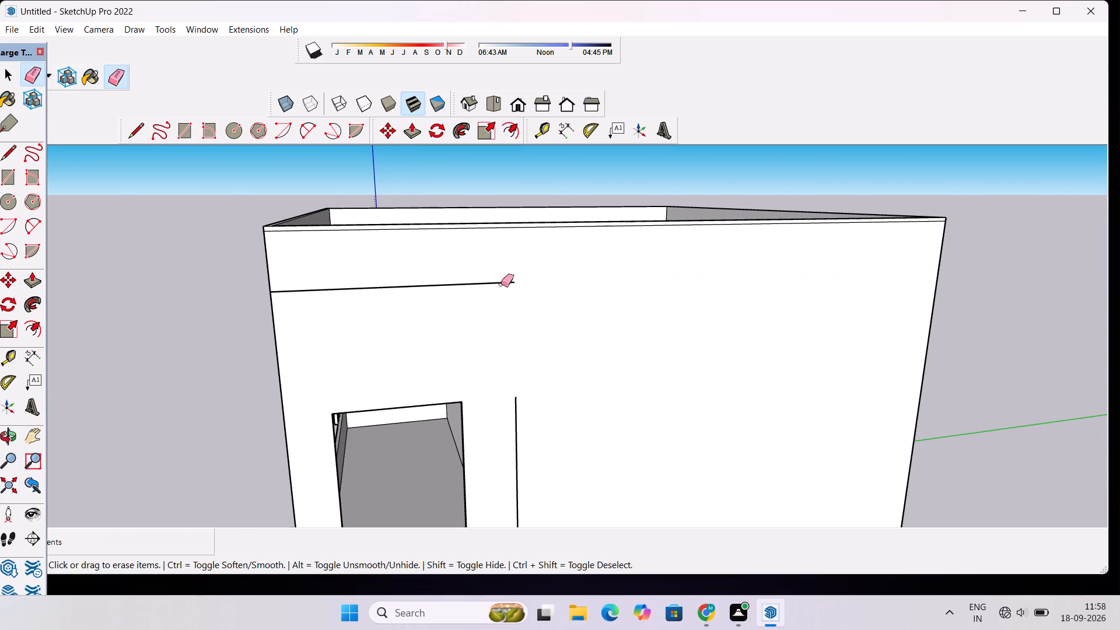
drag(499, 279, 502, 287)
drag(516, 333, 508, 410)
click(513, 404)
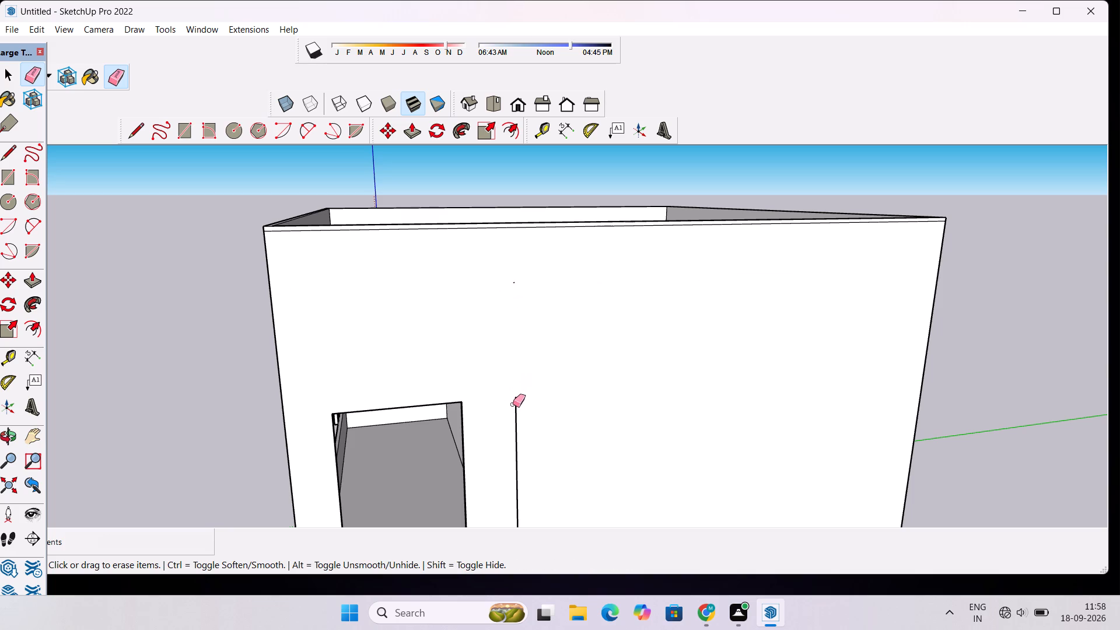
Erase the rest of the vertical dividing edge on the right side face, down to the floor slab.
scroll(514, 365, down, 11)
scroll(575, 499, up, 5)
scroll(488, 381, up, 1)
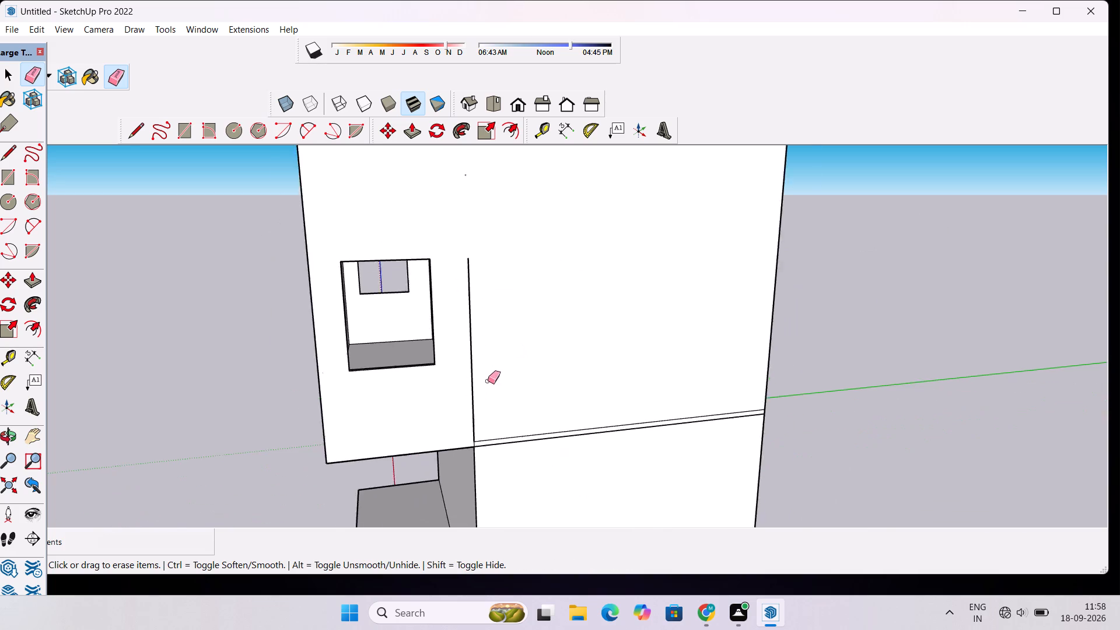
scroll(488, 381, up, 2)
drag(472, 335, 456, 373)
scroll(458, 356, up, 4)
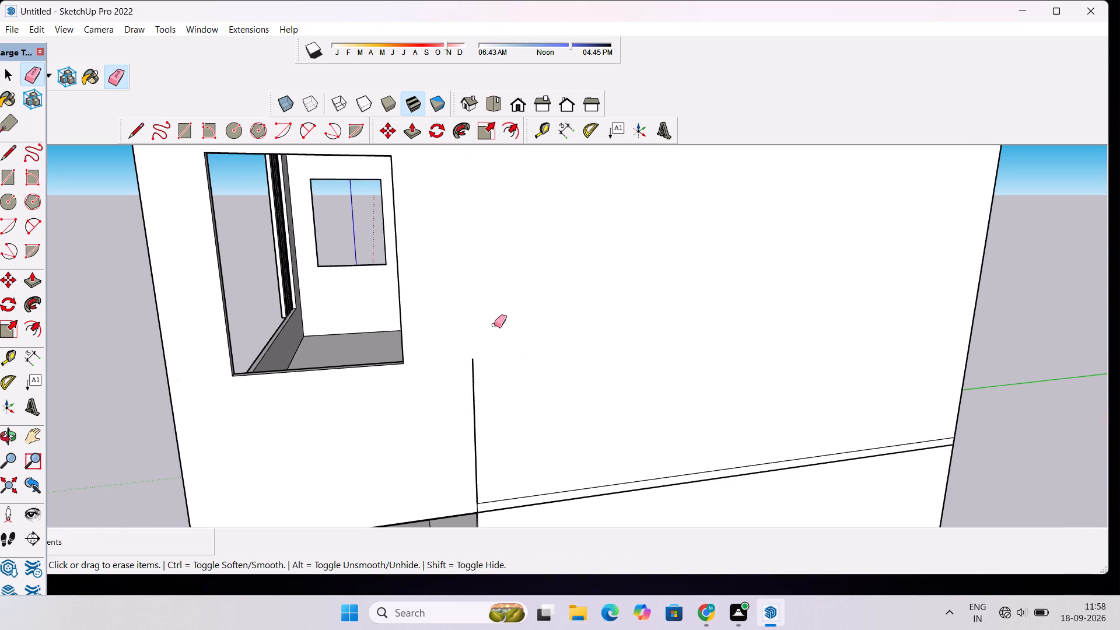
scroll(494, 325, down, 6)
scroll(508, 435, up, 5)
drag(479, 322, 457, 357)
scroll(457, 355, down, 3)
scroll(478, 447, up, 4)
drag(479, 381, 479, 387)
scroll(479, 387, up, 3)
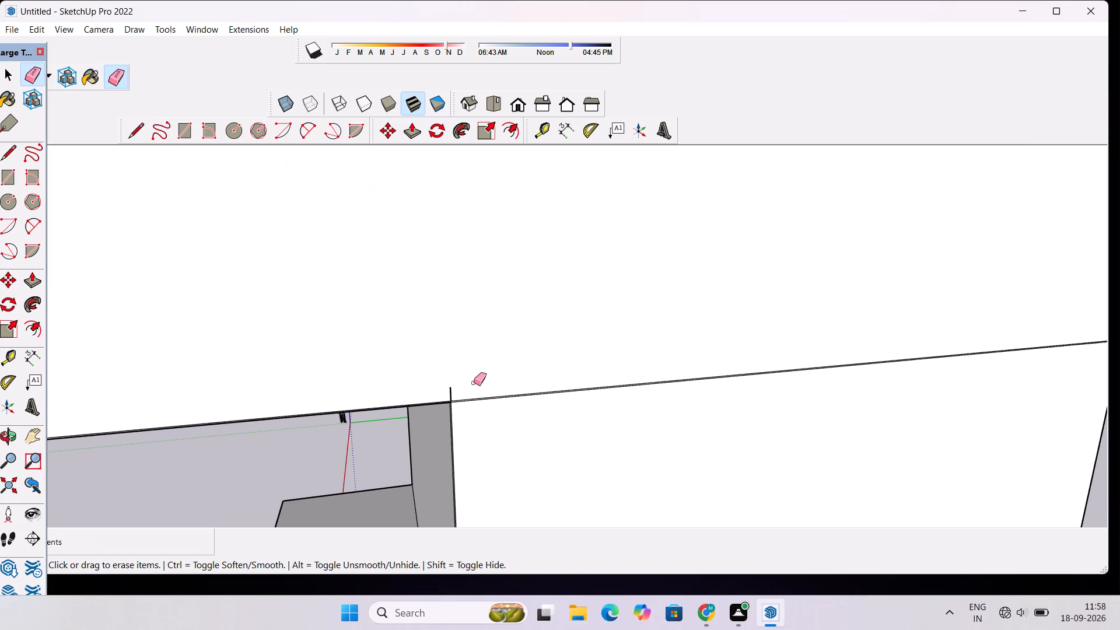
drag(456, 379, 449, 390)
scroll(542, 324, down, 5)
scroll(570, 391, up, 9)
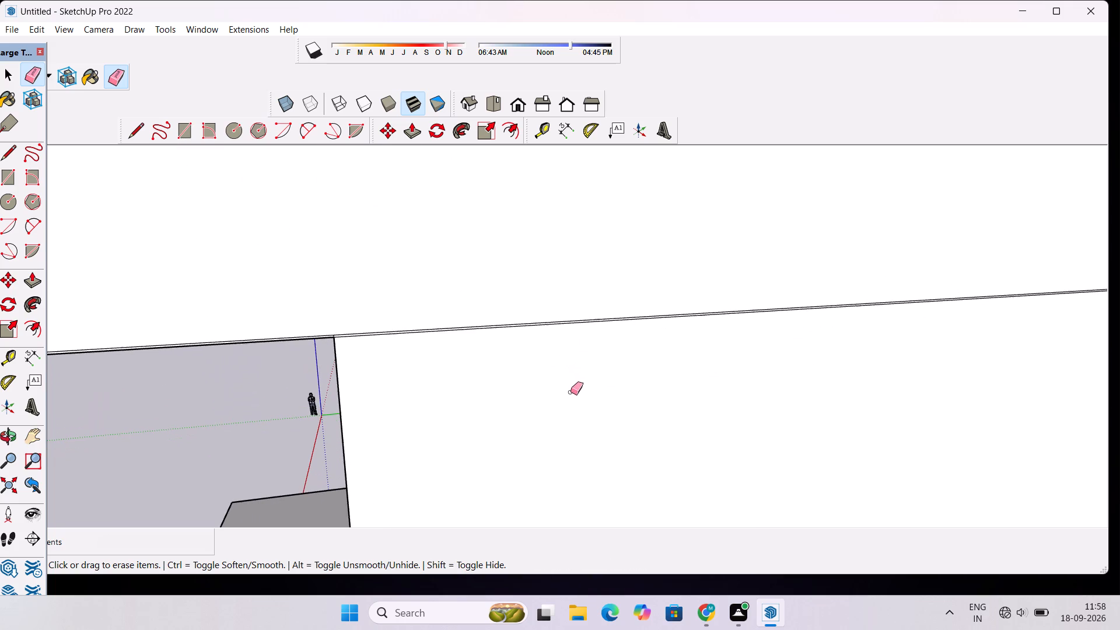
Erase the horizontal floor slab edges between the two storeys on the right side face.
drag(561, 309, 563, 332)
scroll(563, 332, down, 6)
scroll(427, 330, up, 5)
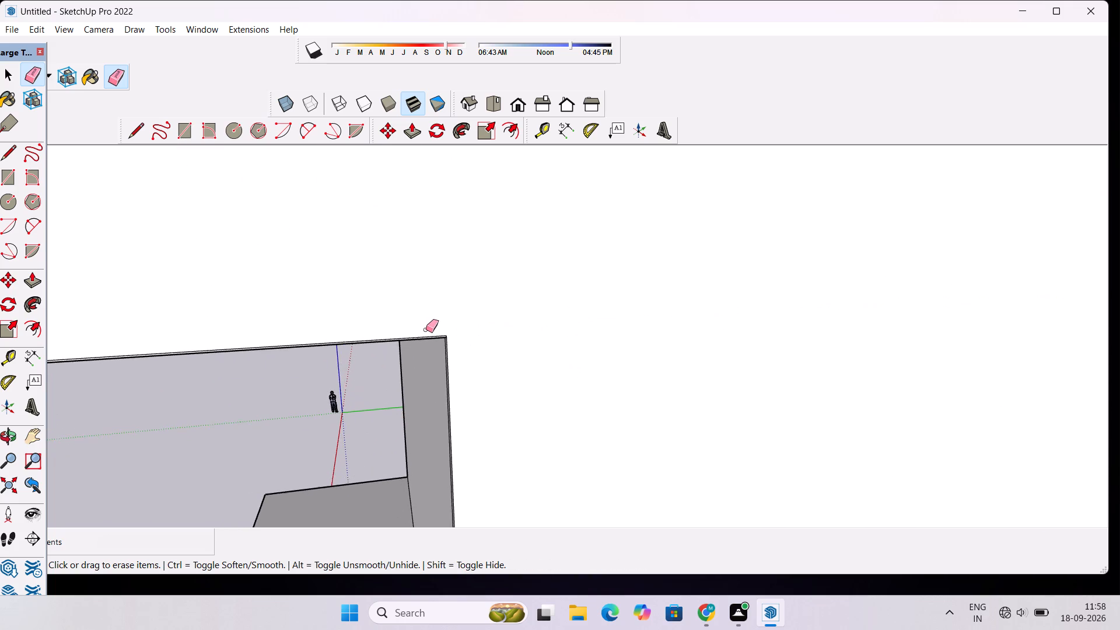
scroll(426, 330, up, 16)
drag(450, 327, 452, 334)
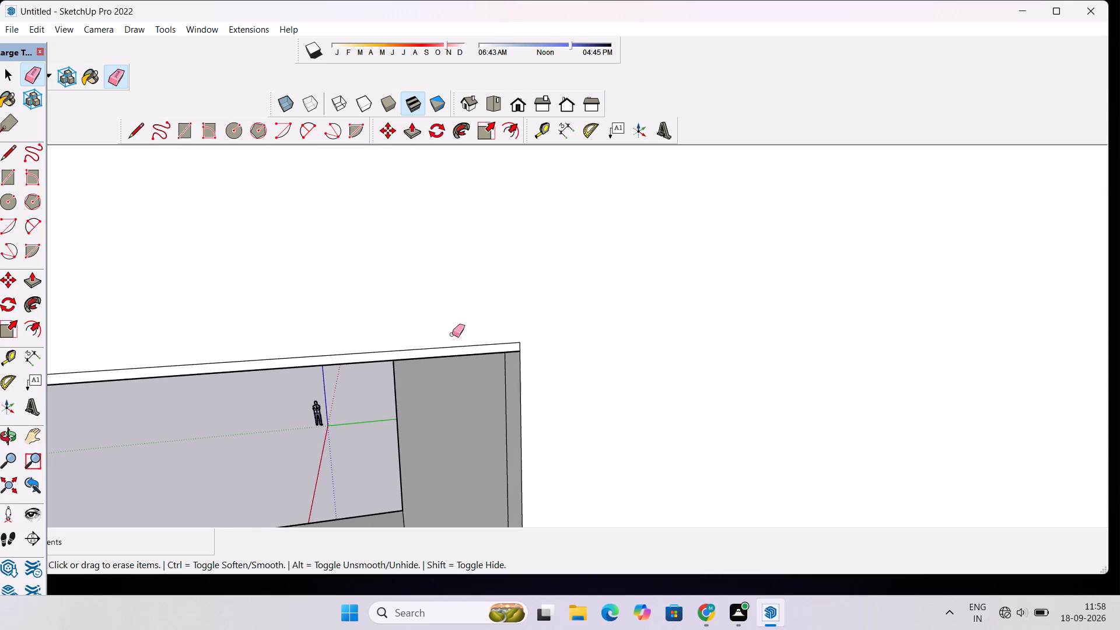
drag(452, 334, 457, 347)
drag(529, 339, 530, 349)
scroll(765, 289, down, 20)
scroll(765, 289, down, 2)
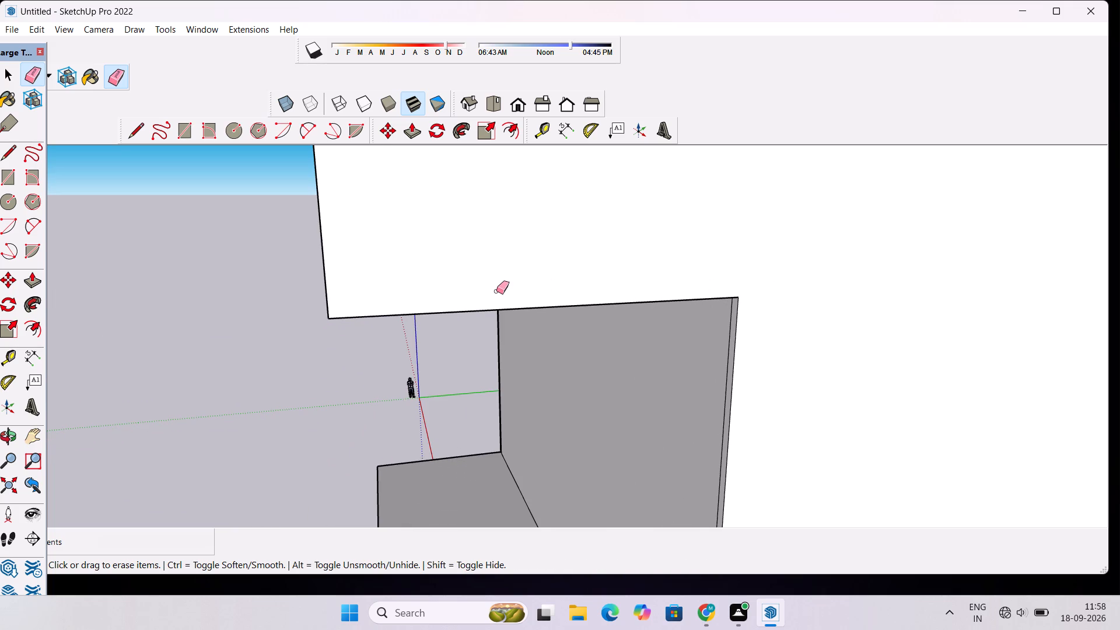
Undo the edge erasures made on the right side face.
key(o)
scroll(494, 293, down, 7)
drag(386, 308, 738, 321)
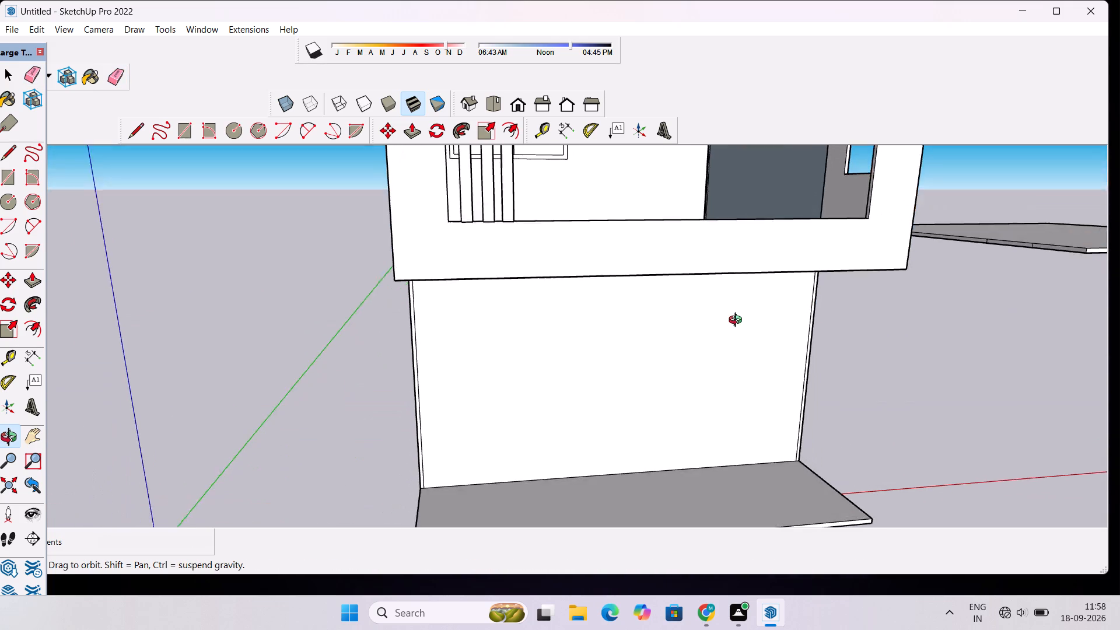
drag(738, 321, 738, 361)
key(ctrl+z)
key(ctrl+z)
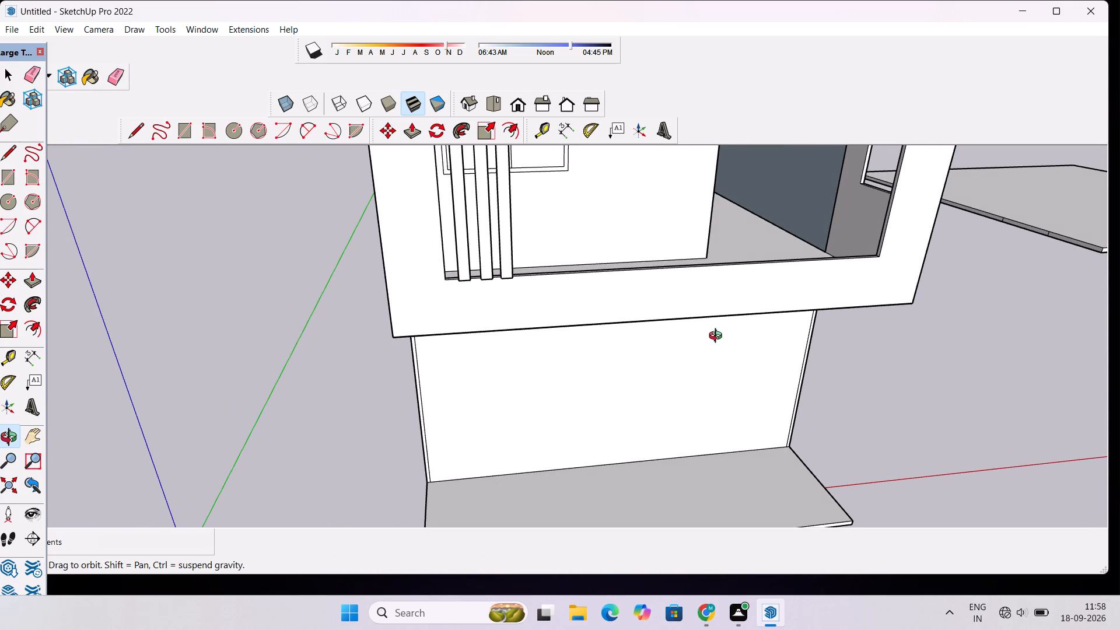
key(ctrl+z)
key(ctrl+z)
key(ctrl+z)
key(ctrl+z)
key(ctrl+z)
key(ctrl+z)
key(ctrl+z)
Erase the front segment of the horizontal parapet base edge above the window on the right side face.
scroll(663, 302, down, 7)
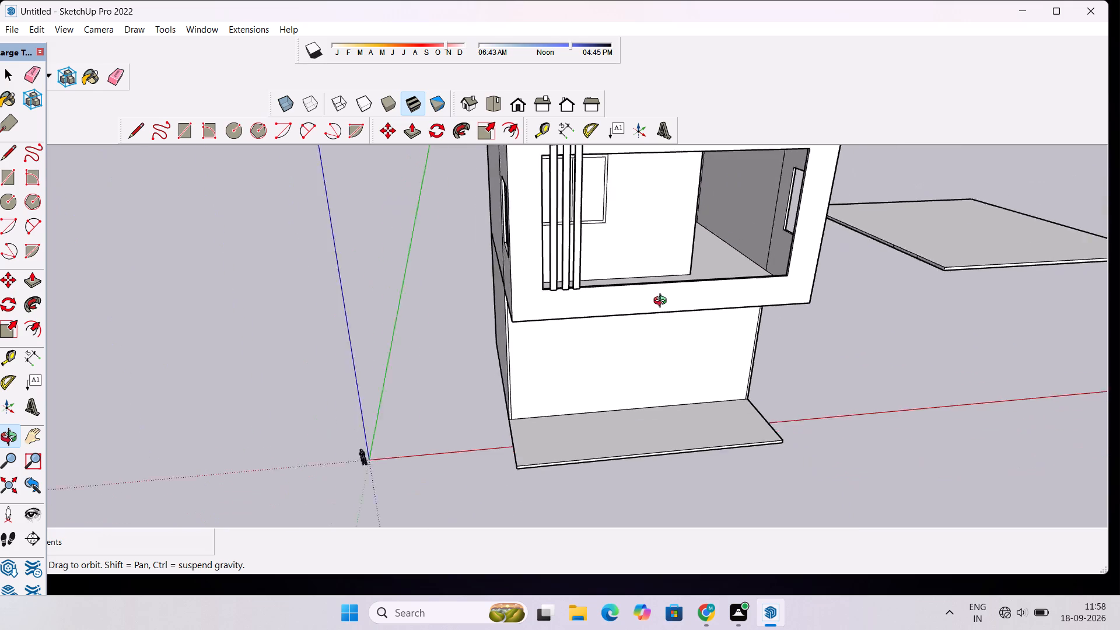
scroll(663, 302, down, 2)
shift+drag(676, 285, 589, 327)
scroll(589, 327, down, 5)
drag(728, 272, 484, 236)
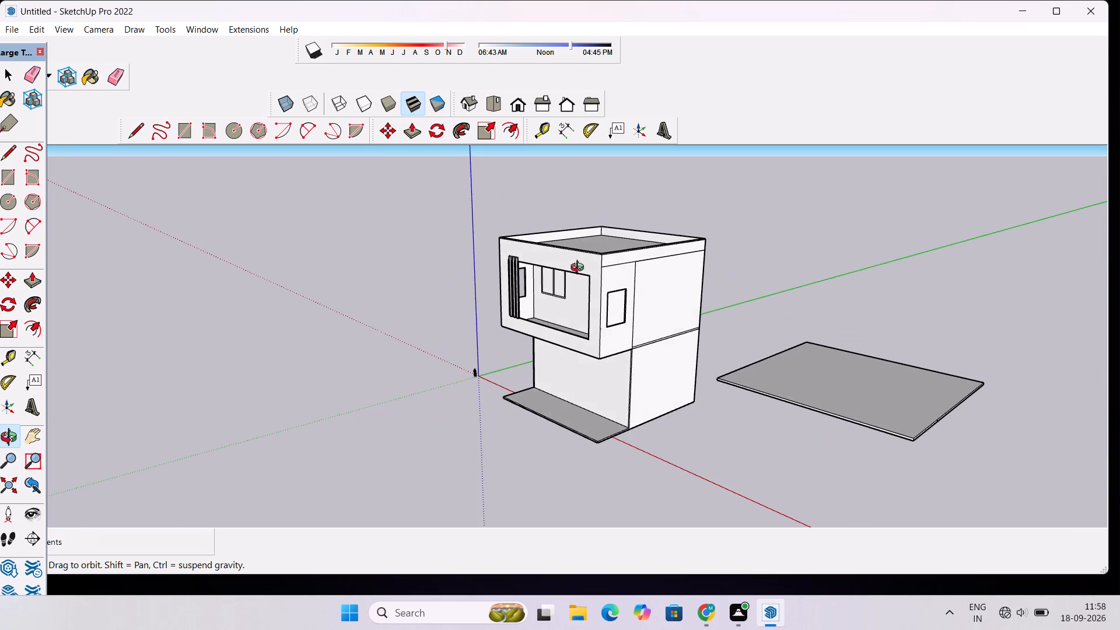
scroll(632, 256, up, 4)
drag(556, 312, 778, 215)
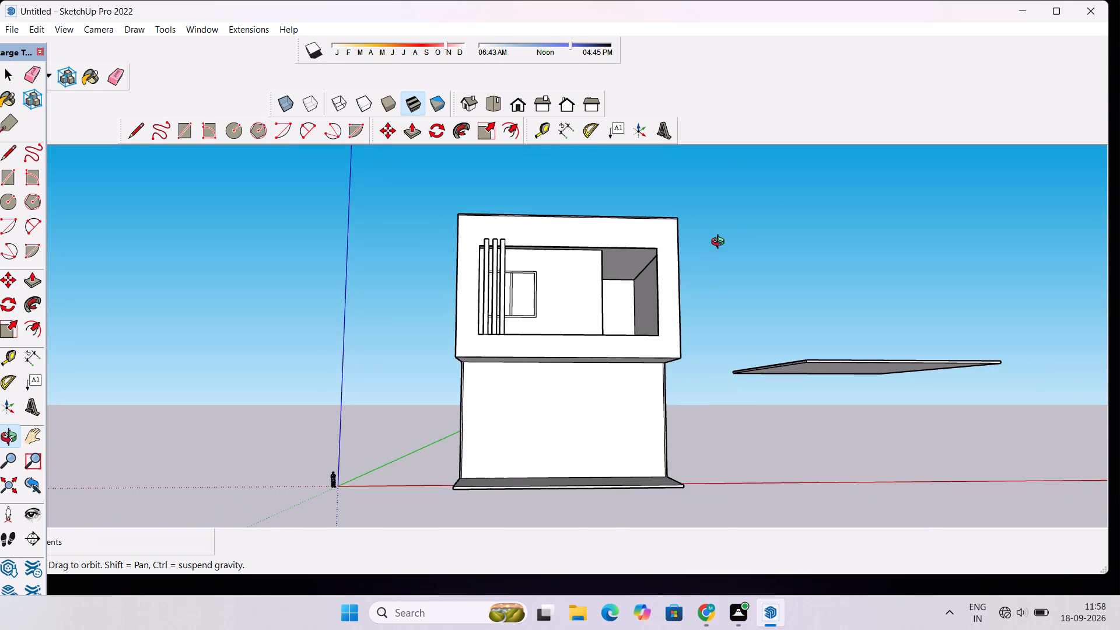
shift+drag(720, 243, 645, 311)
scroll(639, 311, up, 4)
drag(642, 309, 550, 348)
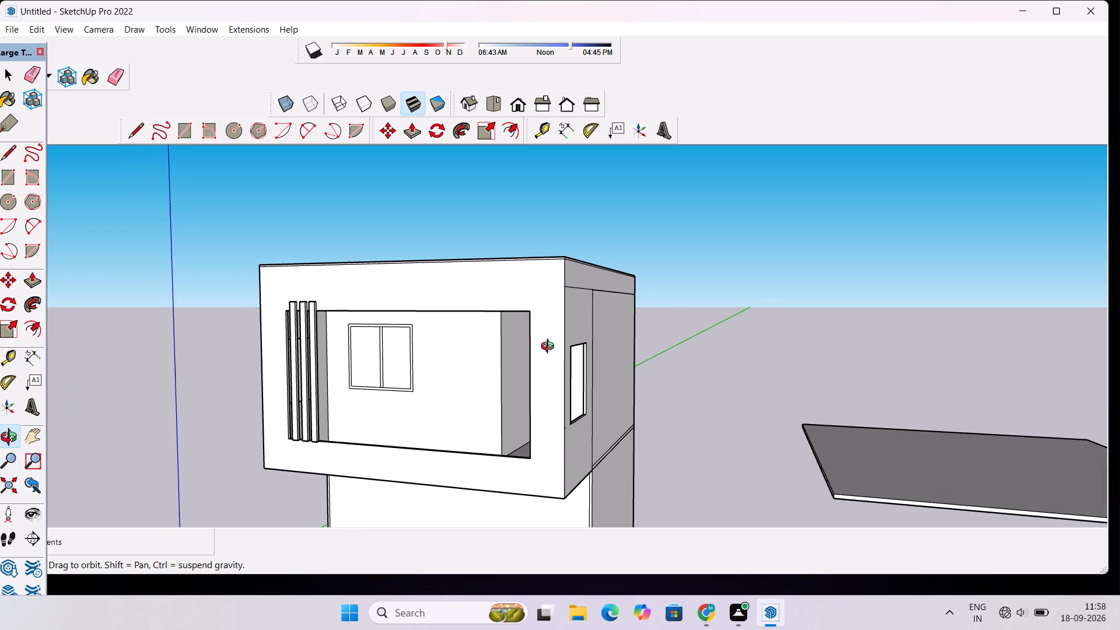
key(e)
click(581, 286)
click(582, 288)
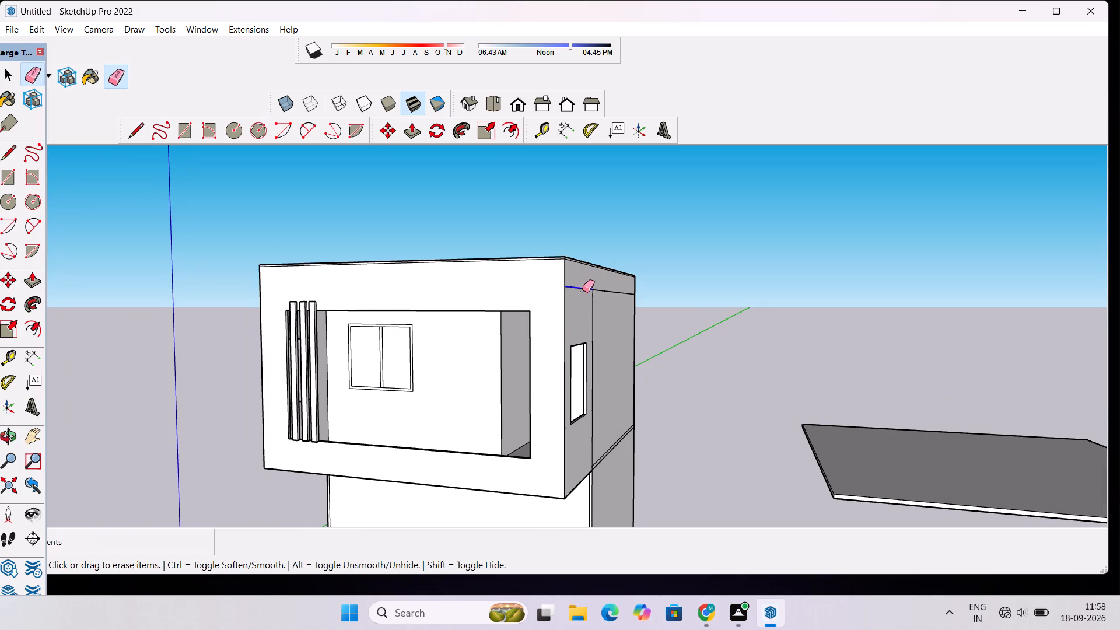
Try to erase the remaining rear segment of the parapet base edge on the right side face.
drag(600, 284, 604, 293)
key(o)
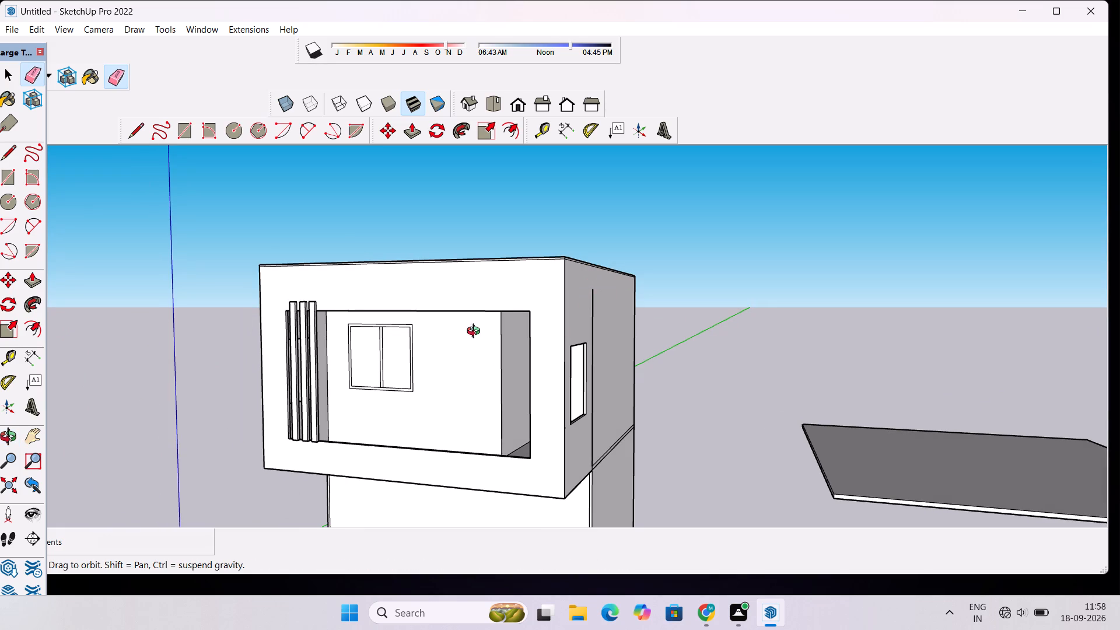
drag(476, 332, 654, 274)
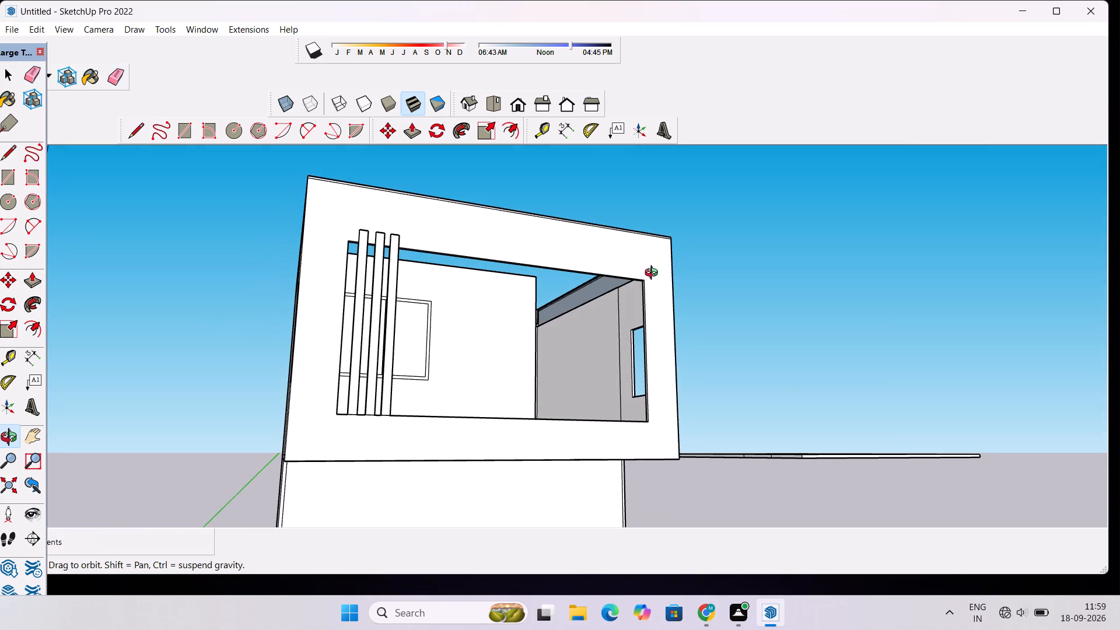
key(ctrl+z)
Erase the leftover horizontal edge just below the top of the parapet on the front face.
scroll(654, 274, down, 5)
drag(654, 274, 558, 469)
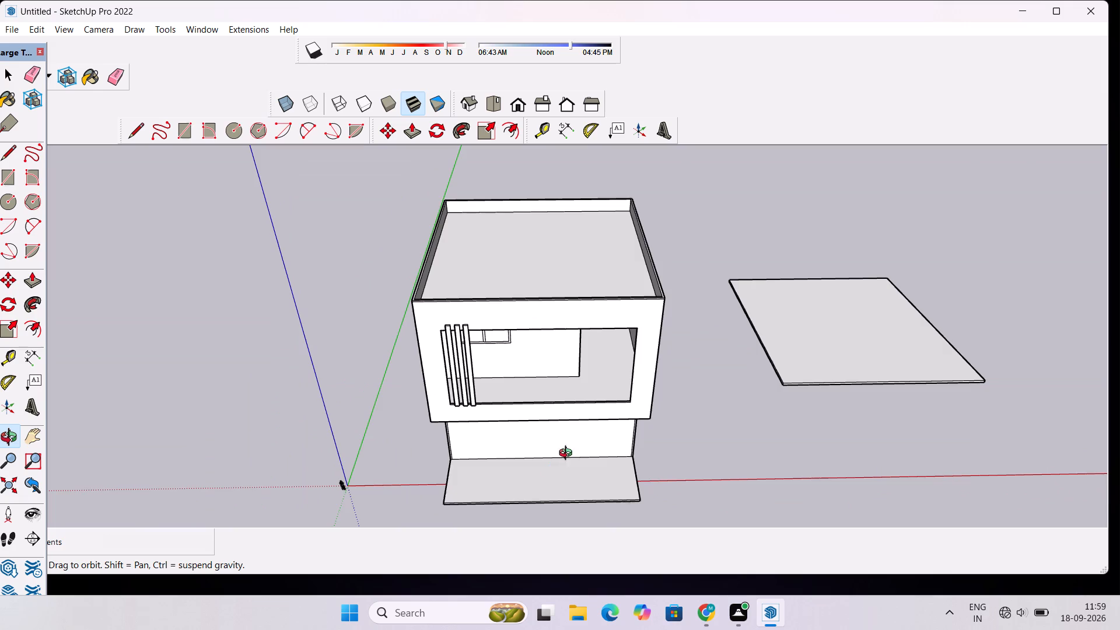
scroll(604, 334, up, 4)
scroll(569, 292, down, 3)
drag(491, 355, 731, 279)
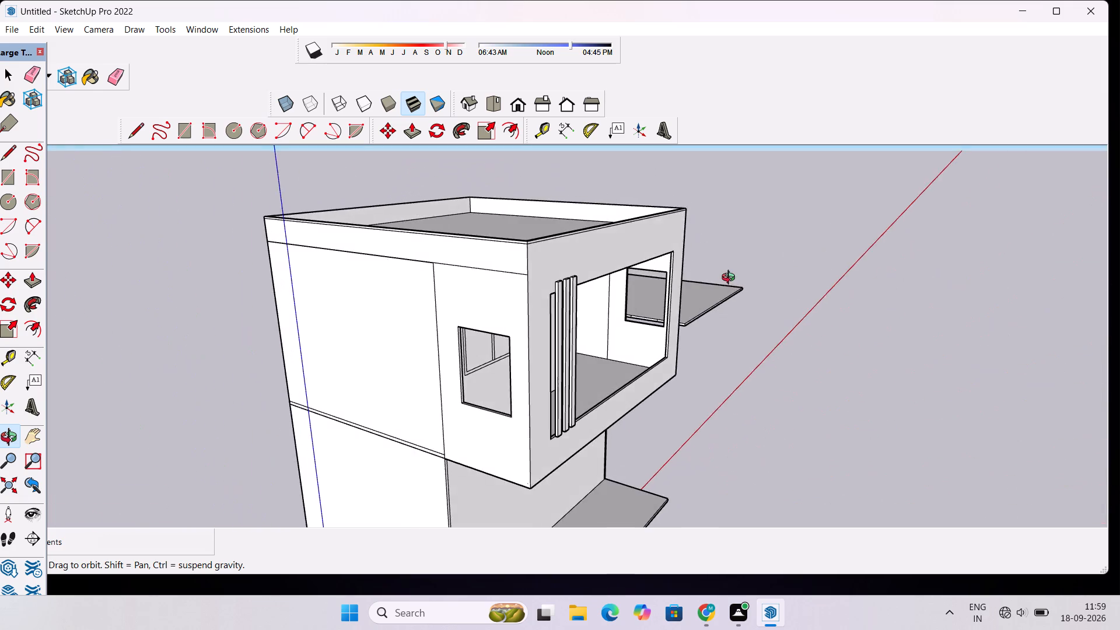
drag(731, 279, 498, 374)
scroll(508, 308, down, 3)
shift+drag(525, 265, 505, 310)
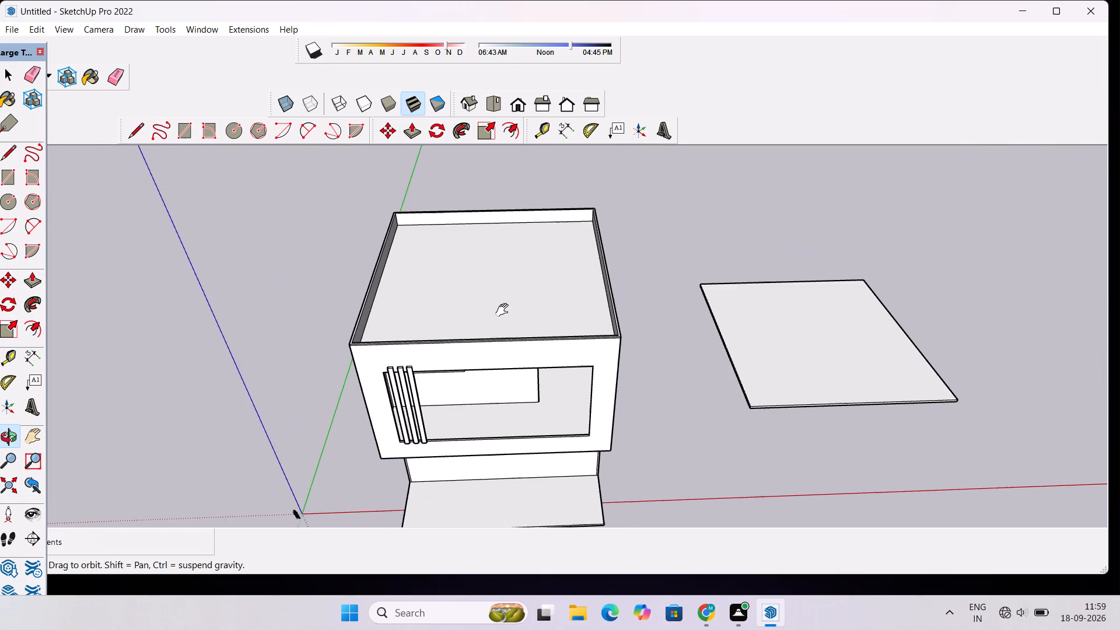
scroll(504, 311, up, 5)
scroll(670, 363, up, 4)
drag(697, 336, 696, 344)
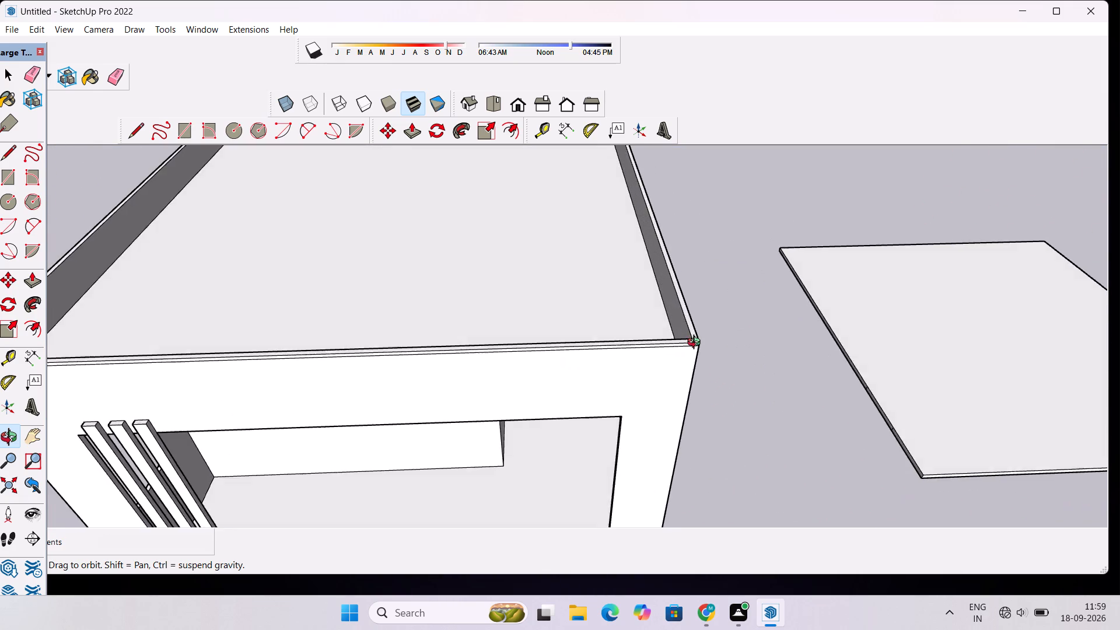
drag(696, 344, 679, 402)
scroll(627, 429, up, 4)
shift+drag(555, 429, 611, 386)
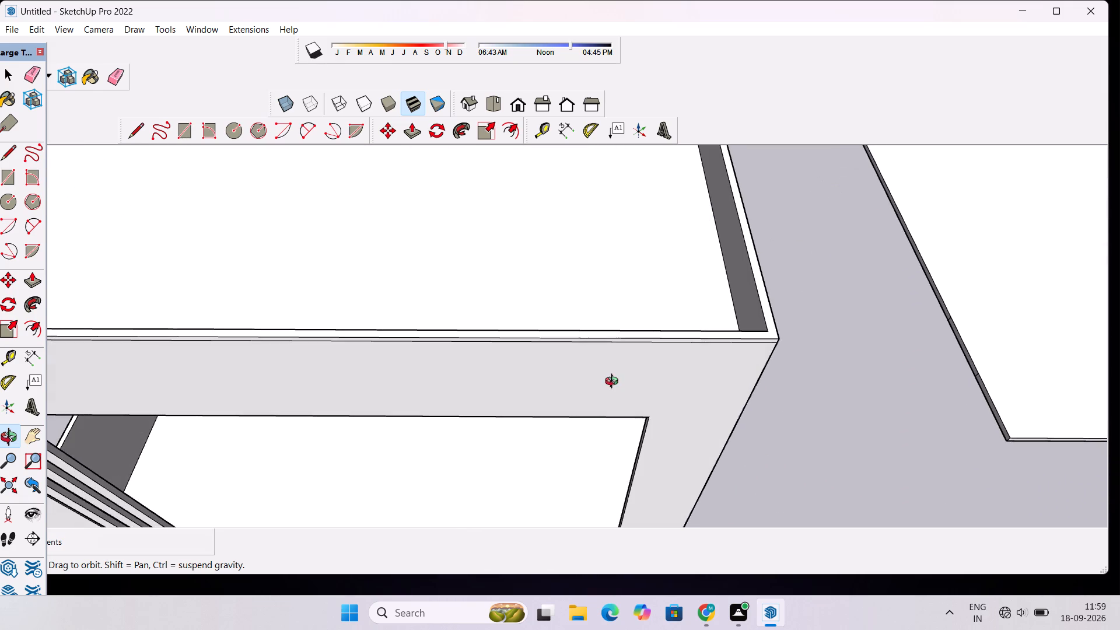
drag(565, 393, 578, 348)
key(e)
scroll(579, 302, down, 2)
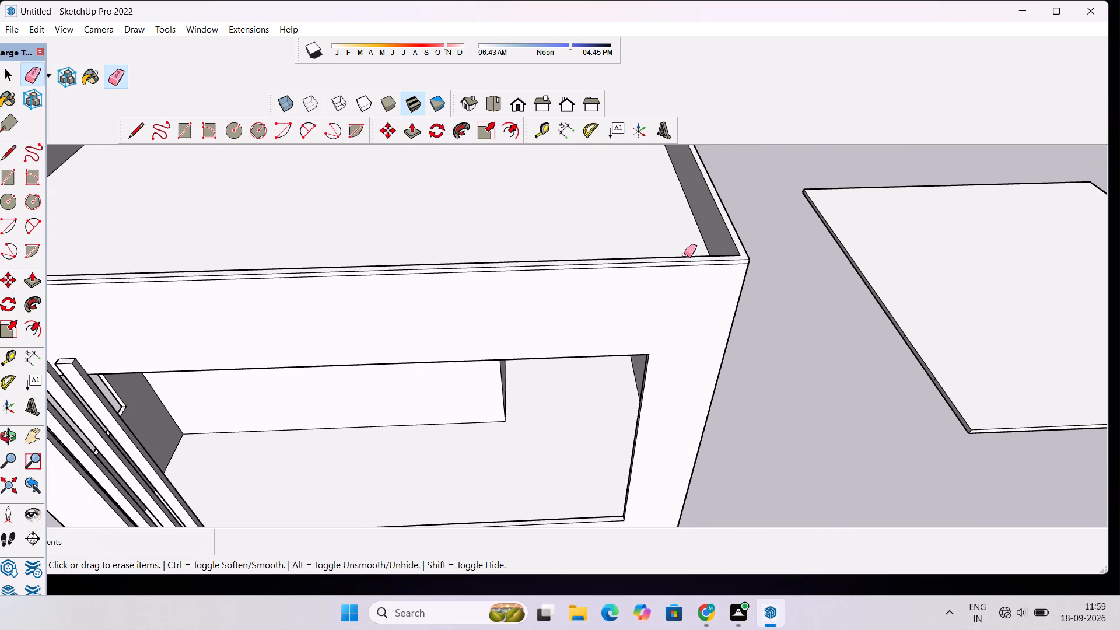
scroll(704, 282, up, 13)
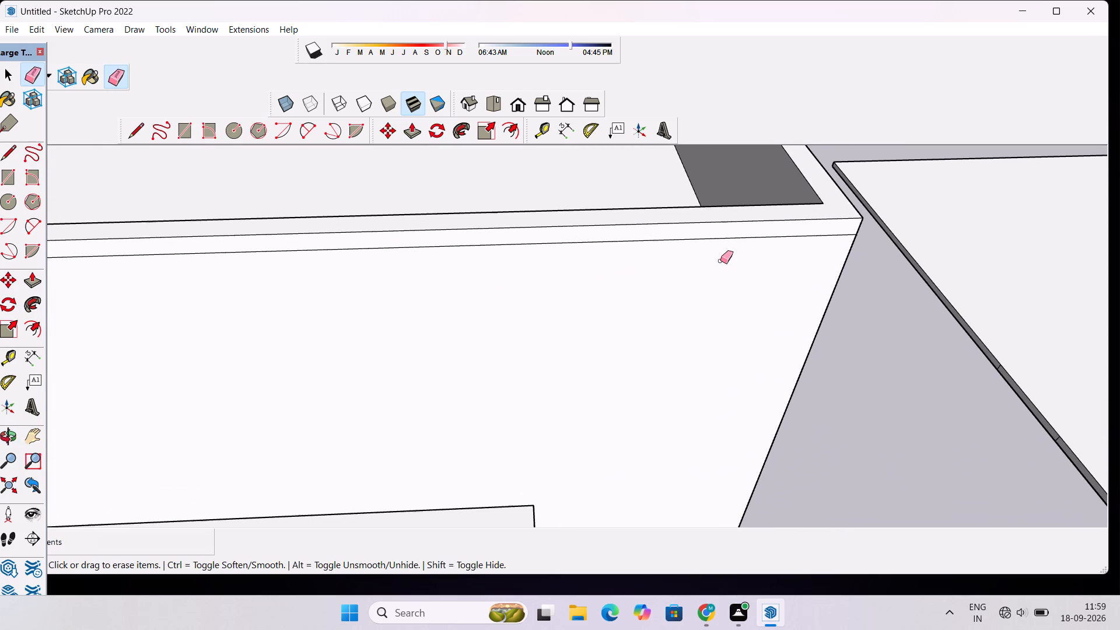
drag(747, 230, 750, 239)
Erase the leftover edge running just below the top of the parapet on the left side face.
scroll(772, 233, down, 16)
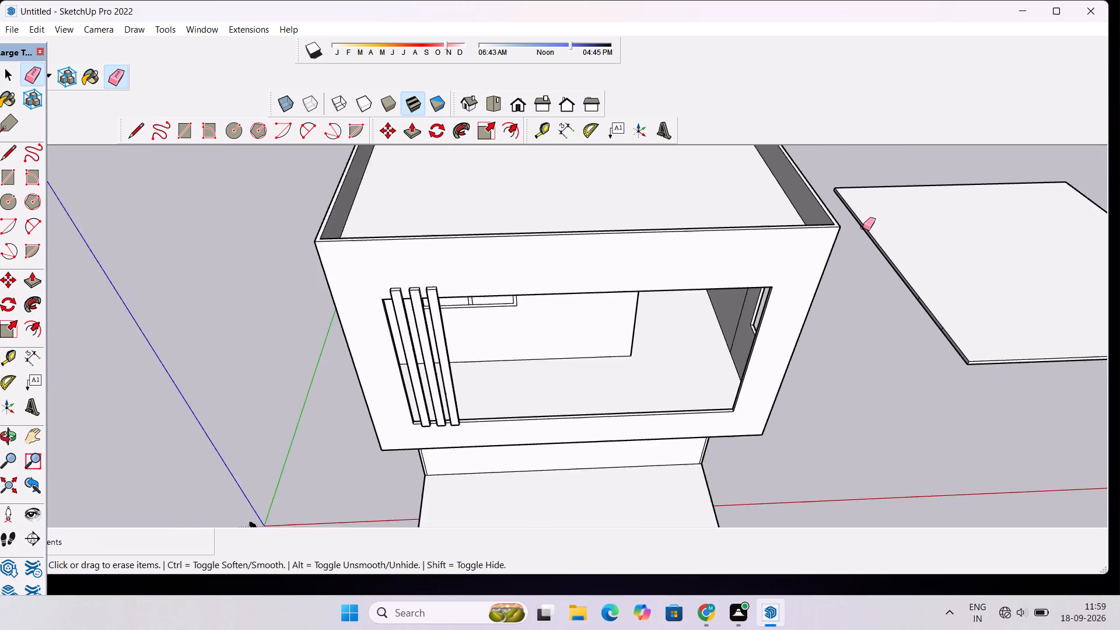
scroll(863, 228, down, 5)
scroll(555, 229, up, 5)
key(o)
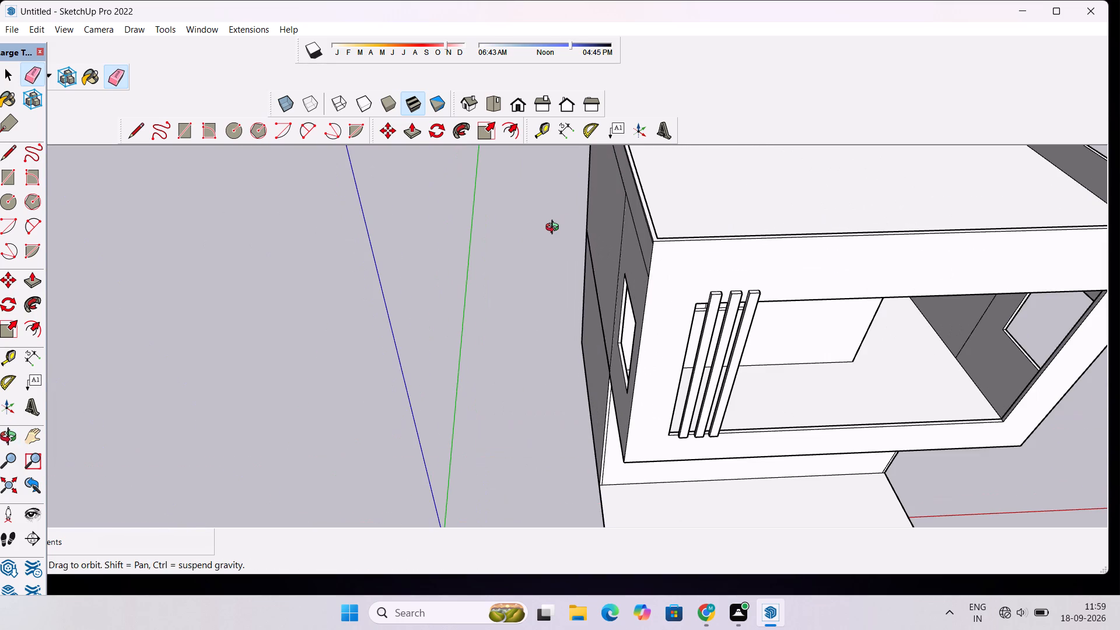
scroll(554, 229, down, 1)
drag(548, 255, 748, 216)
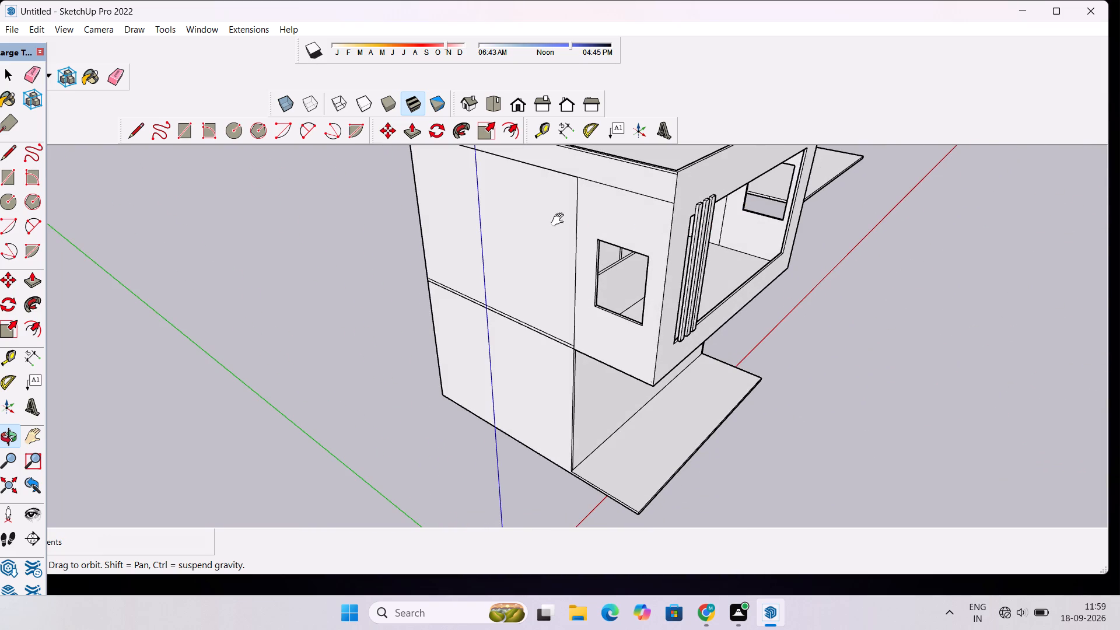
shift+drag(560, 220, 568, 373)
scroll(554, 286, up, 9)
shift+drag(590, 367, 594, 348)
scroll(594, 348, up, 4)
key(e)
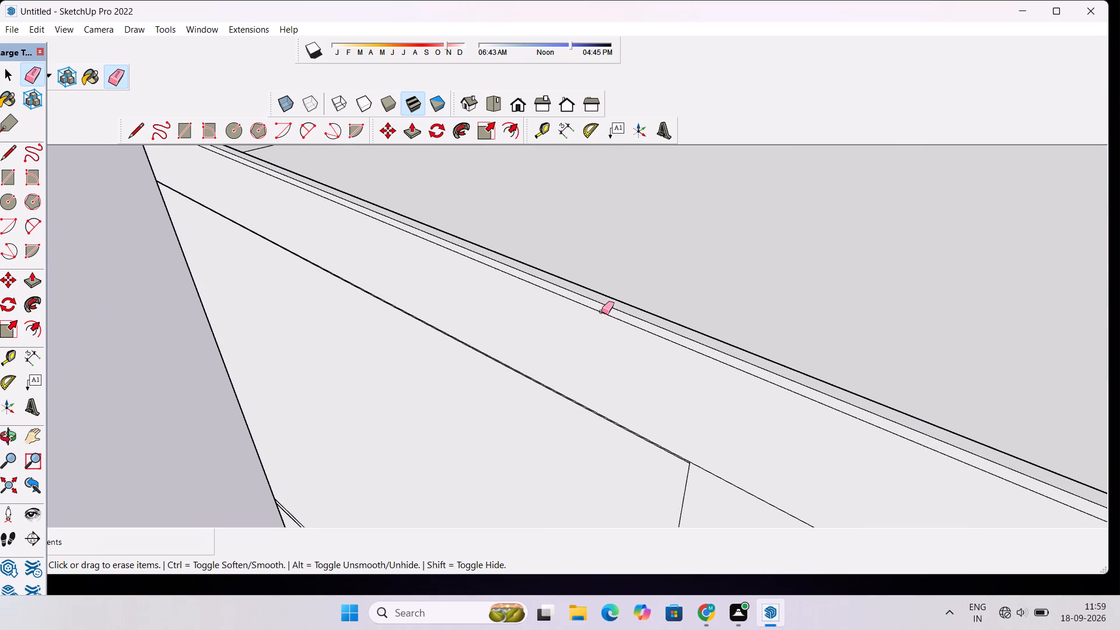
click(601, 311)
Examine where the parapet base edge meets the vertical dividing edge on the left side face.
scroll(528, 366, down, 5)
scroll(611, 488, up, 5)
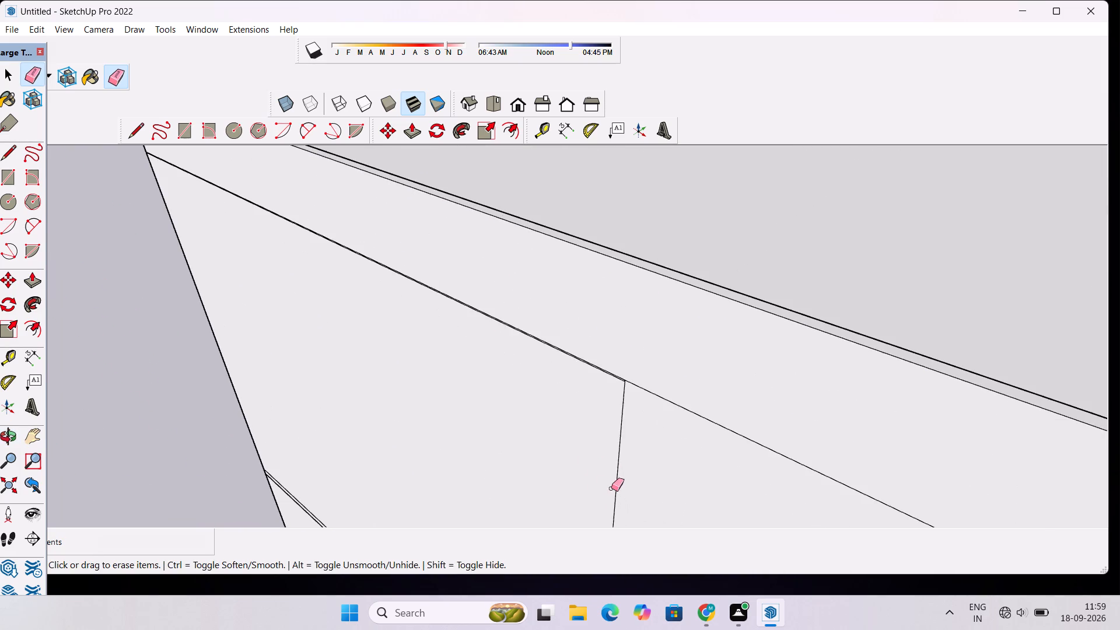
scroll(664, 349, up, 5)
scroll(610, 393, up, 10)
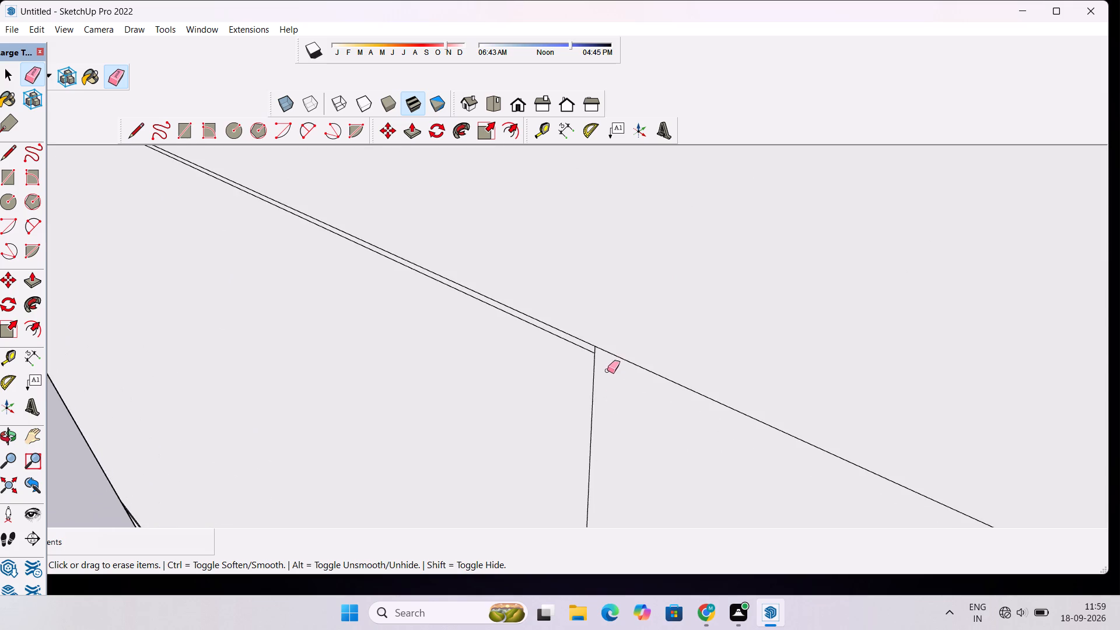
scroll(582, 361, down, 15)
key(o)
scroll(532, 331, down, 15)
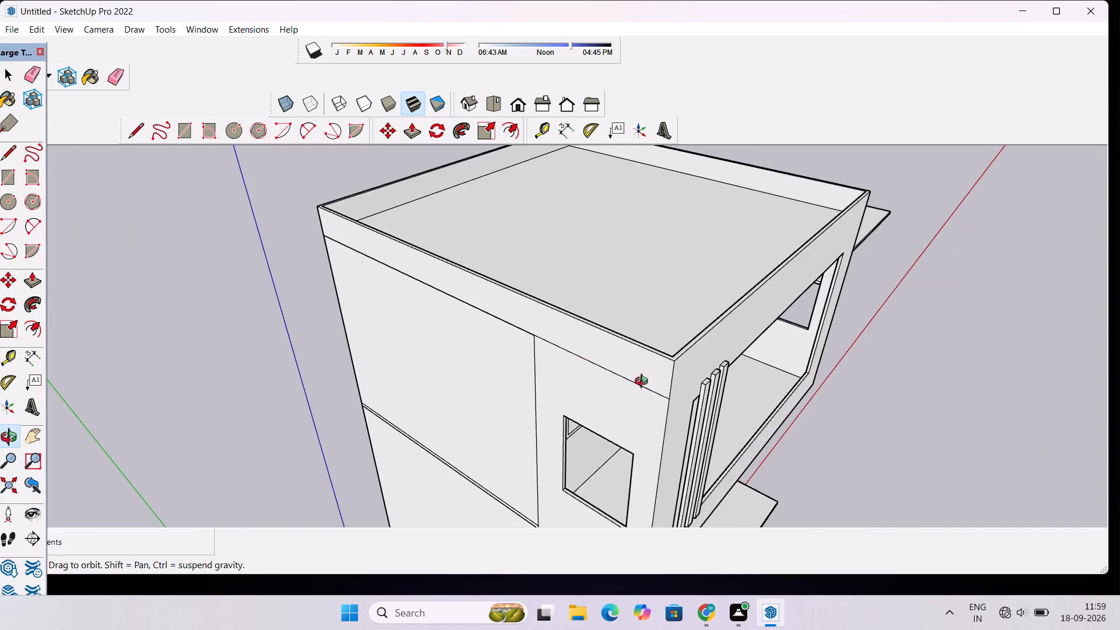
Review the whole house from the front and both sides, checking the parapet and walls for leftover edges.
drag(698, 389, 517, 341)
scroll(517, 341, down, 4)
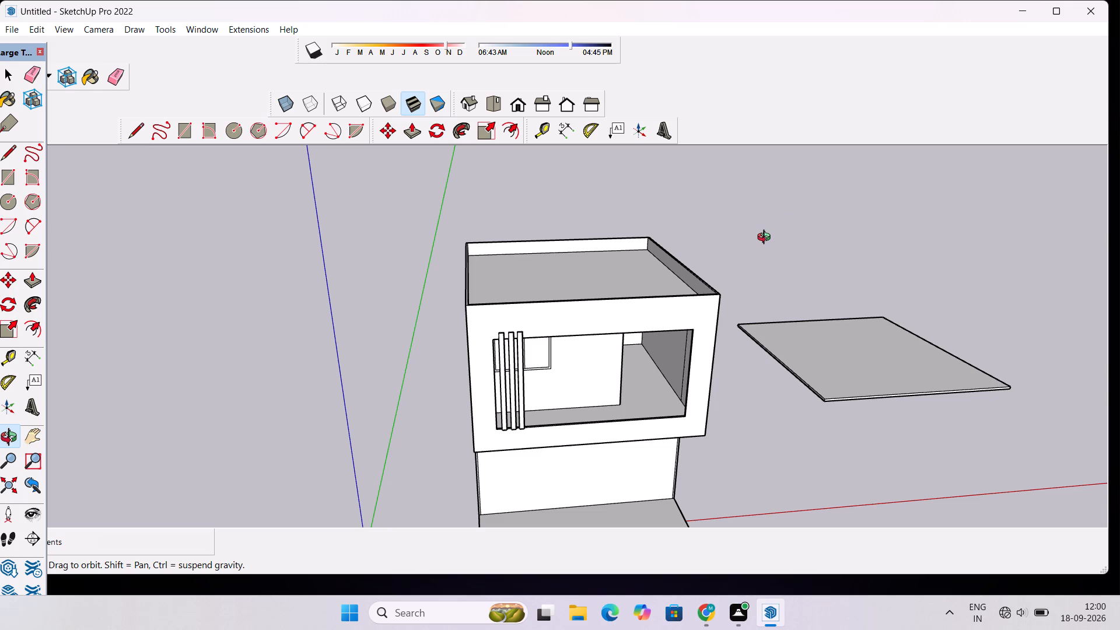
scroll(748, 247, down, 4)
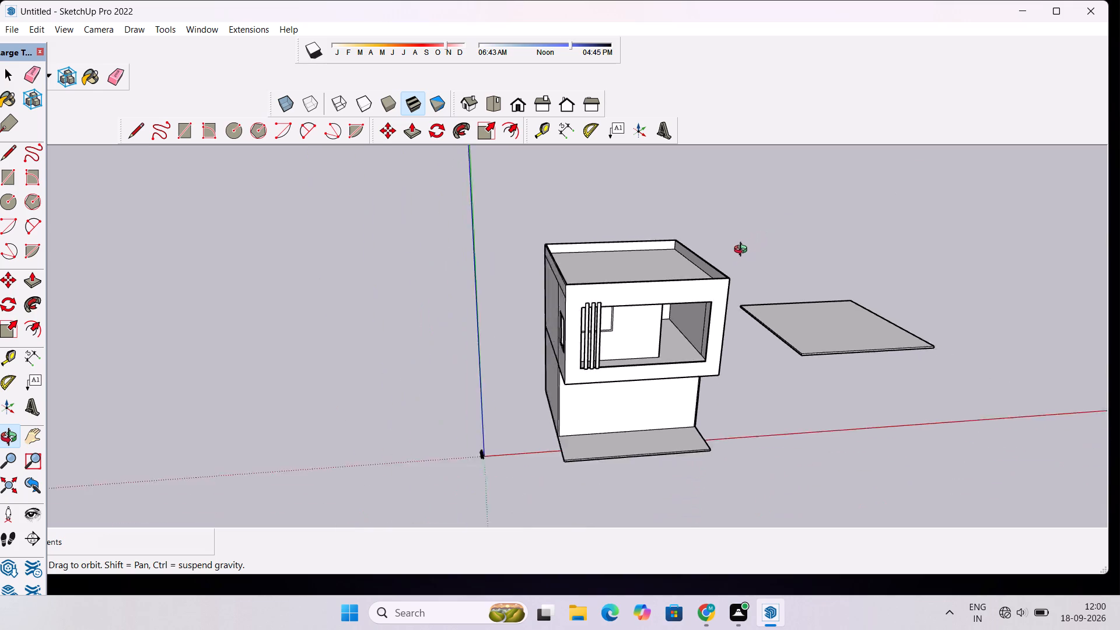
scroll(743, 251, down, 2)
scroll(732, 277, up, 10)
drag(772, 294, 661, 295)
scroll(661, 295, down, 7)
scroll(660, 295, up, 1)
scroll(660, 295, down, 5)
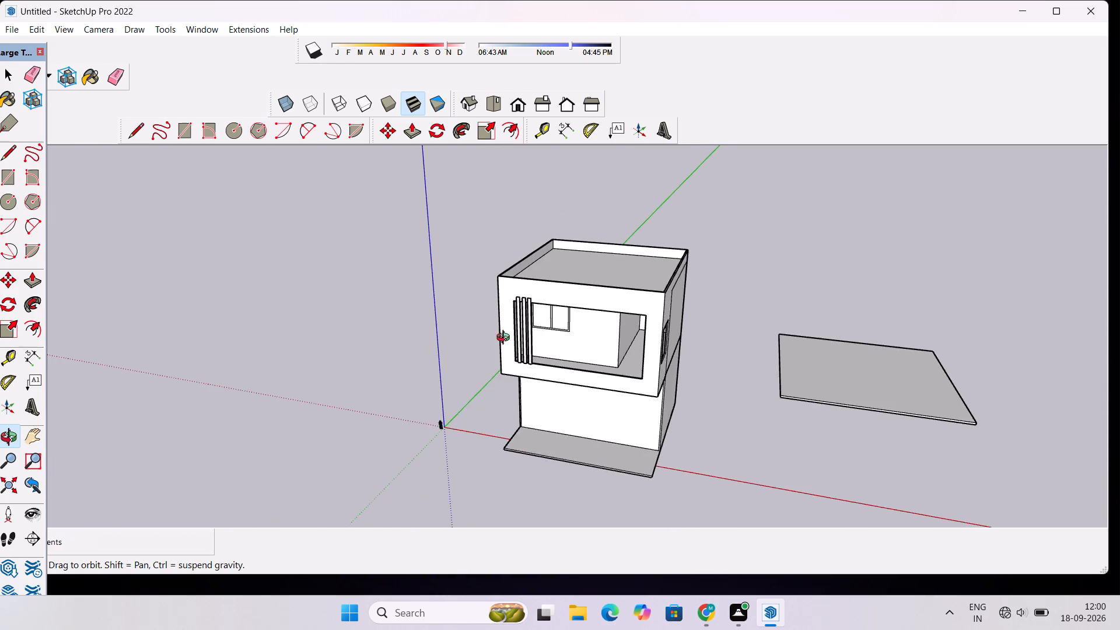
drag(504, 339, 708, 318)
scroll(569, 293, up, 13)
scroll(569, 293, down, 4)
drag(653, 272, 617, 289)
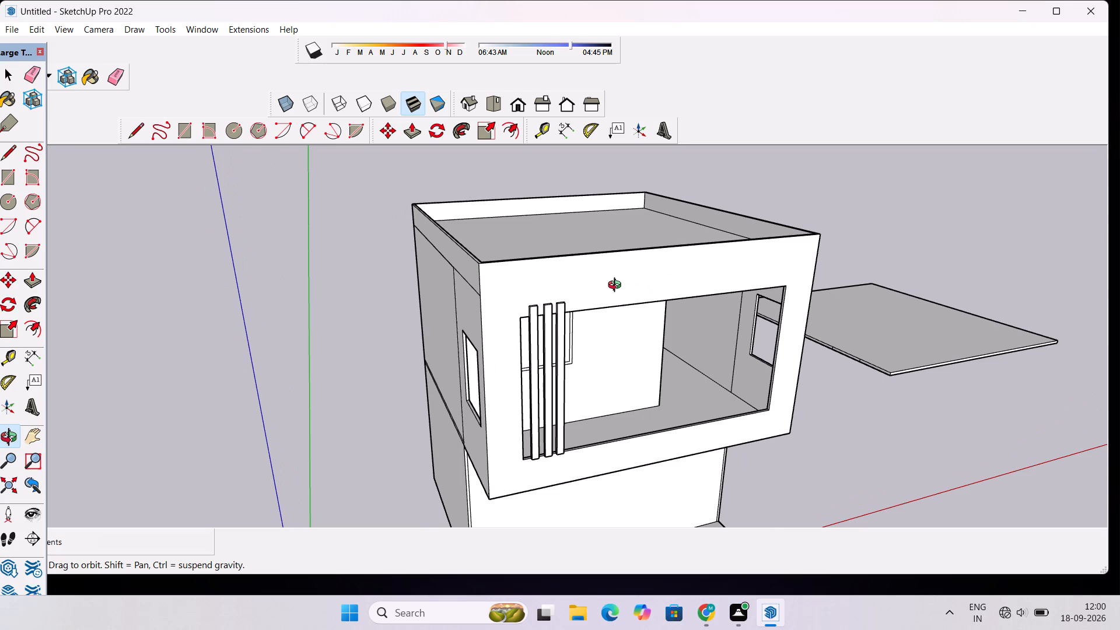
scroll(614, 272, down, 5)
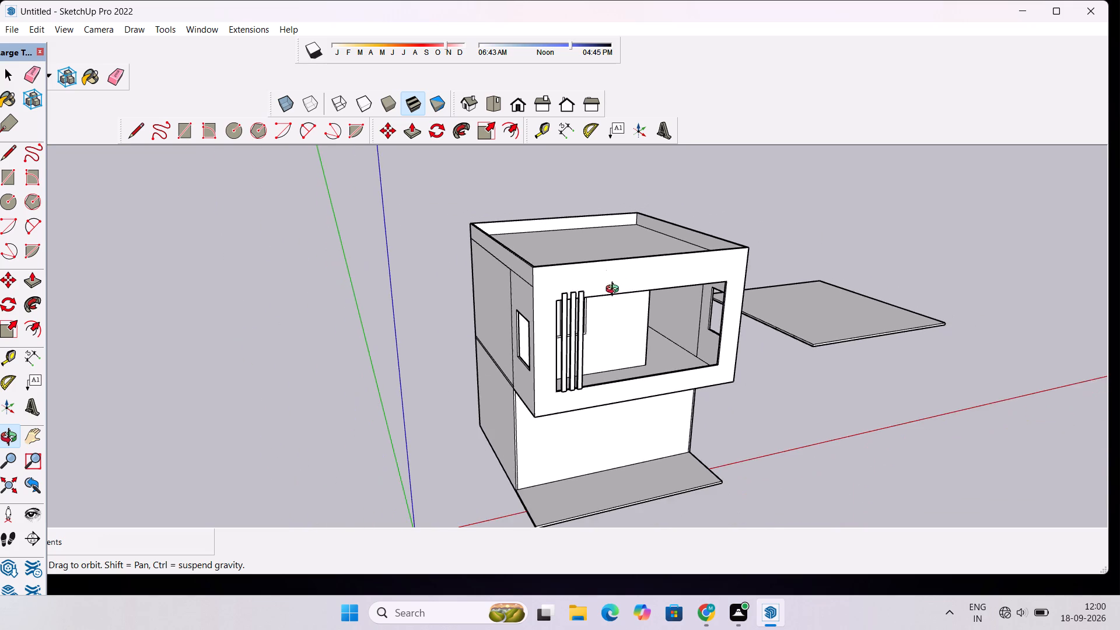
scroll(590, 344, up, 6)
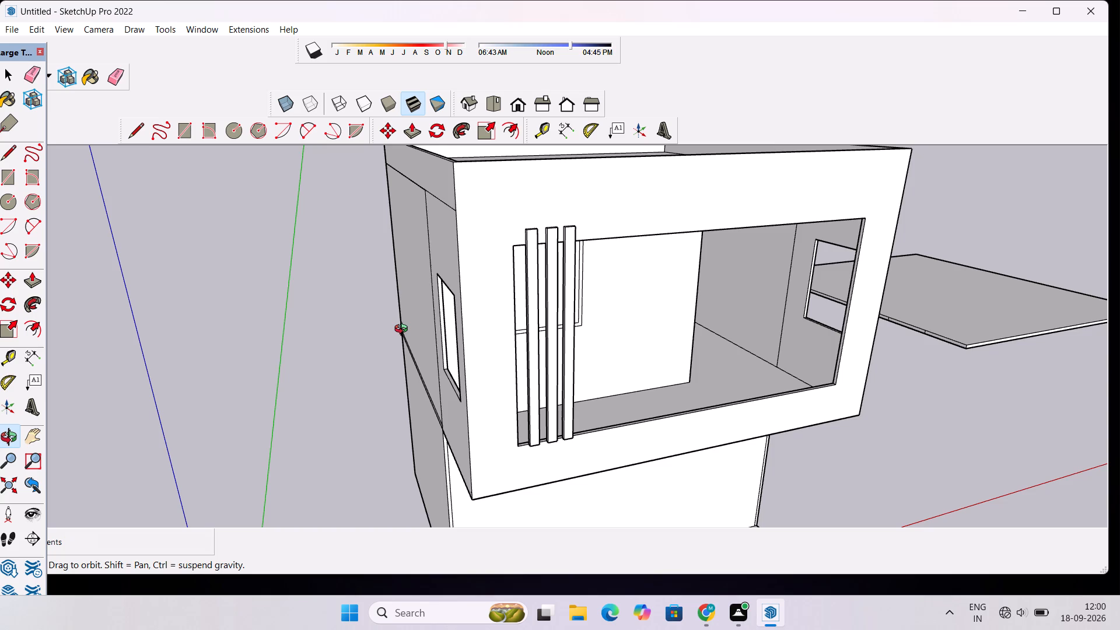
scroll(307, 271, down, 10)
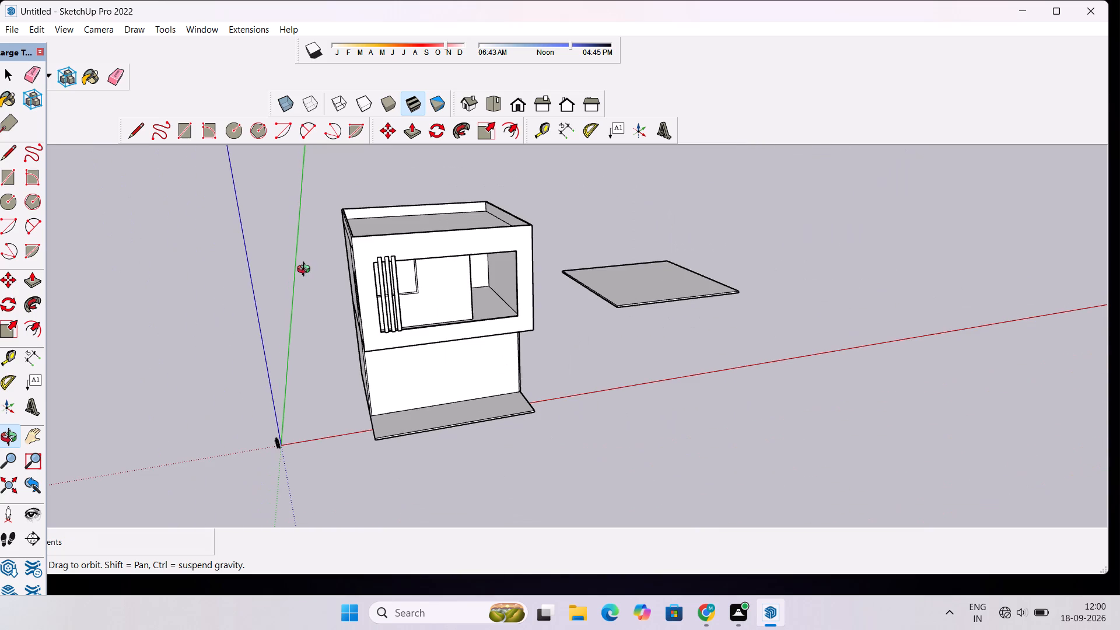
scroll(306, 271, down, 1)
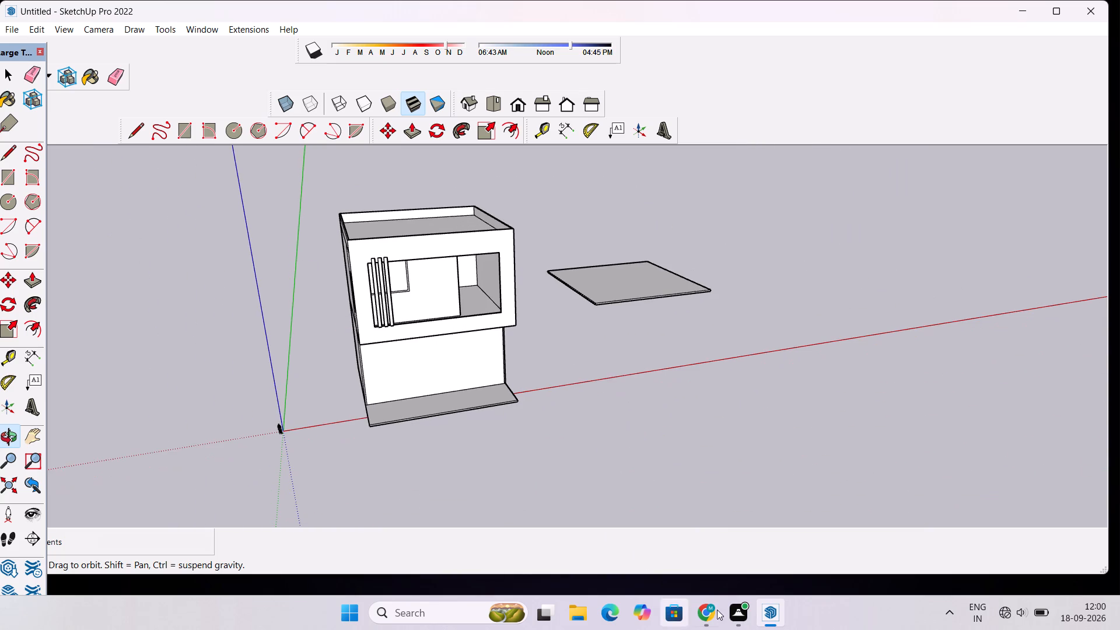
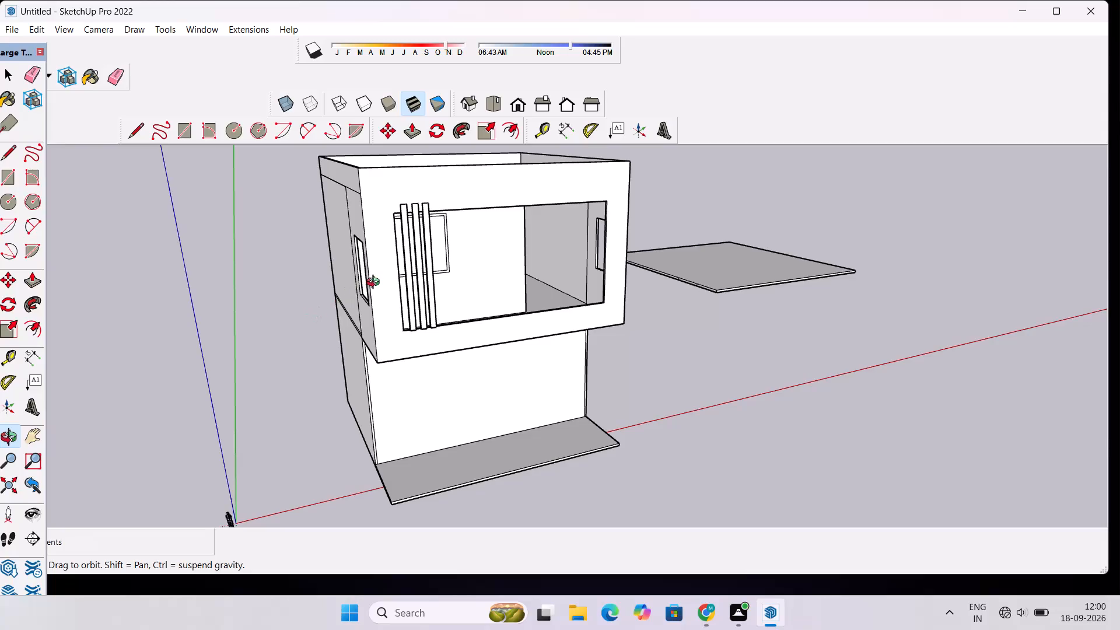
Examine the two-storey building's front opening, vertical slats, side windows and roof parapet from several angles.
scroll(376, 283, down, 6)
scroll(366, 287, up, 2)
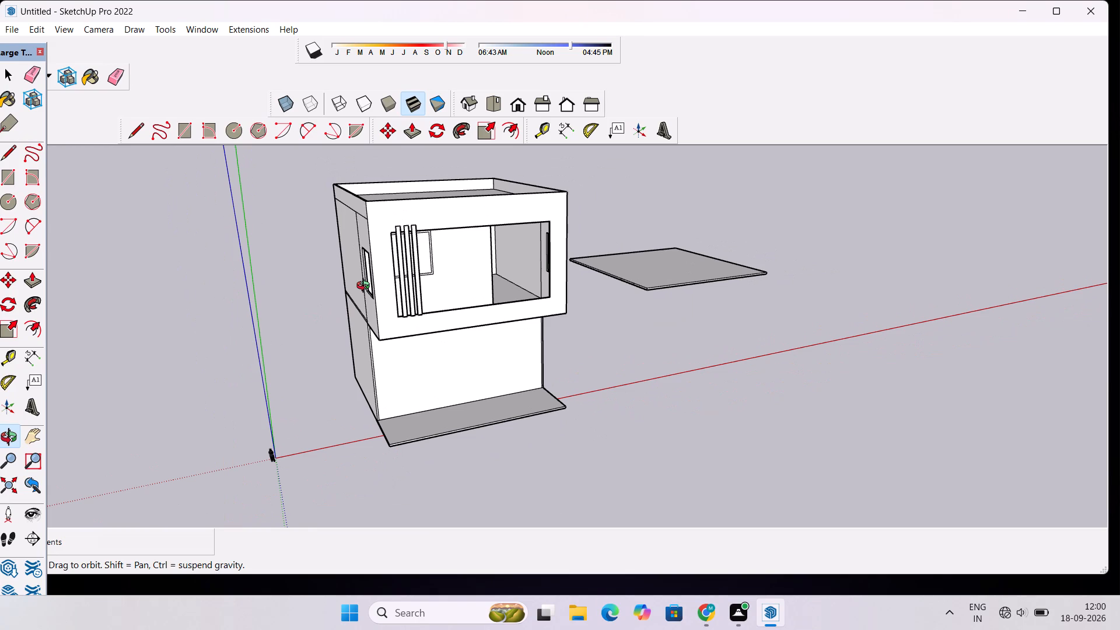
scroll(365, 287, up, 1)
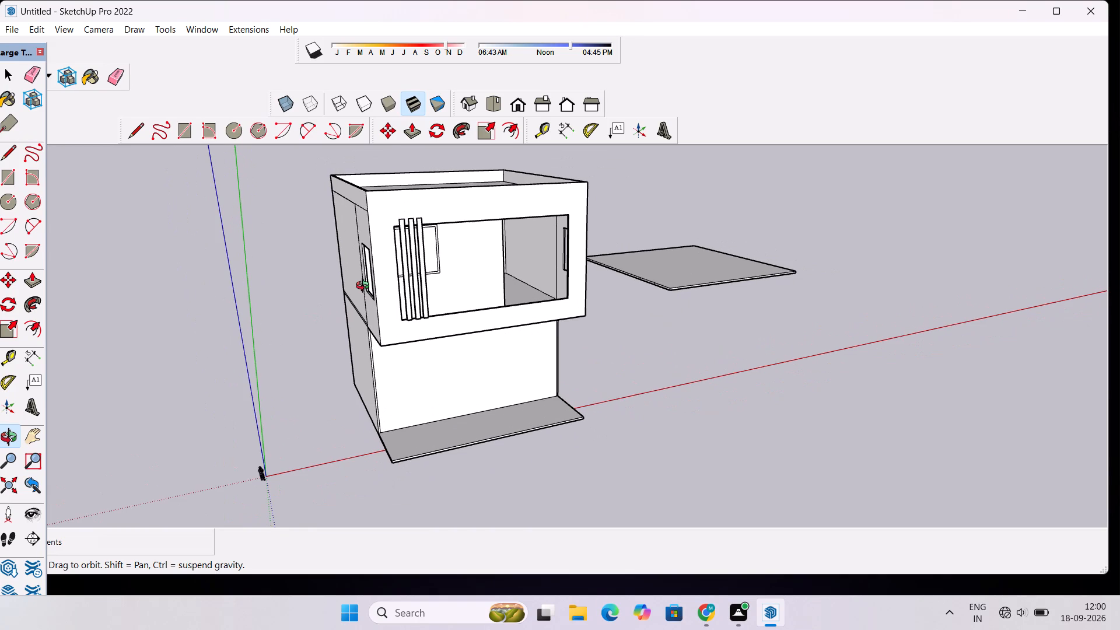
scroll(352, 285, down, 4)
scroll(352, 285, up, 5)
drag(344, 286, 464, 285)
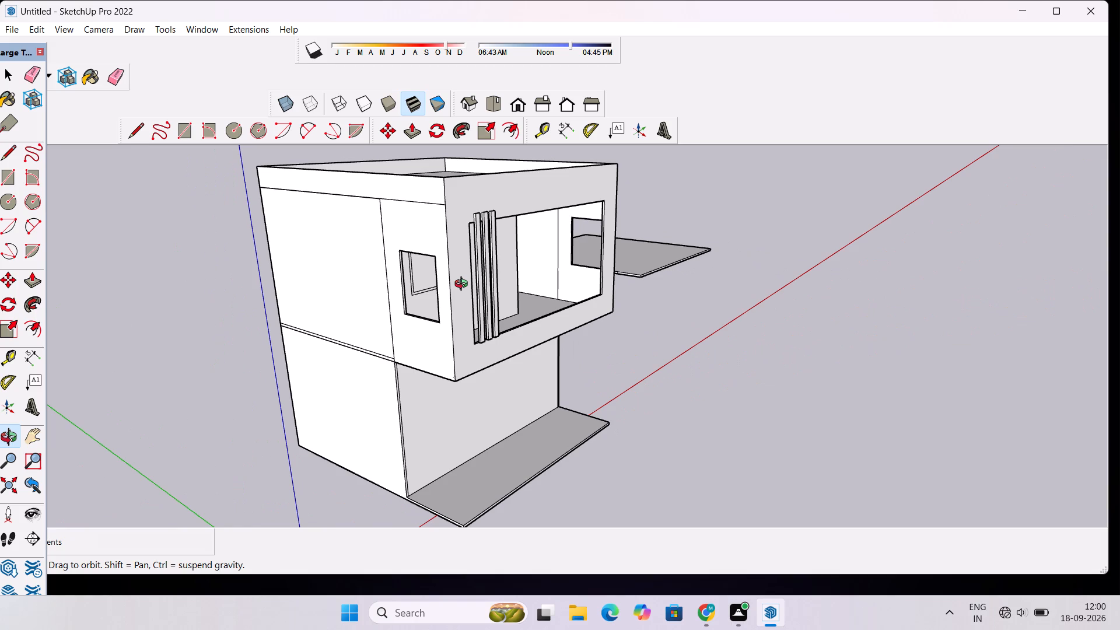
scroll(464, 285, down, 5)
scroll(464, 285, up, 1)
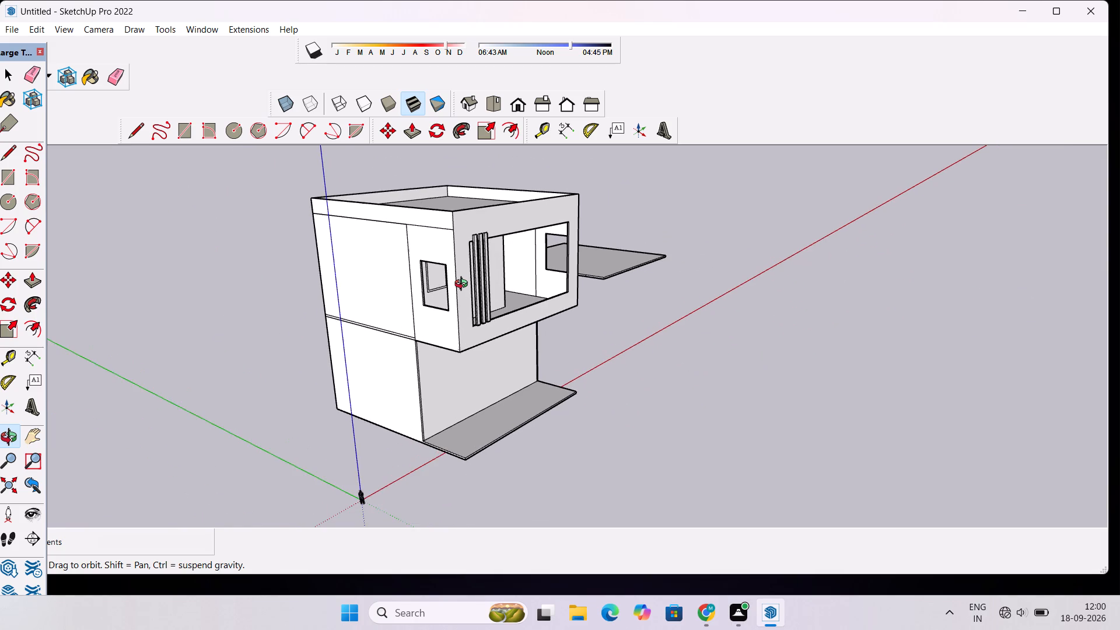
scroll(464, 285, up, 3)
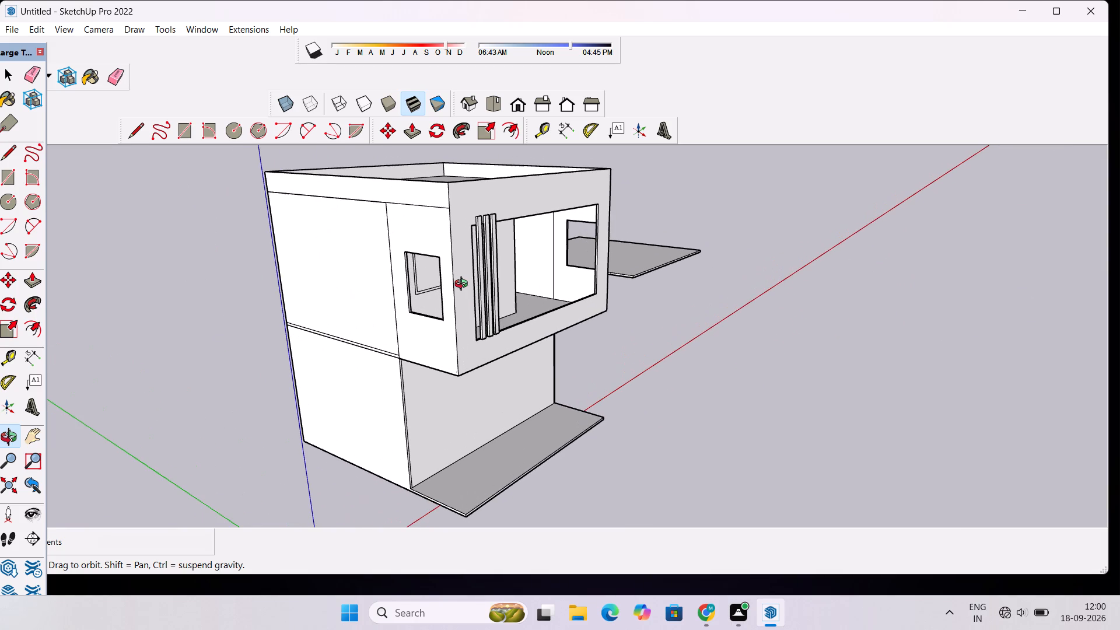
scroll(464, 285, down, 3)
scroll(464, 285, up, 2)
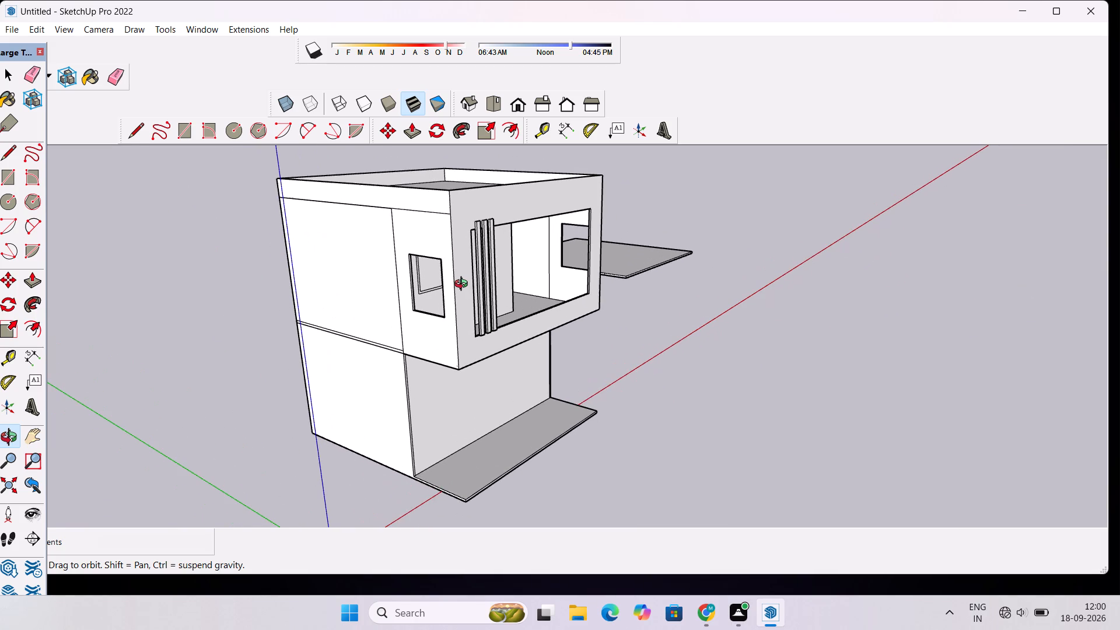
scroll(457, 285, up, 8)
shift+drag(422, 269, 443, 330)
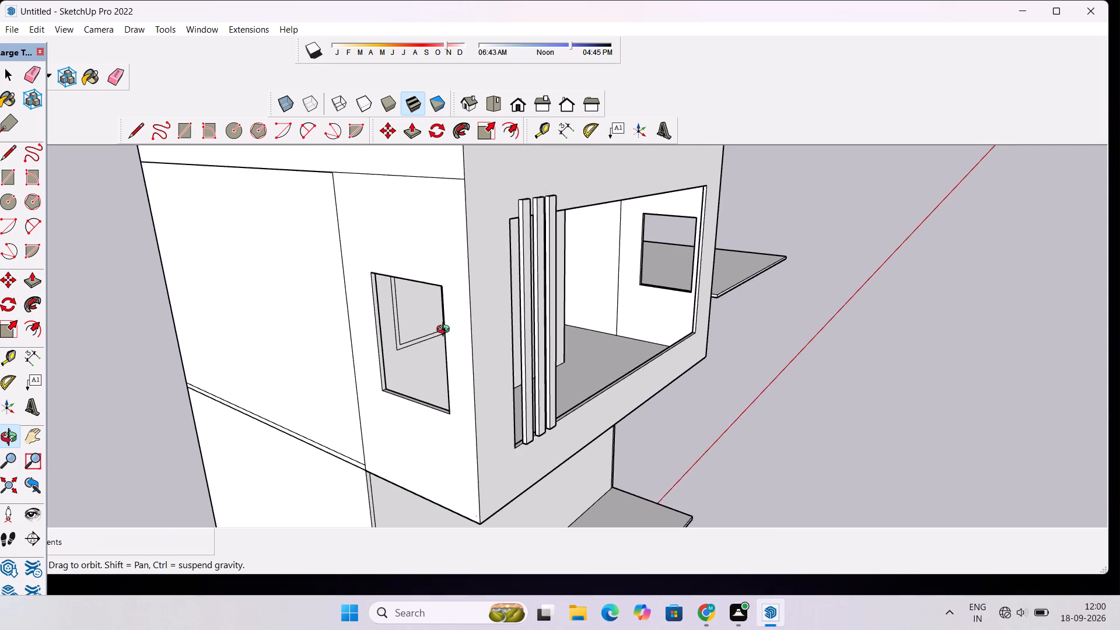
scroll(446, 331, down, 7)
drag(654, 306, 429, 258)
scroll(398, 247, up, 7)
drag(379, 241, 555, 279)
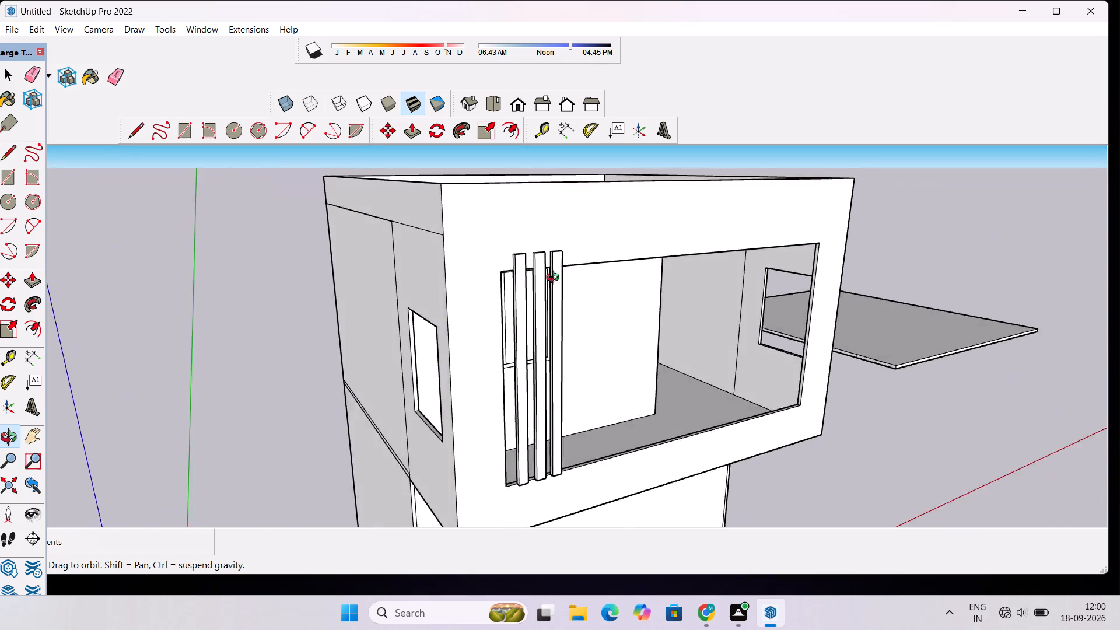
drag(555, 279, 701, 281)
scroll(589, 260, up, 4)
shift+drag(589, 260, 582, 290)
scroll(582, 290, down, 4)
drag(724, 296, 598, 296)
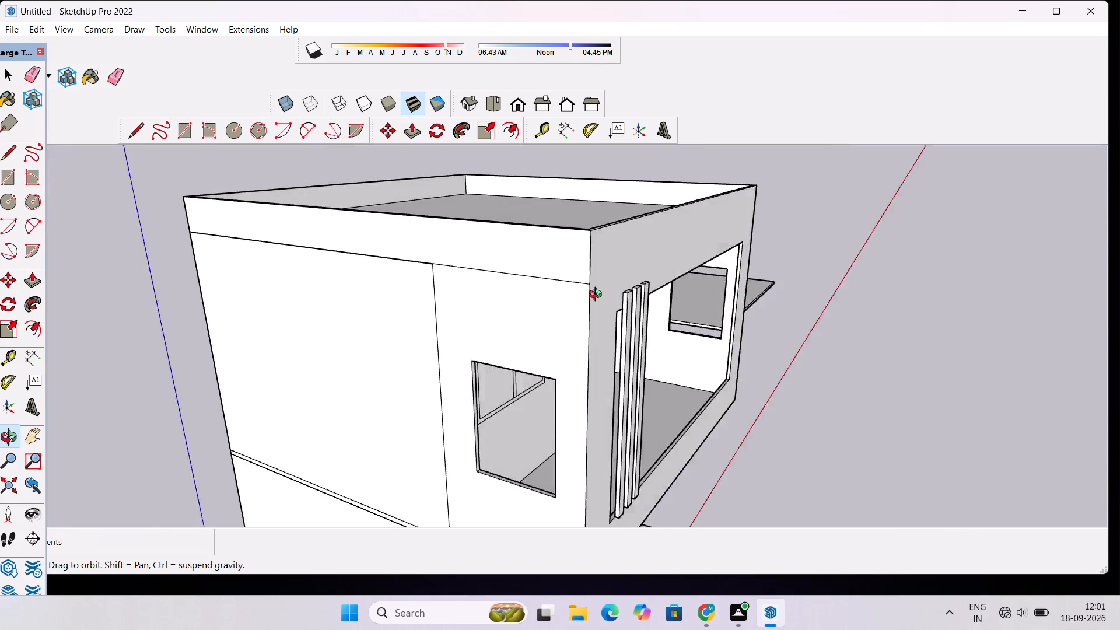
drag(598, 296, 487, 274)
drag(748, 285, 572, 208)
scroll(568, 205, down, 5)
scroll(564, 250, up, 5)
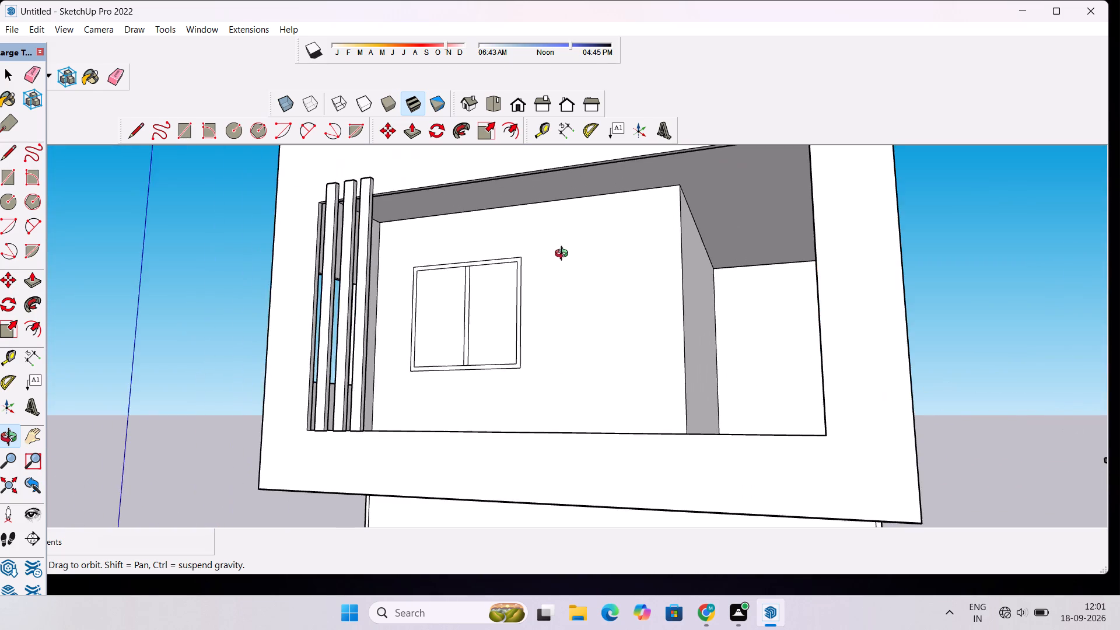
drag(531, 280, 839, 273)
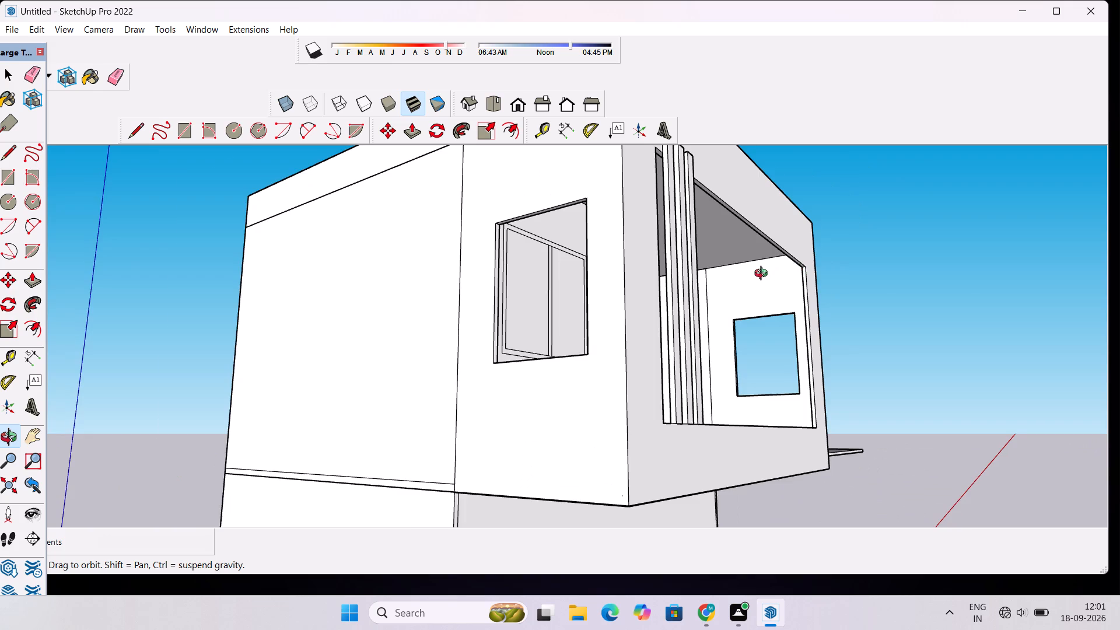
scroll(764, 275, up, 3)
scroll(738, 275, down, 4)
drag(731, 287, 700, 377)
scroll(722, 347, up, 4)
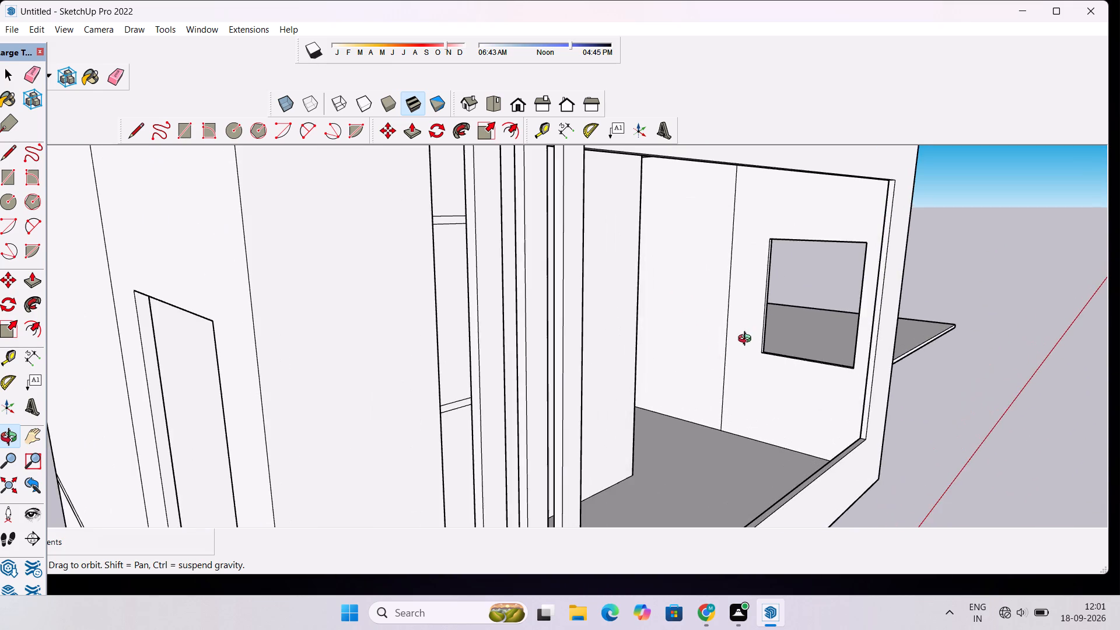
drag(747, 340, 664, 325)
scroll(648, 322, down, 5)
drag(828, 312, 338, 289)
scroll(353, 288, down, 3)
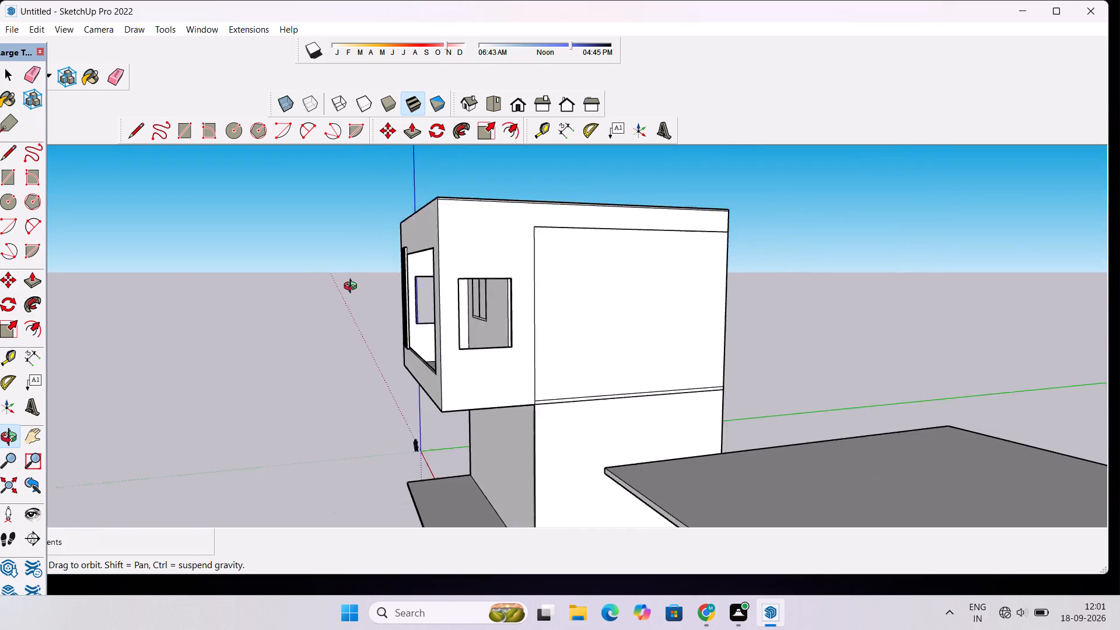
scroll(353, 288, down, 3)
scroll(443, 289, up, 5)
shift+drag(444, 289, 444, 306)
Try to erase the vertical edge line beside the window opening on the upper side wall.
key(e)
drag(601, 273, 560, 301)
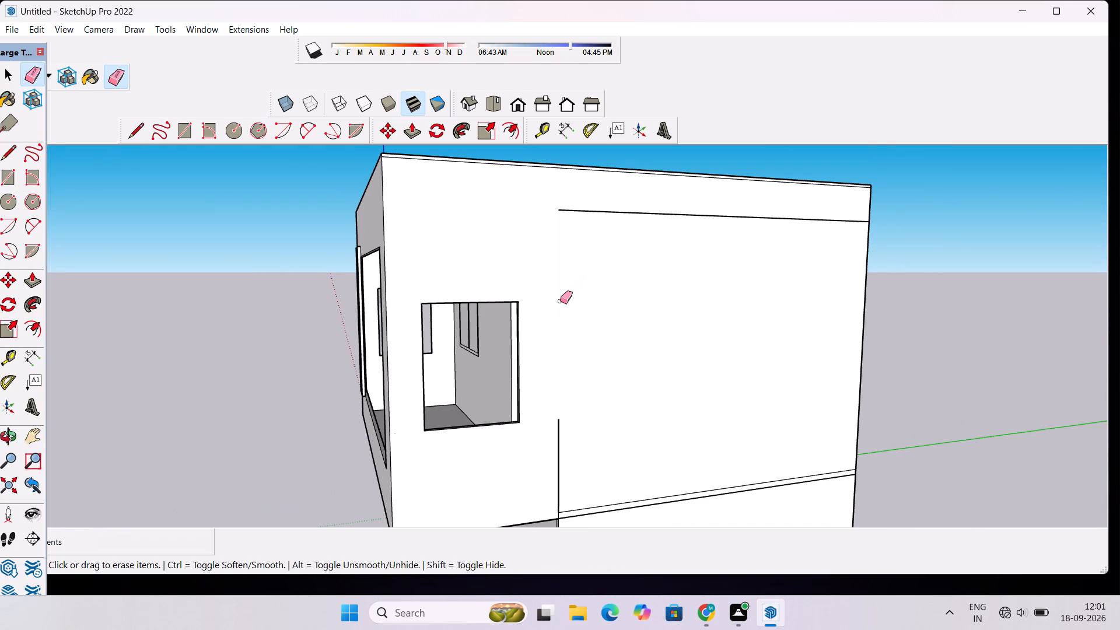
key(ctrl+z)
Undo the last four modelling changes on the building.
scroll(560, 301, down, 5)
key(o)
scroll(560, 301, down, 6)
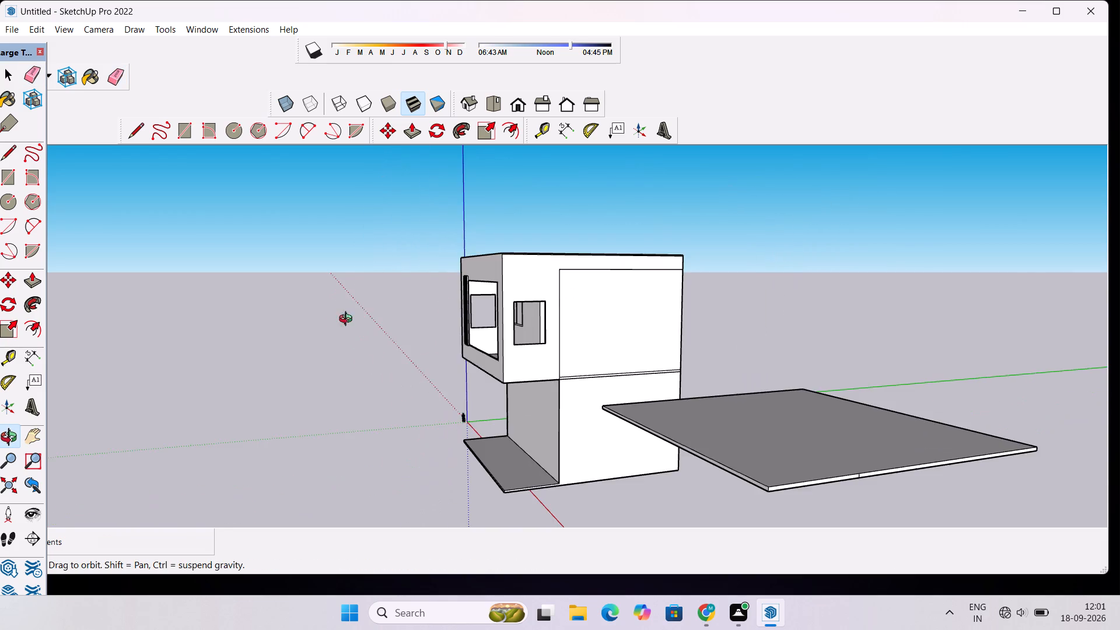
drag(373, 324, 714, 279)
scroll(654, 295, up, 4)
scroll(593, 297, up, 4)
drag(589, 295, 597, 319)
drag(597, 319, 590, 363)
scroll(585, 358, down, 6)
drag(589, 371, 547, 402)
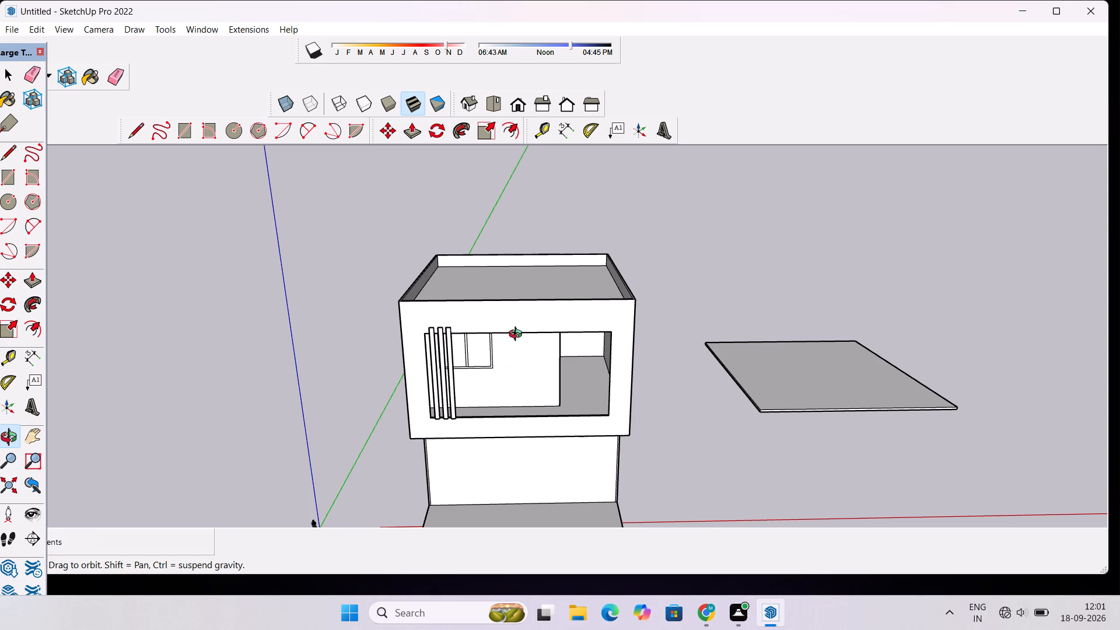
scroll(521, 330, down, 2)
drag(548, 324, 545, 386)
scroll(572, 328, up, 10)
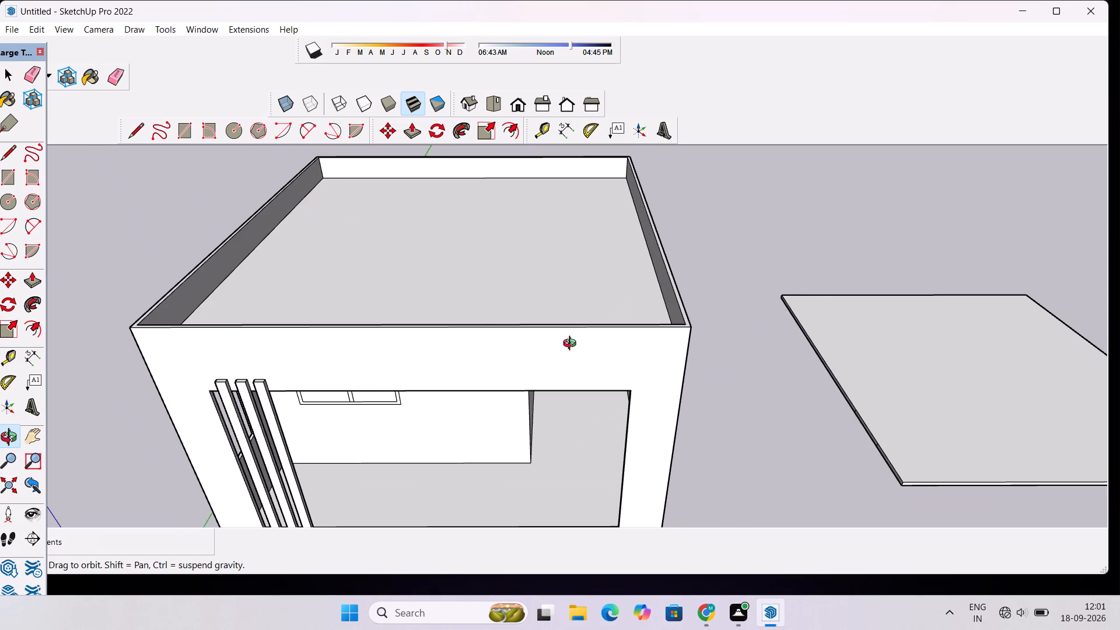
scroll(572, 345, up, 1)
key(ctrl+z)
key(ctrl+z)
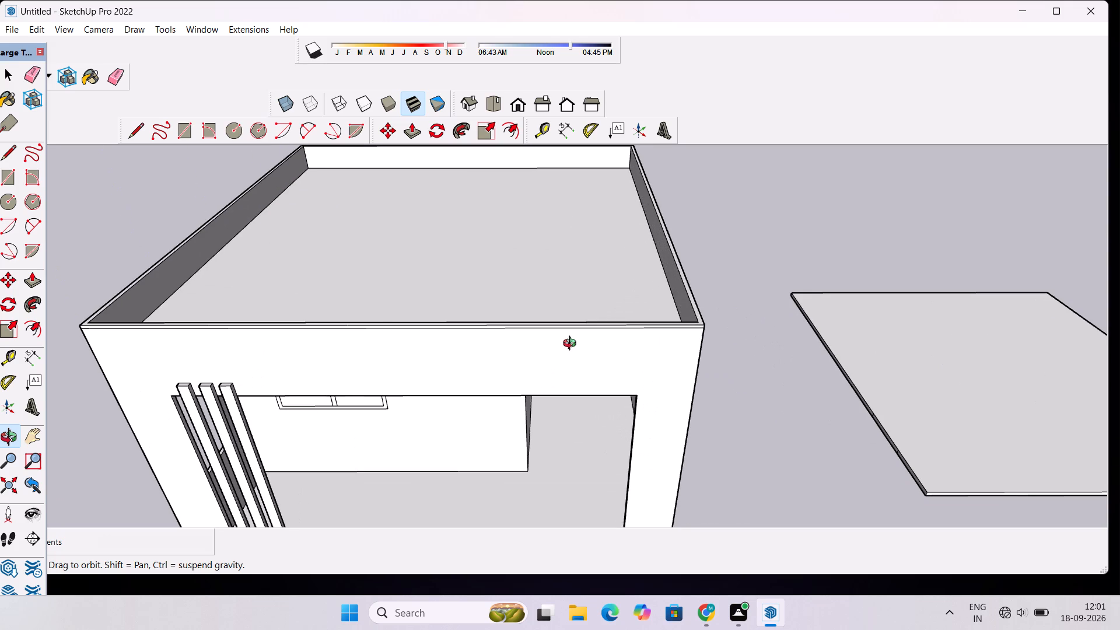
key(ctrl+z)
key(ctrl+z)
Erase the dashed guide line crossing the building near the front roof corner.
key(o)
drag(785, 320, 555, 302)
scroll(551, 309, down, 1)
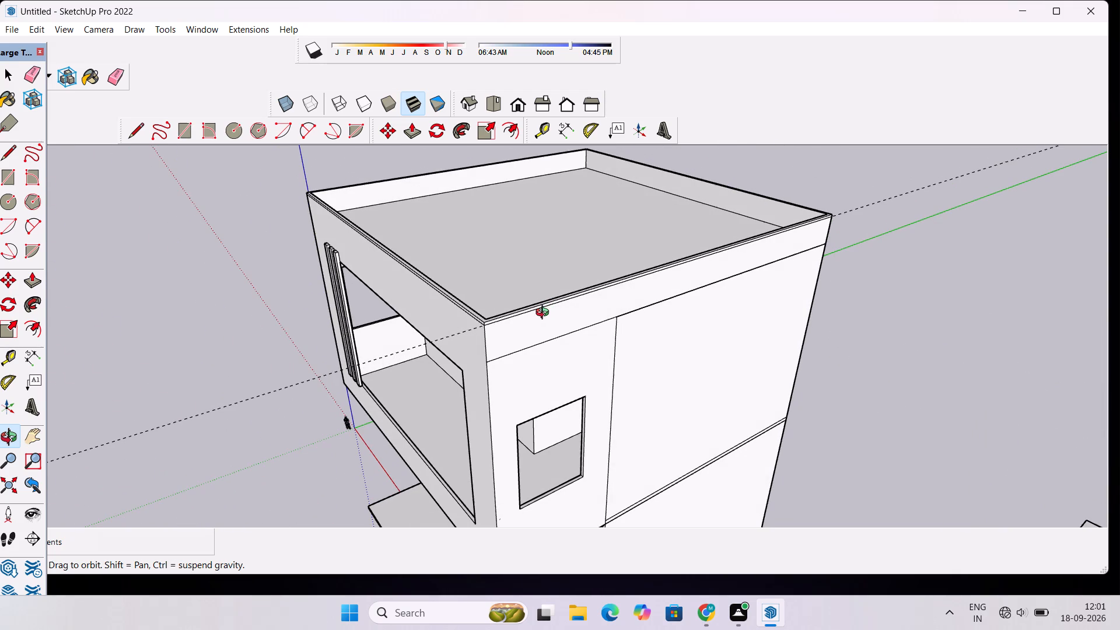
key(e)
drag(139, 395, 159, 440)
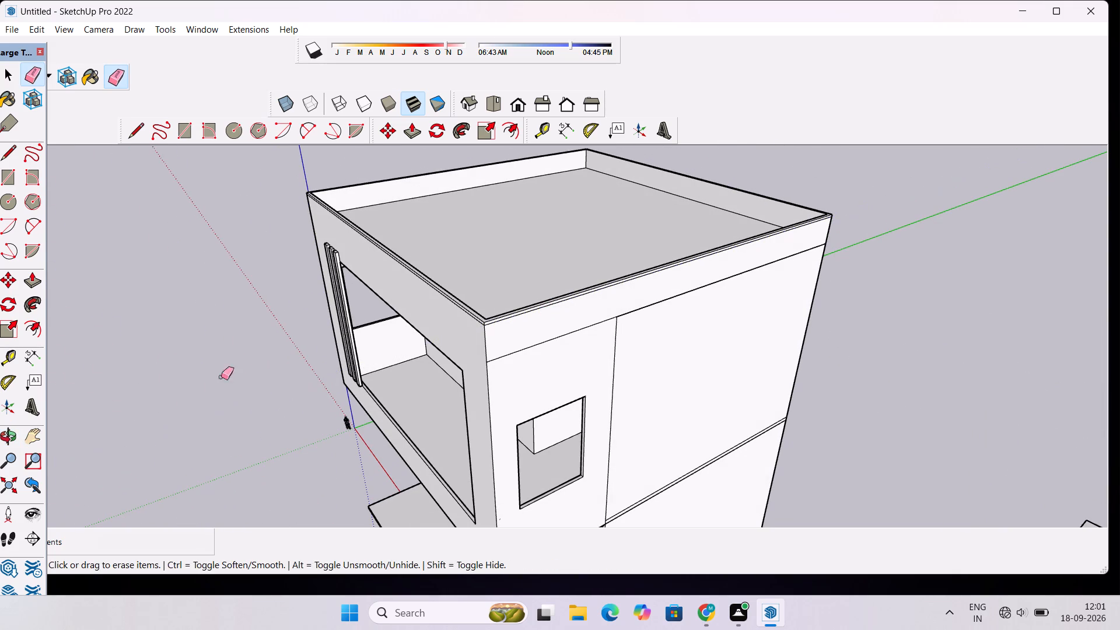
Push/Pull the thin strip along the top of the slat-side wall's parapet outward by 3".
scroll(237, 367, down, 4)
key(o)
scroll(251, 353, down, 5)
drag(232, 324, 686, 239)
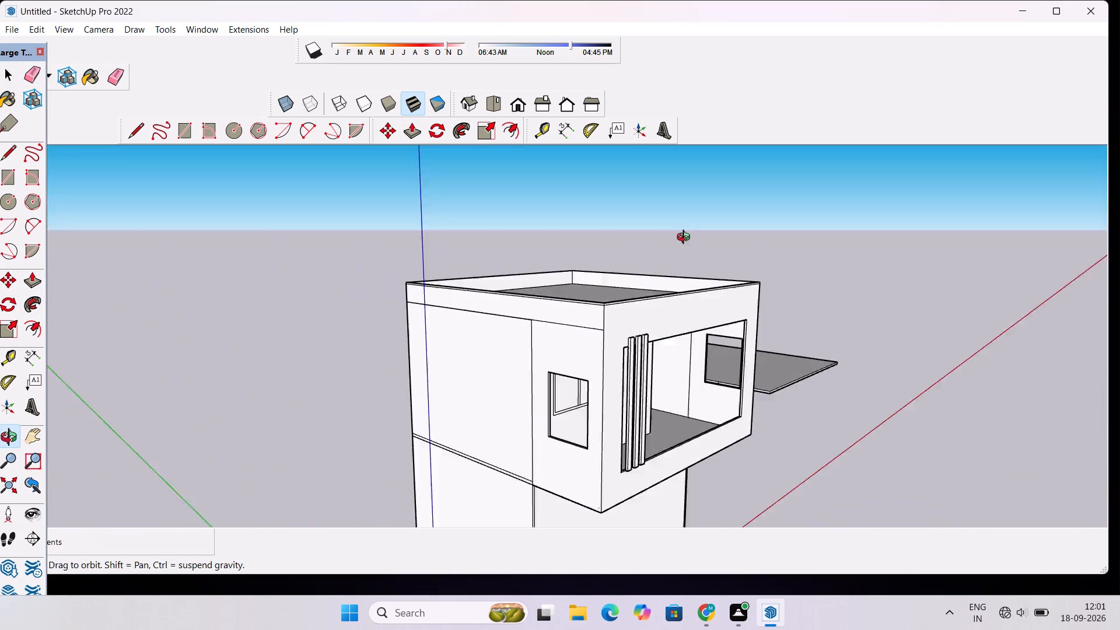
drag(686, 239, 699, 233)
drag(487, 278, 650, 303)
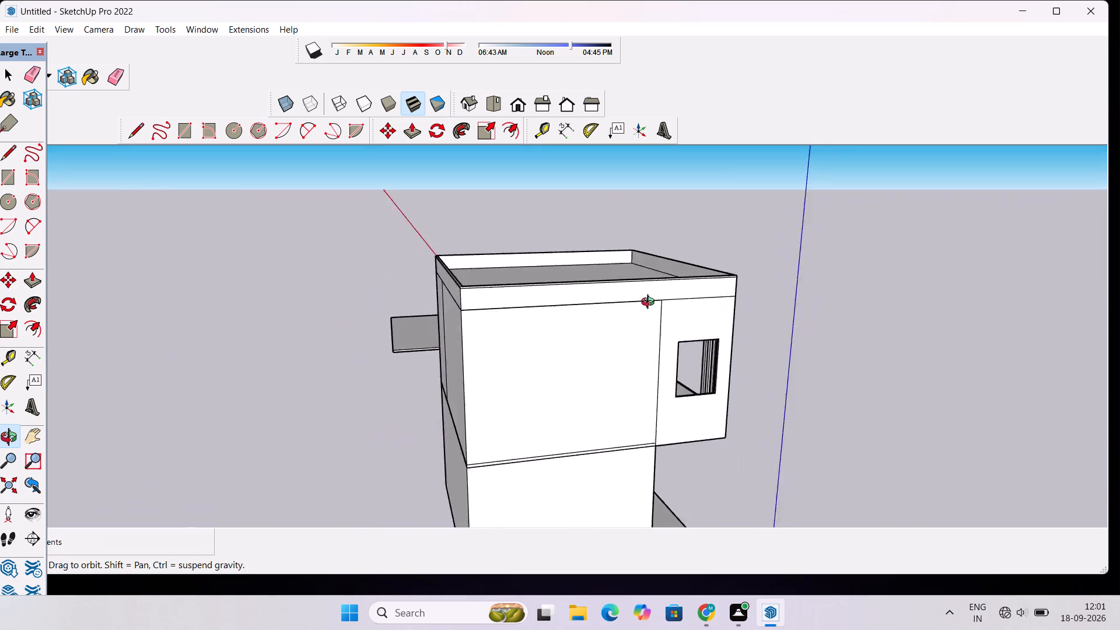
drag(650, 303, 549, 296)
scroll(593, 274, down, 4)
scroll(680, 302, up, 9)
drag(736, 297, 697, 337)
scroll(642, 341, down, 3)
shift+drag(571, 296, 591, 355)
scroll(590, 354, up, 3)
drag(566, 320, 654, 335)
scroll(663, 330, up, 4)
shift+drag(661, 328, 689, 370)
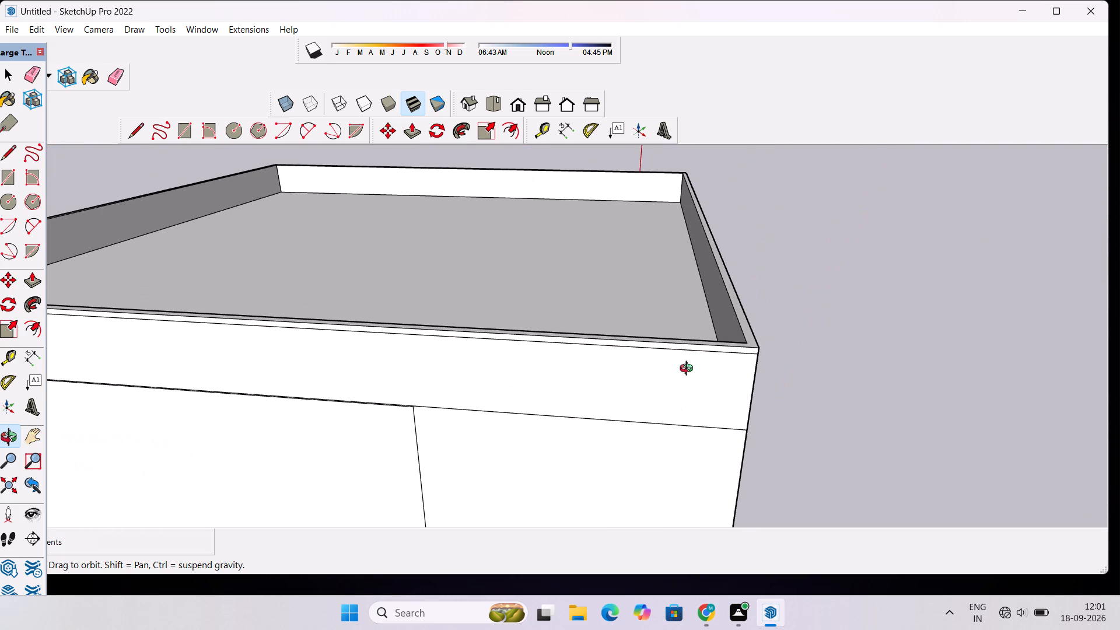
drag(656, 345, 665, 358)
scroll(665, 358, up, 3)
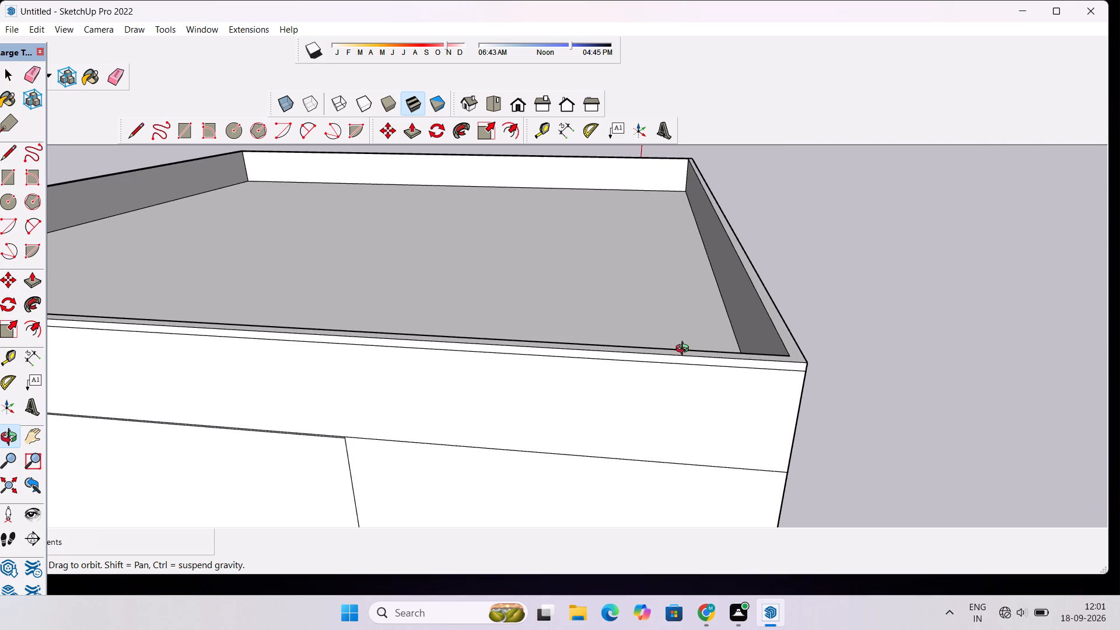
shift+drag(701, 361, 664, 366)
key(p)
click(670, 365)
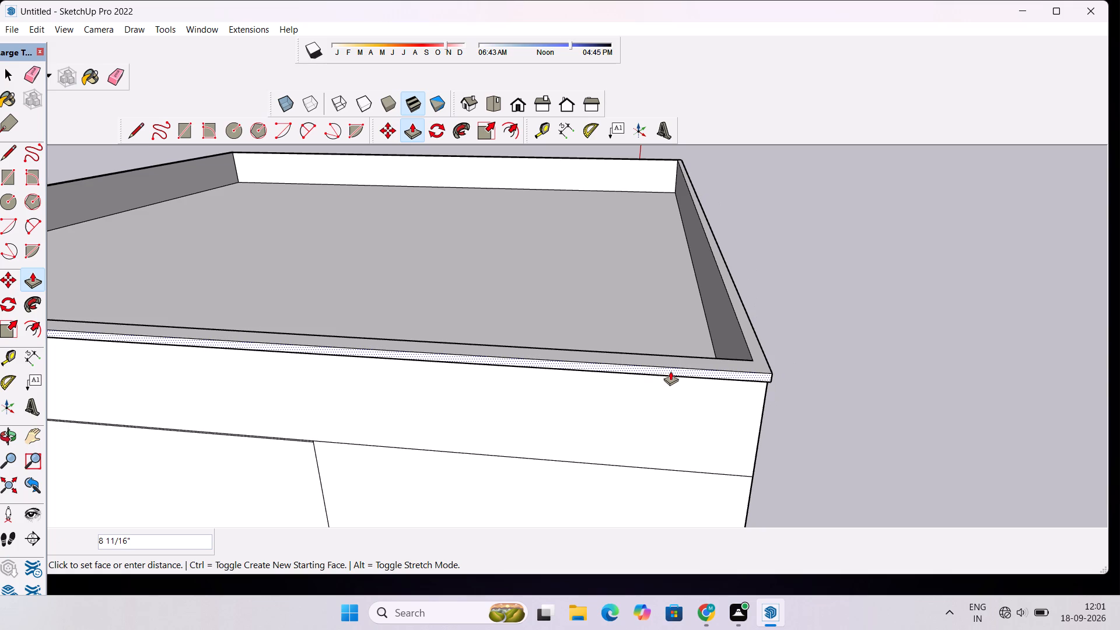
text(3")
key(Return)
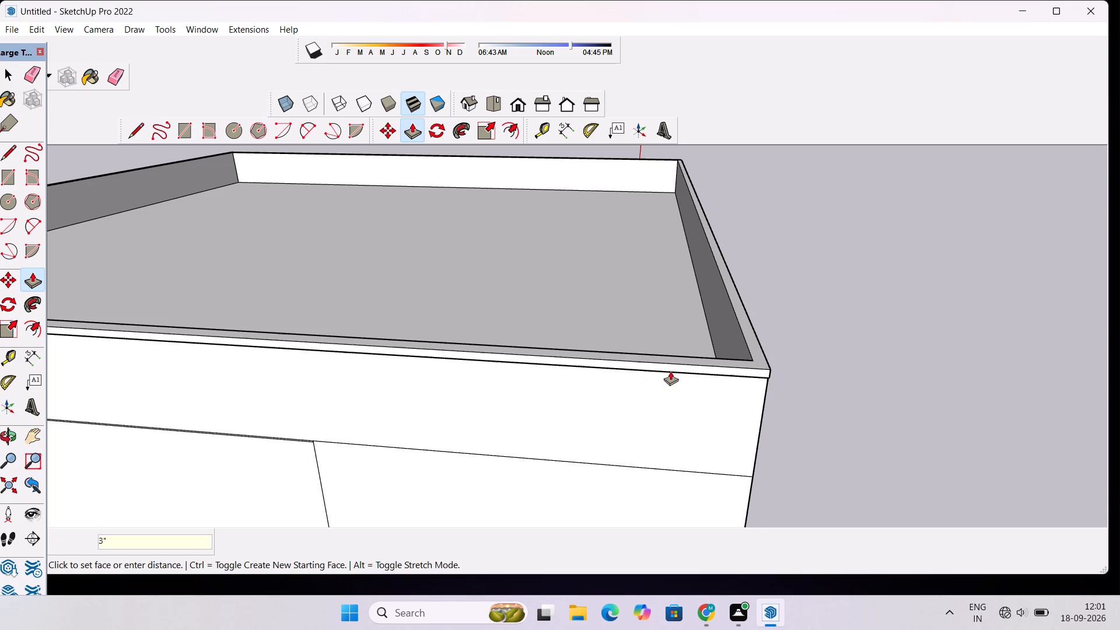
Push/Pull the thin strip along the top of the front facade's parapet outward by 3".
scroll(670, 371, down, 4)
key(o)
drag(852, 359, 767, 359)
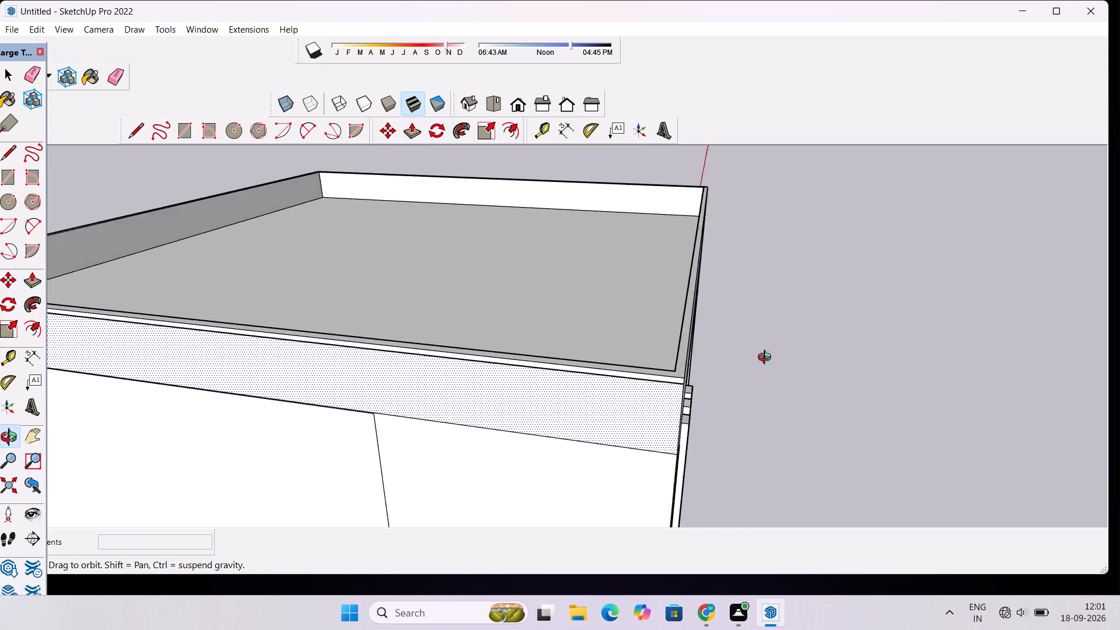
drag(767, 359, 689, 347)
scroll(438, 374, up, 4)
scroll(398, 344, up, 2)
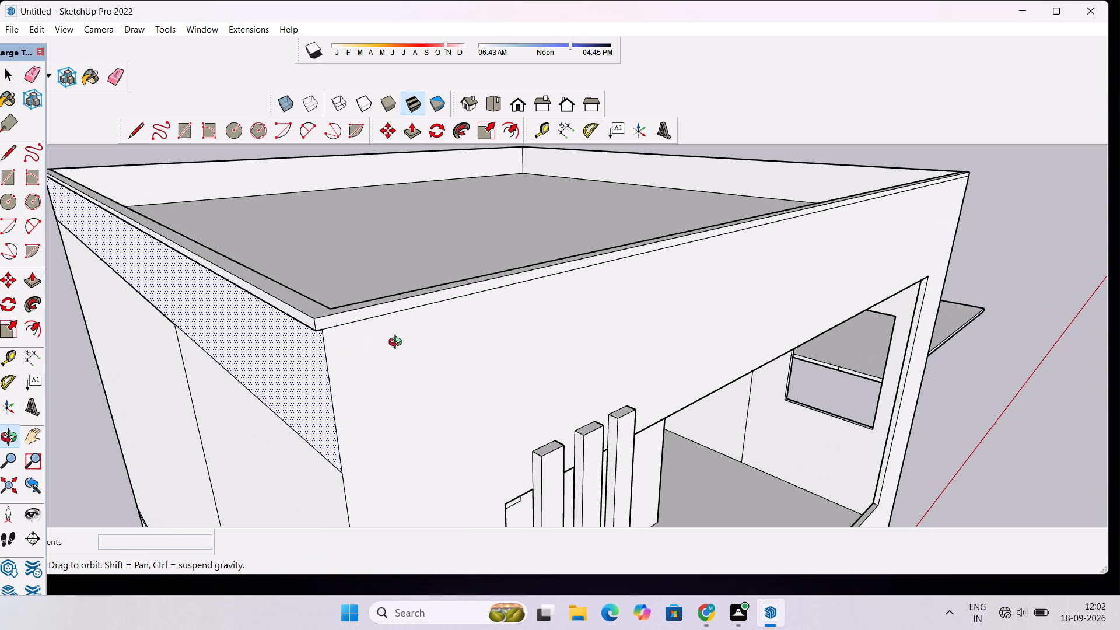
key(p)
click(373, 310)
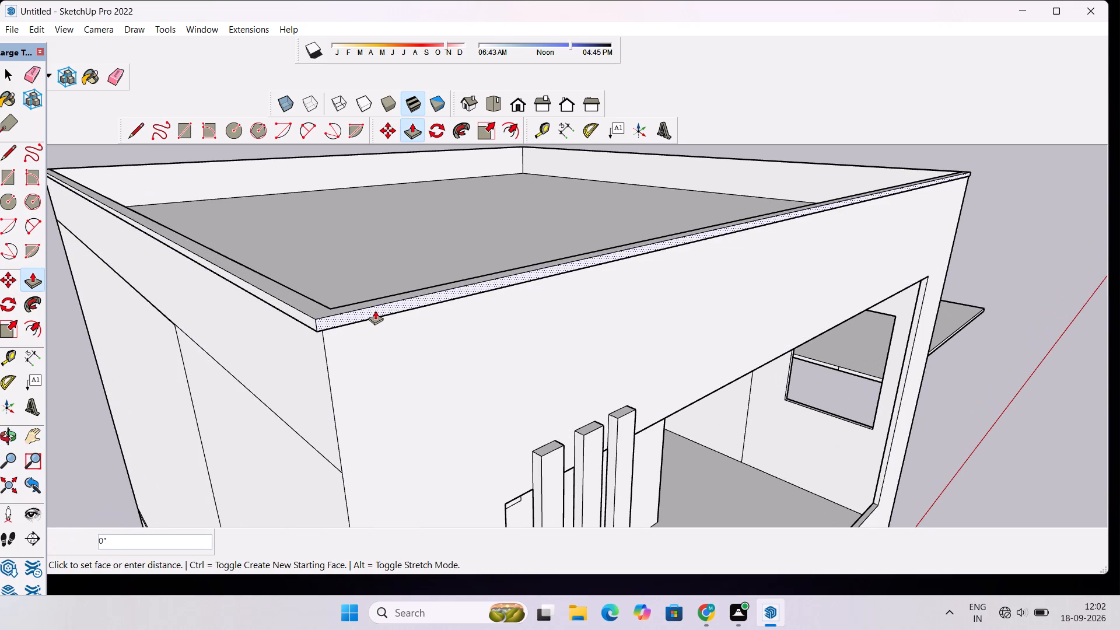
text(3")
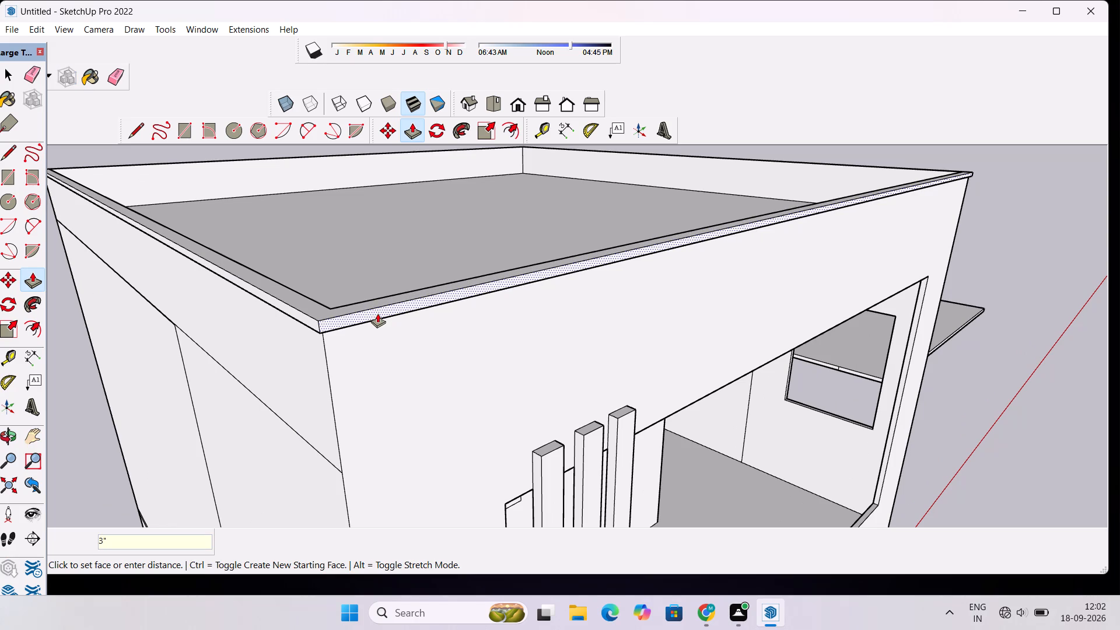
key(Return)
Push/Pull the thin strip along the parapet top of the side wall opposite the slats outward by 3".
scroll(372, 257, down, 13)
key(o)
scroll(734, 174, up, 1)
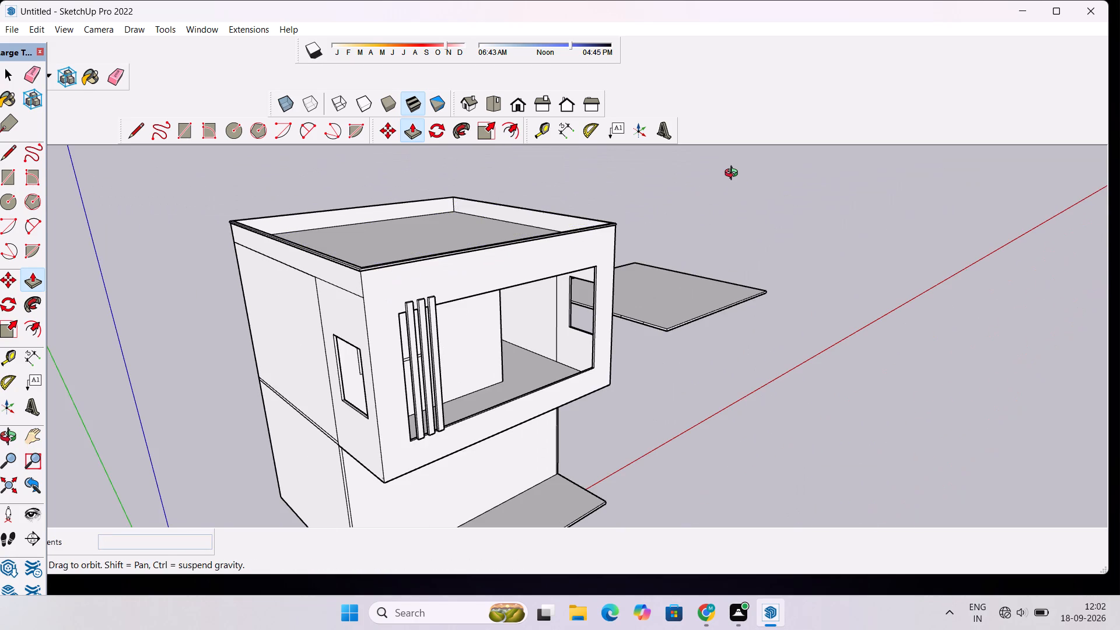
drag(706, 222, 351, 216)
scroll(683, 176, up, 7)
shift+drag(653, 230, 551, 232)
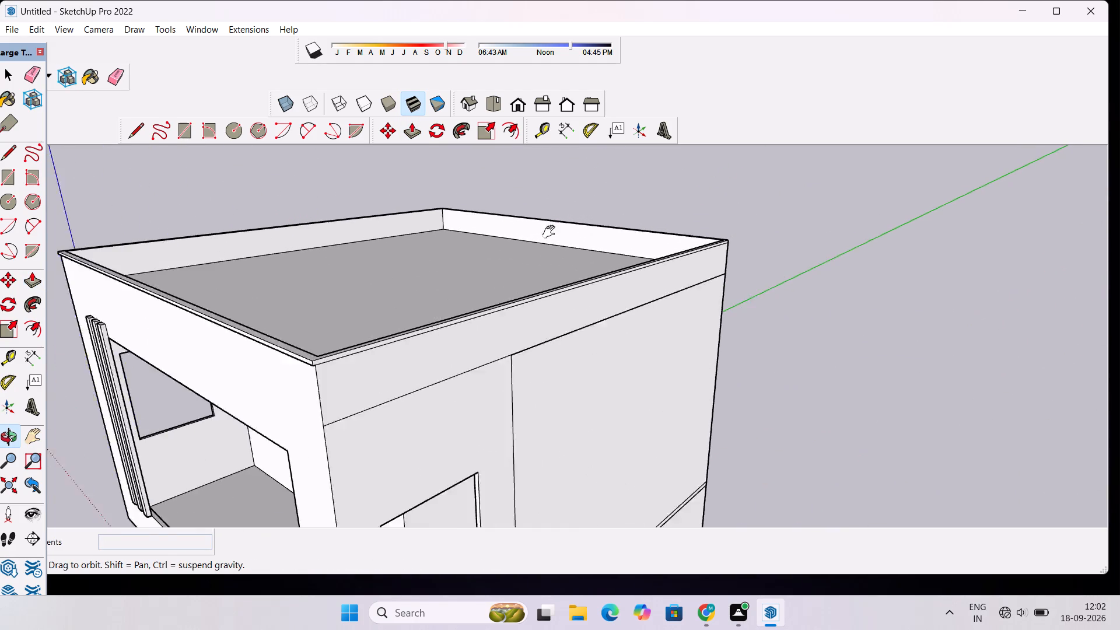
shift+drag(551, 232, 540, 232)
scroll(533, 231, down, 5)
scroll(471, 289, up, 10)
shift+drag(293, 289, 423, 271)
scroll(402, 276, up, 4)
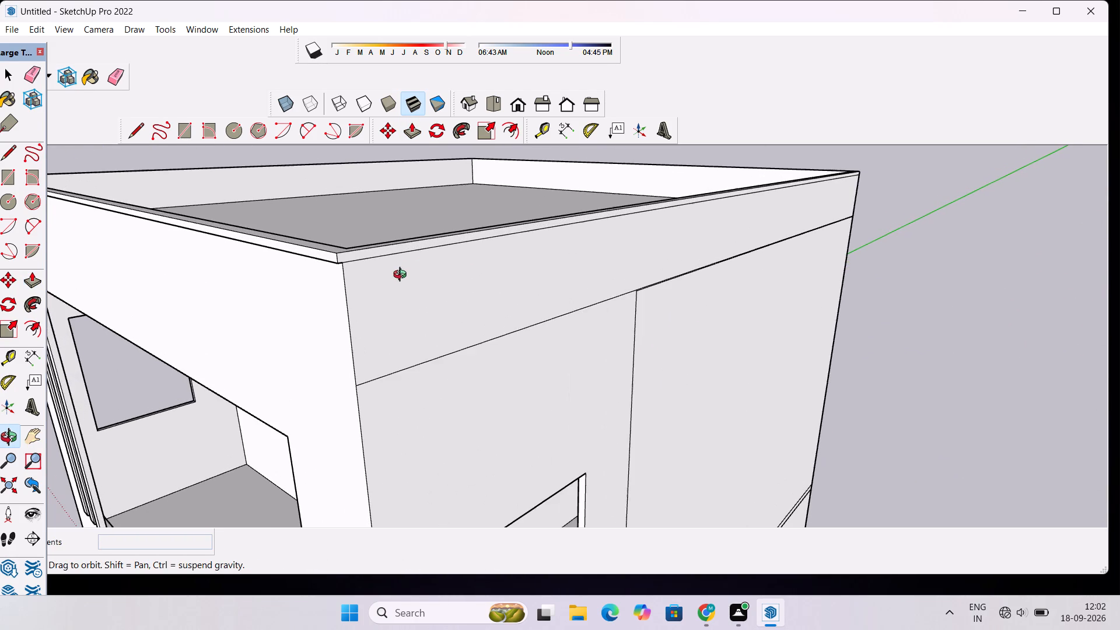
shift+drag(378, 280, 374, 260)
shift+scroll(374, 251, up, 3)
key(p)
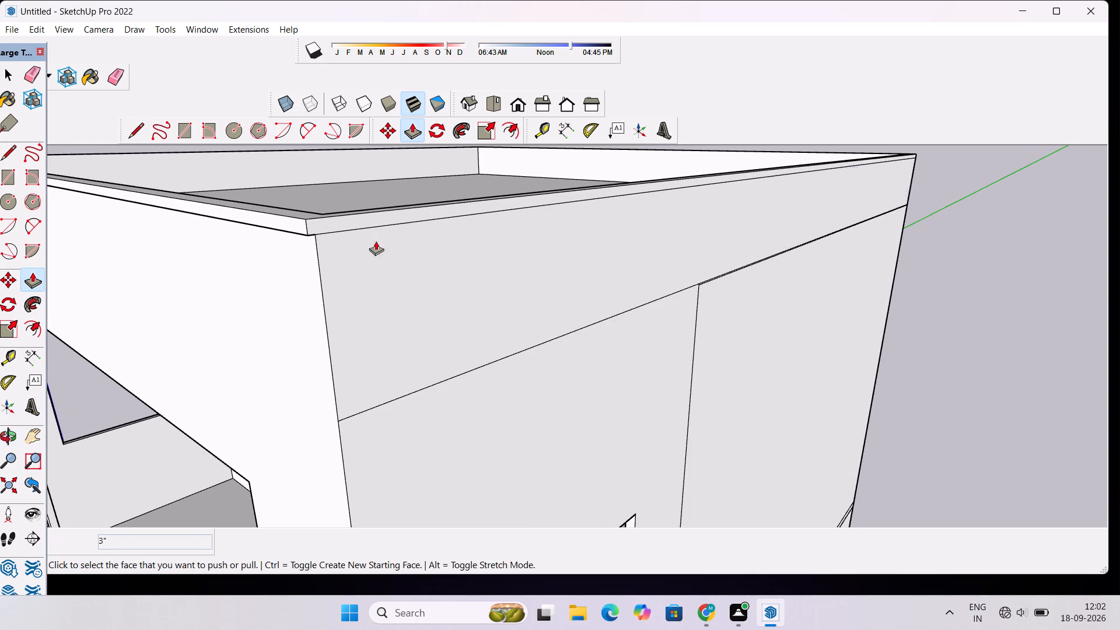
click(370, 215)
key(3)
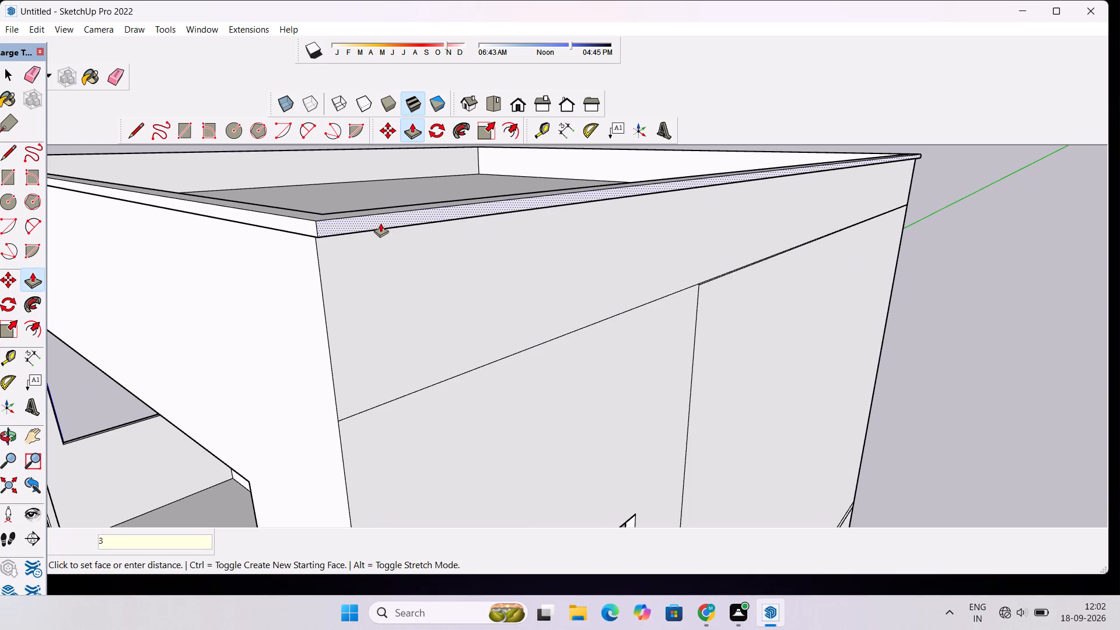
key(shift+quotedbl)
key(Return)
Push/Pull the thin strip along the top of the rear wall's parapet outward by 3".
key(o)
scroll(409, 164, down, 7)
drag(550, 279, 379, 295)
scroll(381, 289, down, 5)
shift+drag(568, 202, 528, 280)
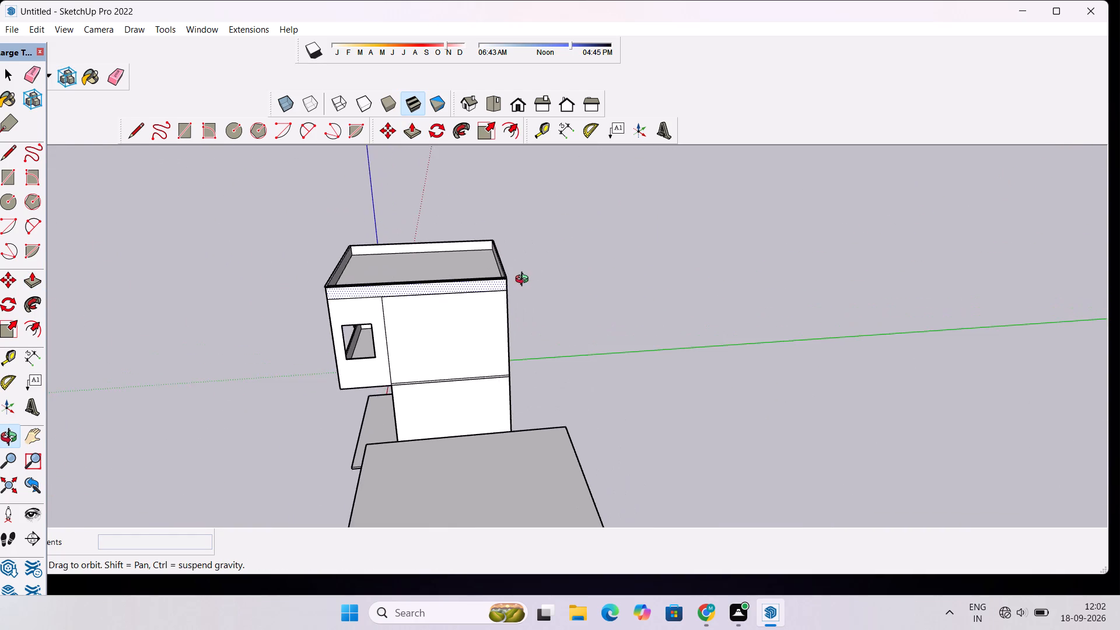
scroll(524, 281, up, 3)
drag(551, 257, 418, 264)
scroll(491, 240, up, 10)
drag(510, 284, 458, 289)
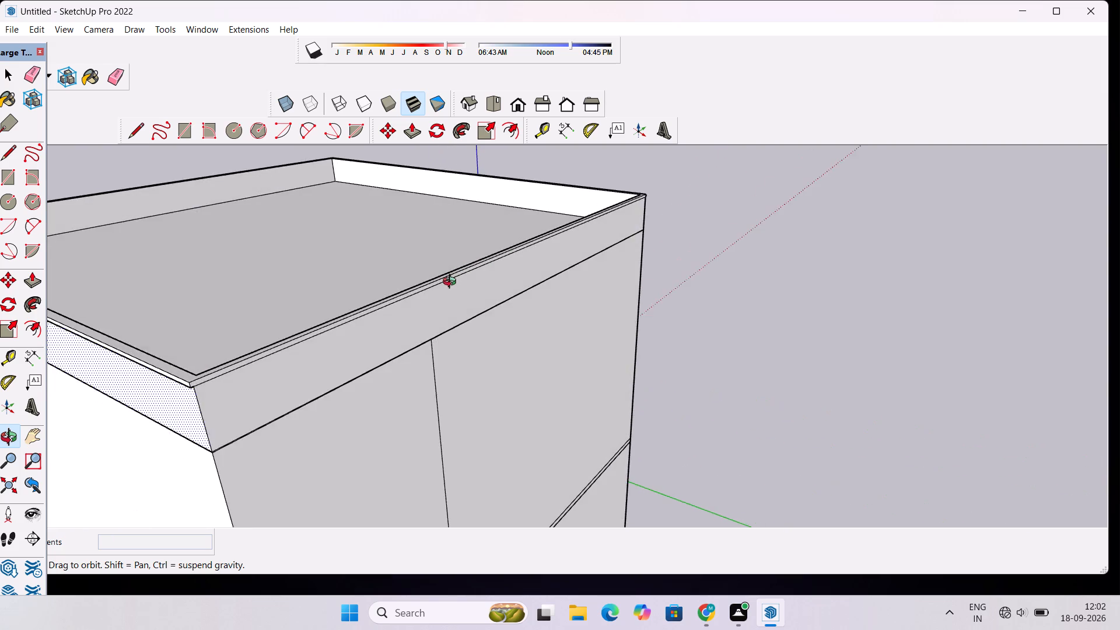
scroll(452, 282, down, 4)
shift+drag(452, 282, 564, 293)
scroll(486, 307, up, 5)
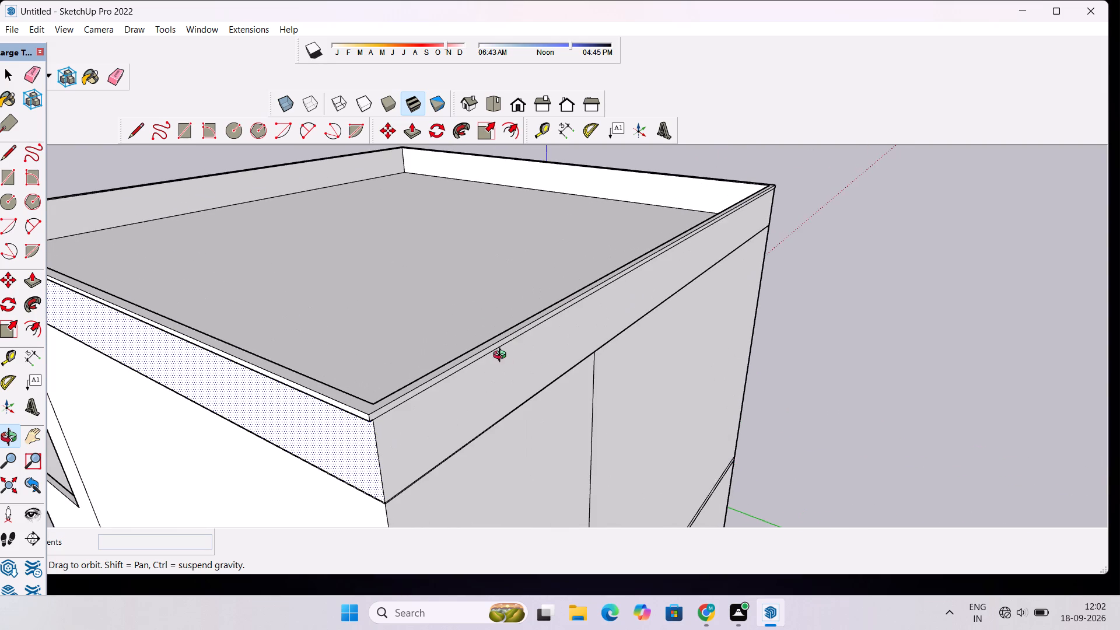
drag(492, 351, 438, 299)
scroll(519, 338, up, 3)
drag(562, 315, 525, 319)
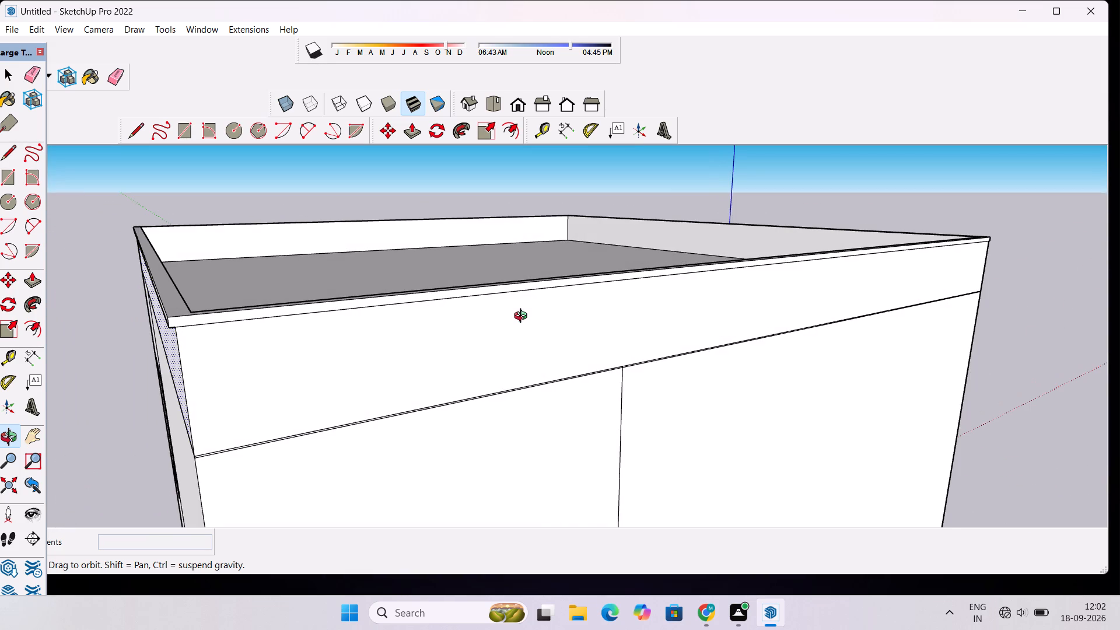
key(p)
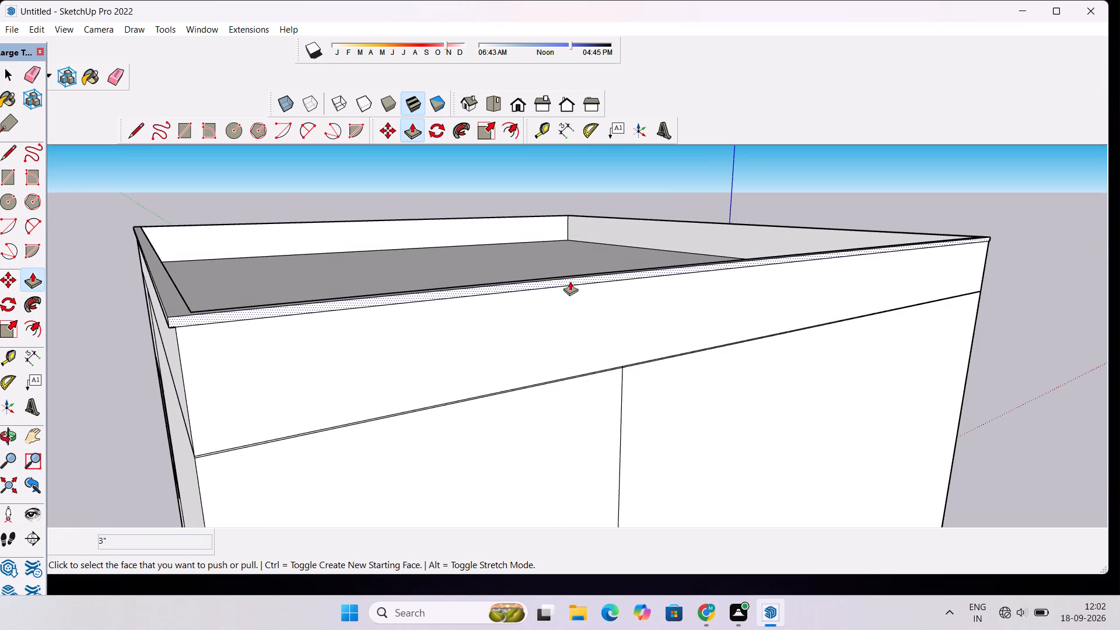
click(570, 281)
text(3")
key(Return)
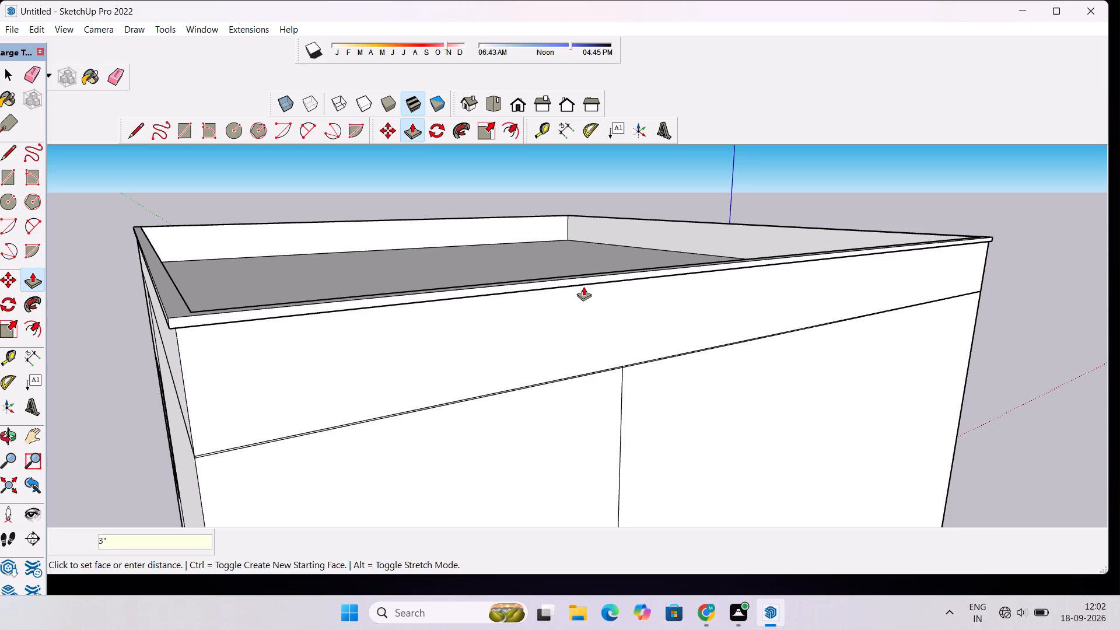
Examine the projecting coping around the roof parapet from the rear, the side and the front of the building.
key(o)
scroll(595, 295, down, 4)
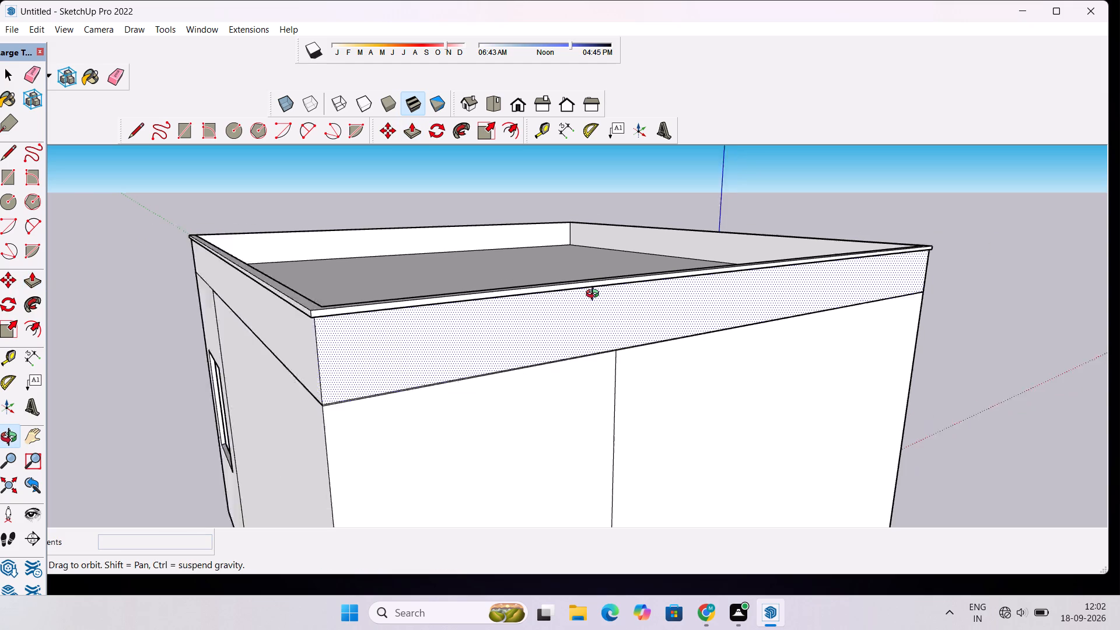
scroll(595, 295, down, 2)
drag(387, 348, 651, 350)
scroll(661, 341, down, 5)
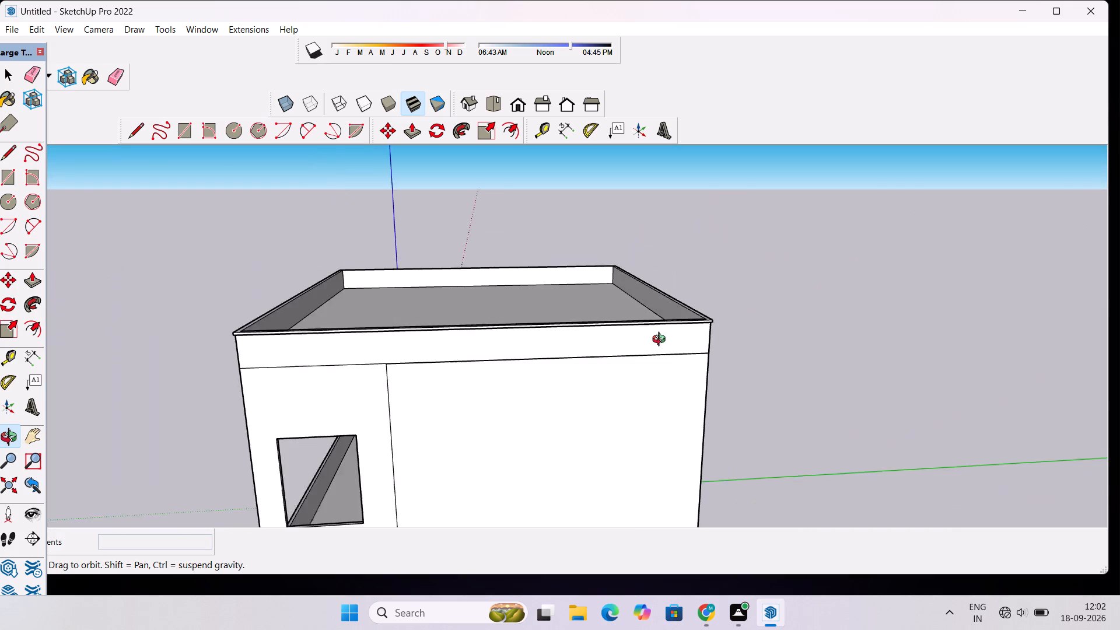
scroll(661, 341, down, 7)
drag(346, 358, 566, 379)
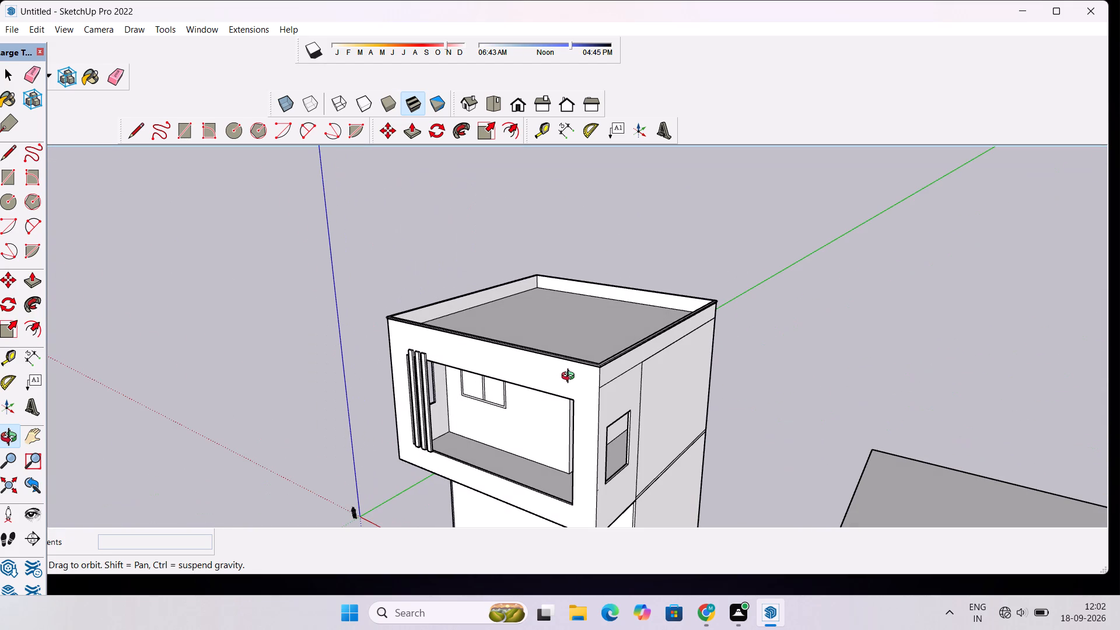
scroll(571, 377, down, 3)
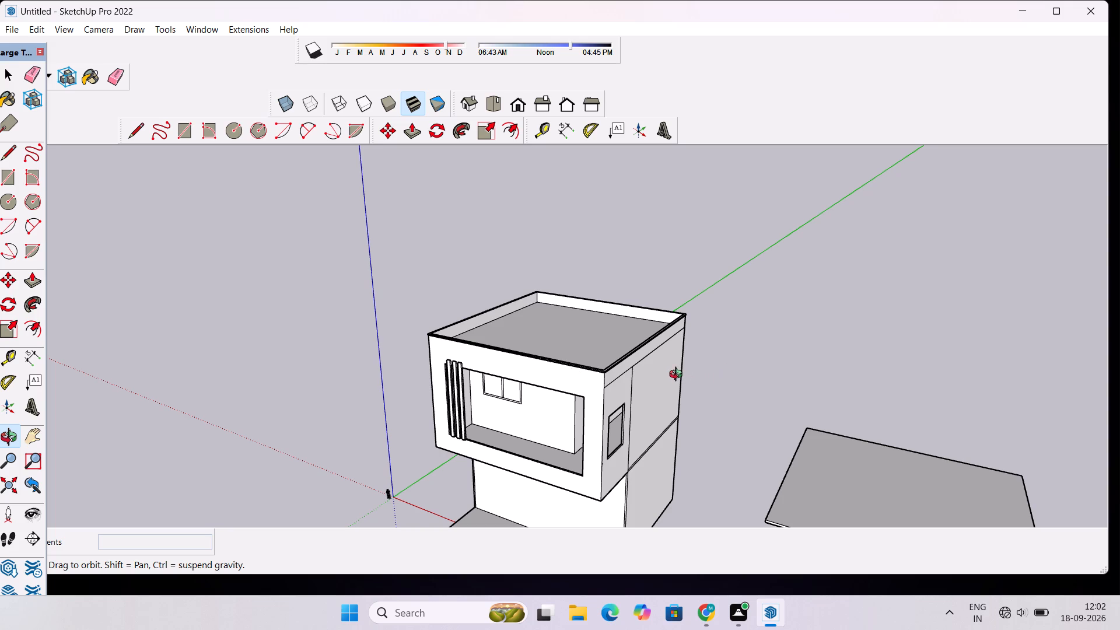
Examine the whole building from several angles, including the front opening, vertical slats, side windows and parapet coping.
scroll(678, 376, down, 6)
scroll(671, 379, up, 1)
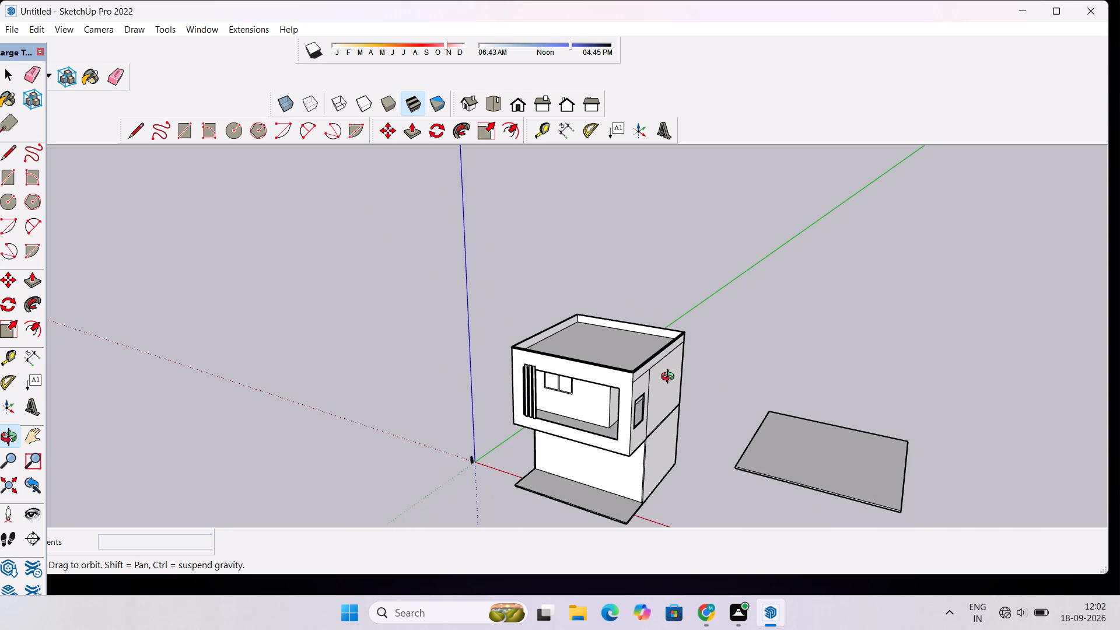
scroll(670, 378, up, 6)
scroll(670, 376, down, 8)
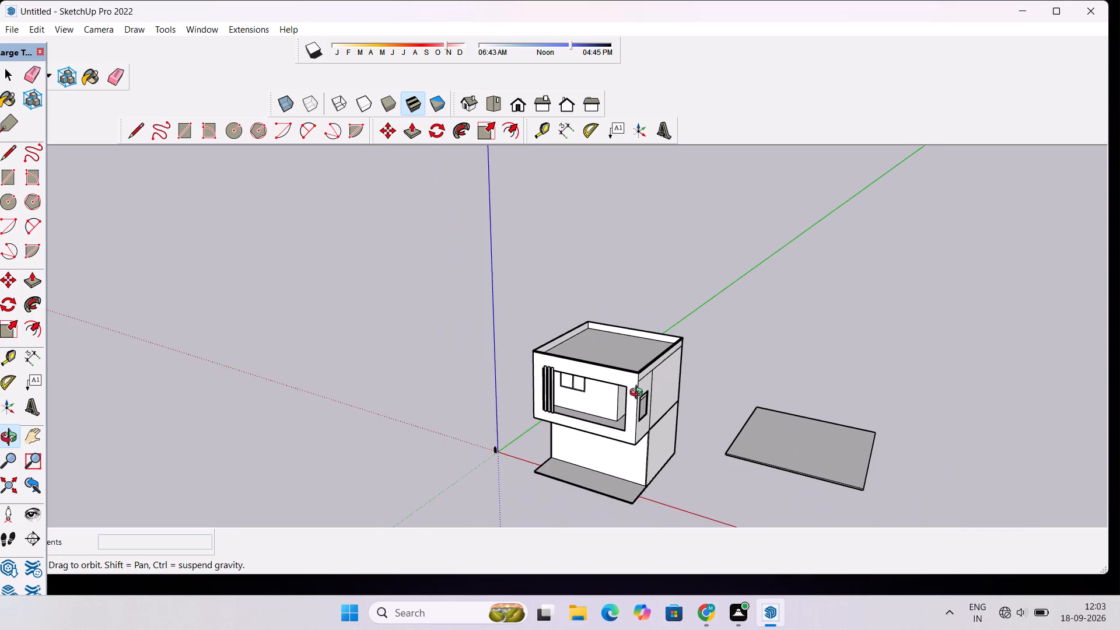
drag(573, 397, 750, 372)
scroll(635, 373, up, 9)
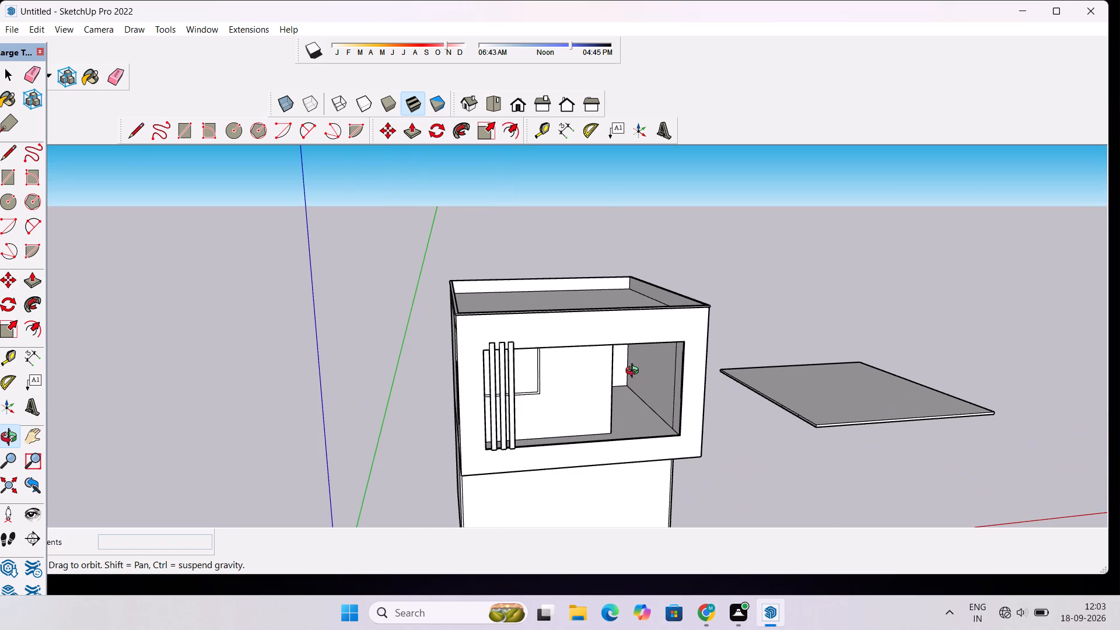
scroll(636, 370, down, 2)
drag(703, 390, 629, 393)
scroll(629, 392, up, 3)
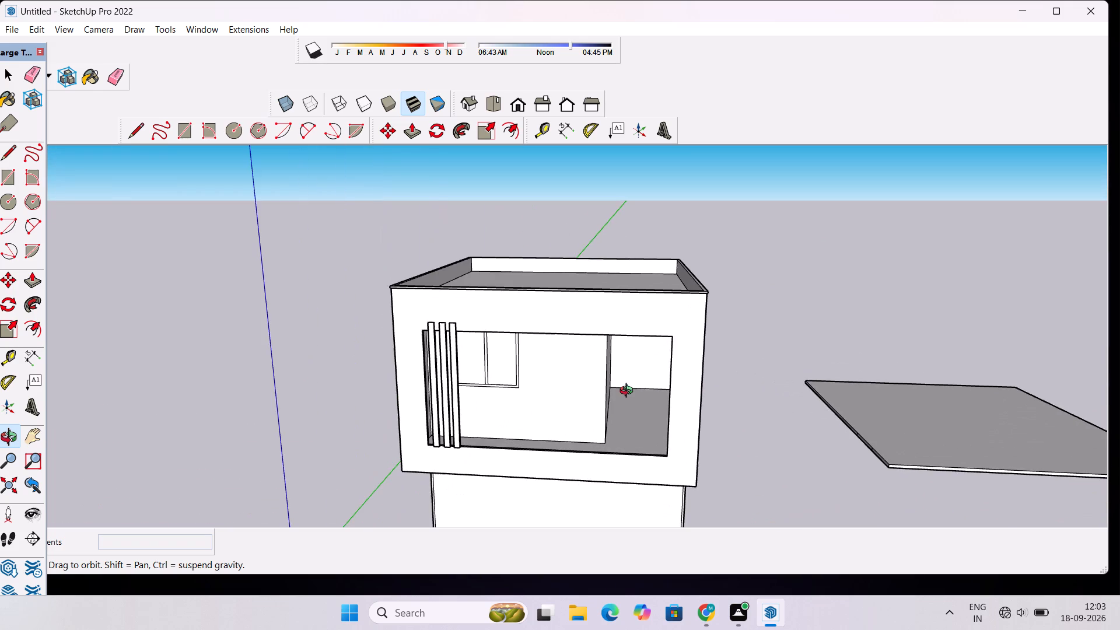
shift+drag(632, 387, 687, 388)
scroll(689, 388, up, 4)
scroll(689, 388, down, 9)
drag(665, 413, 695, 414)
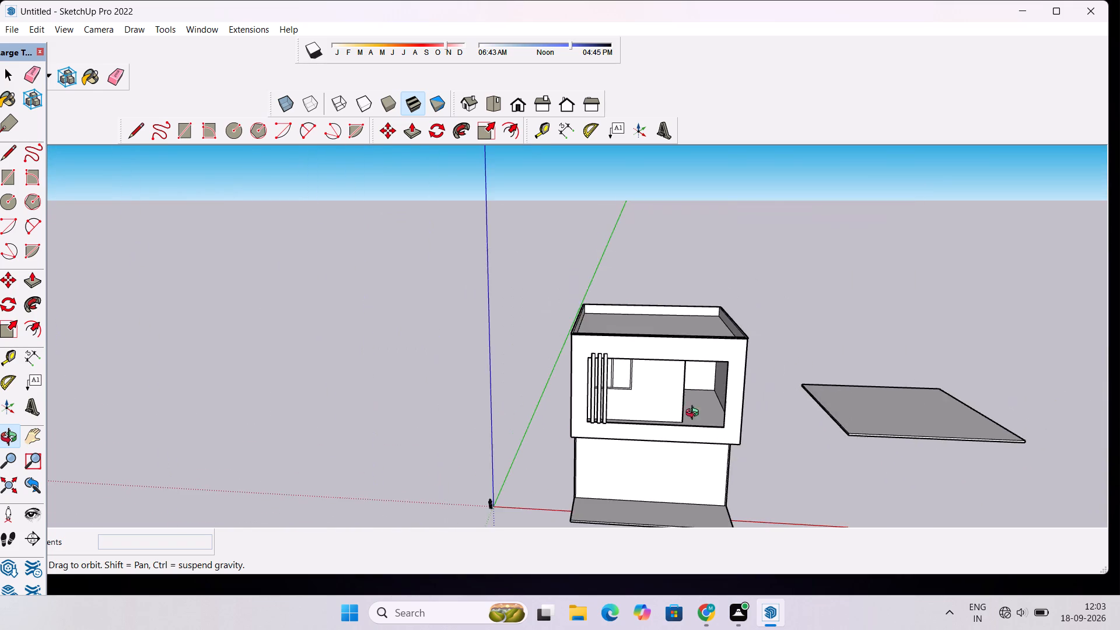
drag(695, 414, 684, 365)
scroll(611, 370, up, 5)
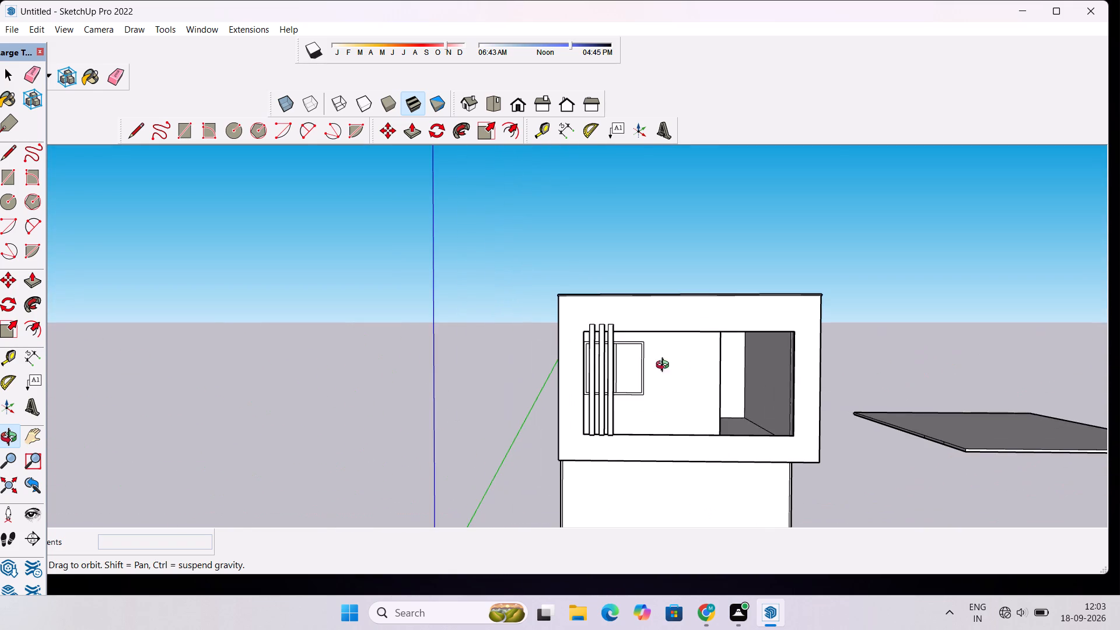
scroll(688, 366, up, 7)
drag(688, 366, 778, 361)
scroll(798, 342, down, 11)
scroll(827, 327, up, 1)
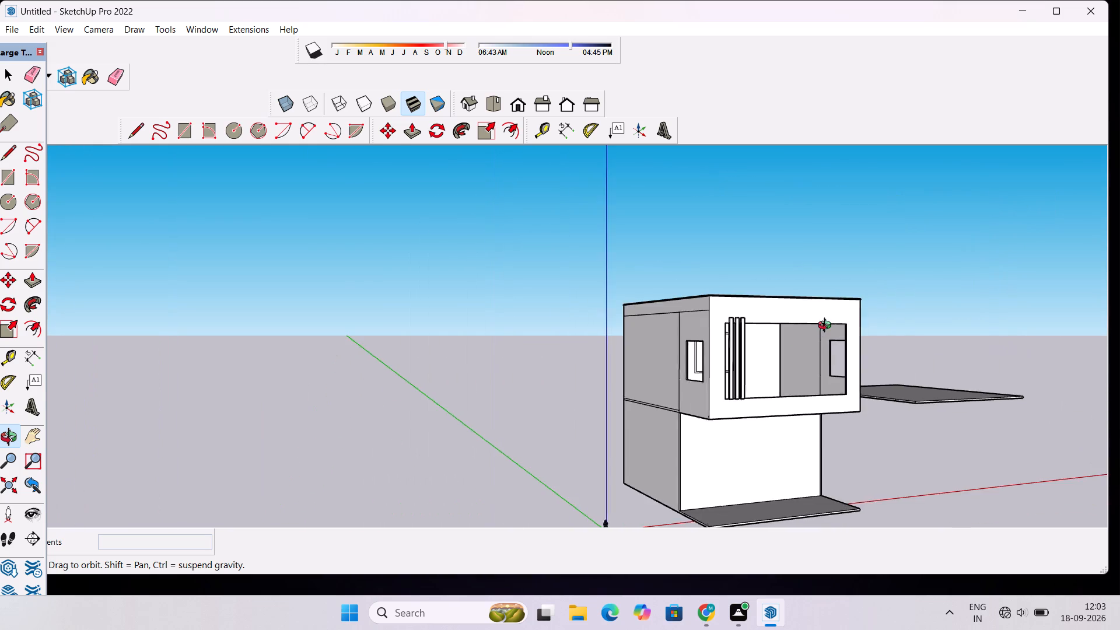
scroll(827, 327, up, 5)
drag(930, 348, 636, 293)
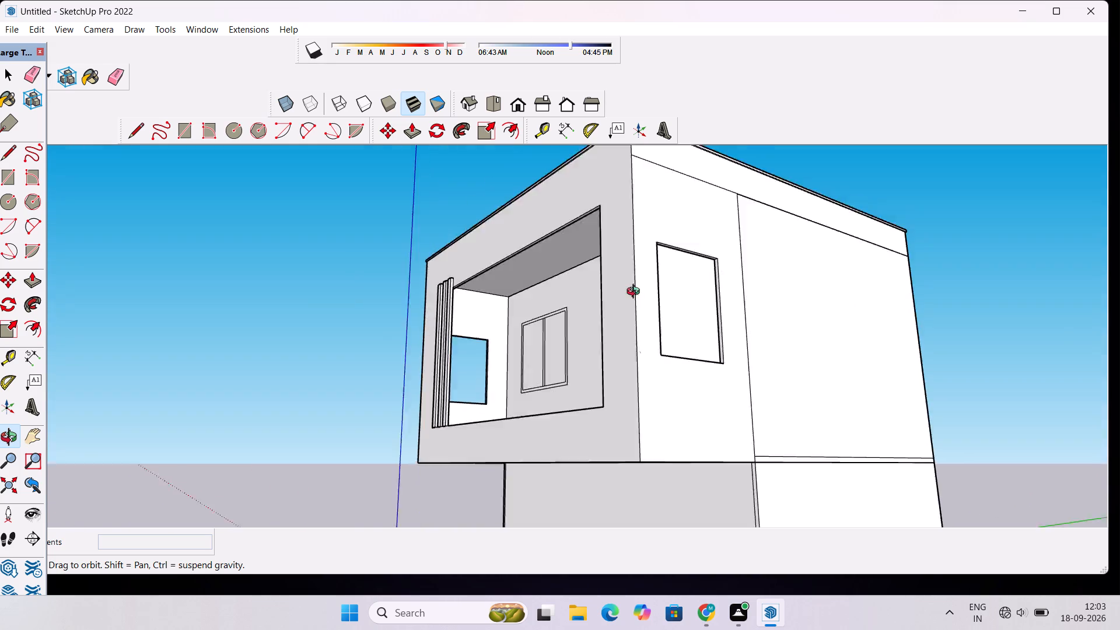
drag(636, 293, 789, 383)
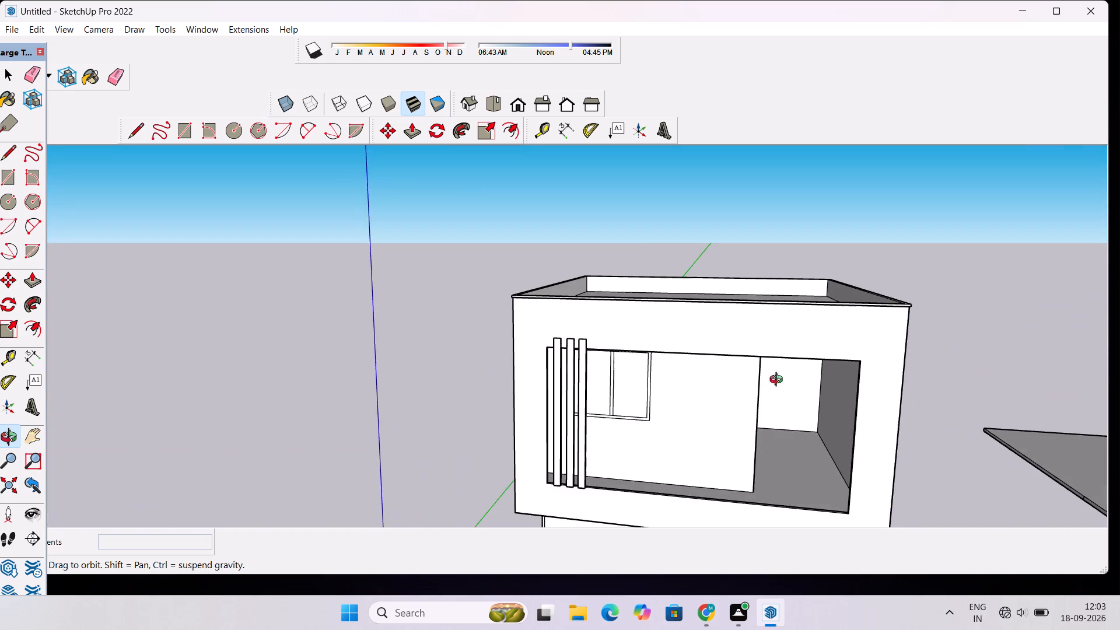
scroll(709, 372, down, 6)
shift+drag(706, 382, 879, 379)
shift+drag(887, 381, 822, 367)
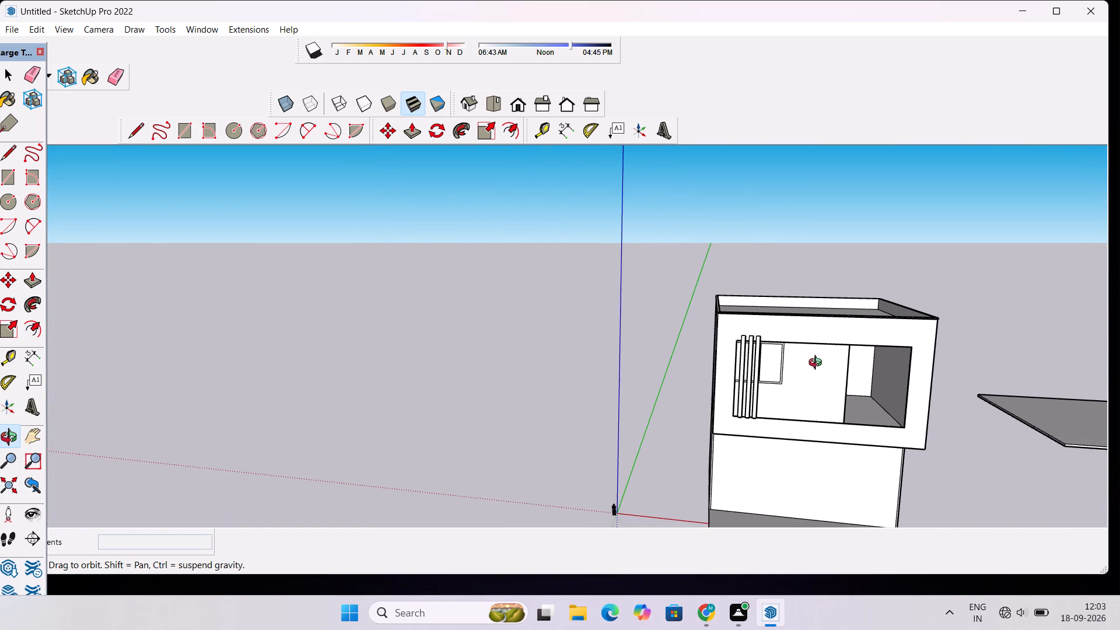
shift+scroll(907, 372, up, 2)
drag(774, 407, 857, 416)
shift+drag(858, 415, 790, 412)
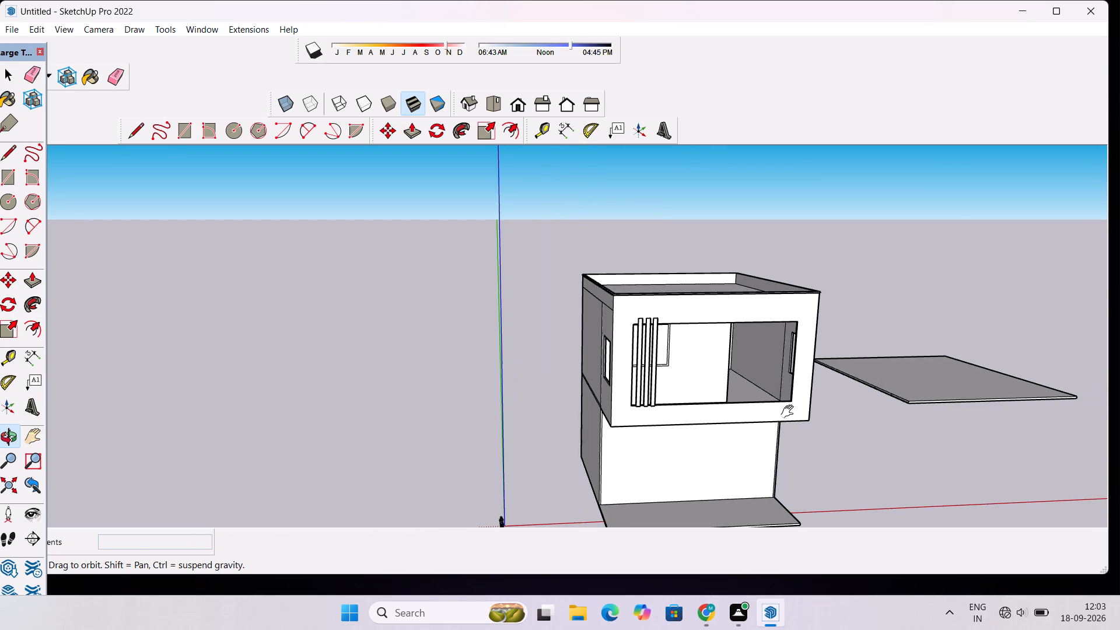
scroll(762, 384, up, 4)
scroll(621, 374, up, 5)
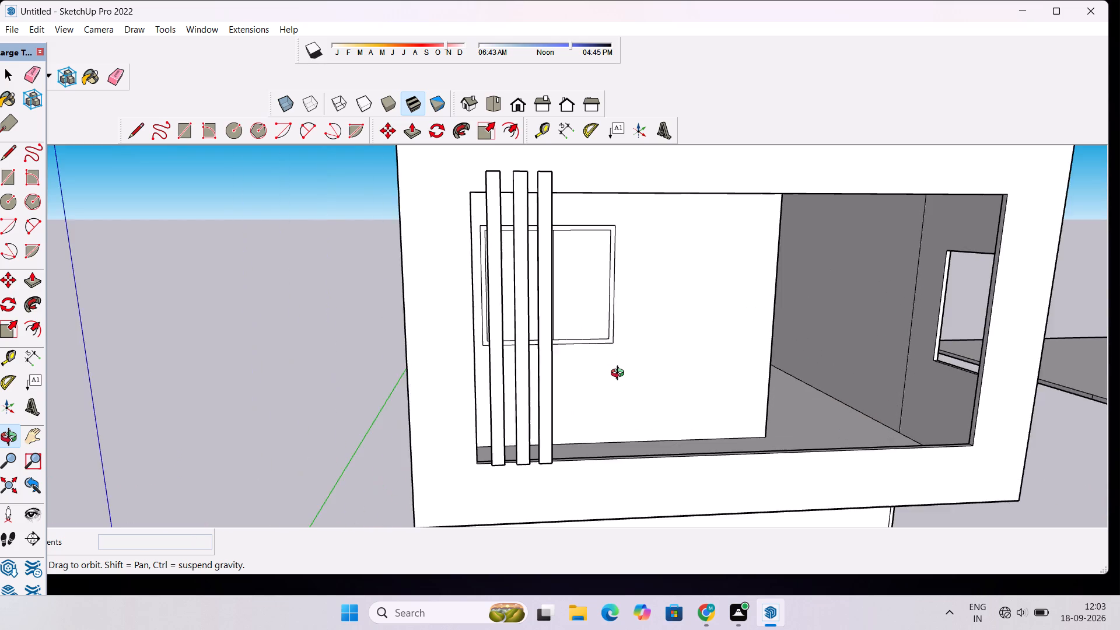
scroll(620, 374, up, 4)
scroll(620, 374, down, 7)
drag(800, 404, 715, 495)
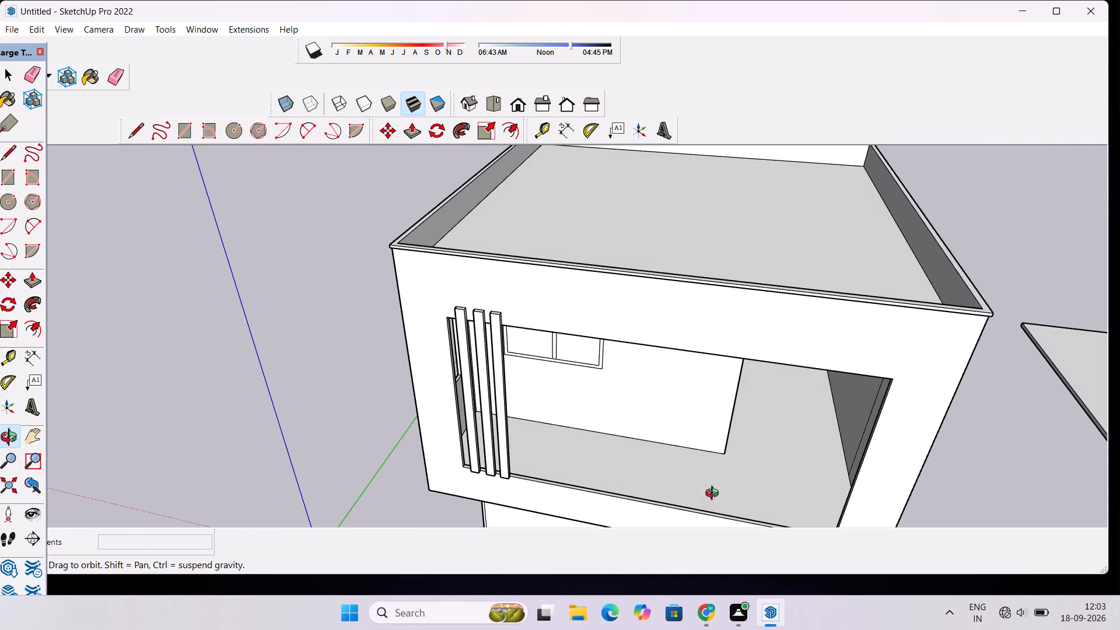
scroll(670, 494, up, 4)
shift+drag(670, 491, 676, 387)
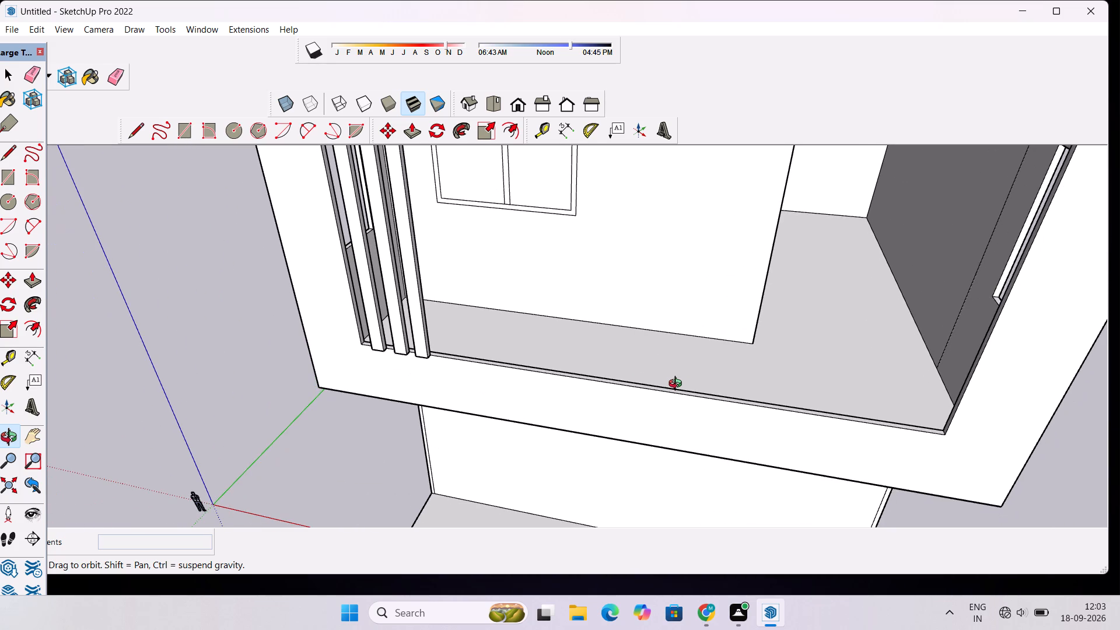
scroll(680, 384, down, 2)
drag(727, 411, 994, 490)
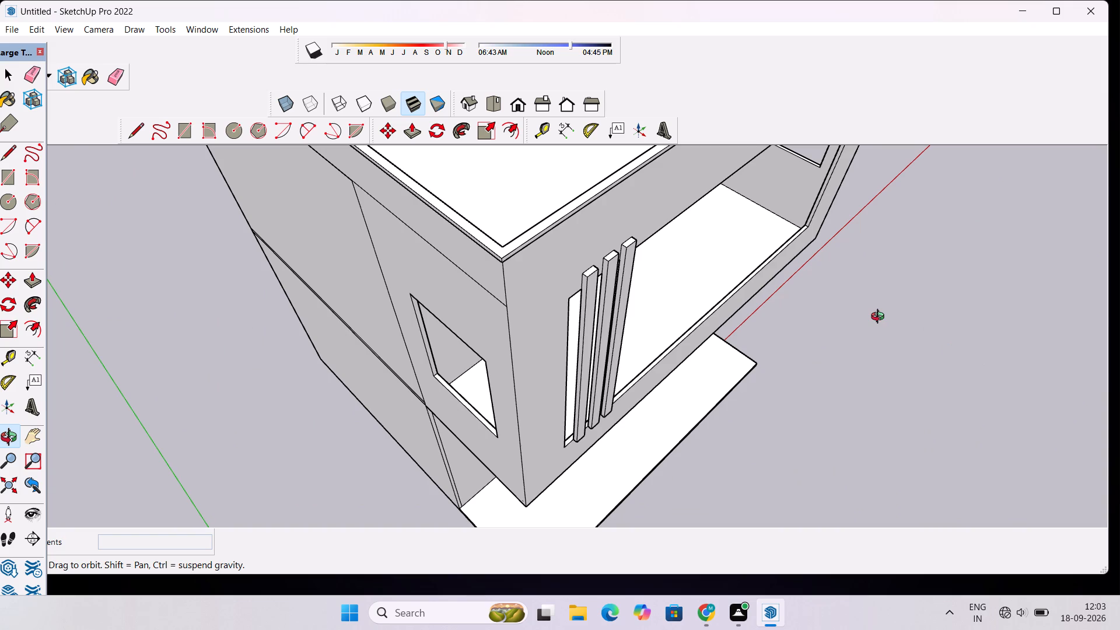
scroll(850, 310, up, 2)
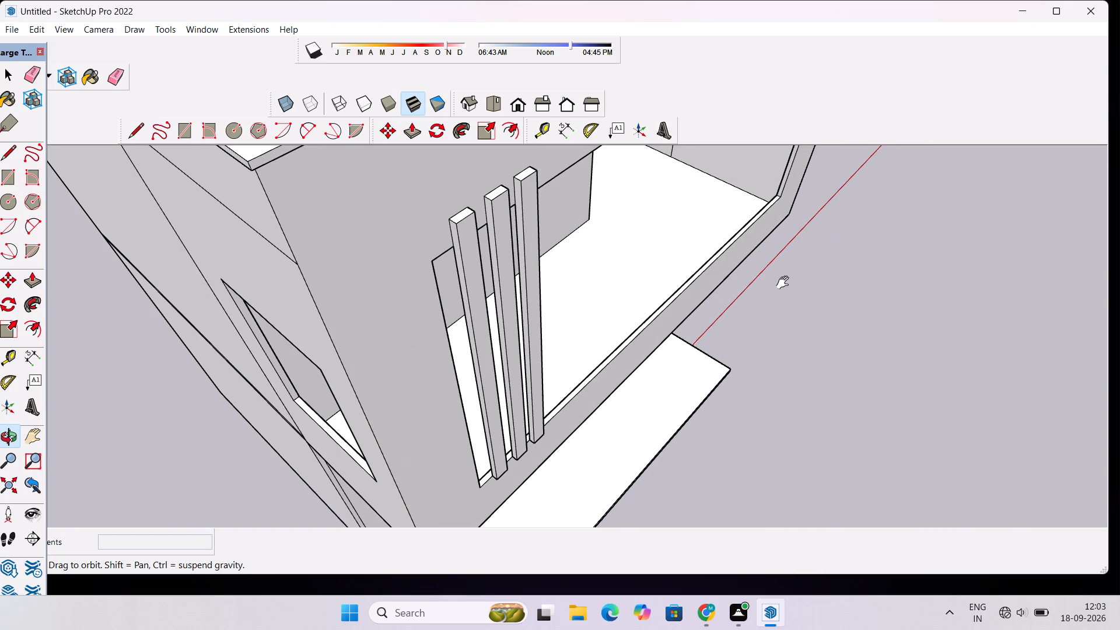
shift+drag(785, 282, 802, 315)
scroll(807, 309, down, 1)
shift+drag(797, 296, 797, 320)
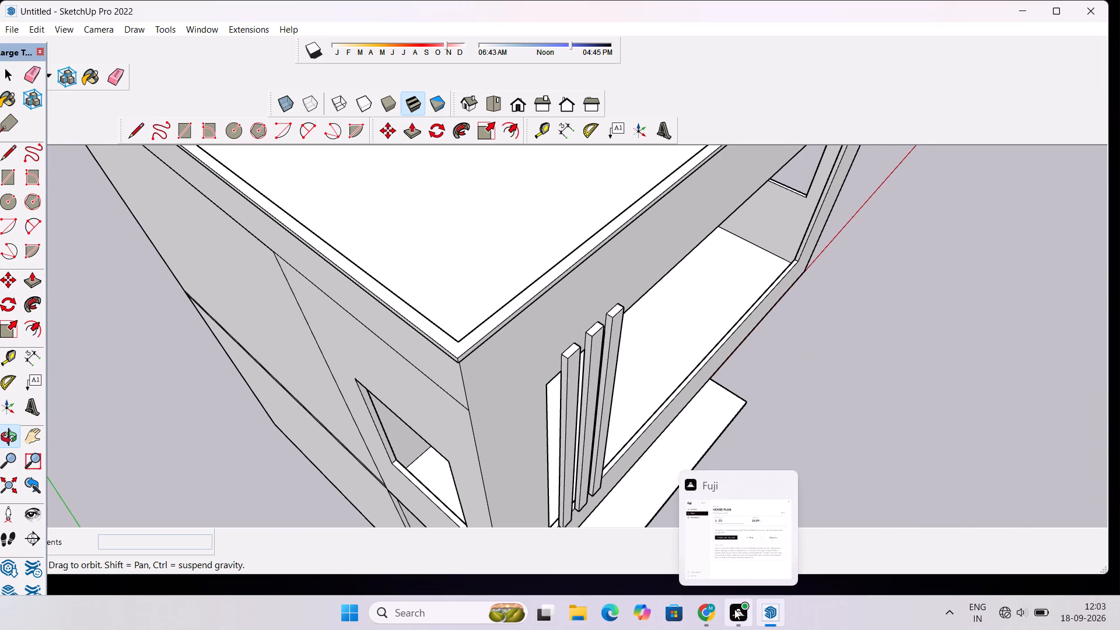
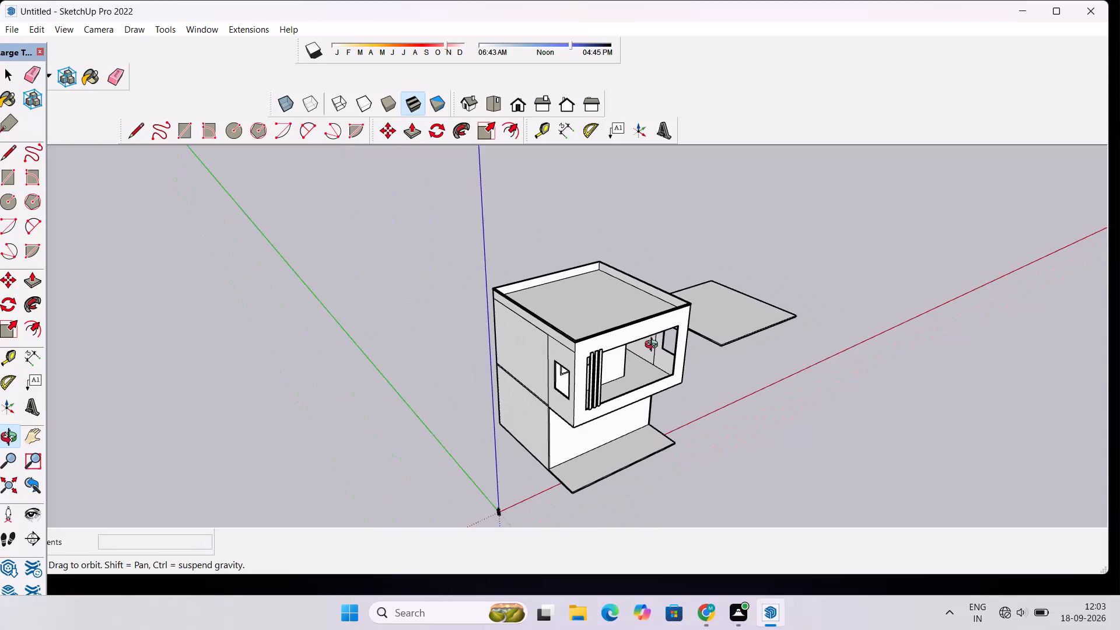
Examine the upper storey from the front and the slatted side, including the slats, side windows and parapet coping.
scroll(706, 346, up, 6)
scroll(586, 370, up, 7)
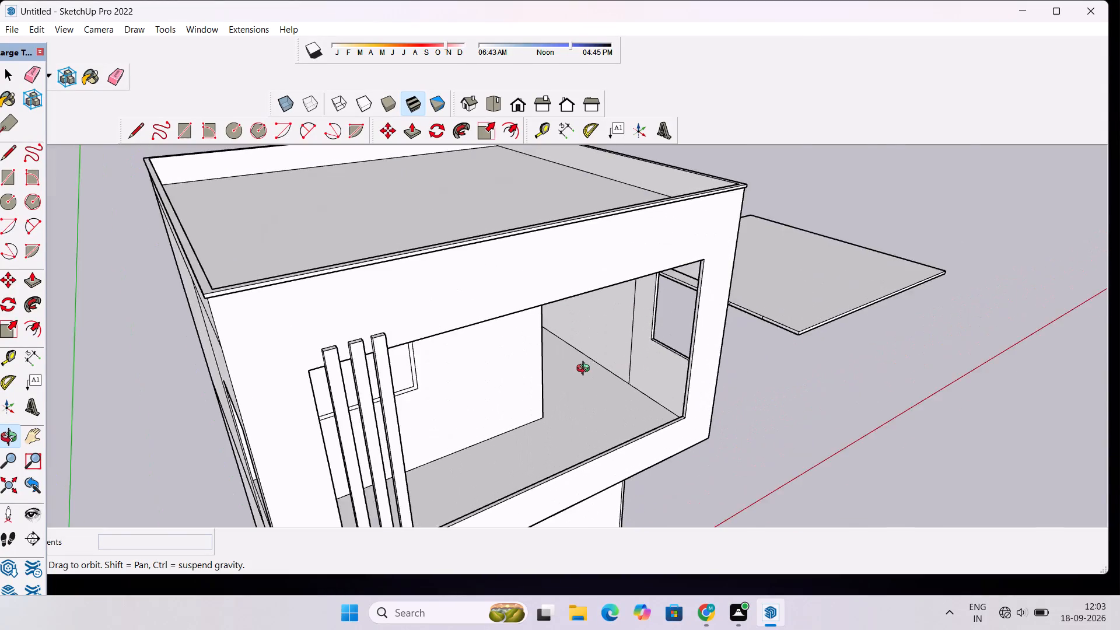
scroll(586, 370, up, 3)
drag(587, 369, 680, 376)
scroll(684, 373, down, 10)
scroll(977, 341, down, 4)
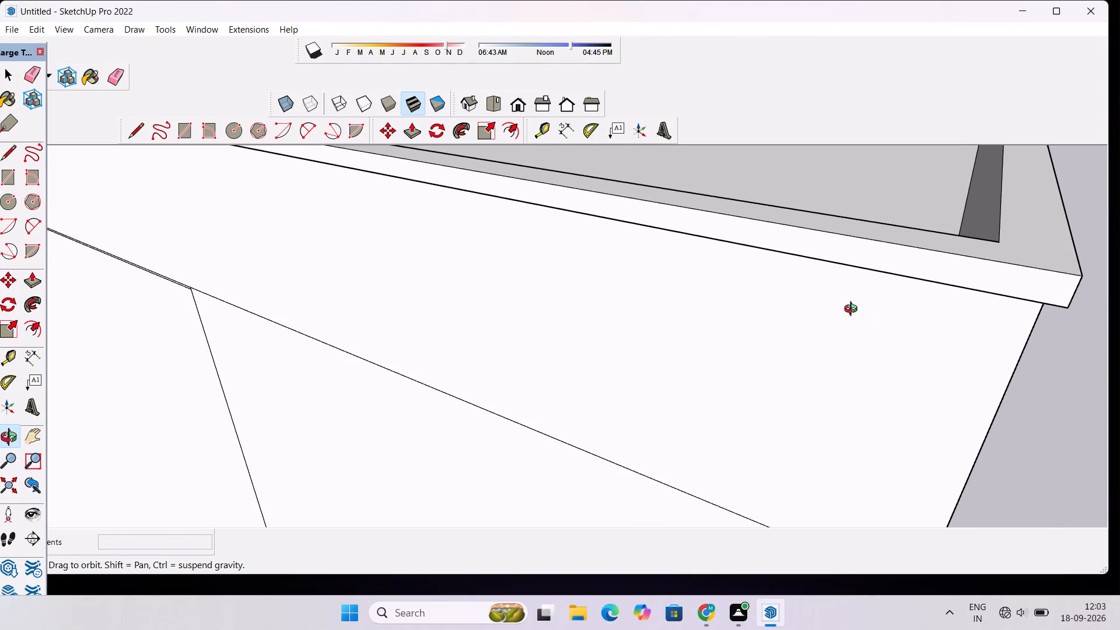
click(512, 108)
scroll(575, 190, down, 10)
drag(467, 201, 516, 281)
scroll(530, 235, down, 3)
shift+drag(477, 213, 570, 202)
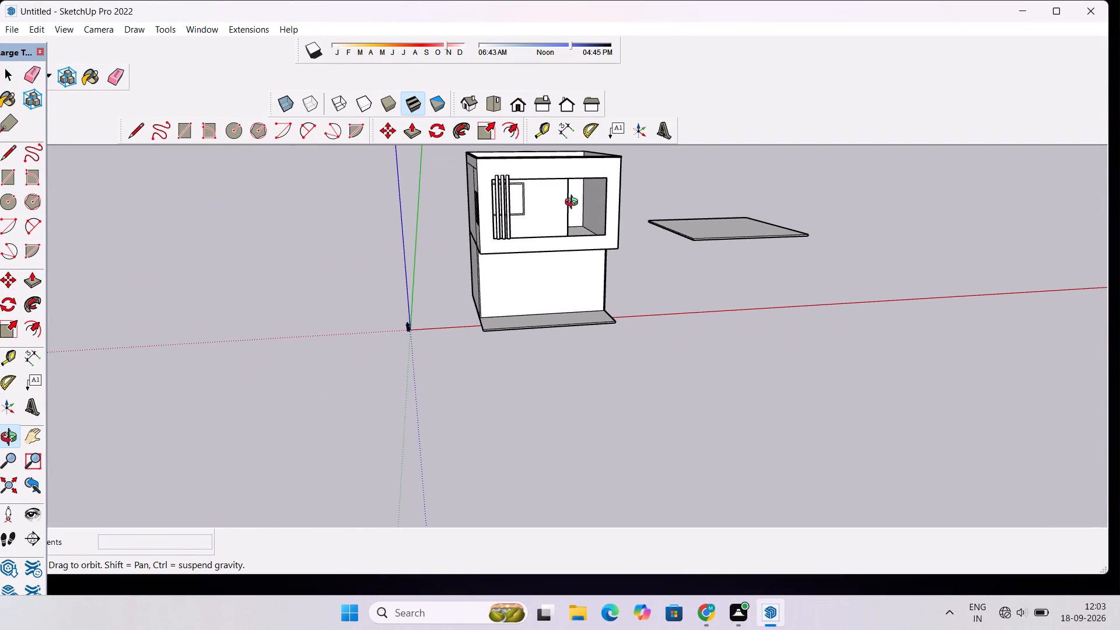
scroll(574, 204, up, 1)
scroll(575, 216, down, 2)
scroll(574, 216, up, 7)
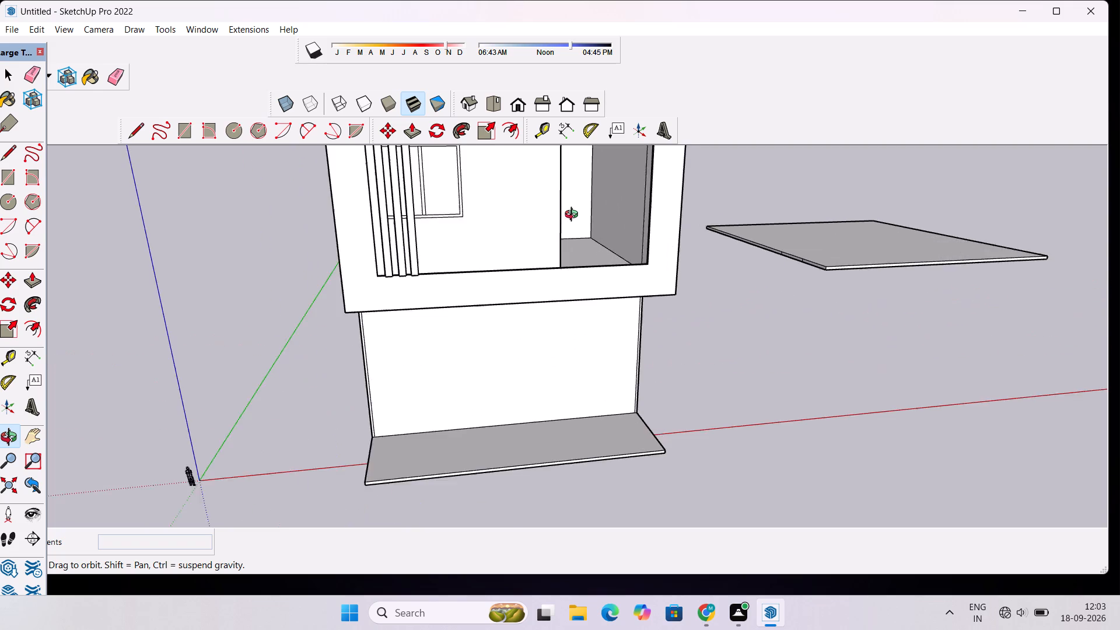
drag(557, 222, 770, 246)
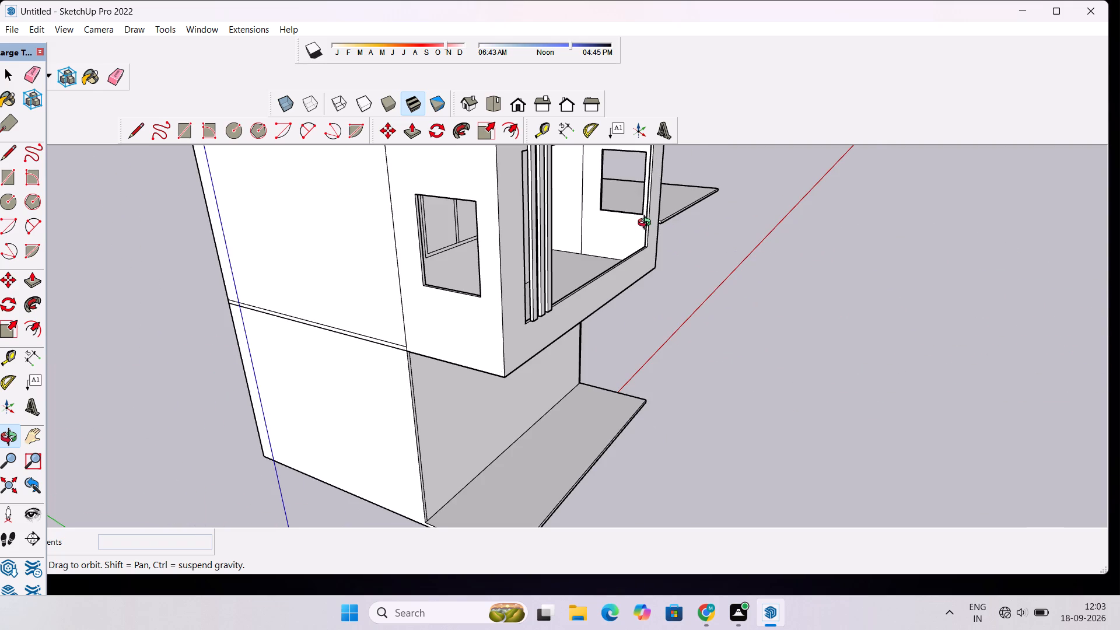
scroll(649, 222, up, 2)
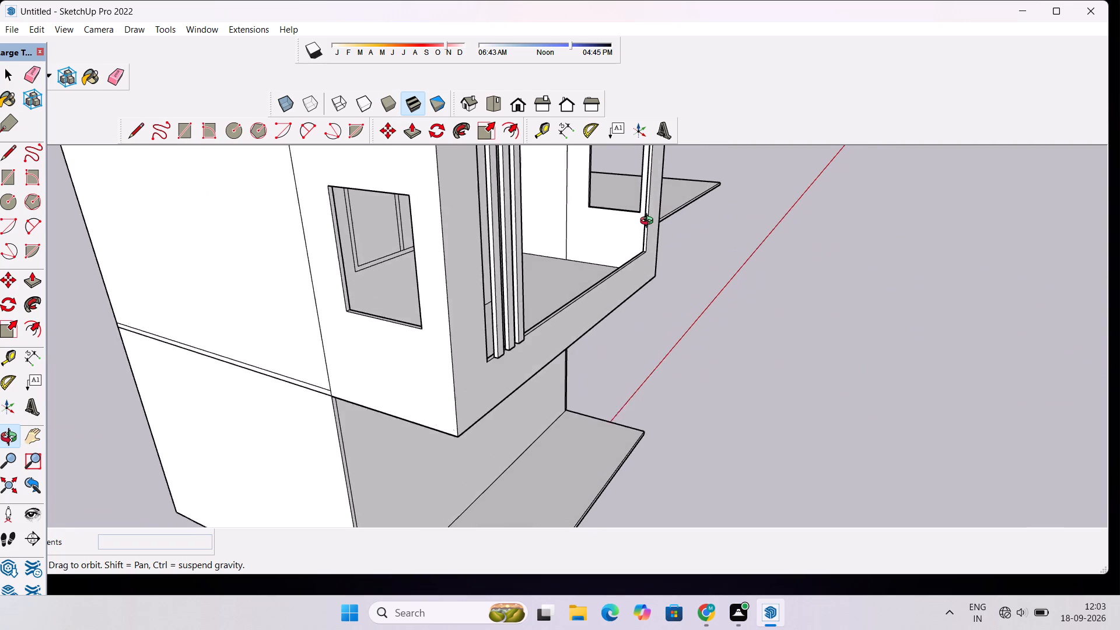
scroll(649, 222, up, 1)
scroll(650, 222, down, 3)
shift+drag(648, 223, 671, 314)
scroll(662, 310, up, 4)
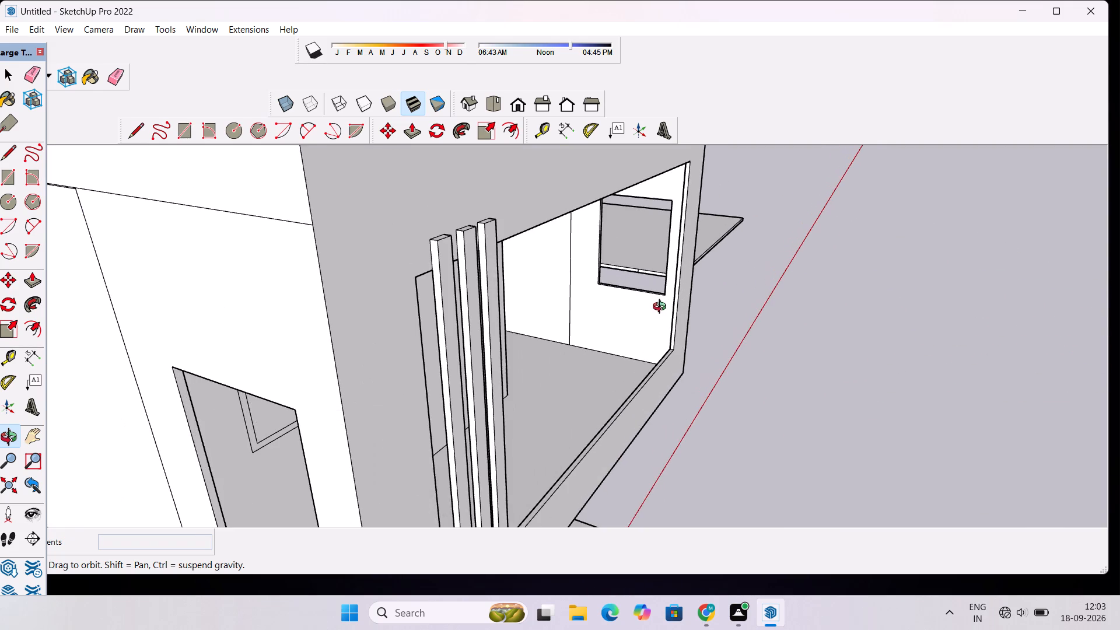
scroll(662, 307, down, 2)
drag(661, 305, 722, 307)
scroll(643, 276, up, 4)
drag(733, 306, 632, 290)
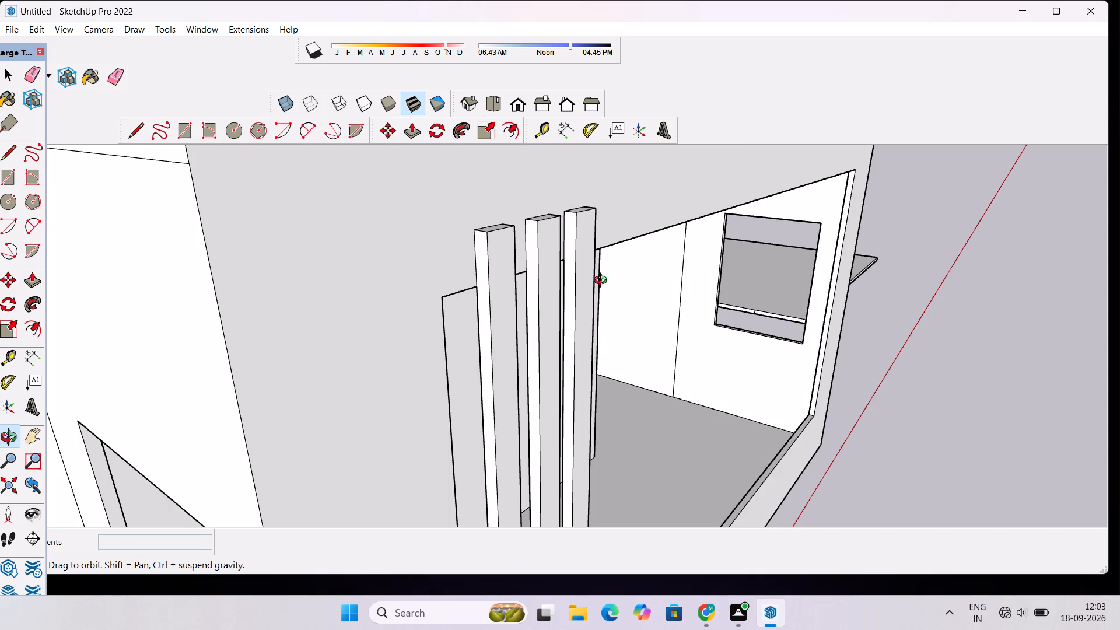
scroll(793, 258, down, 2)
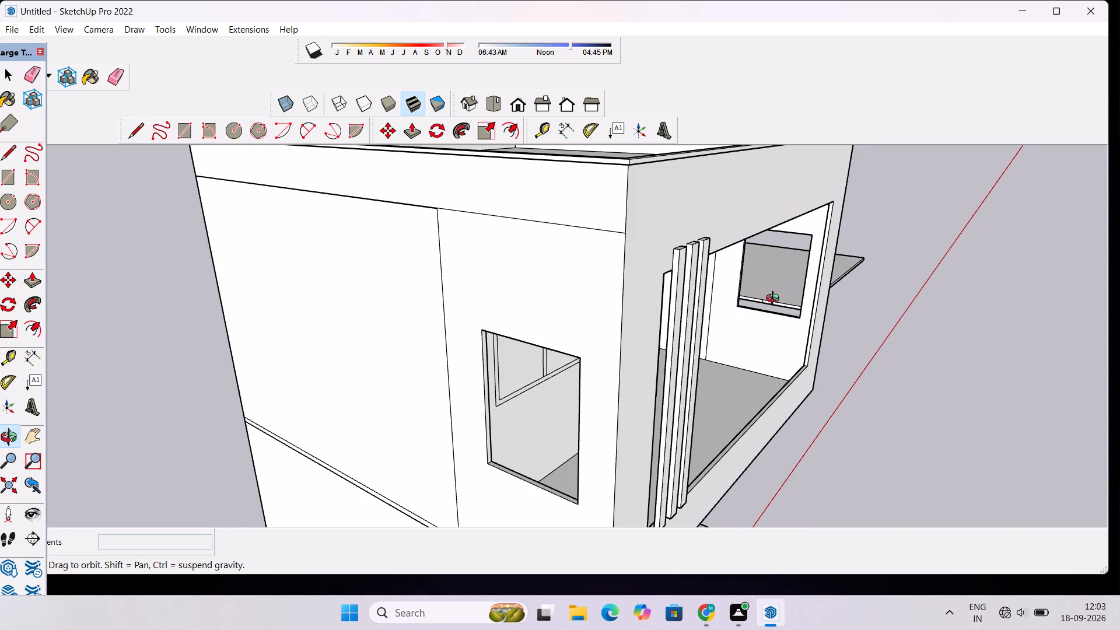
scroll(779, 319, up, 5)
drag(798, 332, 866, 334)
drag(866, 334, 807, 314)
click(514, 103)
scroll(551, 187, down, 2)
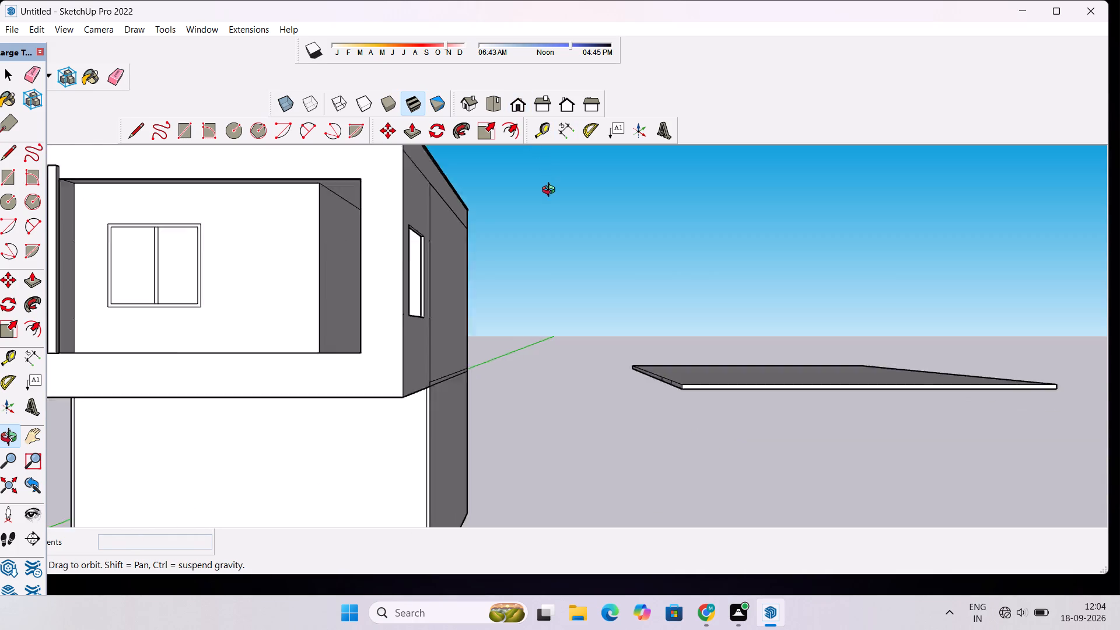
scroll(551, 191, down, 8)
Examine the front opening's frame, its lower corner away from the slats, and the side window seen through it.
drag(409, 229, 503, 366)
scroll(474, 343, up, 5)
drag(446, 343, 626, 342)
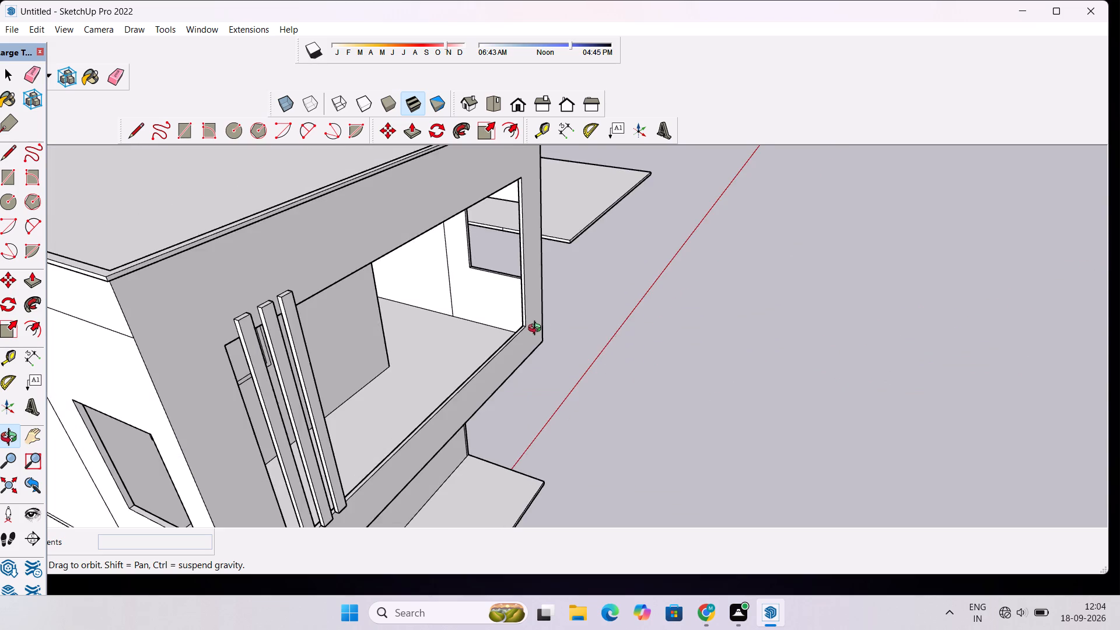
scroll(534, 329, up, 4)
scroll(481, 304, up, 3)
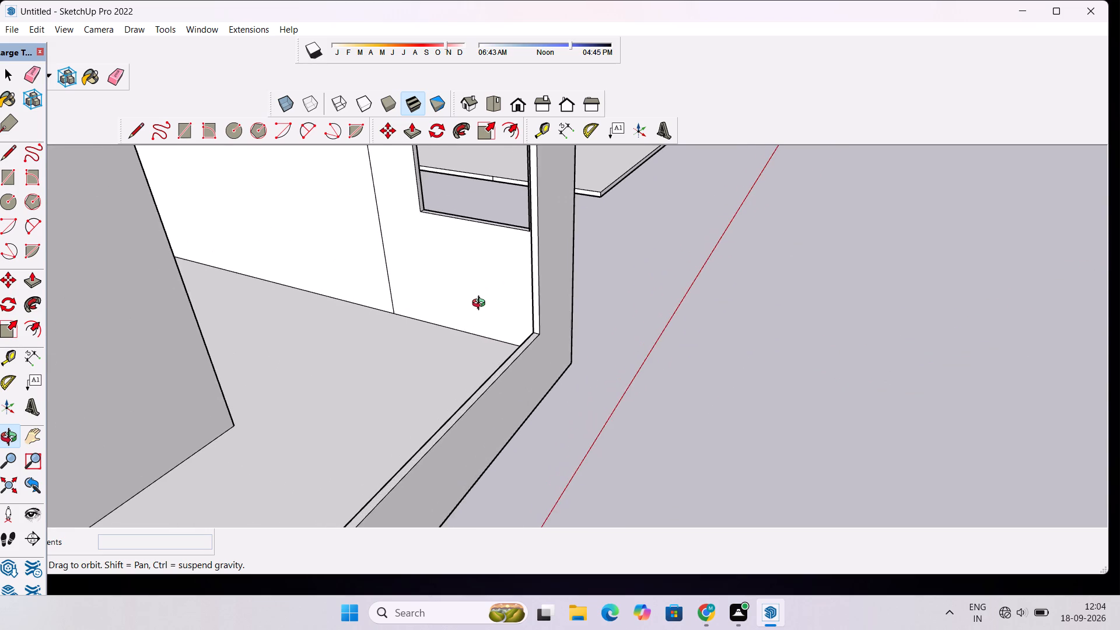
scroll(481, 304, down, 3)
shift+drag(483, 304, 537, 319)
scroll(543, 319, down, 4)
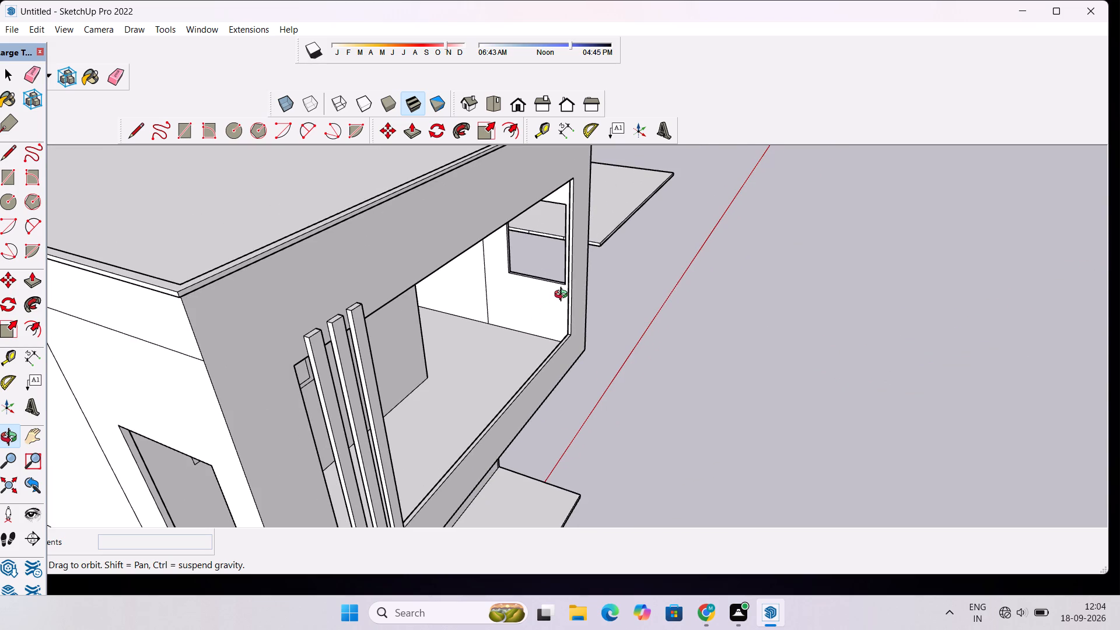
scroll(563, 296, up, 1)
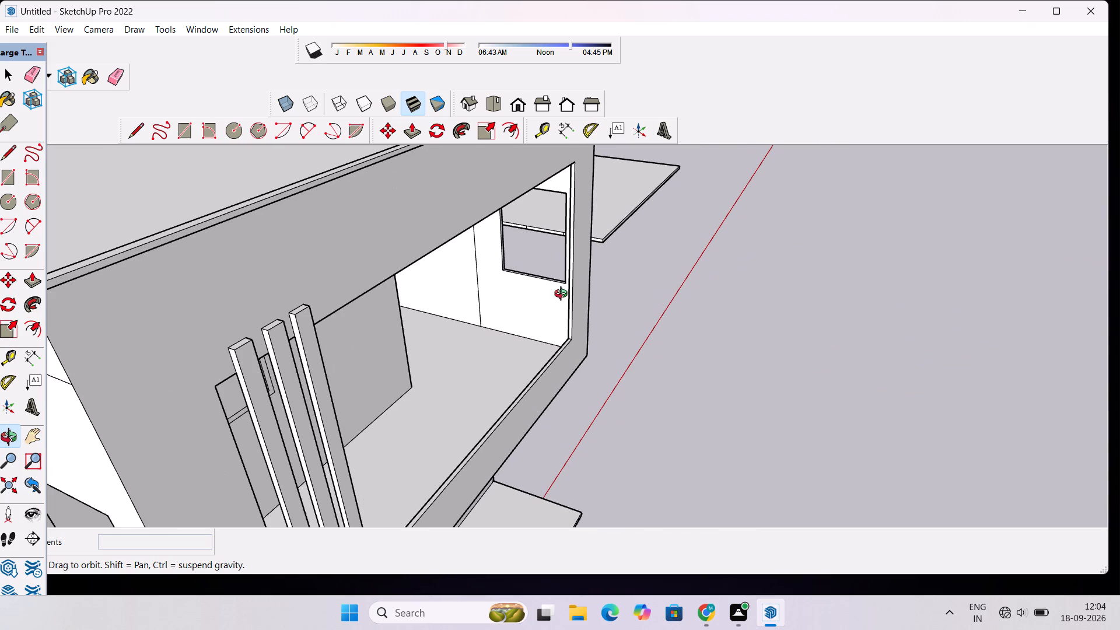
scroll(562, 295, up, 1)
scroll(562, 294, down, 1)
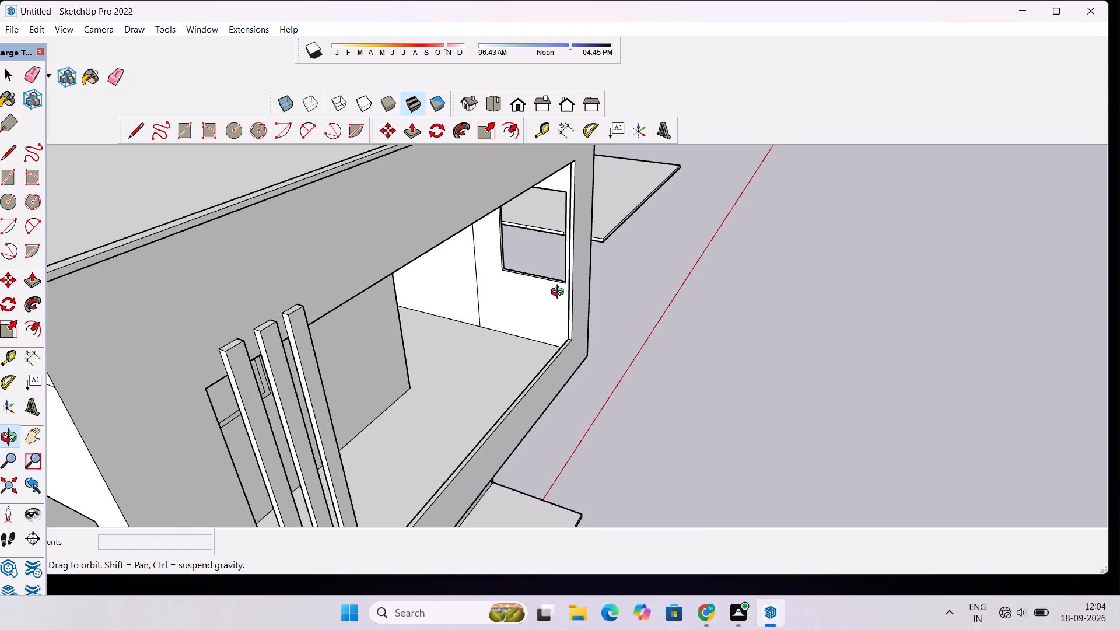
scroll(560, 293, up, 1)
shift+click(565, 289)
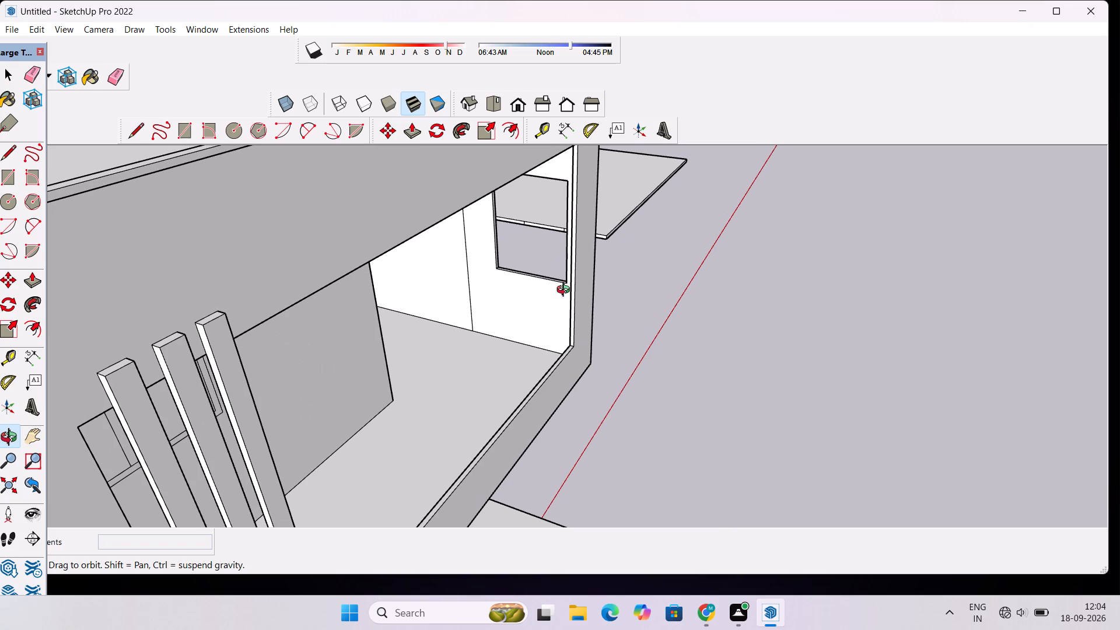
scroll(565, 290, up, 3)
shift+drag(563, 289, 568, 327)
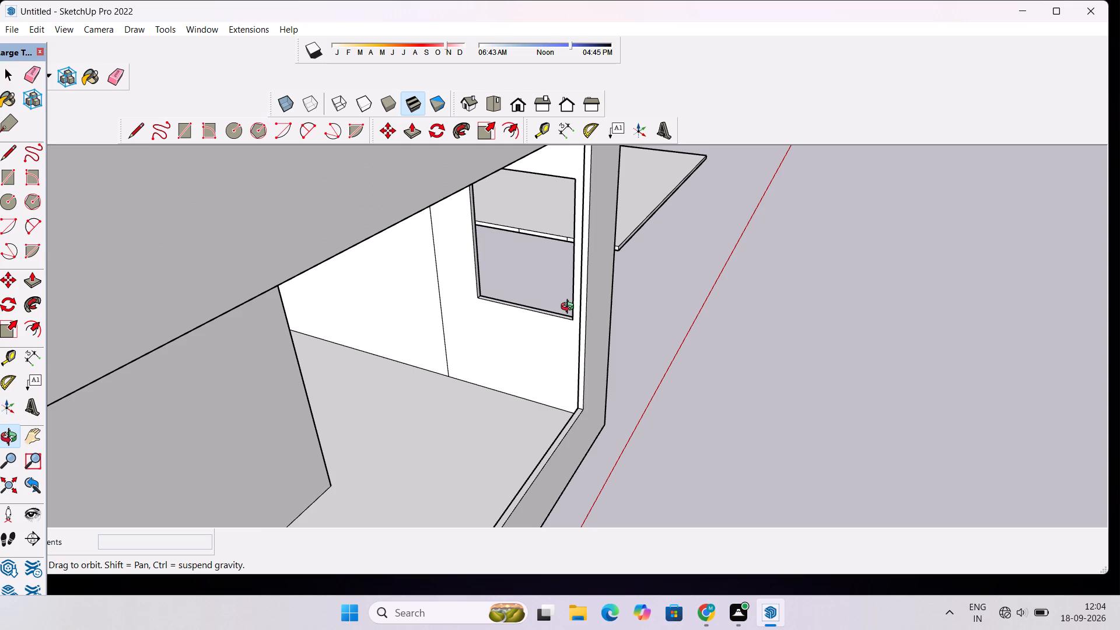
scroll(566, 306, up, 2)
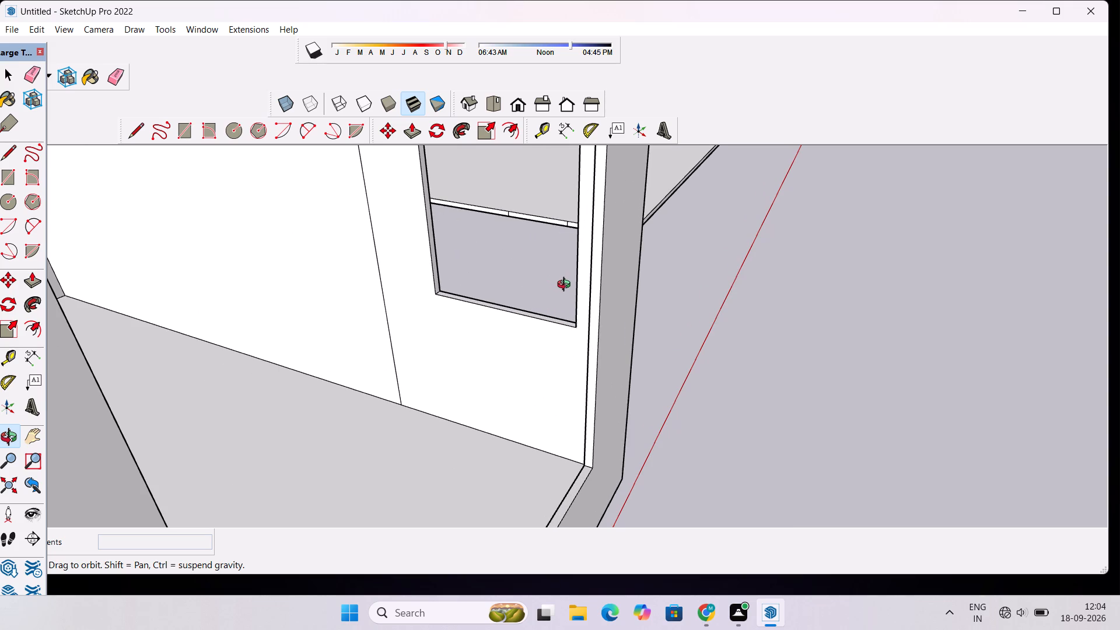
scroll(572, 297, up, 1)
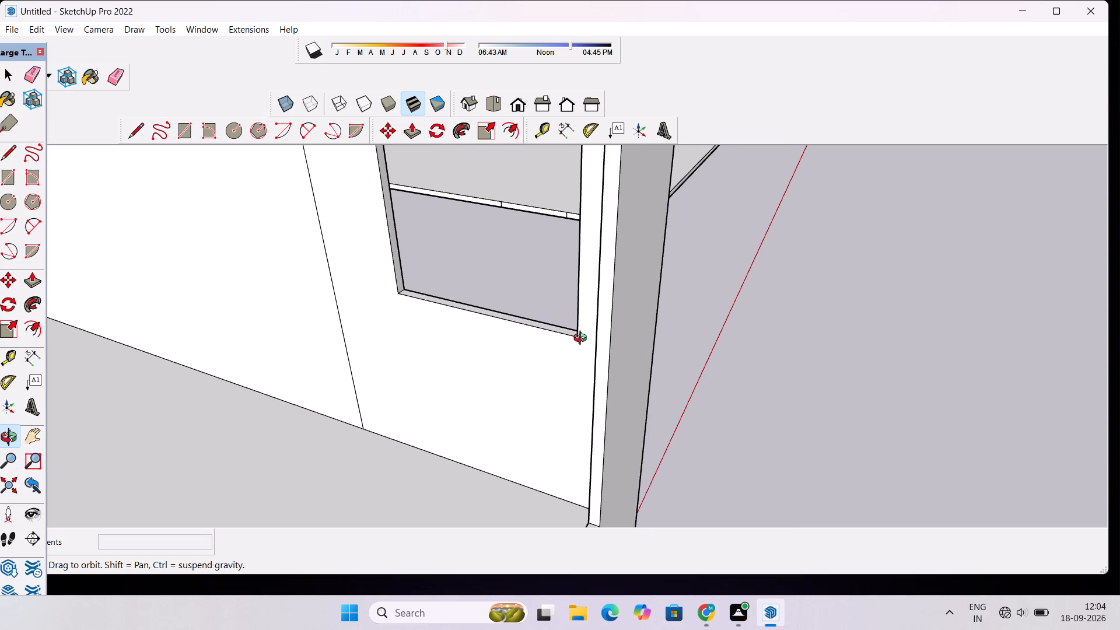
scroll(583, 339, up, 1)
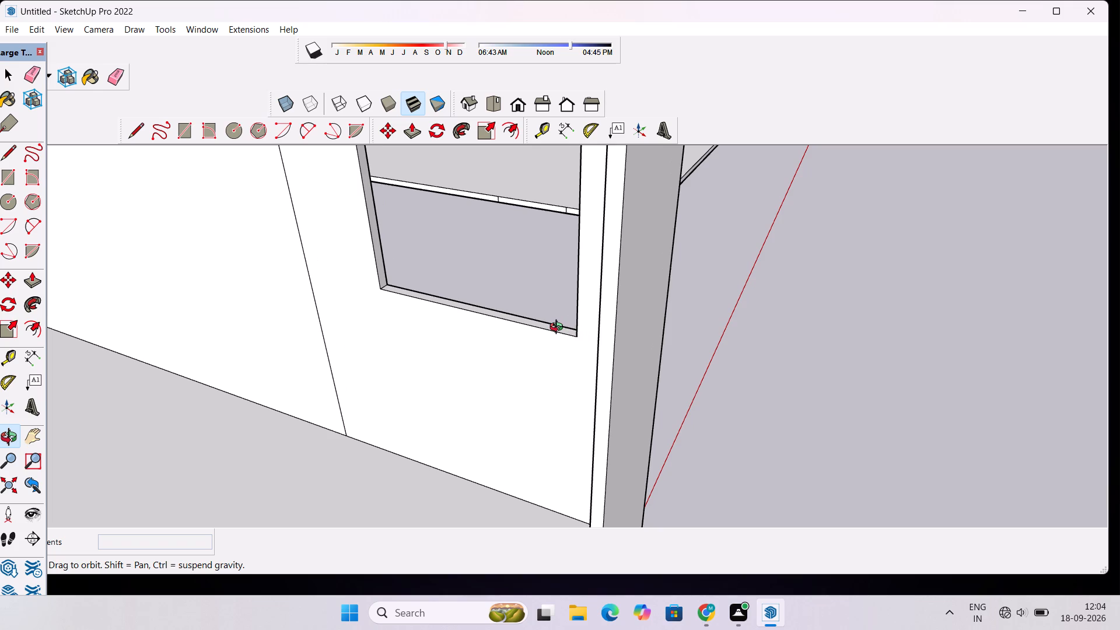
scroll(559, 328, down, 1)
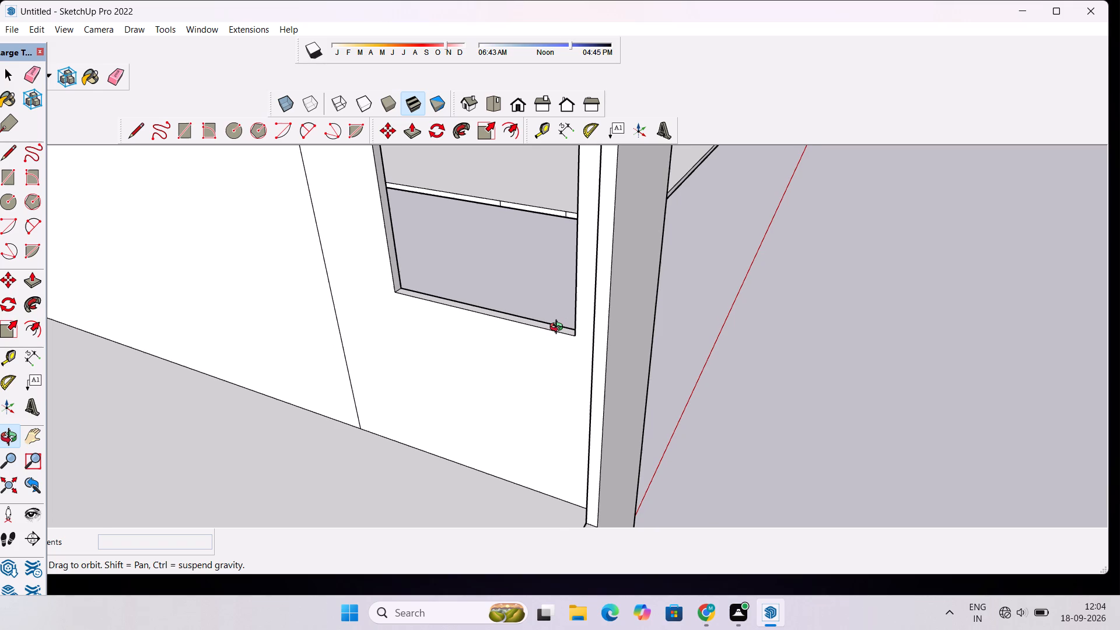
scroll(559, 328, down, 6)
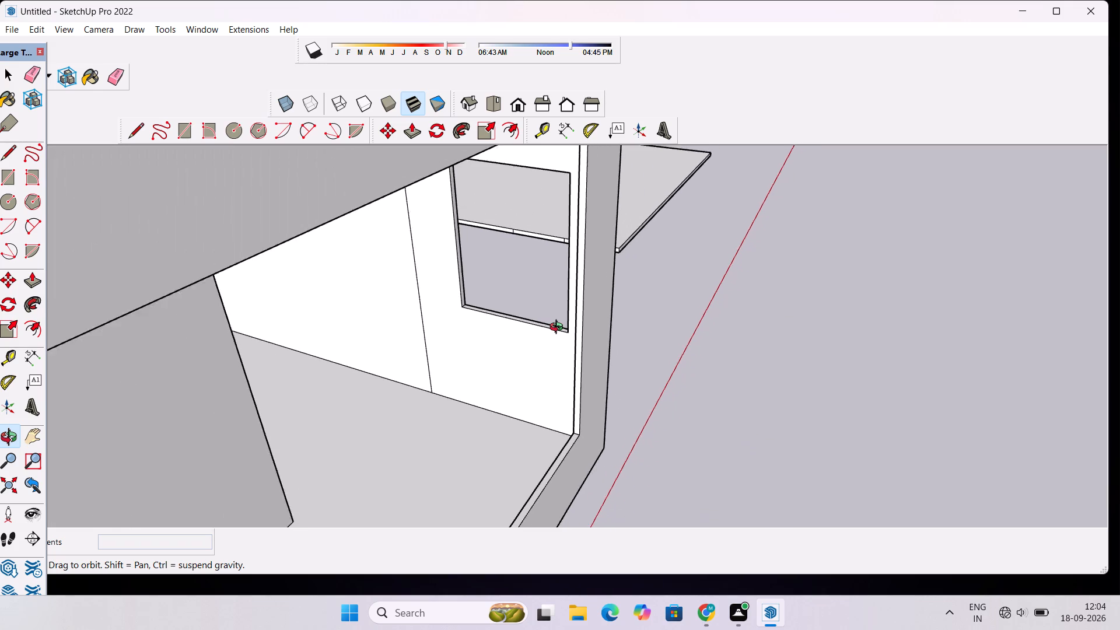
scroll(559, 328, down, 9)
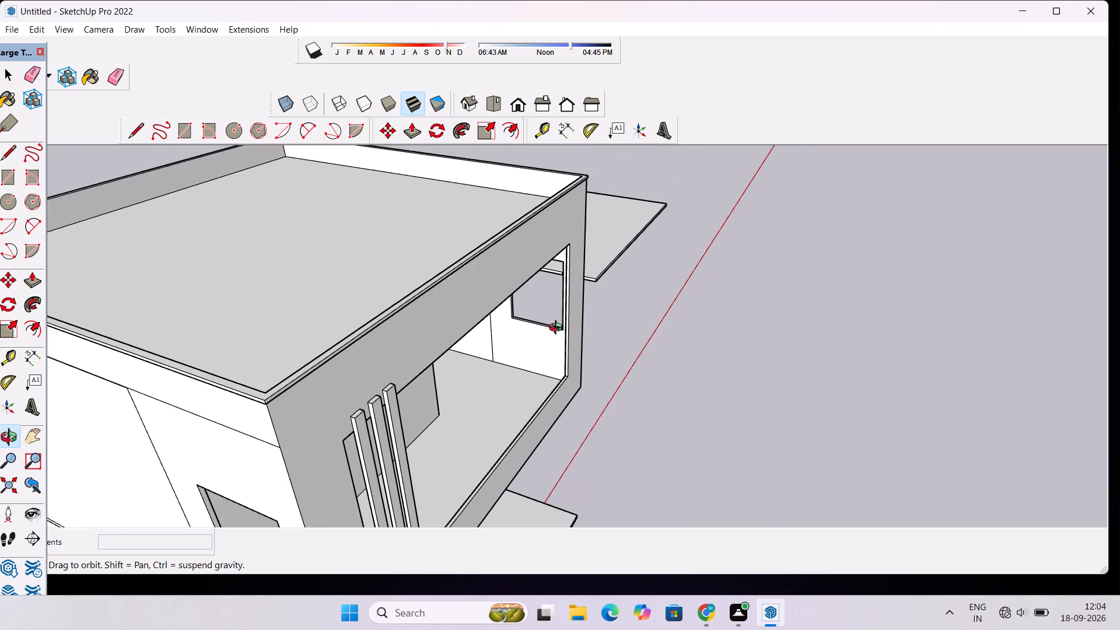
Examine the whole building from above, the front and the slatted side, including the roof parapet and front opening.
scroll(558, 329, up, 2)
scroll(558, 329, down, 4)
shift+drag(585, 342, 556, 343)
scroll(554, 342, down, 4)
drag(557, 354, 546, 361)
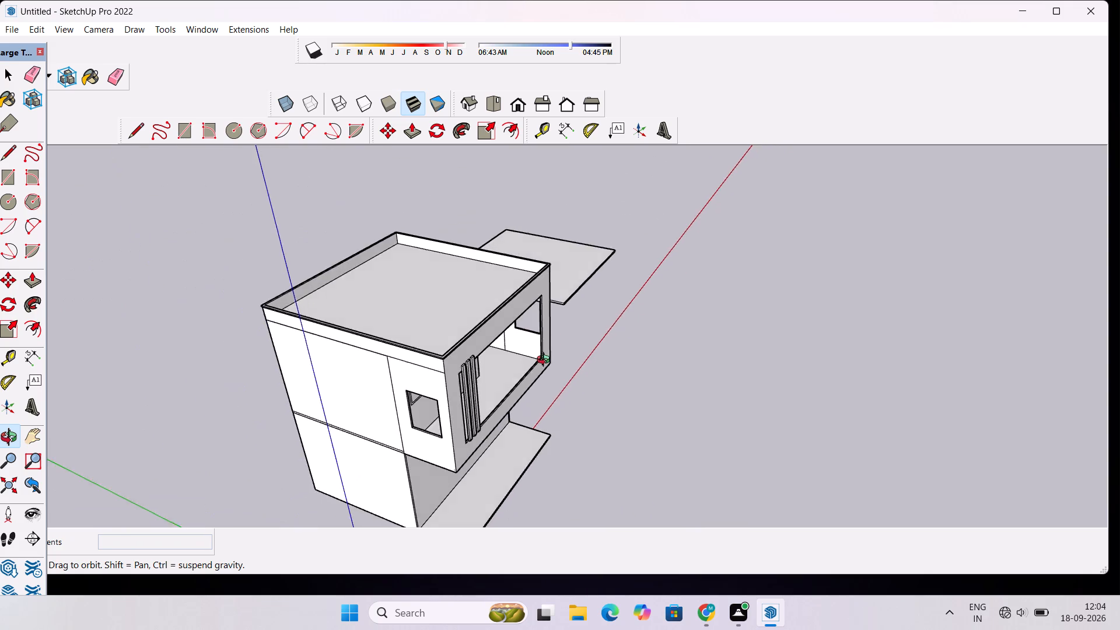
drag(546, 361, 482, 330)
scroll(459, 324, up, 4)
drag(550, 379, 520, 366)
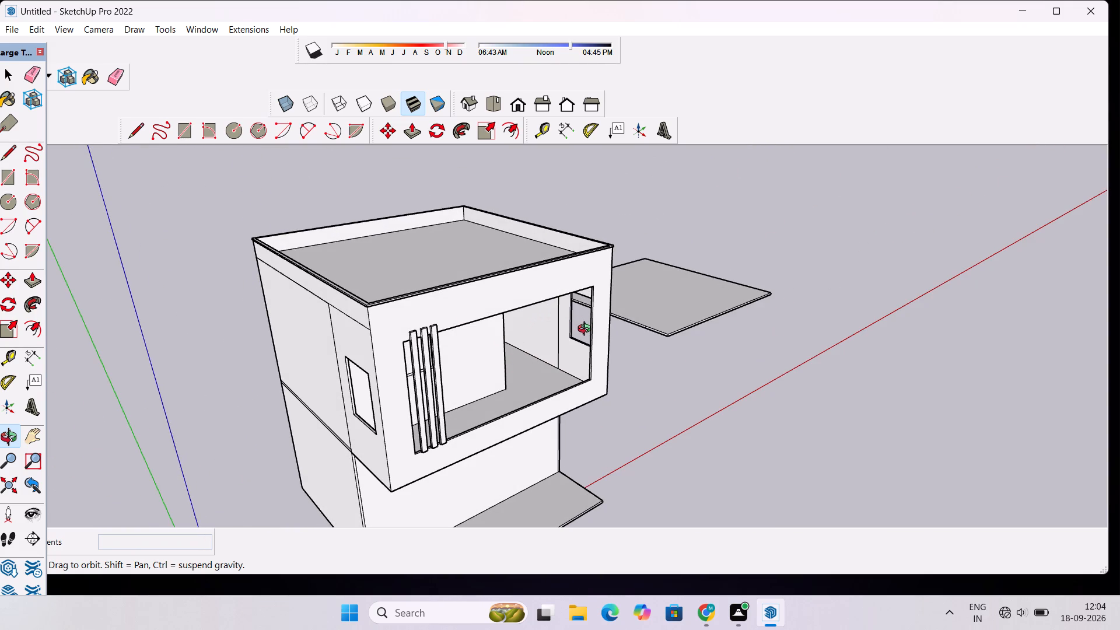
scroll(590, 339, down, 2)
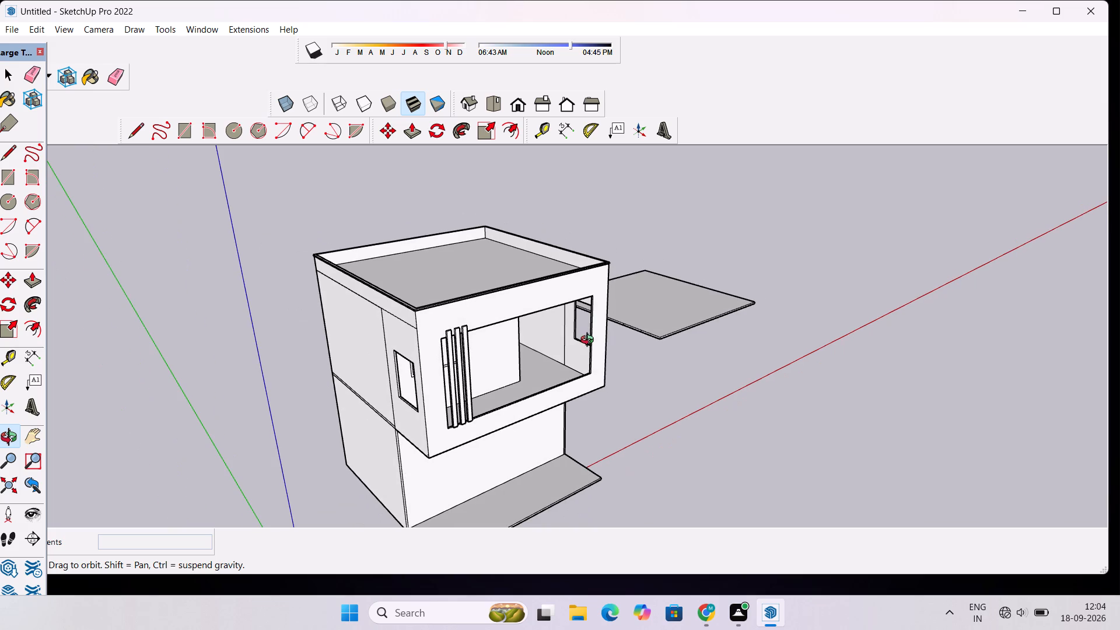
scroll(590, 348, down, 5)
drag(690, 412, 657, 391)
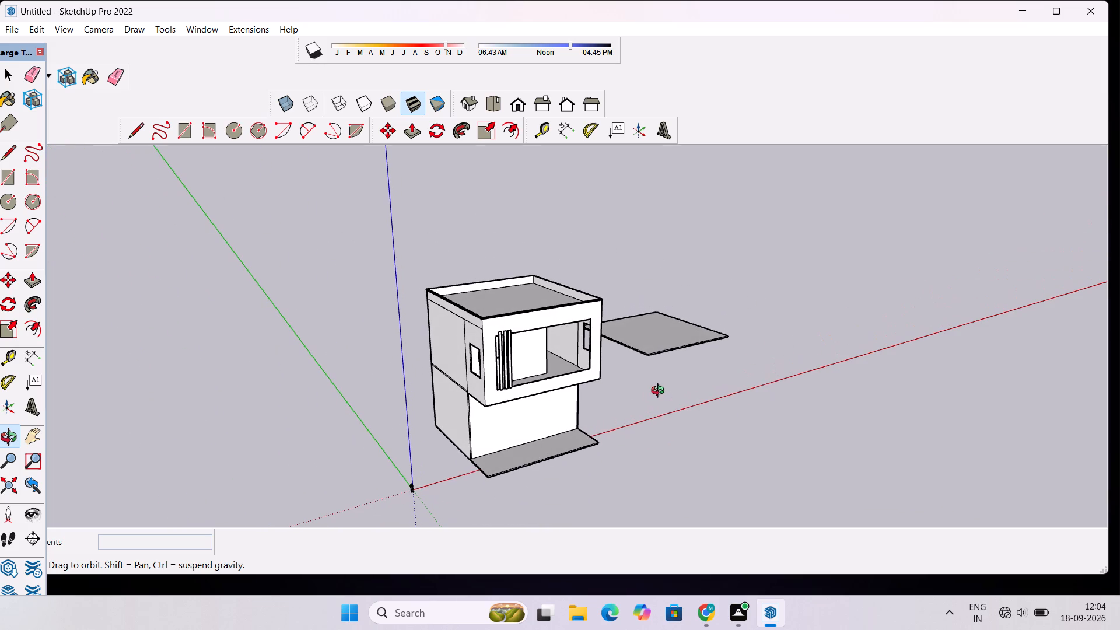
scroll(677, 400, up, 2)
drag(691, 442, 576, 377)
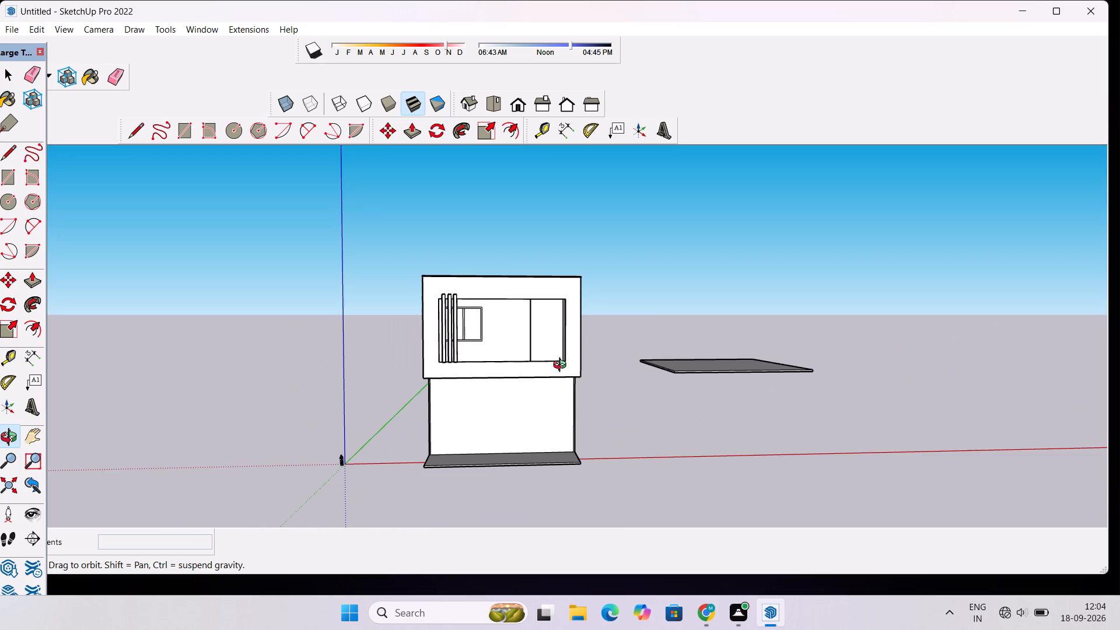
scroll(558, 353, up, 3)
shift+drag(569, 360, 744, 404)
scroll(747, 391, down, 6)
drag(753, 419, 759, 517)
scroll(744, 359, up, 5)
scroll(714, 410, up, 1)
drag(697, 435, 873, 434)
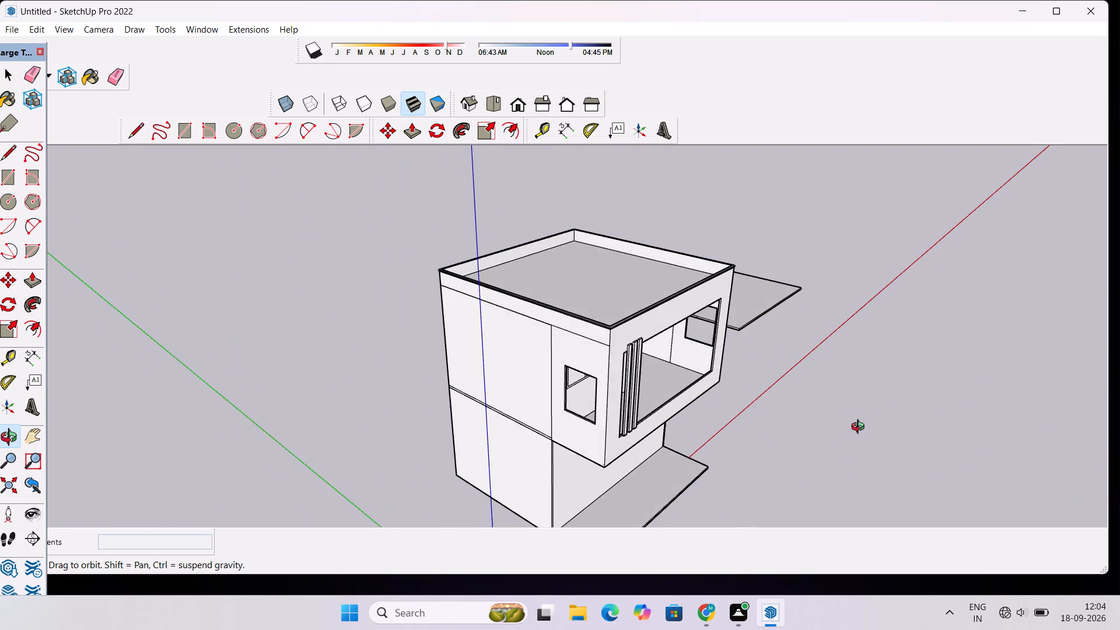
Examine the inner face of the front opening's side jamb, on the side away from the vertical slats.
scroll(860, 428, up, 8)
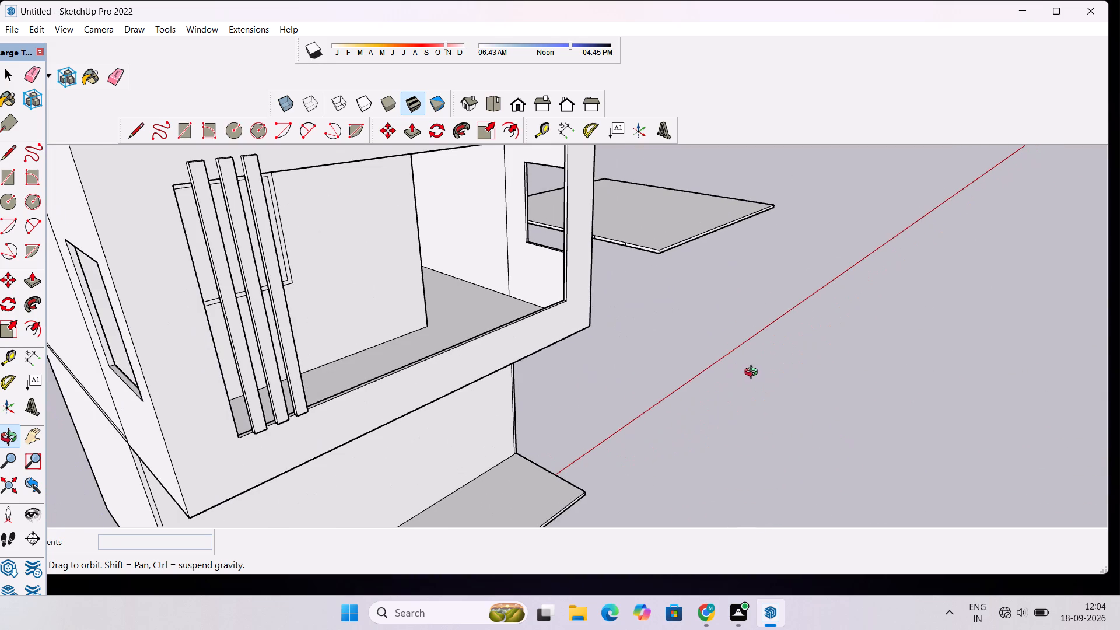
shift+drag(758, 371, 932, 457)
scroll(721, 305, up, 7)
scroll(744, 350, down, 3)
shift+drag(737, 383, 786, 388)
shift+drag(799, 392, 814, 357)
scroll(814, 357, up, 1)
drag(821, 364, 830, 369)
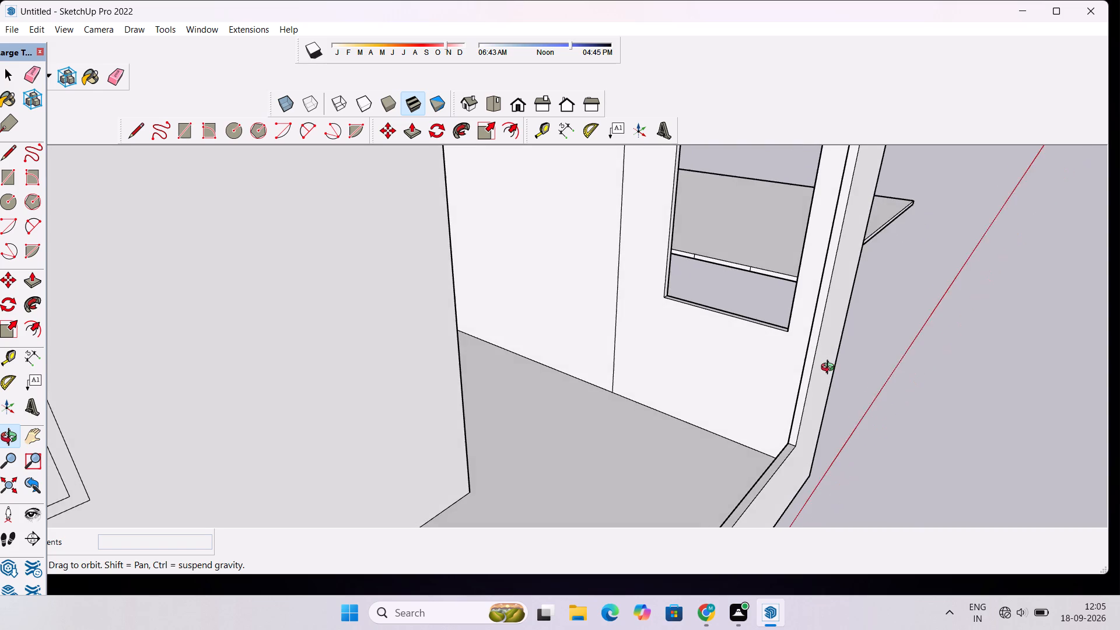
drag(830, 369, 834, 370)
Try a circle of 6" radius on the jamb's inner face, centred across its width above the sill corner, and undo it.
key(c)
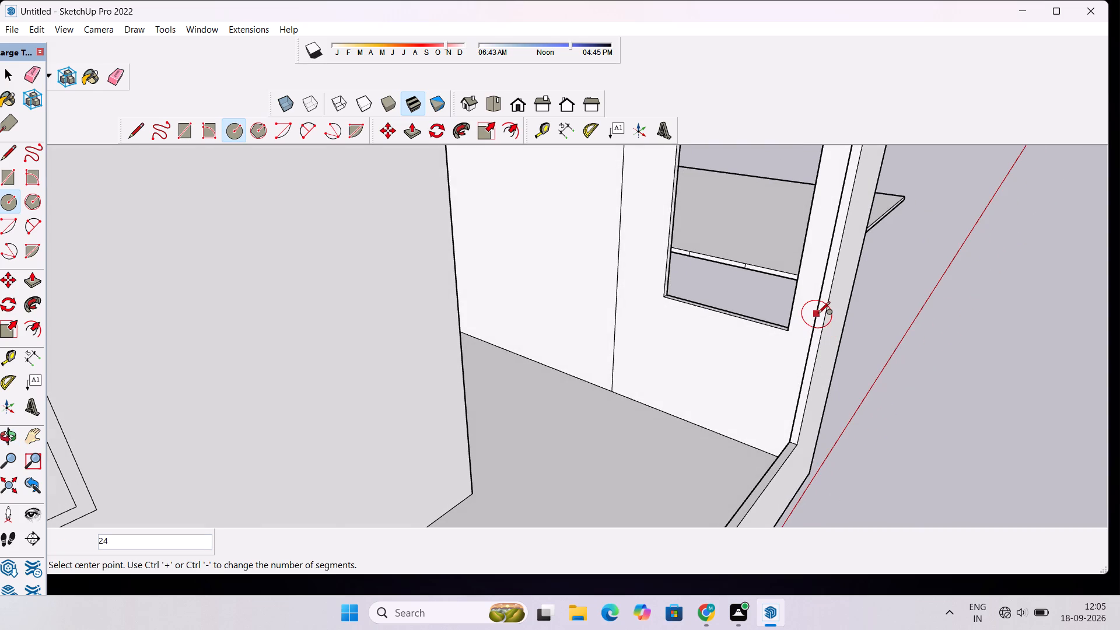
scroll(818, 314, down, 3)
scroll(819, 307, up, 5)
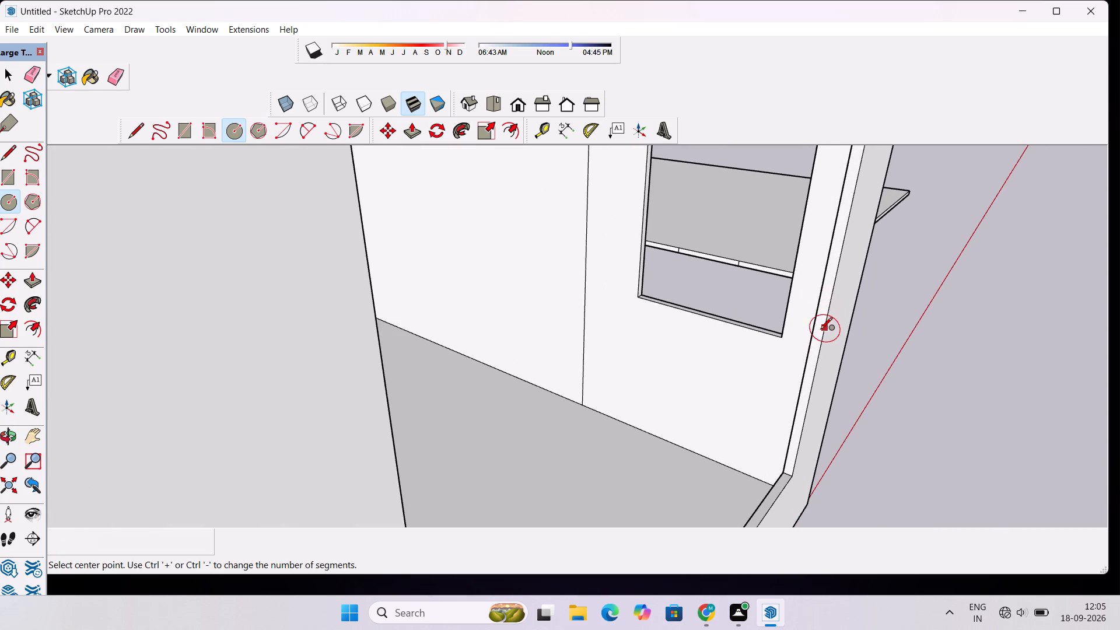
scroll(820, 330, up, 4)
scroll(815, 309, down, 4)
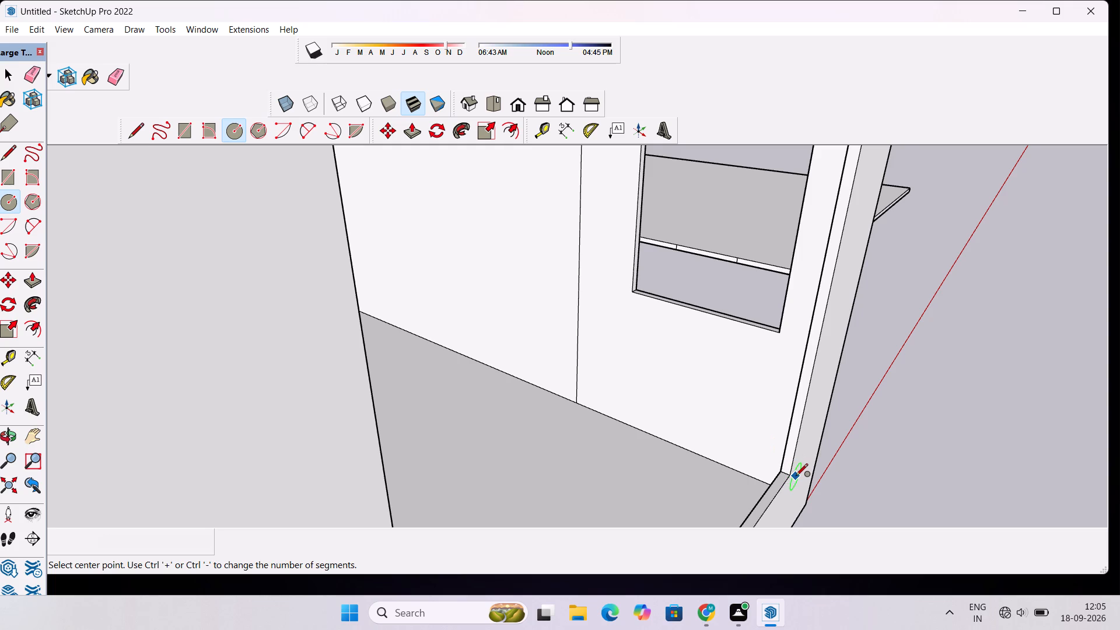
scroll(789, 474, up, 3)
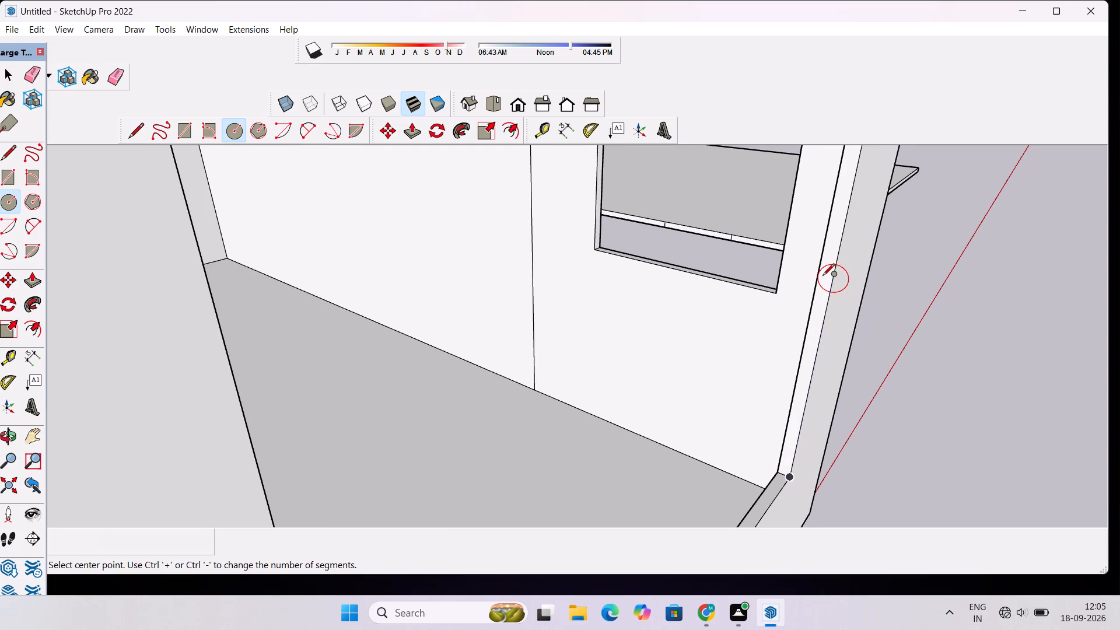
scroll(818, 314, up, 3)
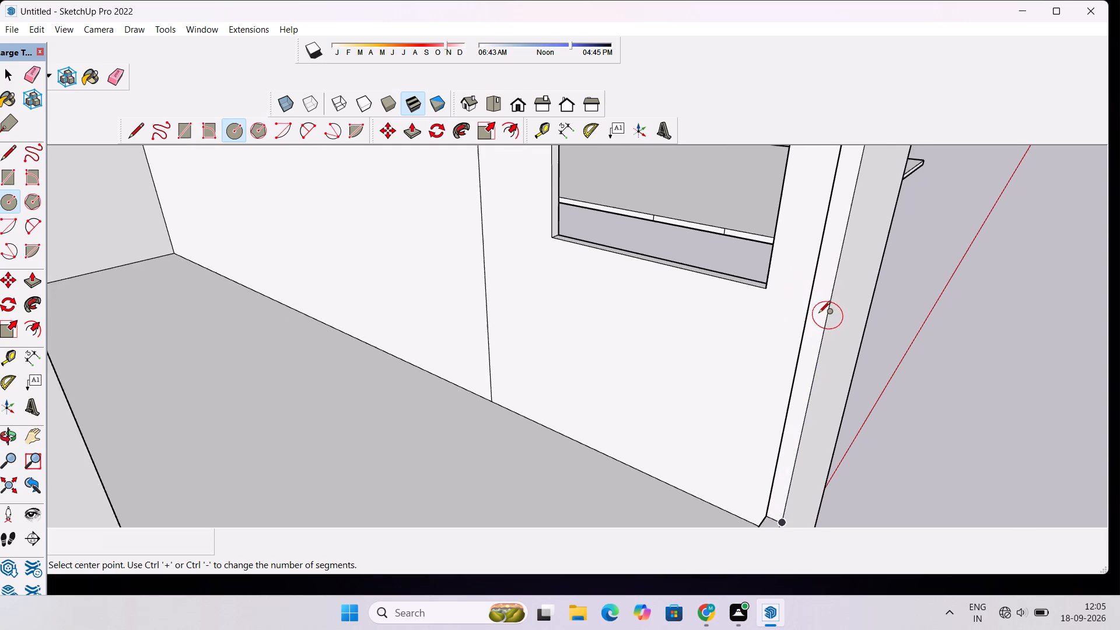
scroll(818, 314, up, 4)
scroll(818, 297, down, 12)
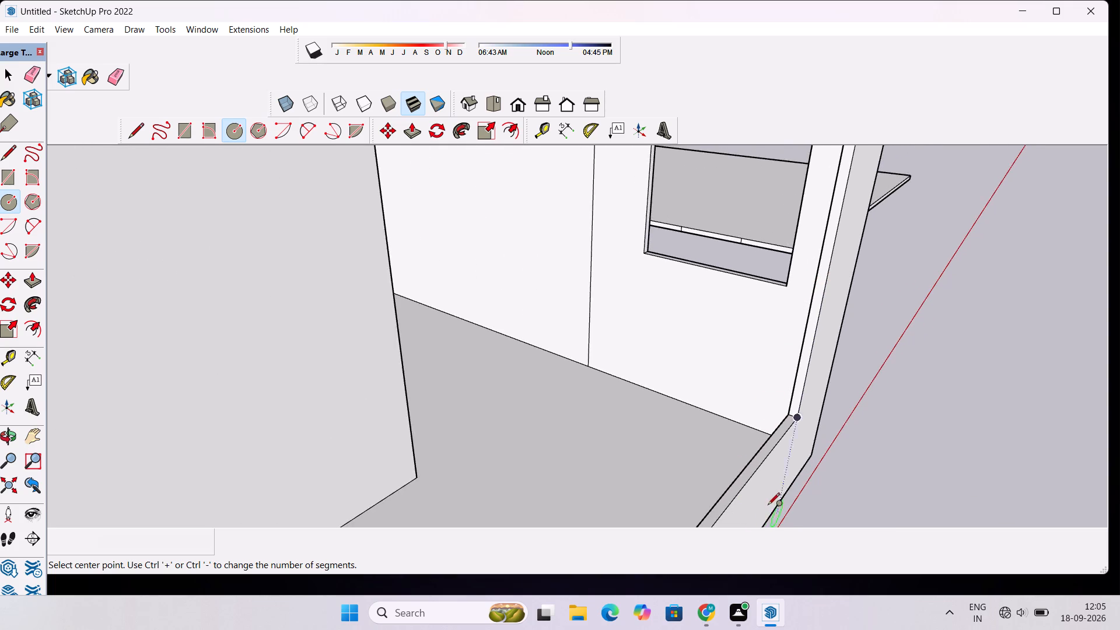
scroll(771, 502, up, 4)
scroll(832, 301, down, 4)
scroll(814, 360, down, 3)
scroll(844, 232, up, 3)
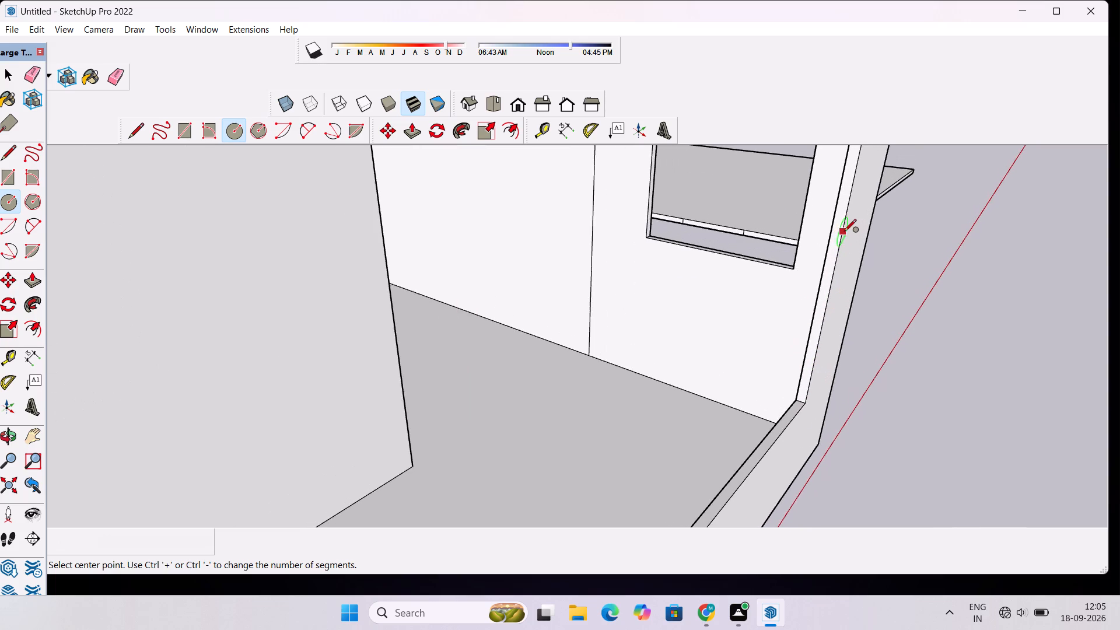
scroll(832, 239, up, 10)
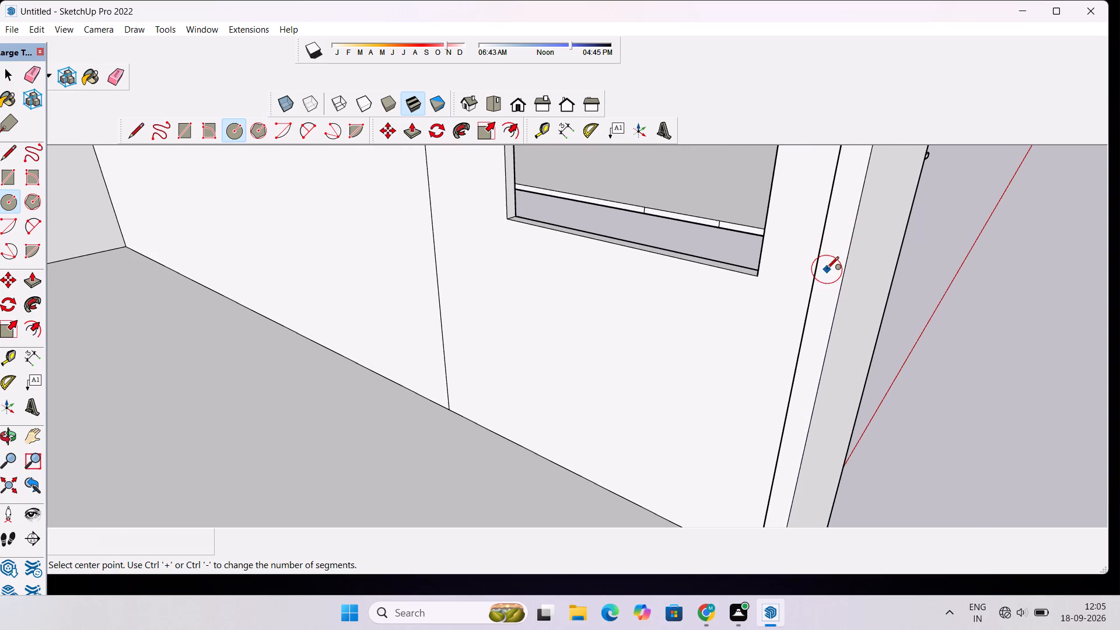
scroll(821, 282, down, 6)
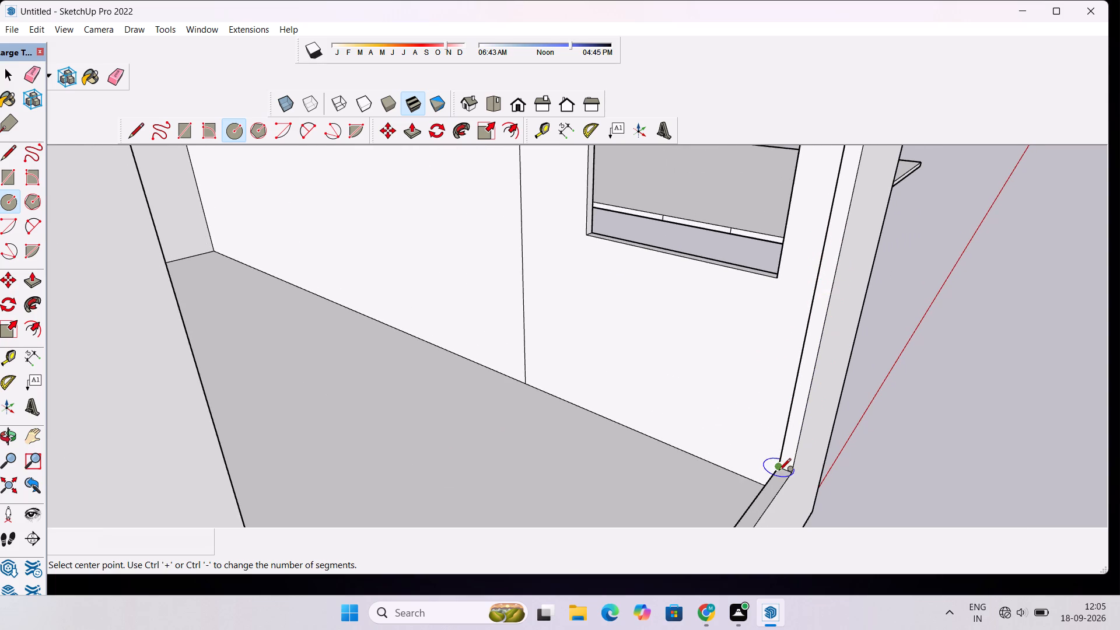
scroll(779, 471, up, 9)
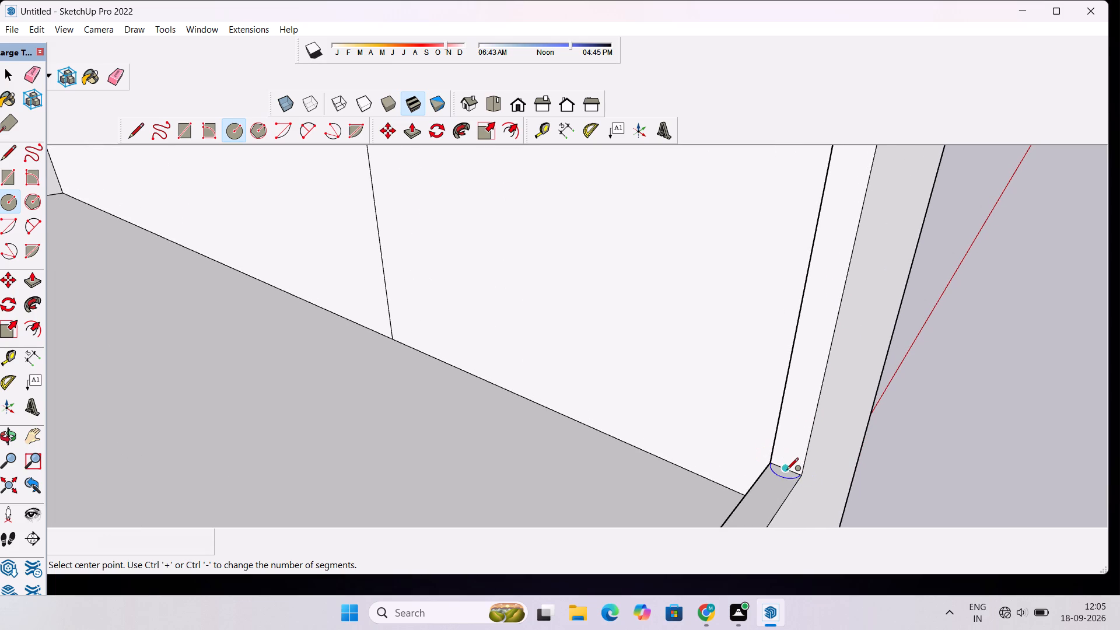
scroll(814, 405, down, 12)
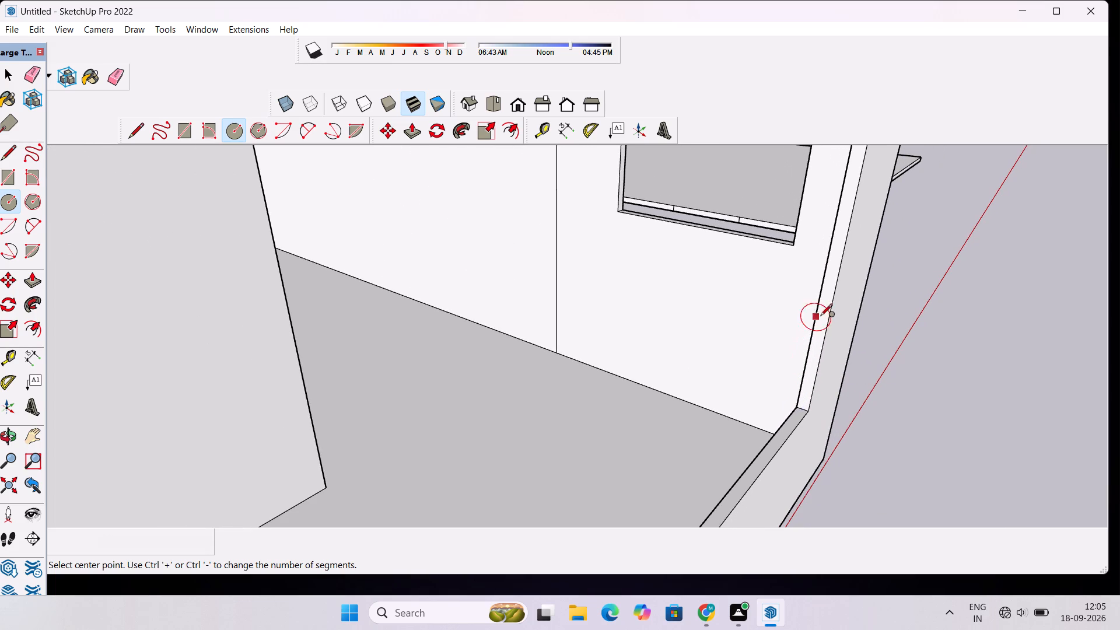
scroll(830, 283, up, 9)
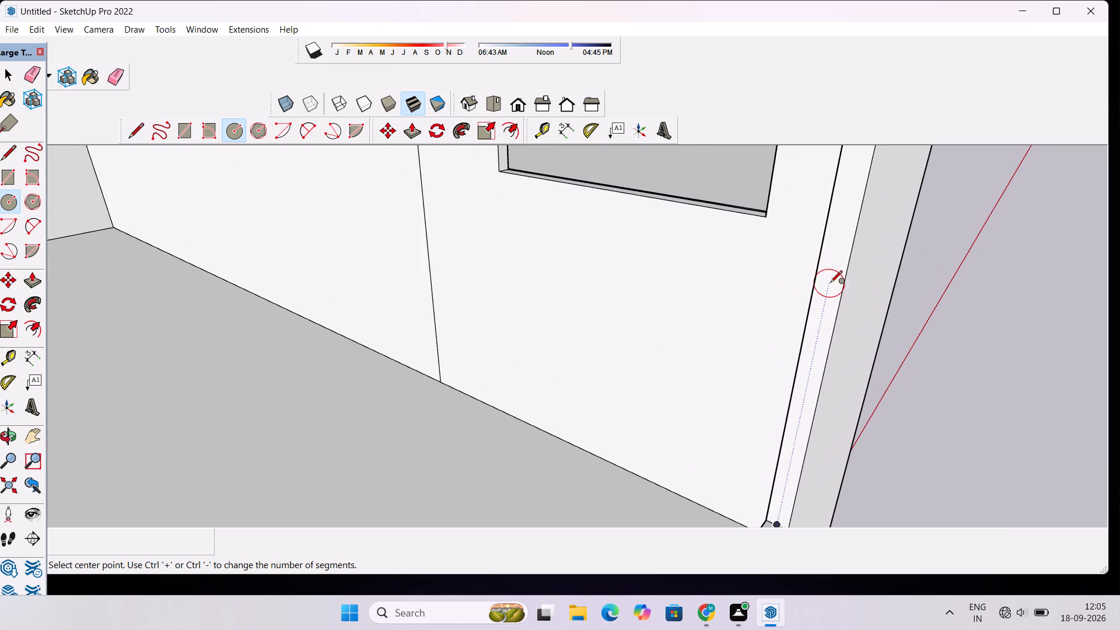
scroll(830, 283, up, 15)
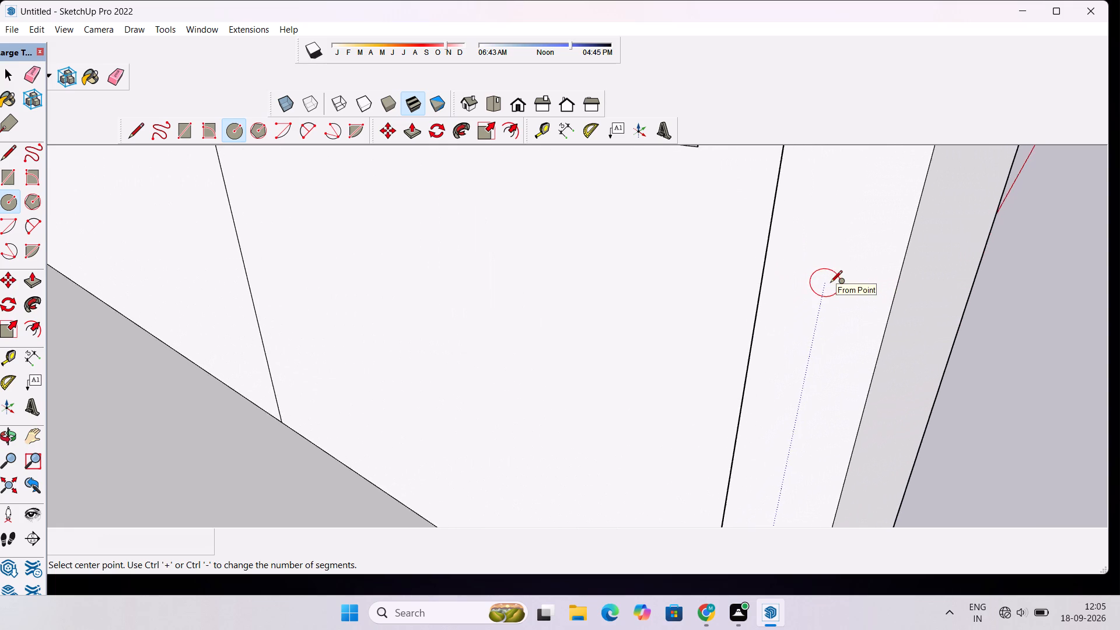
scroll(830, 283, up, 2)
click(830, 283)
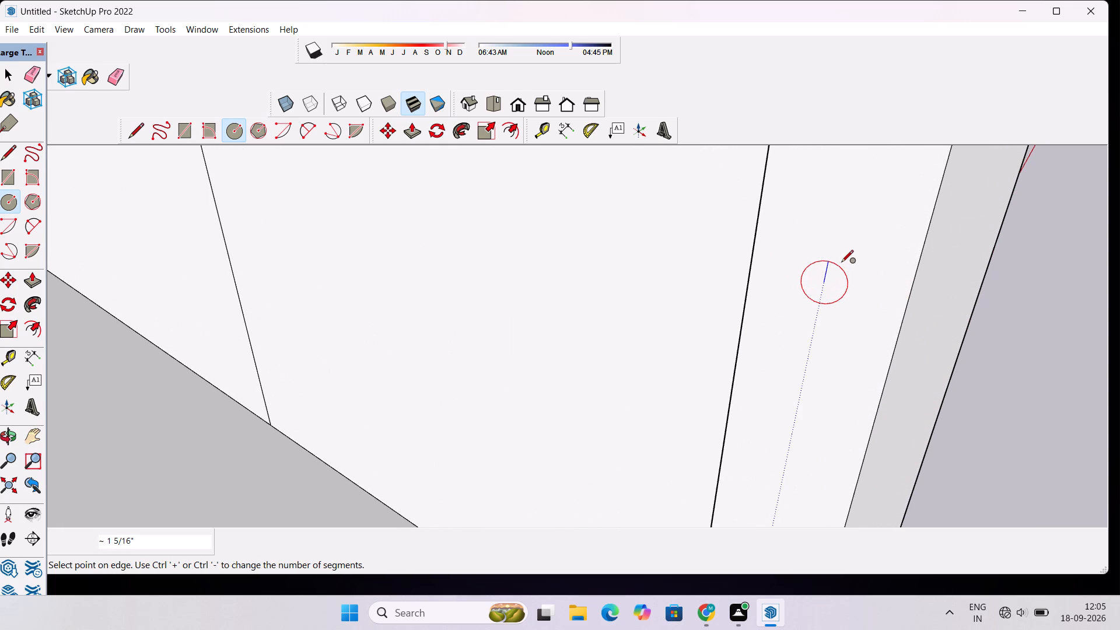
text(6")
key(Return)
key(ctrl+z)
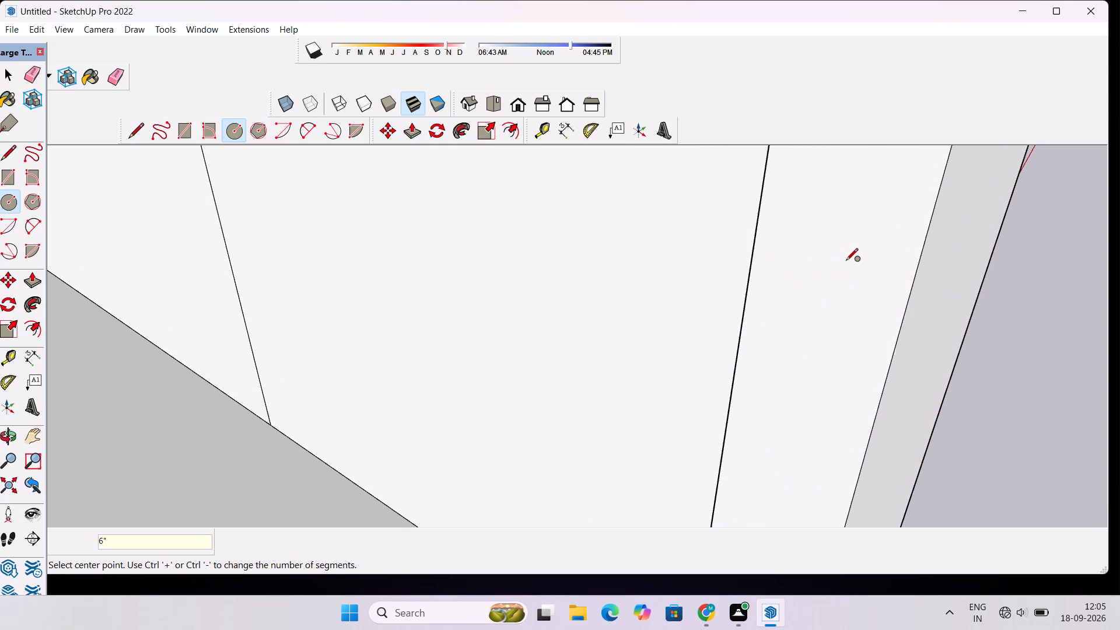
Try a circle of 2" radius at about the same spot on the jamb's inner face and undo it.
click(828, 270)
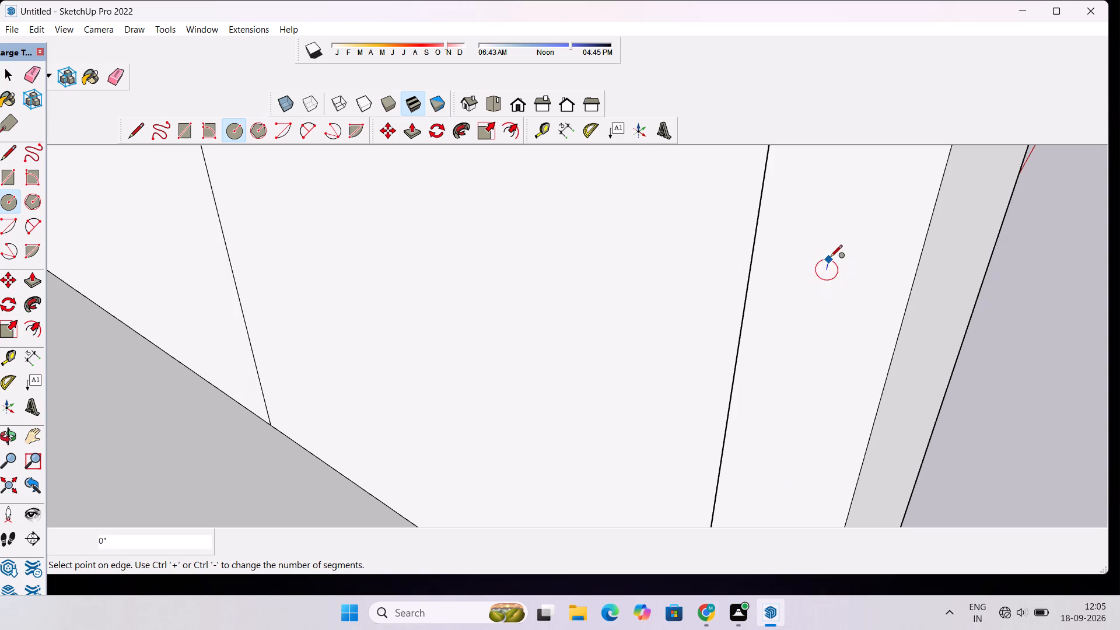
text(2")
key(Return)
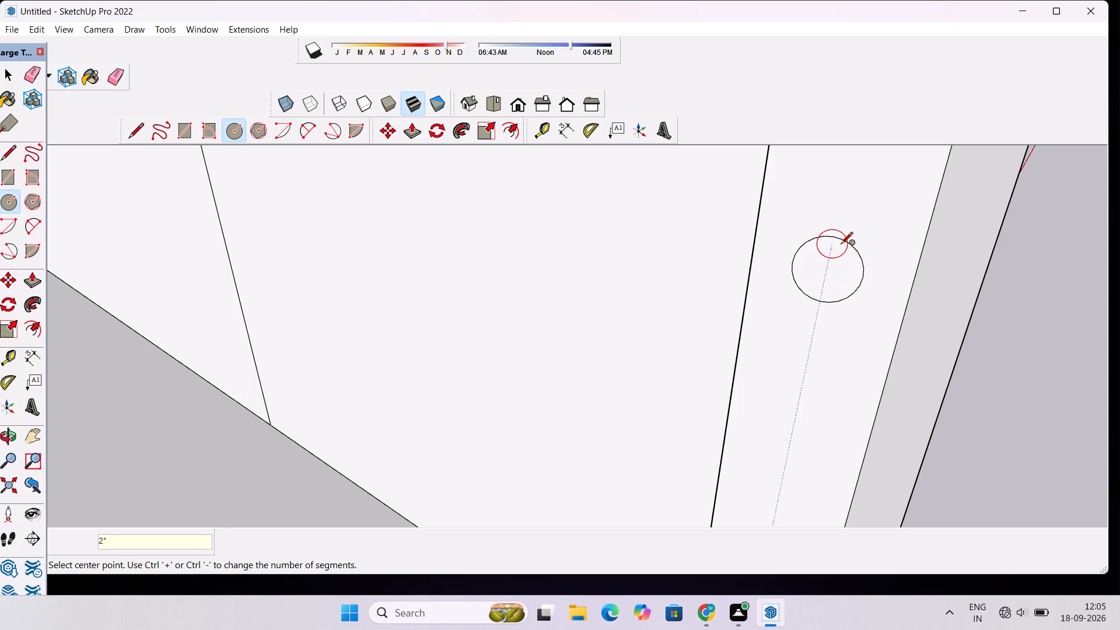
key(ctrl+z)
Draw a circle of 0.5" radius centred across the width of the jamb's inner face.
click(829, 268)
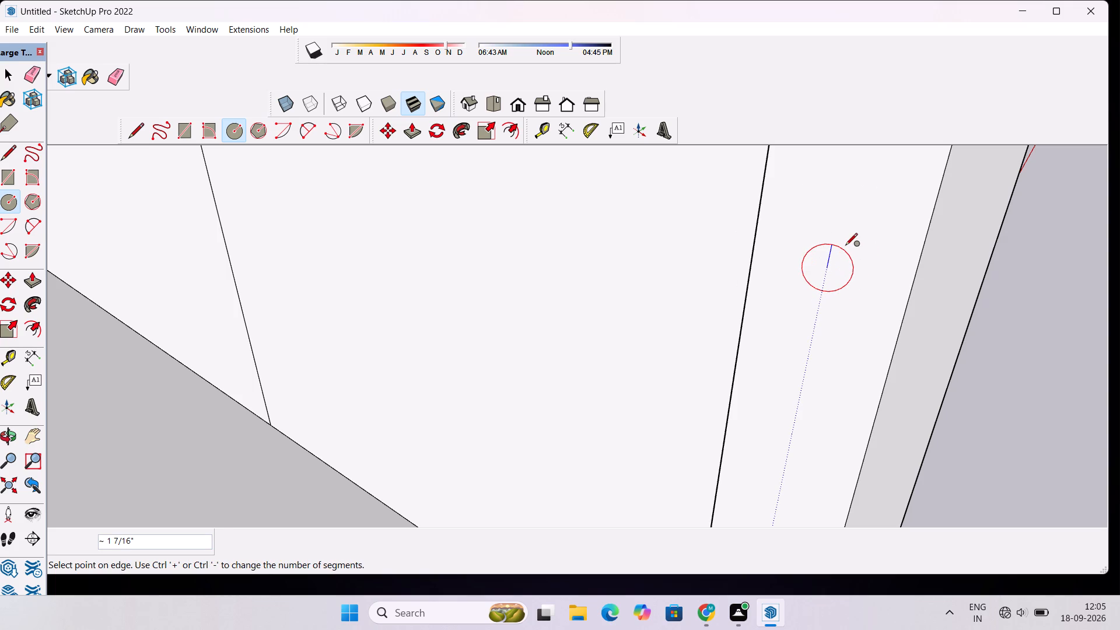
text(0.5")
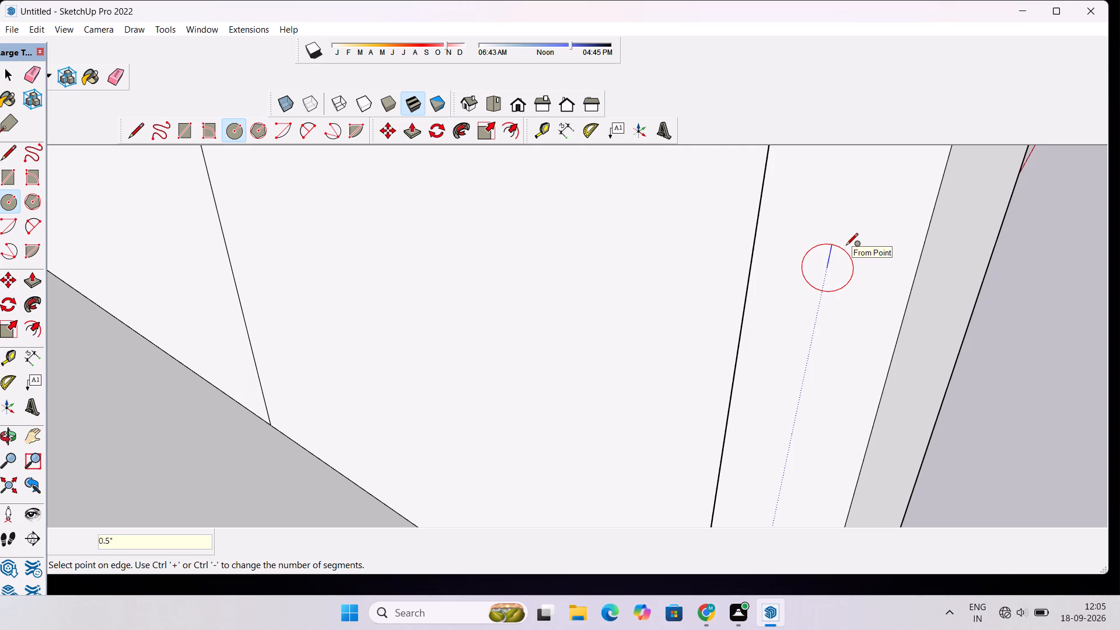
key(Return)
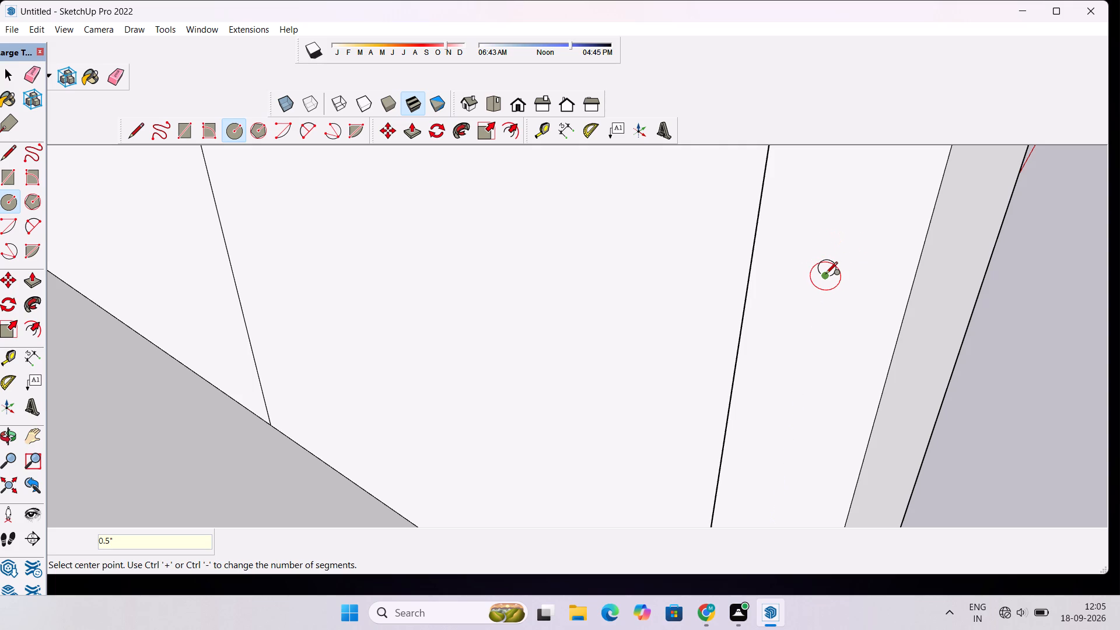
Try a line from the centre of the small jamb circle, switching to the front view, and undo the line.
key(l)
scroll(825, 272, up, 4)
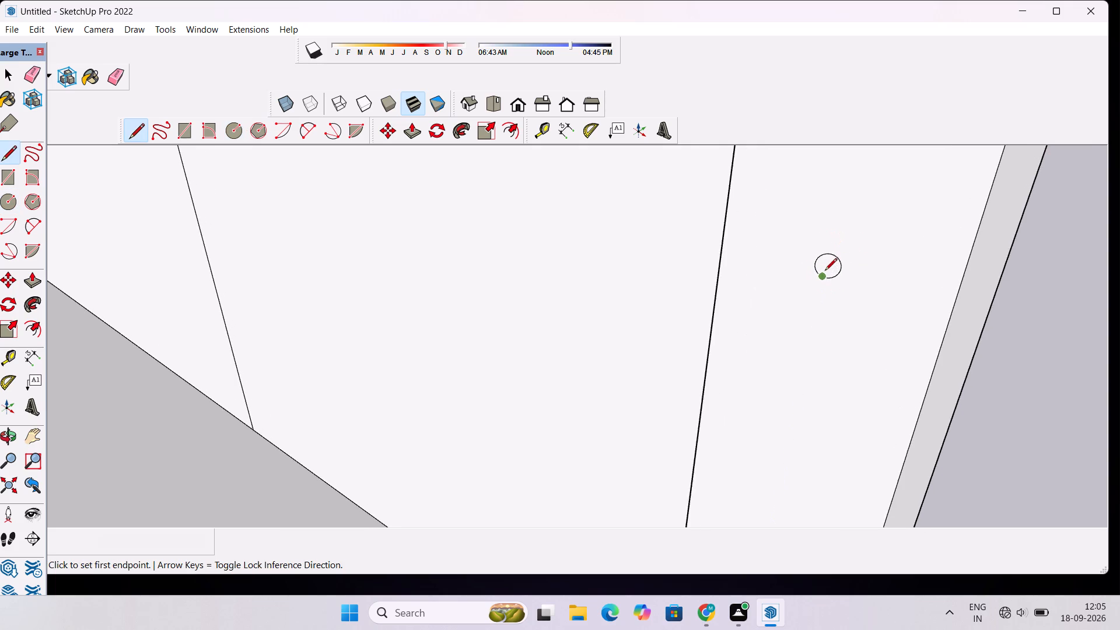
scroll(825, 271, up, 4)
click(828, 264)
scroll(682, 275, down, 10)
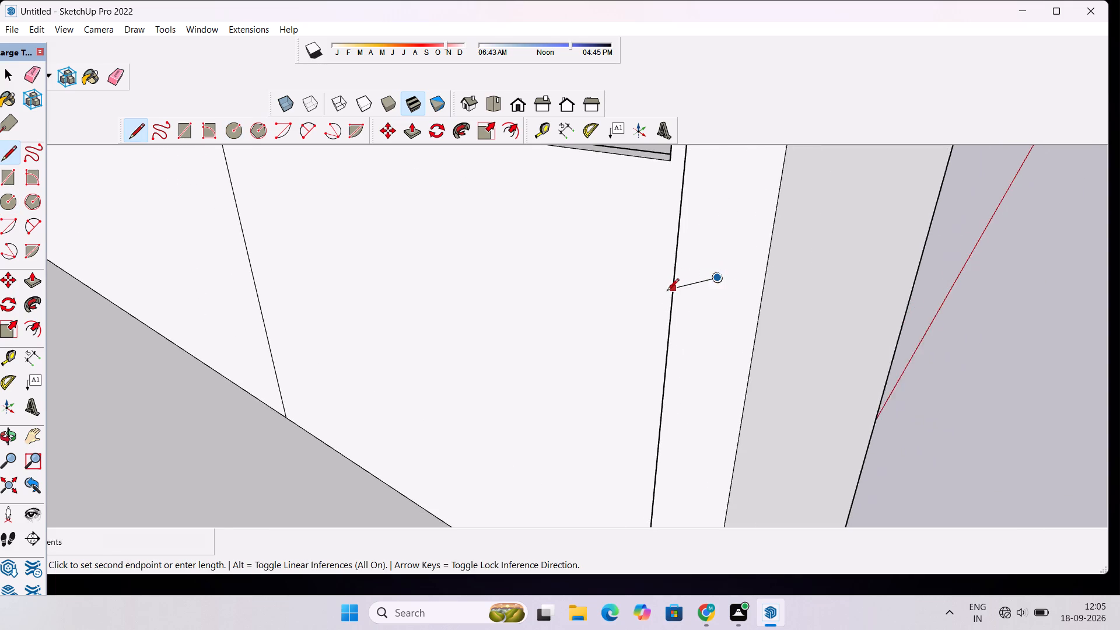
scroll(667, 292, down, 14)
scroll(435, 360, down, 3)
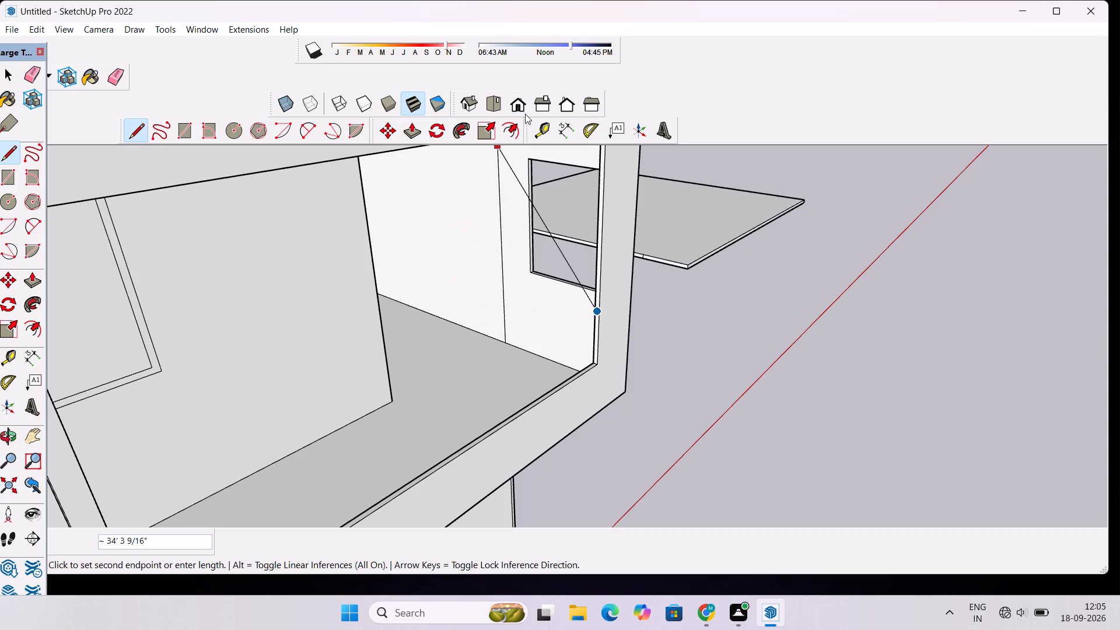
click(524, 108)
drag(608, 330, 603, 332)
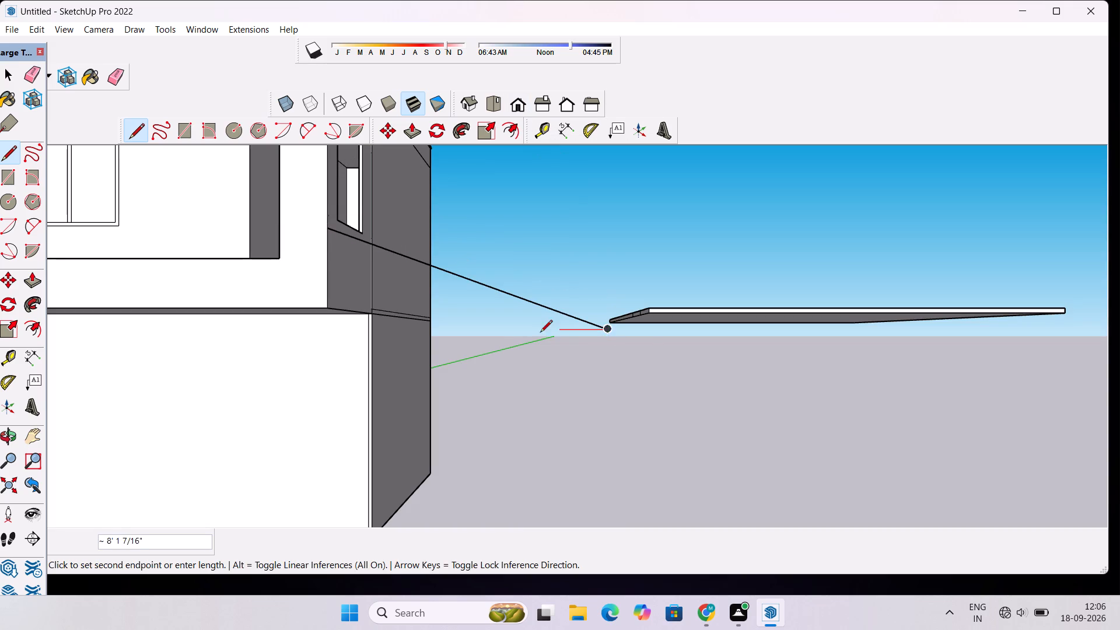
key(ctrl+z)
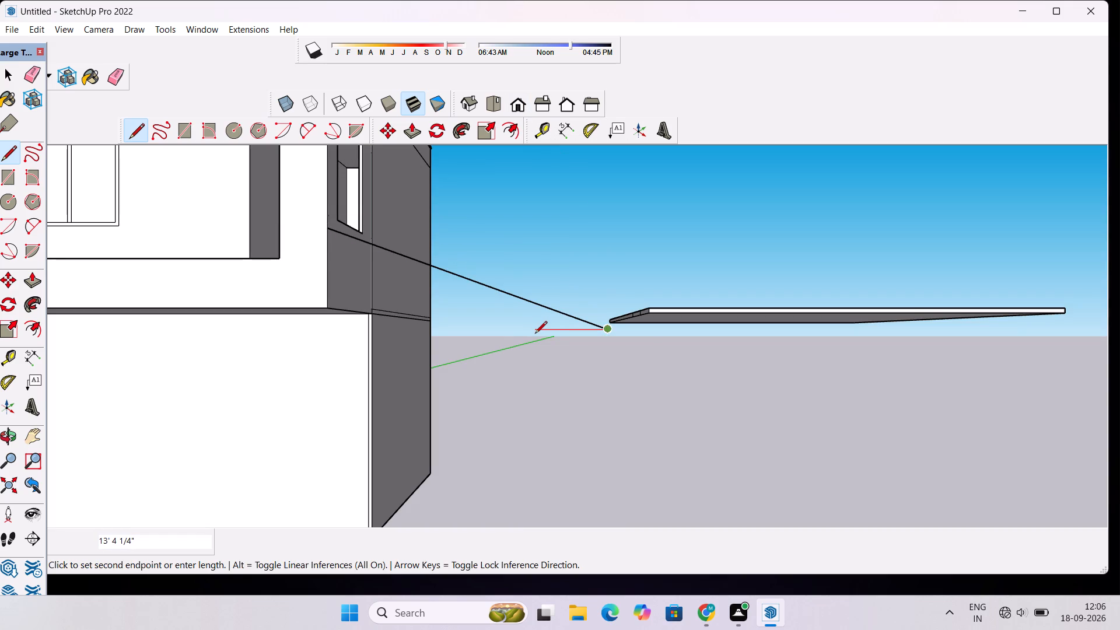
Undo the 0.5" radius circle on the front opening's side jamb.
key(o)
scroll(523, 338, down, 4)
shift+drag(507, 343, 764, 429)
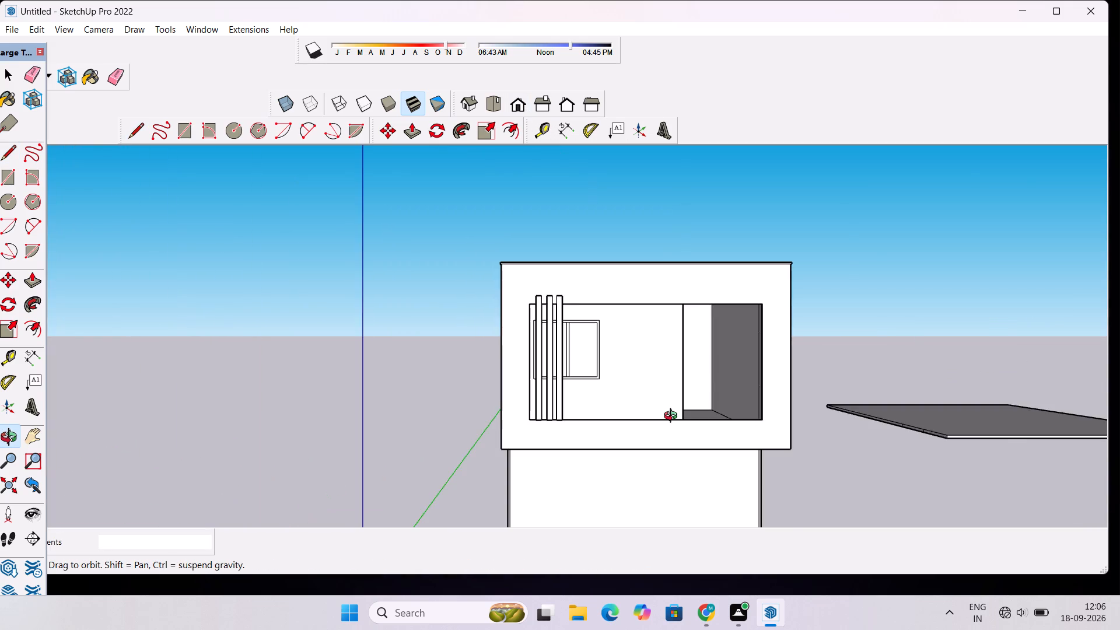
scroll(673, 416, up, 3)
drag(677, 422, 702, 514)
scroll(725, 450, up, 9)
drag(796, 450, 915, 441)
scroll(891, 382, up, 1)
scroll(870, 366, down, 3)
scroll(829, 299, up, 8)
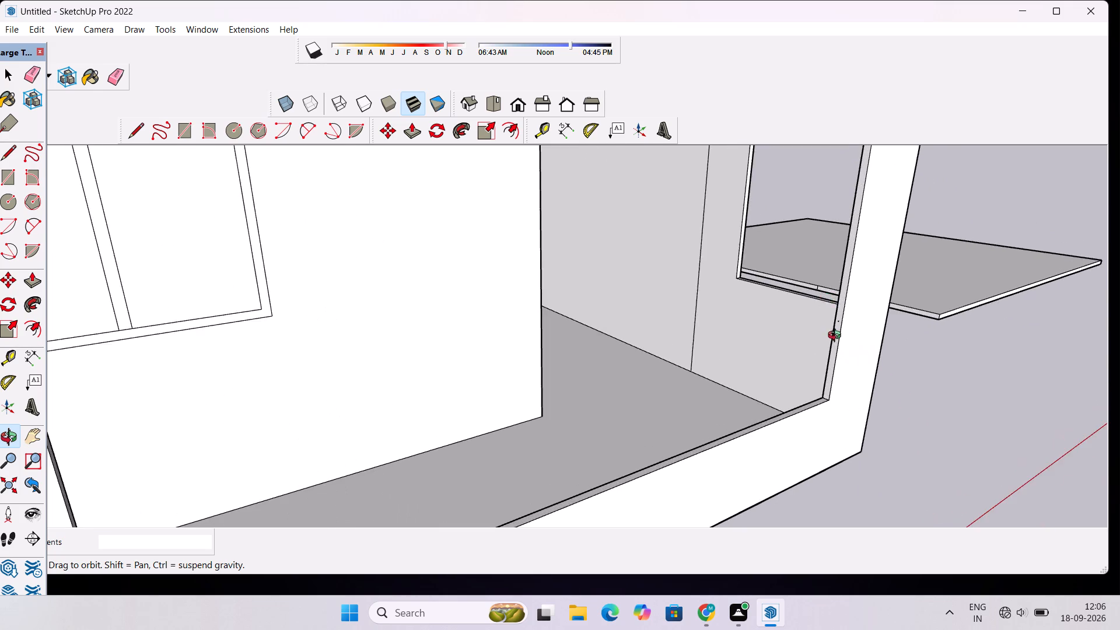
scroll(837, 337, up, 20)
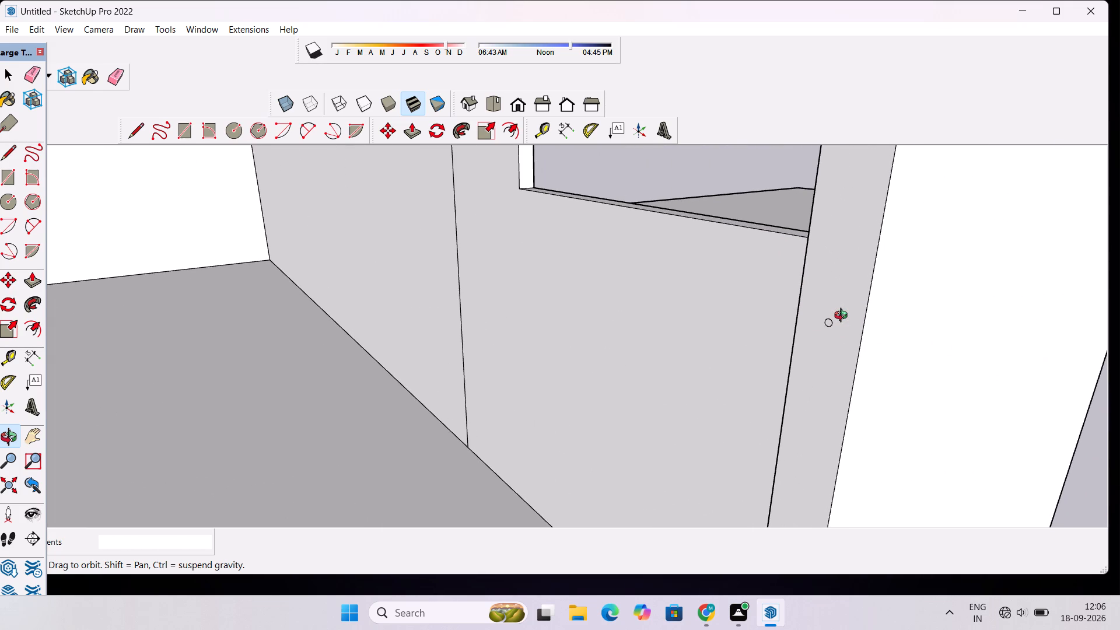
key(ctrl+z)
Draw a circle of 3" radius on the jamb's inner face, centred where the small circle was.
key(c)
click(827, 321)
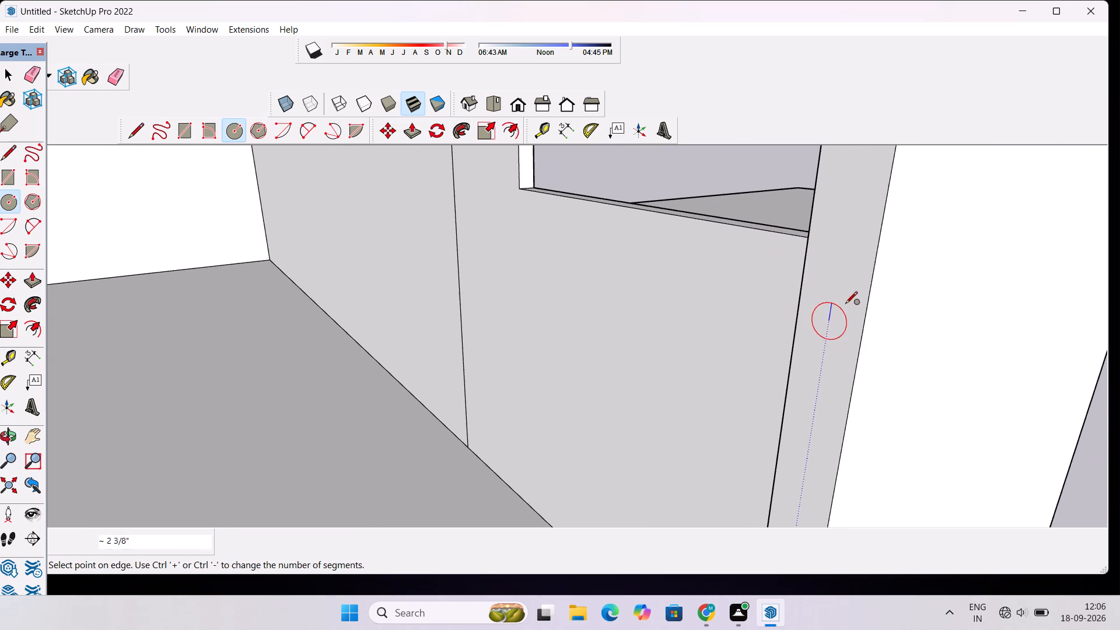
text(3")
key(Return)
scroll(855, 296, down, 9)
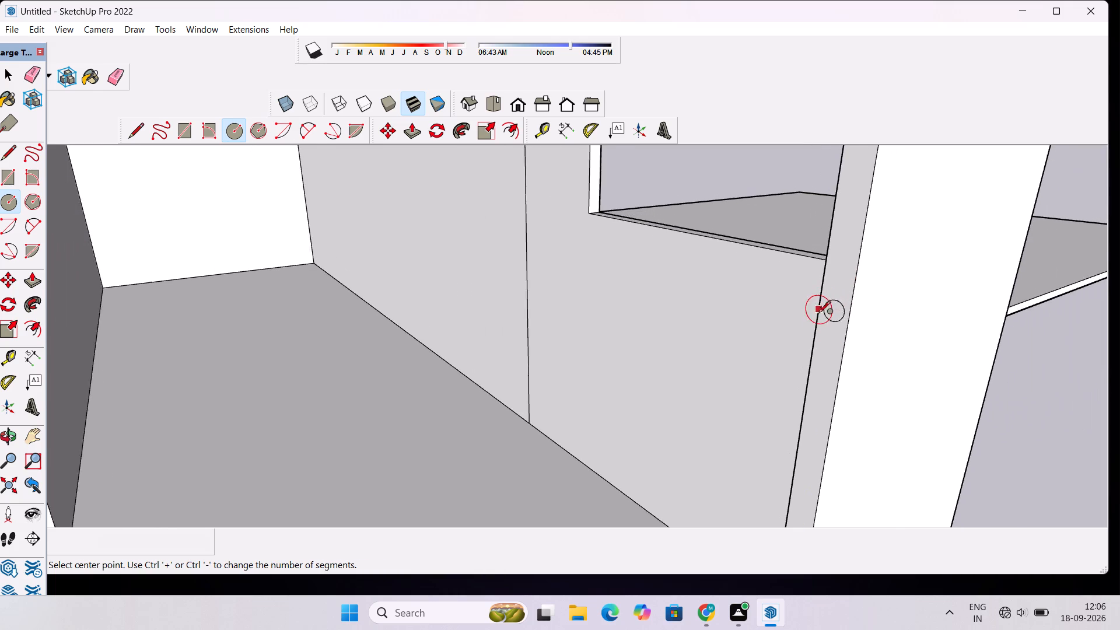
scroll(818, 314, down, 5)
key(space)
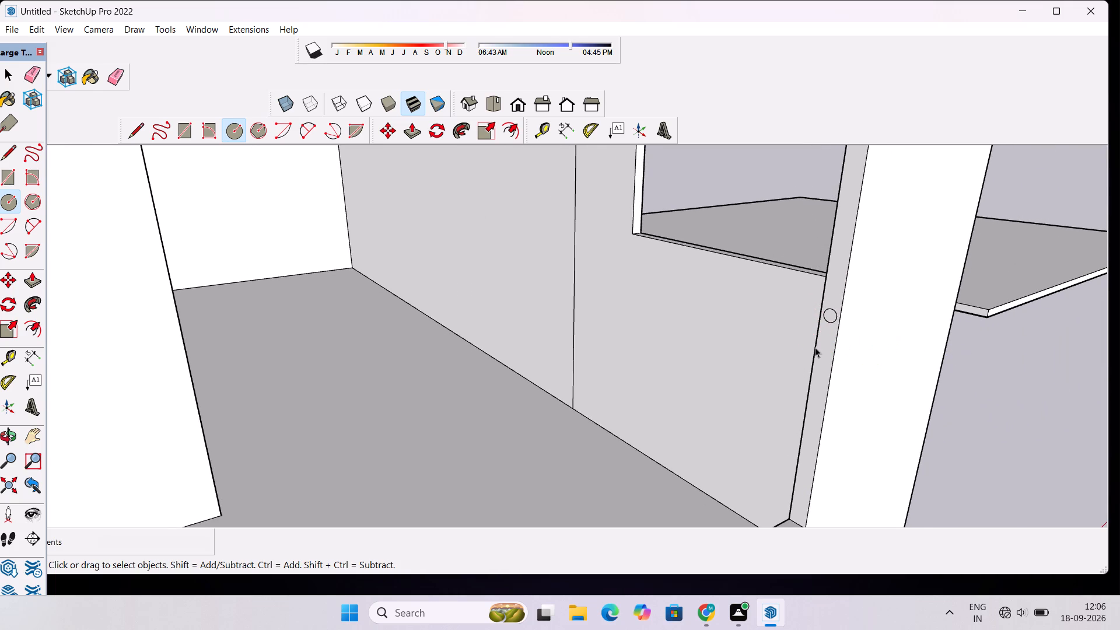
Draw a 72' 6" line from the 3" circle's centre straight across the front opening to the opposite side jamb.
scroll(812, 335, up, 4)
key(l)
scroll(834, 321, up, 4)
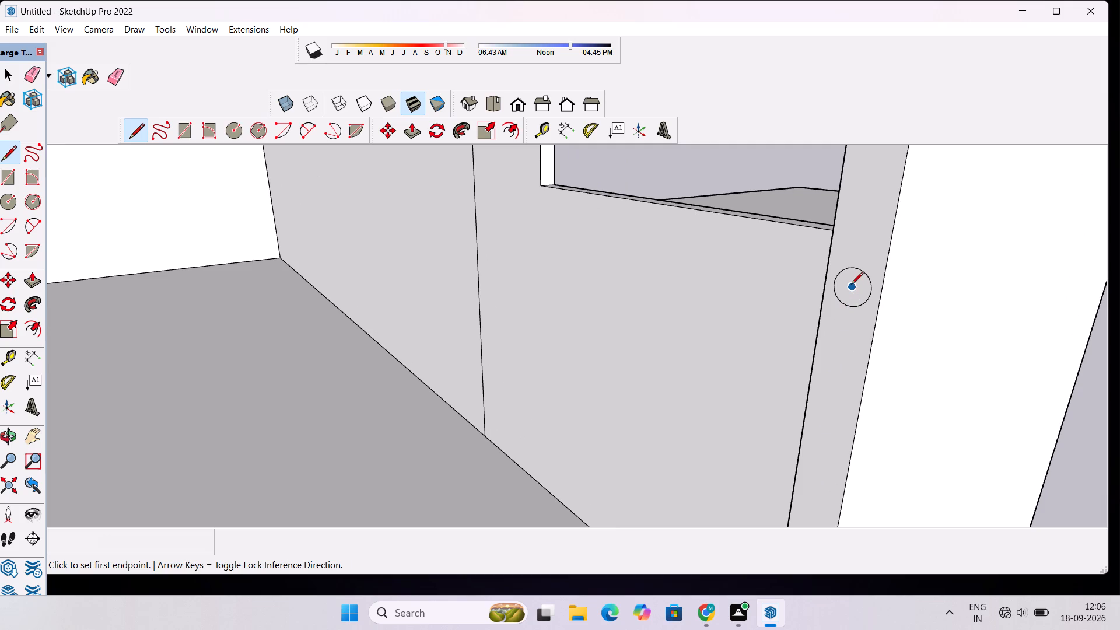
click(852, 286)
scroll(766, 291, down, 15)
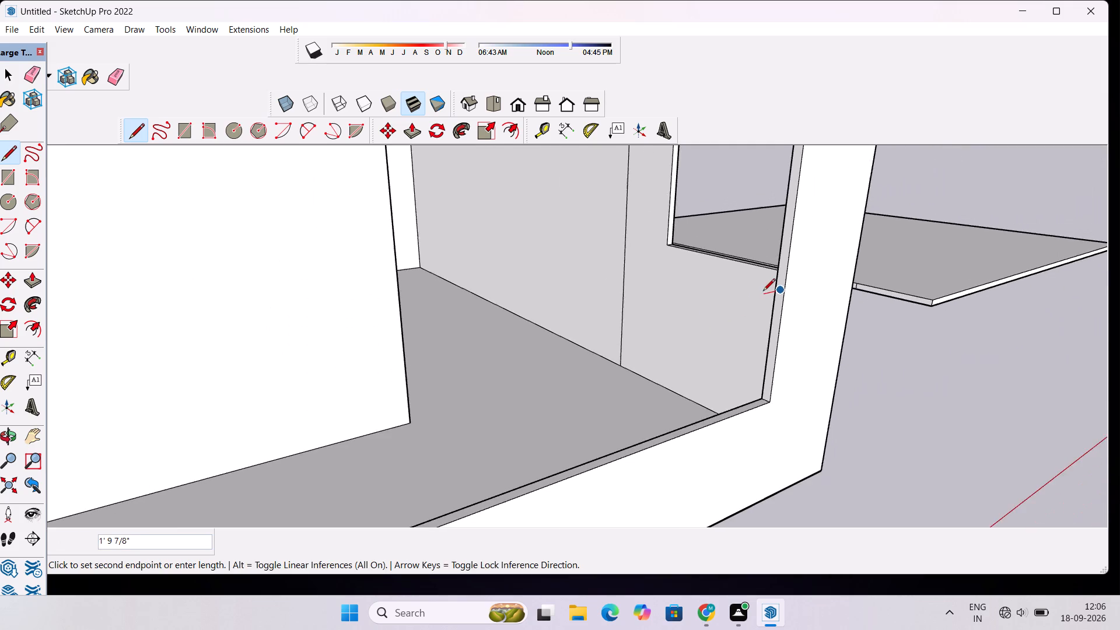
scroll(763, 292, down, 6)
scroll(396, 360, up, 5)
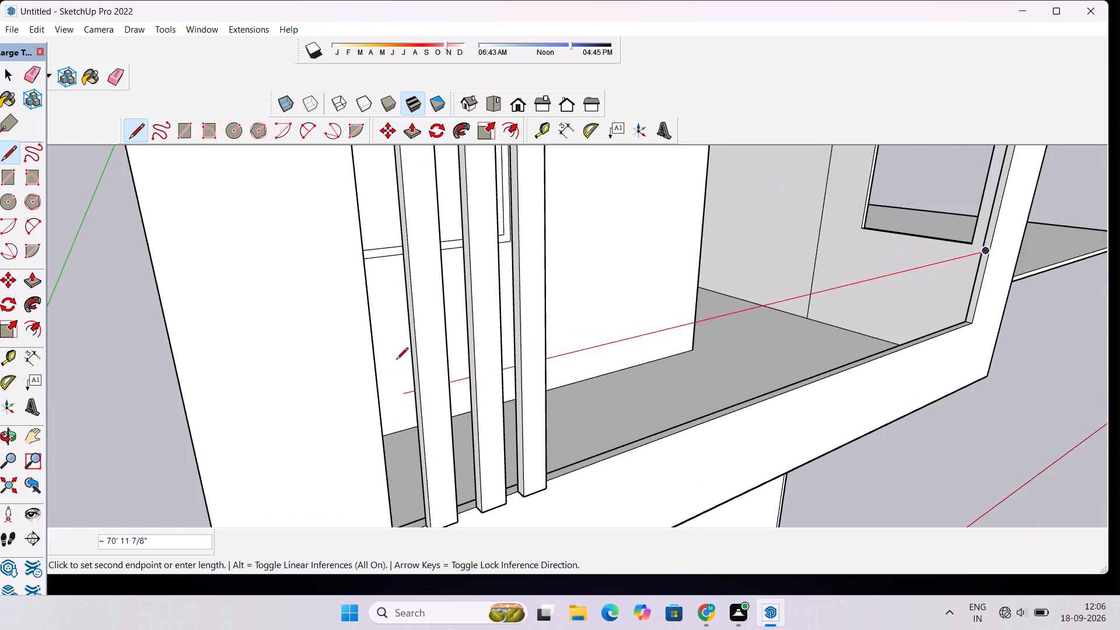
scroll(388, 391, up, 8)
scroll(387, 398, down, 3)
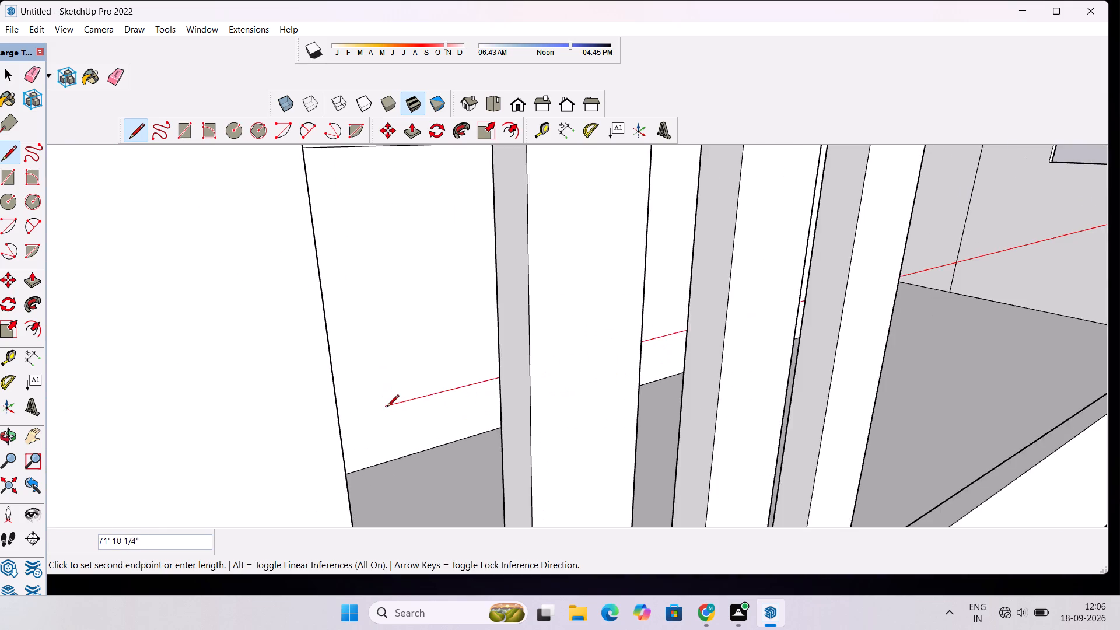
scroll(387, 408, down, 1)
scroll(387, 408, up, 4)
scroll(387, 408, down, 2)
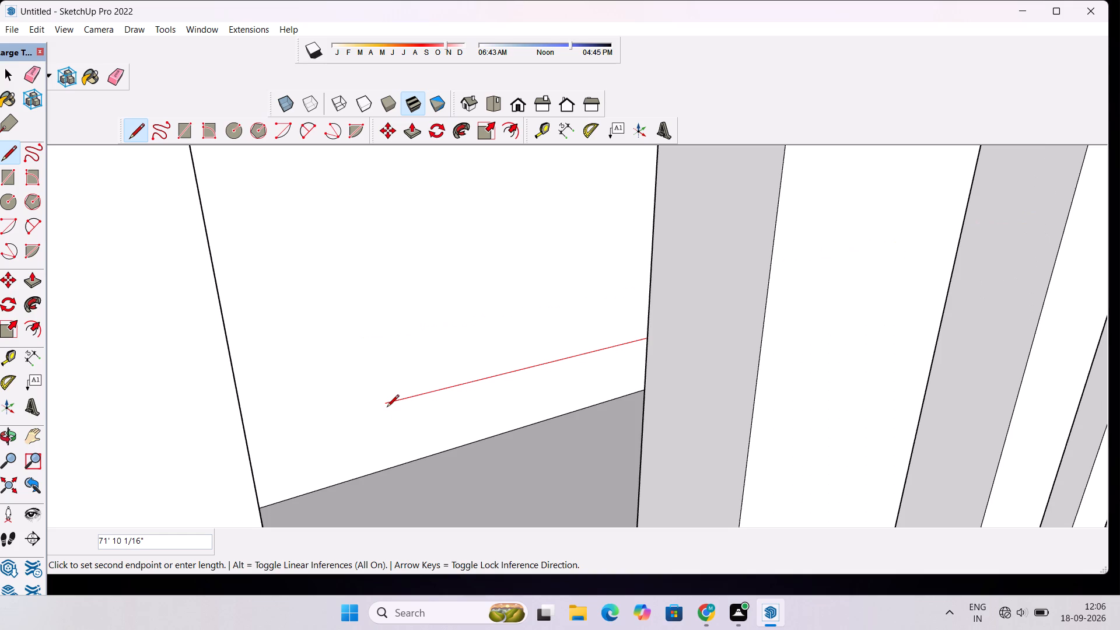
key(o)
drag(387, 408, 370, 401)
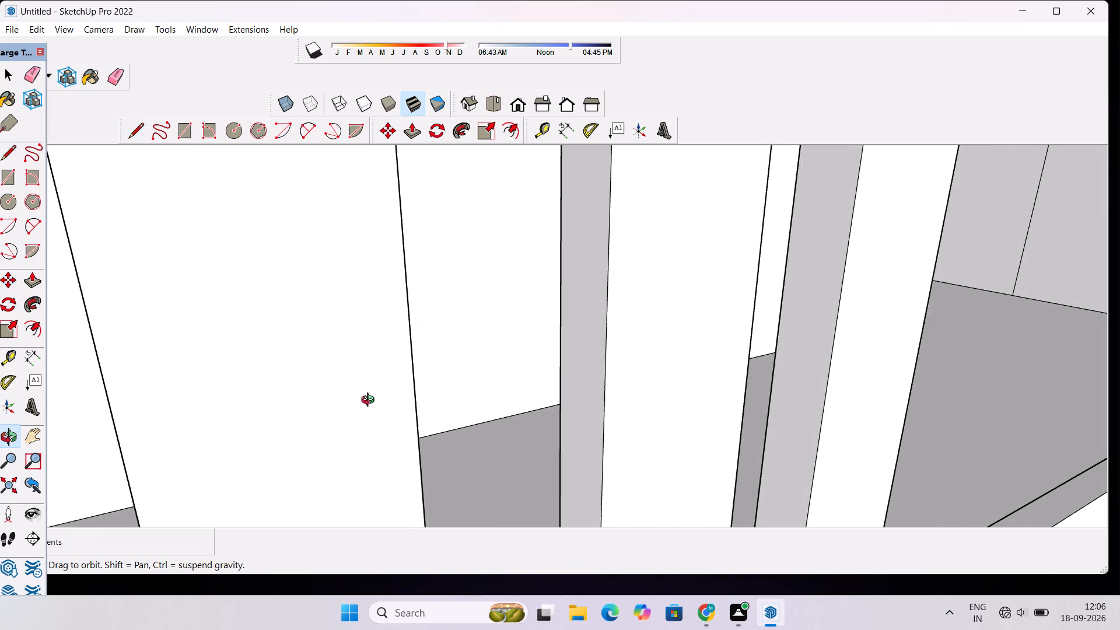
scroll(384, 400, down, 5)
drag(614, 435, 542, 428)
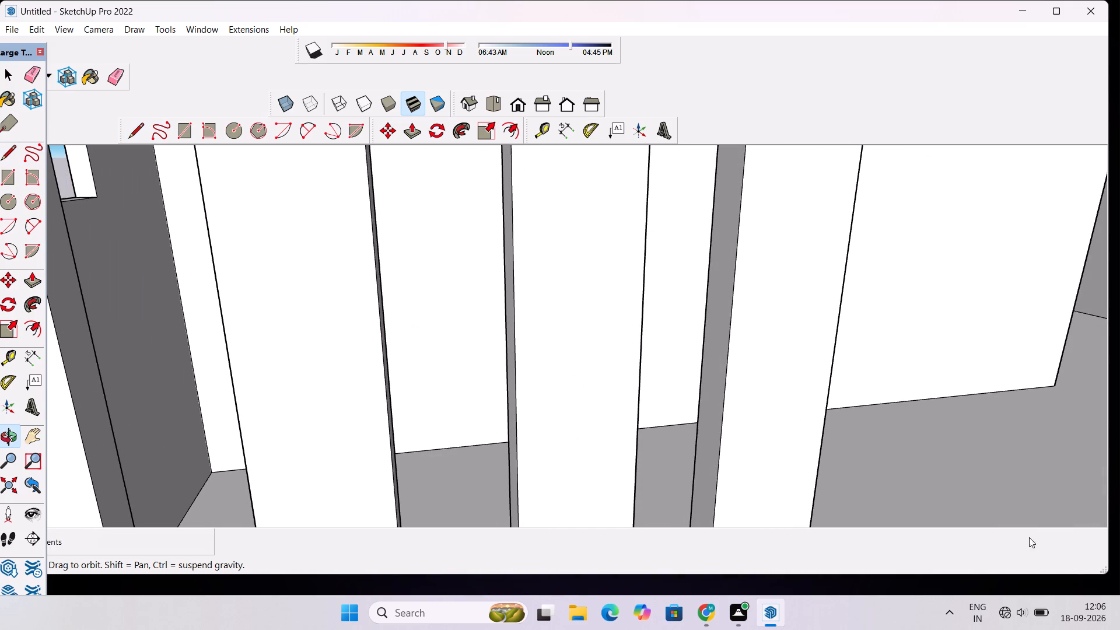
scroll(767, 353, down, 5)
shift+drag(762, 387, 859, 426)
scroll(859, 426, up, 1)
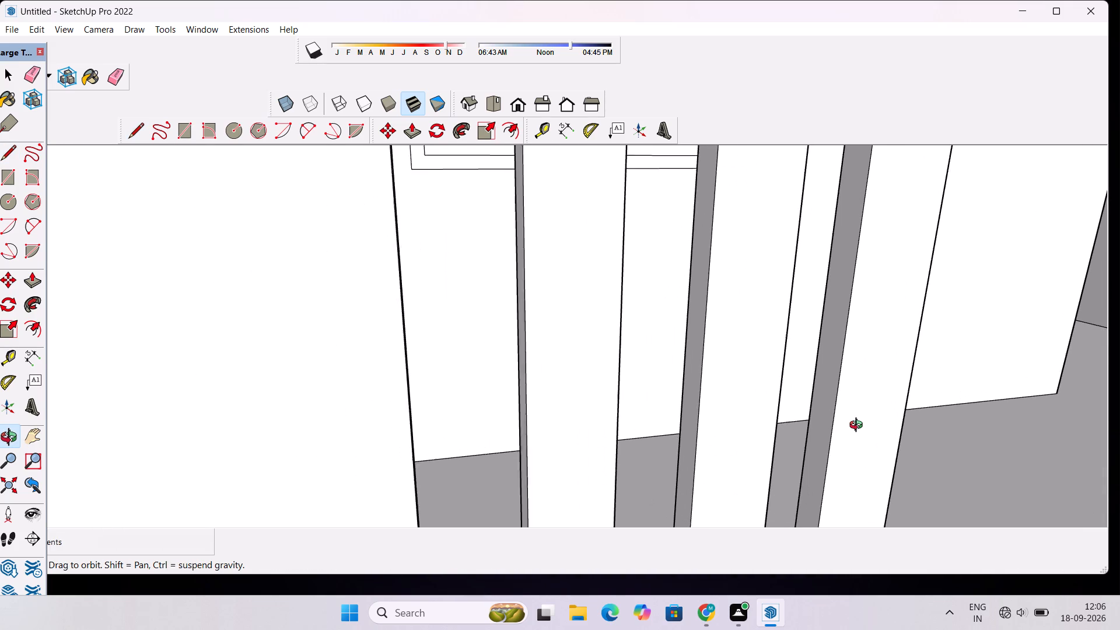
scroll(859, 426, up, 1)
drag(865, 428, 754, 407)
scroll(751, 416, down, 3)
drag(746, 439, 745, 456)
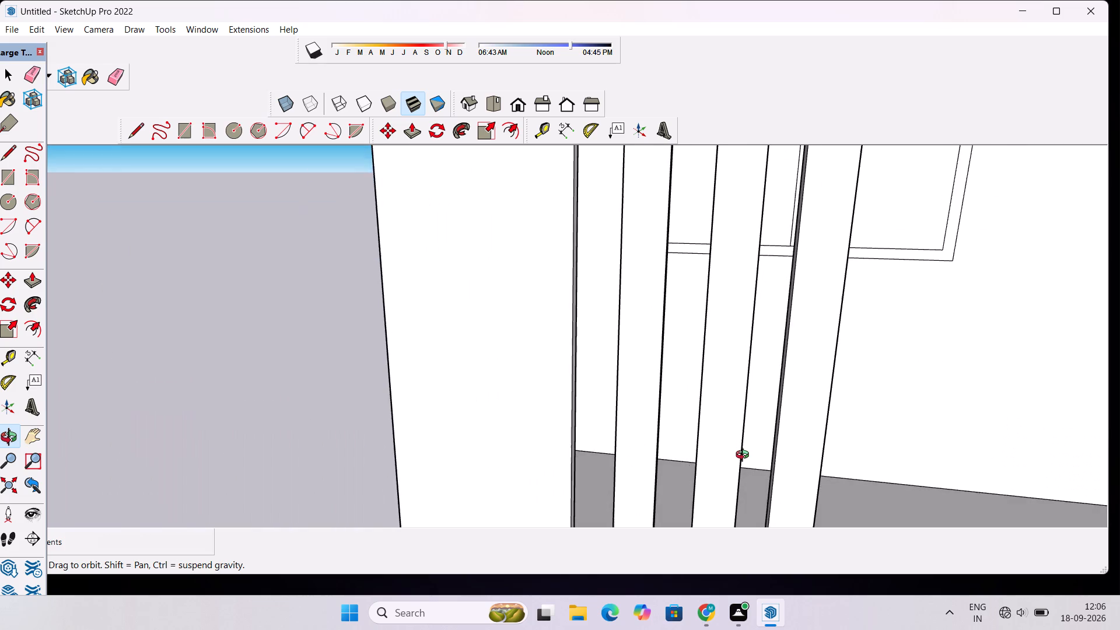
drag(745, 456, 744, 458)
scroll(734, 461, up, 5)
shift+drag(728, 461, 848, 463)
scroll(847, 457, down, 1)
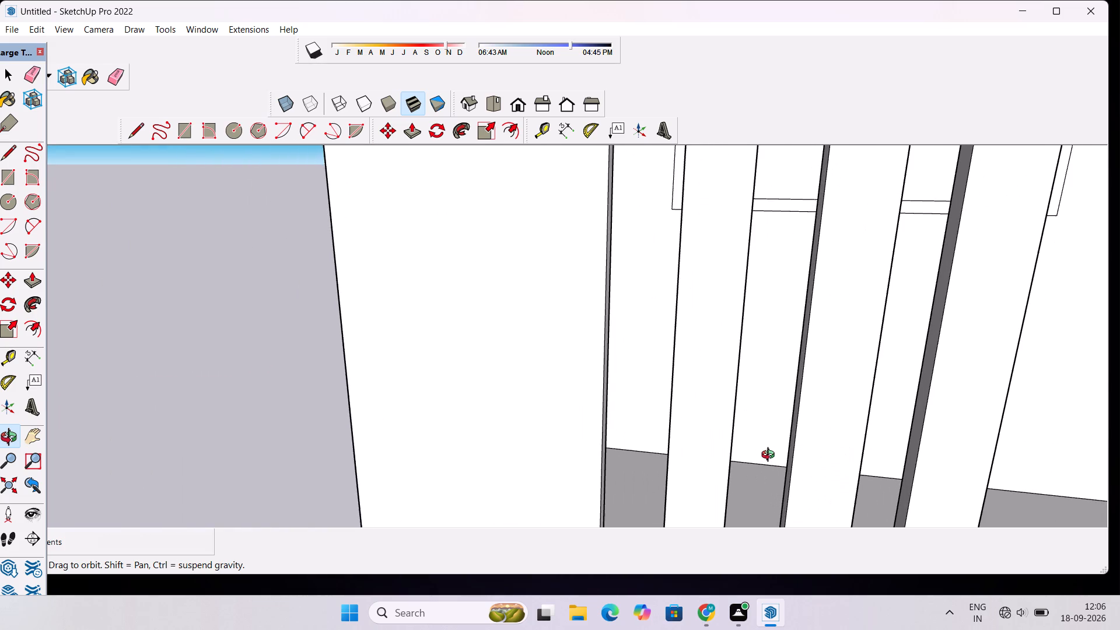
scroll(759, 450, up, 4)
scroll(787, 442, down, 5)
drag(828, 446, 729, 463)
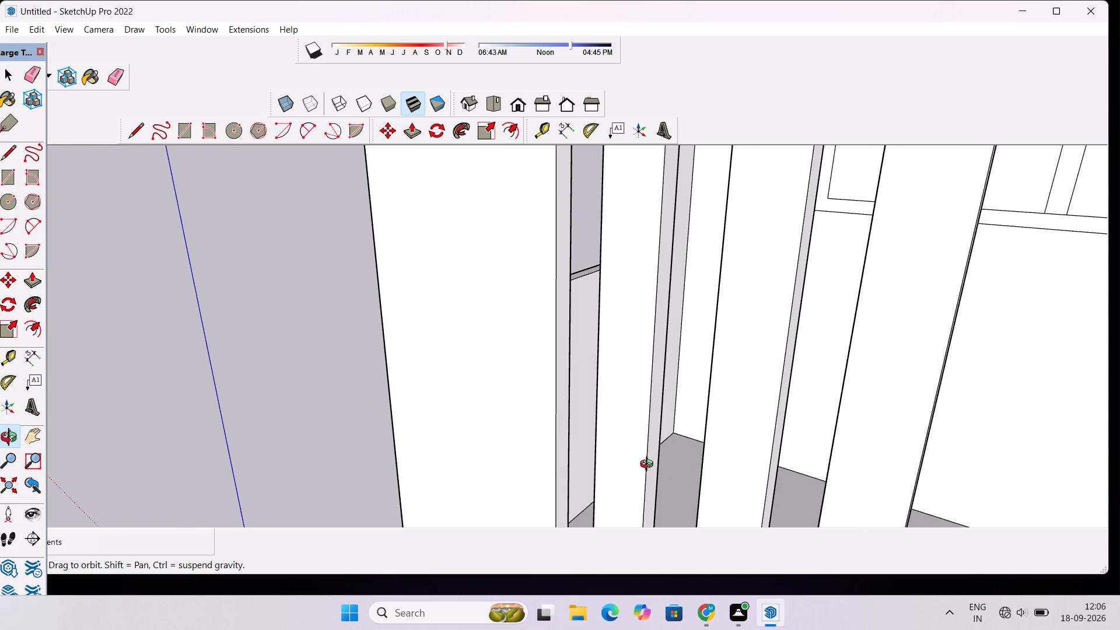
scroll(649, 466, up, 1)
shift+drag(687, 452, 758, 417)
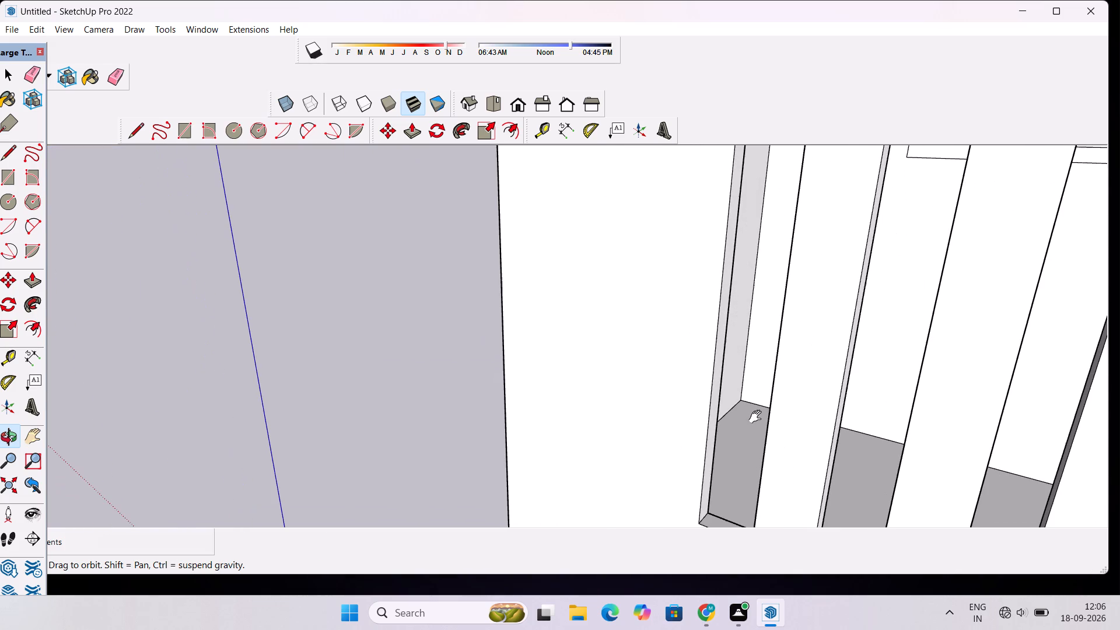
key(l)
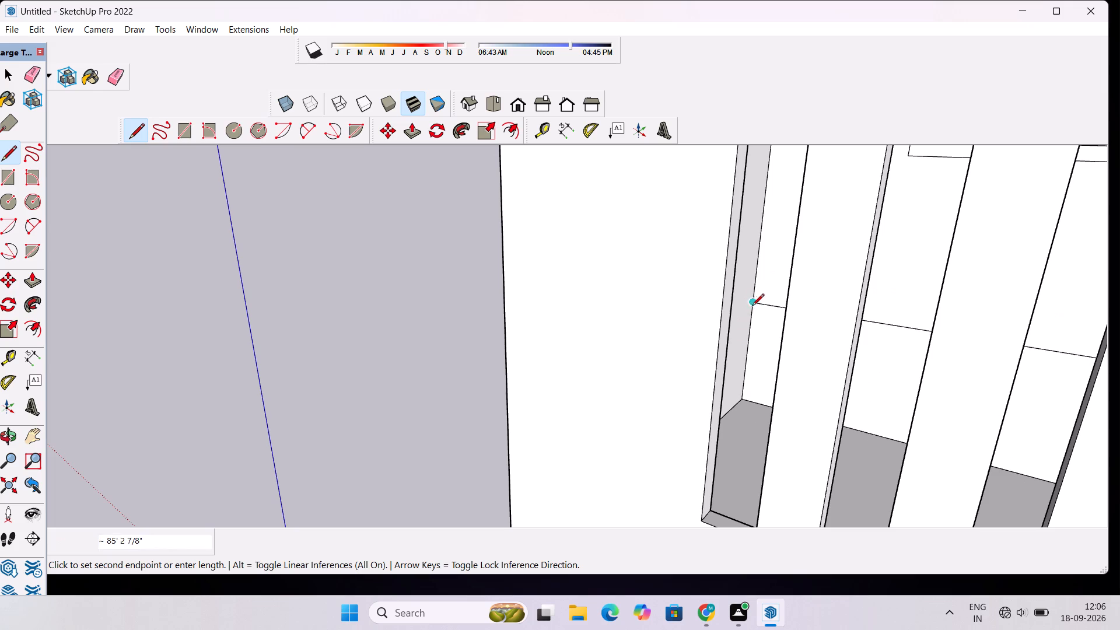
click(732, 261)
key(space)
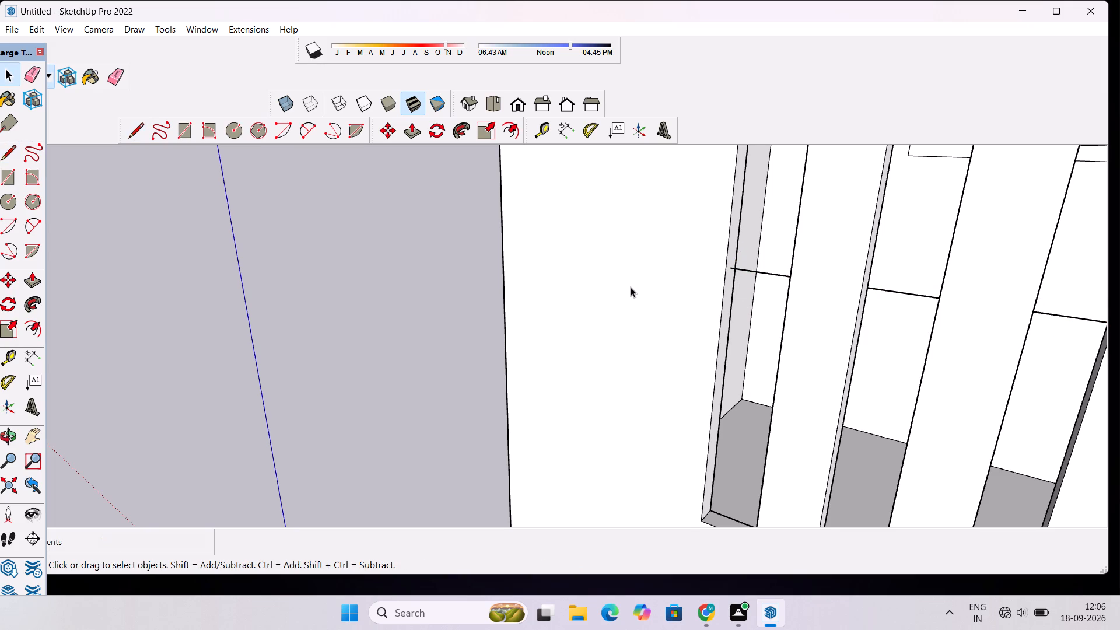
Extrude the 3" radius circle along the line across the front opening with Follow Me to form a round rail.
scroll(631, 287, down, 3)
key(o)
scroll(615, 316, down, 5)
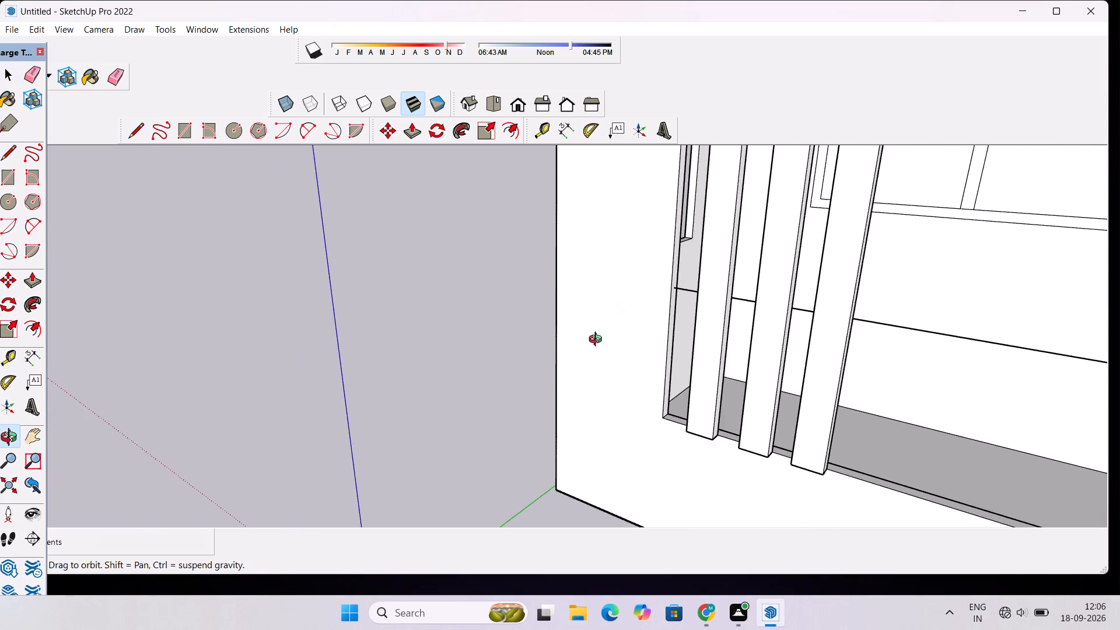
drag(611, 347, 856, 372)
scroll(864, 297, up, 2)
shift+drag(867, 292, 751, 387)
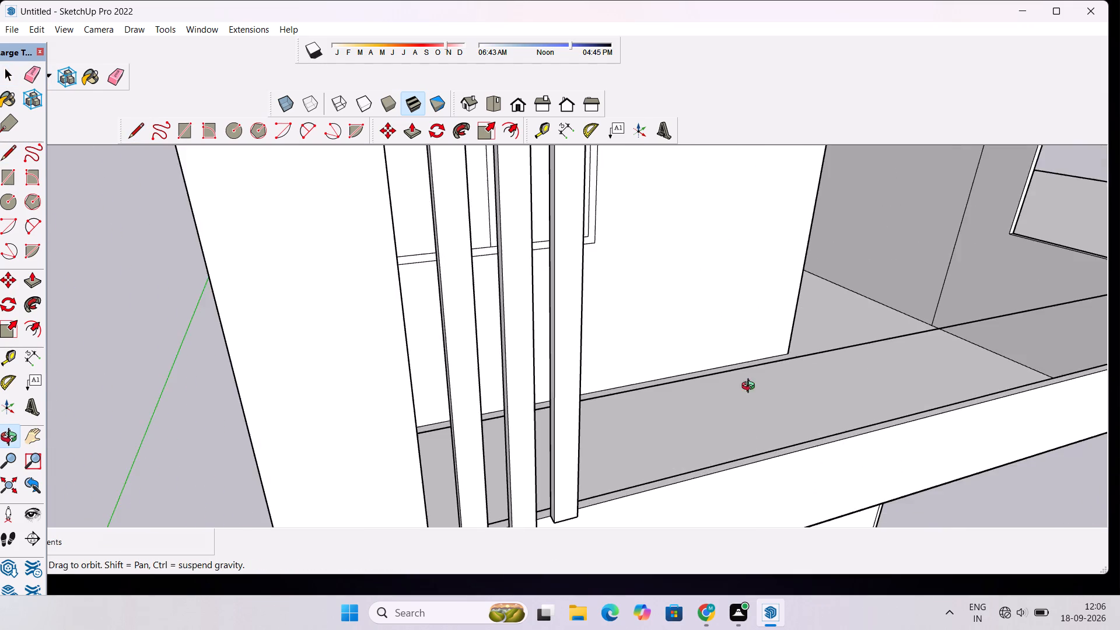
scroll(770, 366, down, 4)
drag(779, 373, 883, 360)
scroll(927, 254, up, 12)
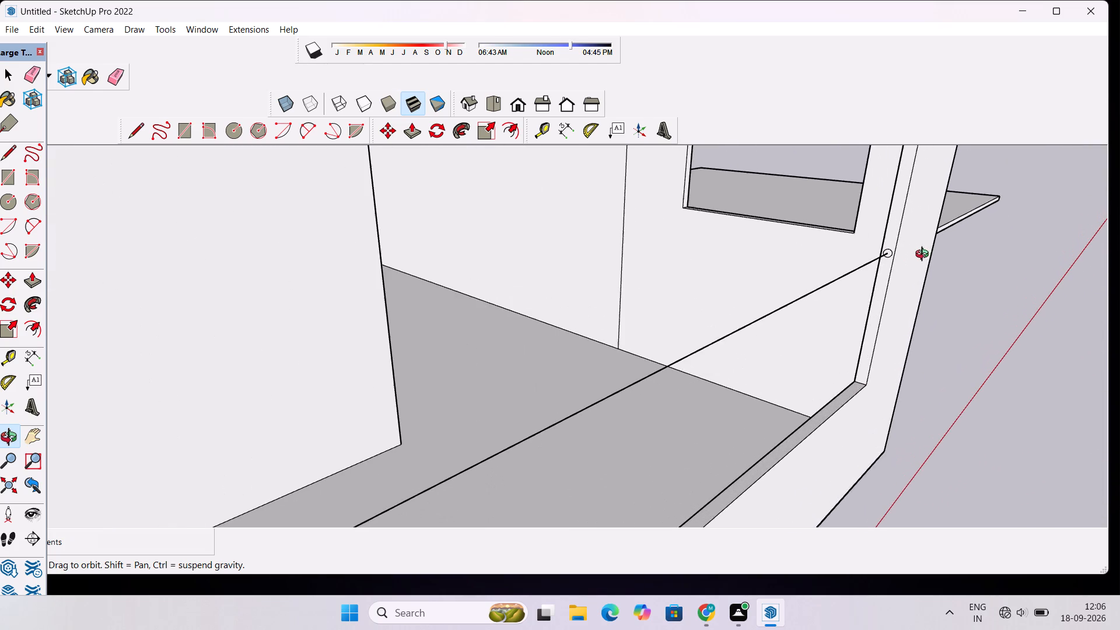
scroll(867, 300, up, 4)
shift+drag(897, 268, 885, 325)
scroll(885, 325, down, 2)
drag(886, 325, 861, 307)
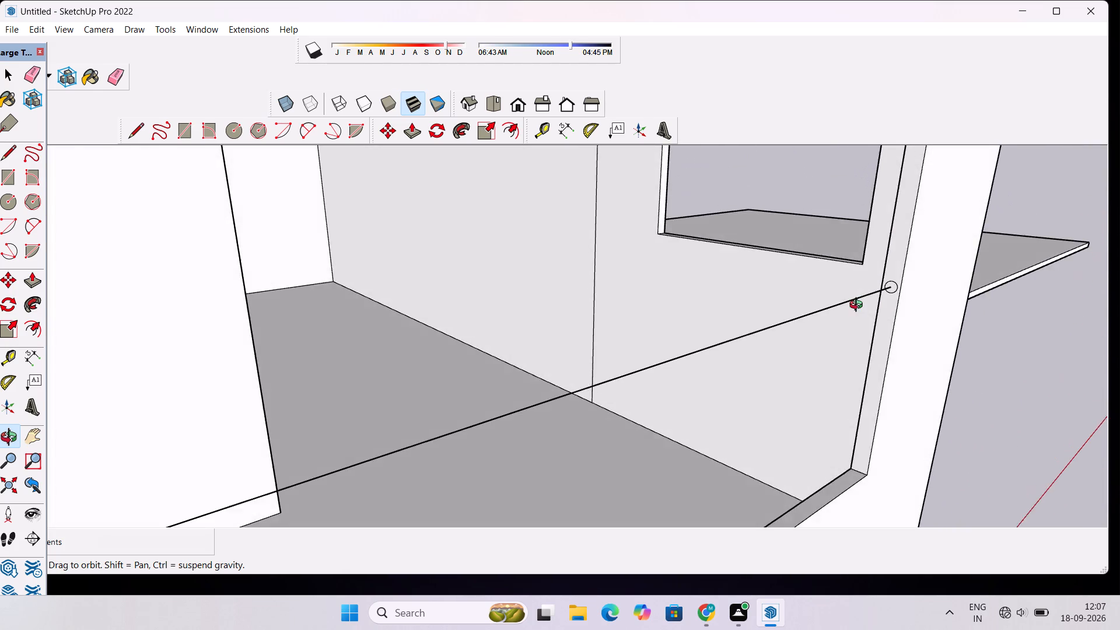
scroll(859, 303, up, 2)
shift+drag(900, 308, 905, 321)
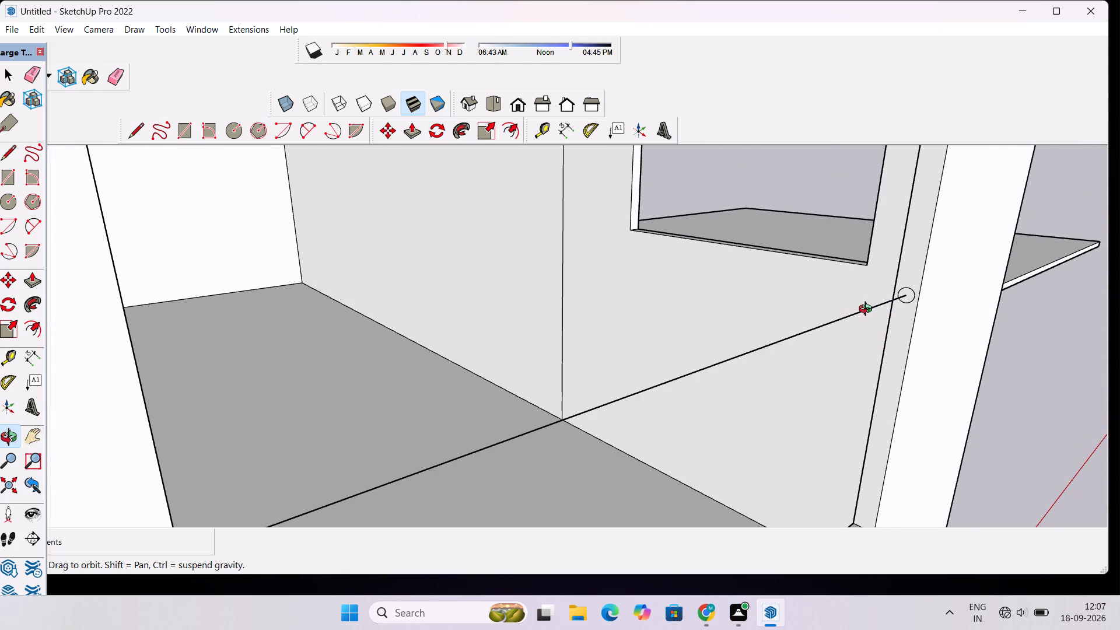
key(space)
scroll(904, 286, up, 8)
double_click(912, 299)
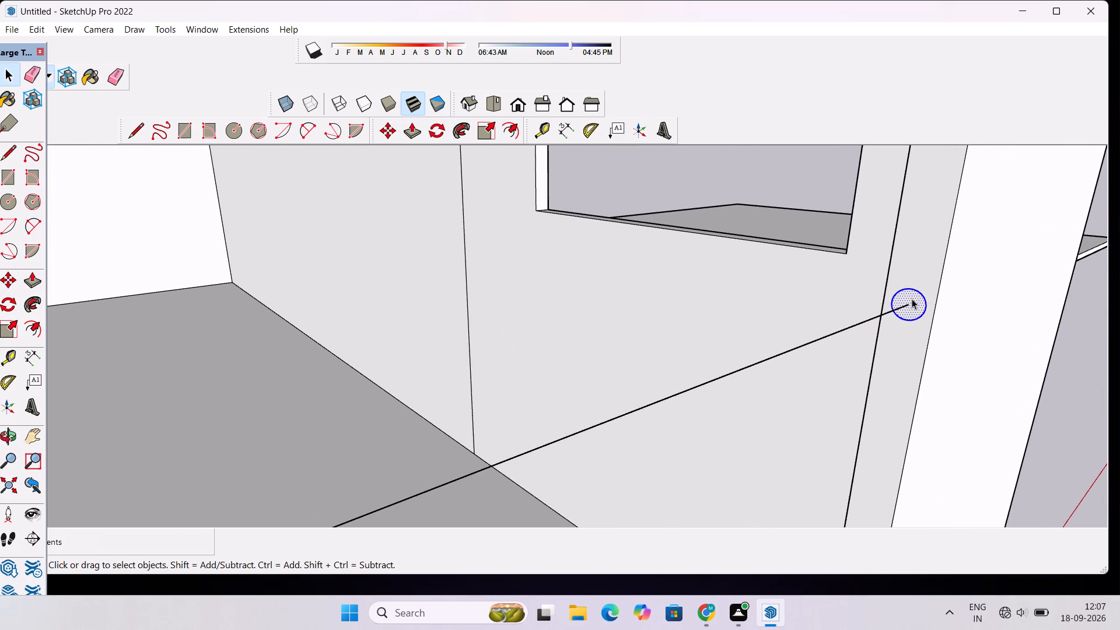
ctrl+click(838, 332)
scroll(848, 318, down, 4)
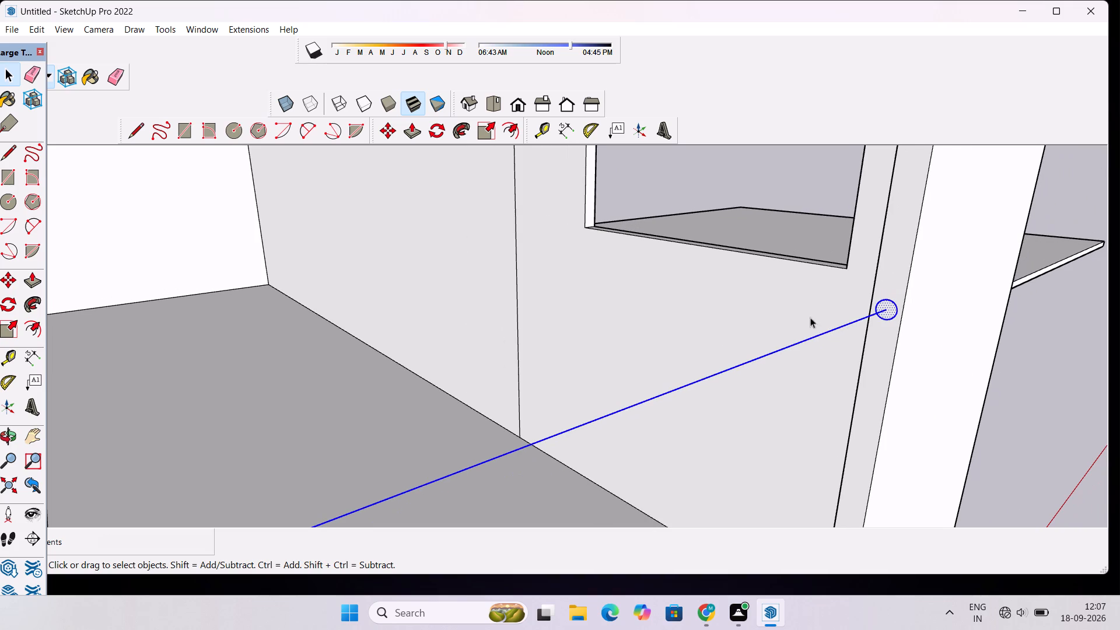
click(38, 302)
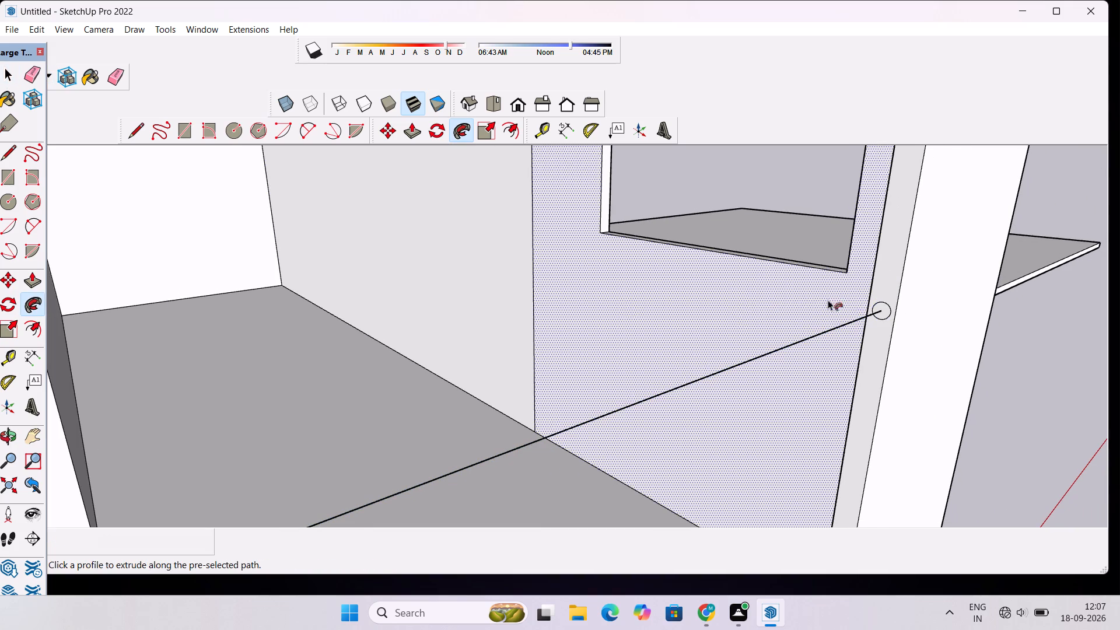
click(880, 309)
Examine the round rail across the front opening from outside the building.
key(o)
scroll(801, 321, down, 12)
drag(816, 371, 758, 365)
scroll(817, 374, down, 10)
drag(886, 411, 827, 430)
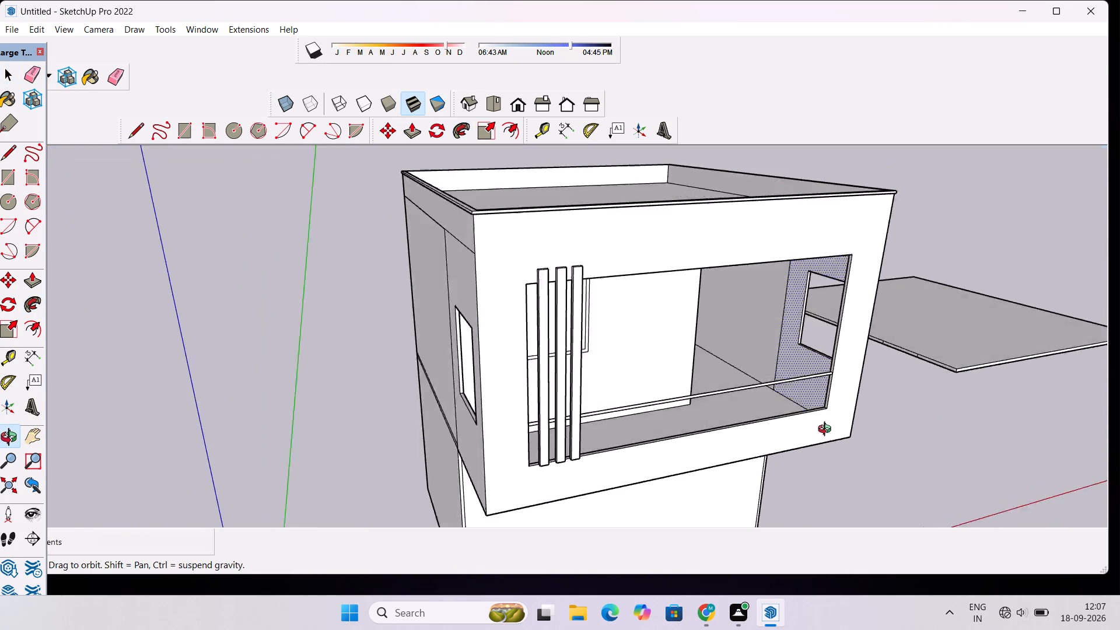
drag(827, 430, 706, 413)
scroll(524, 409, up, 3)
shift+drag(530, 434, 681, 429)
scroll(681, 428, down, 5)
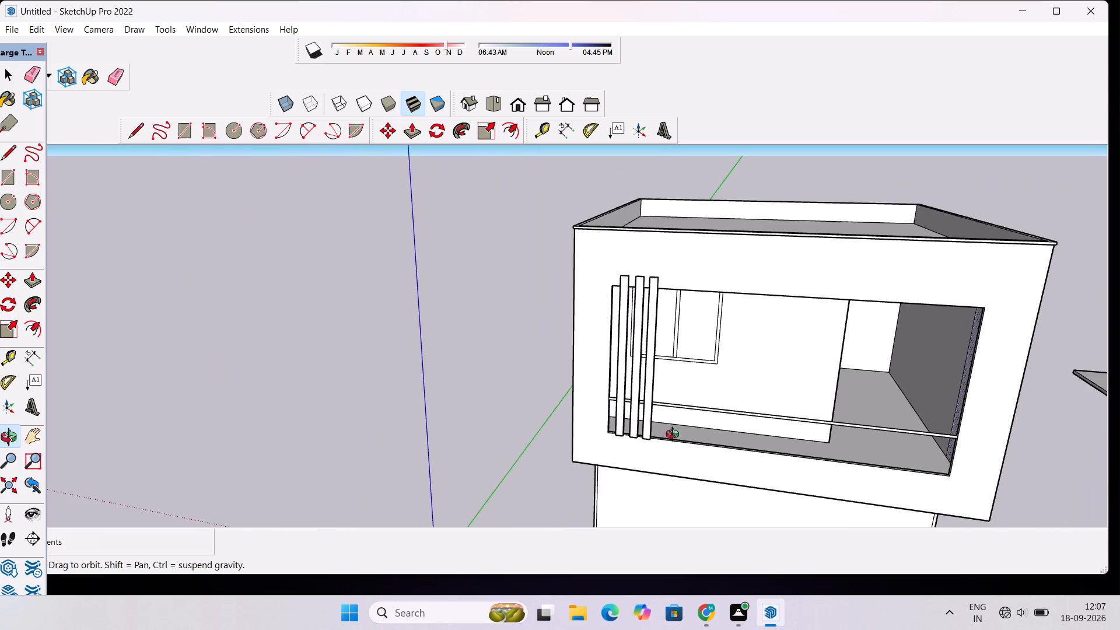
drag(677, 452, 927, 446)
Draw a narrow rectangle, about 1 3/4" by 8' 6 1/4", on the side jamb from its bottom edge up to the rail.
scroll(763, 332, up, 17)
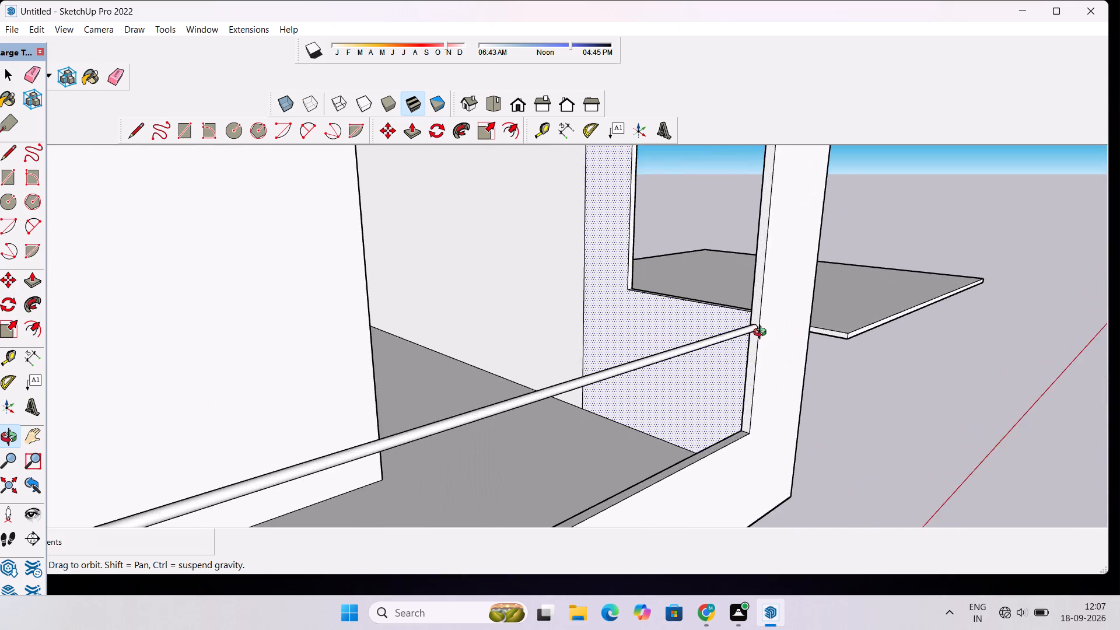
scroll(762, 334, up, 6)
drag(666, 402, 799, 386)
scroll(797, 379, up, 3)
drag(762, 426, 780, 392)
shift+drag(776, 385, 775, 414)
scroll(773, 410, down, 3)
scroll(770, 436, up, 3)
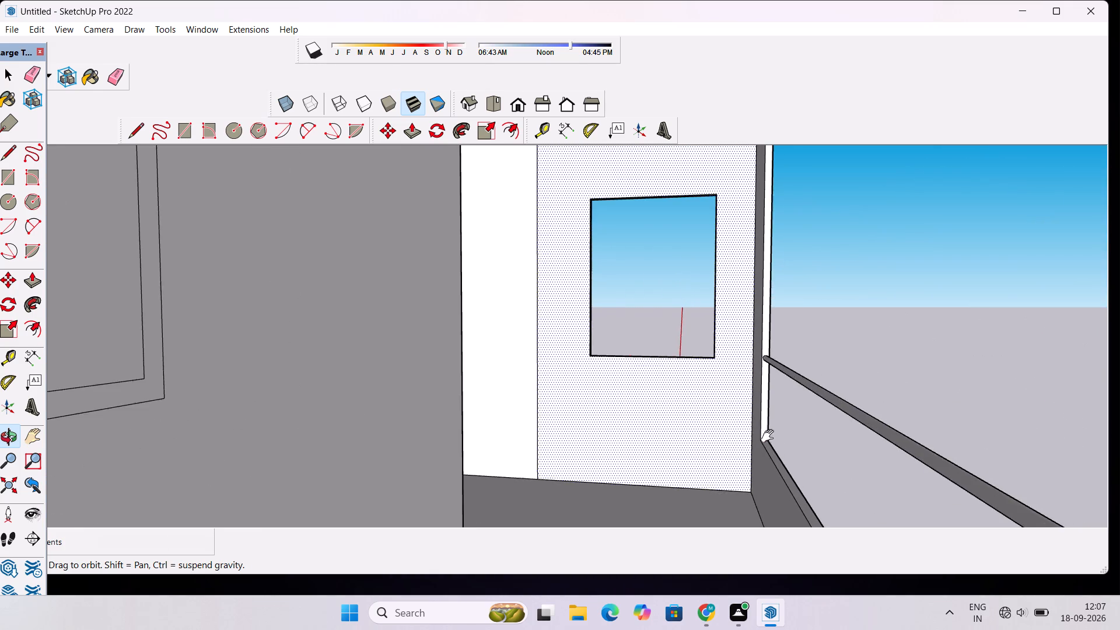
shift+drag(778, 423, 754, 430)
shift+scroll(752, 439, up, 4)
scroll(752, 439, down, 3)
shift+drag(750, 441, 757, 453)
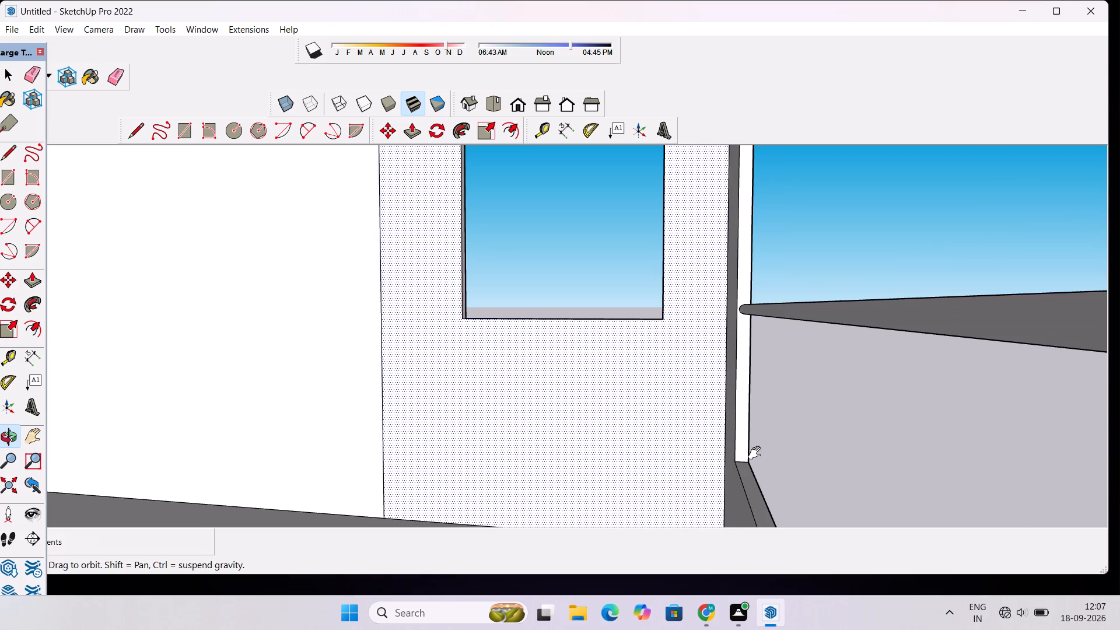
key(r)
scroll(755, 453, up, 3)
scroll(755, 453, down, 2)
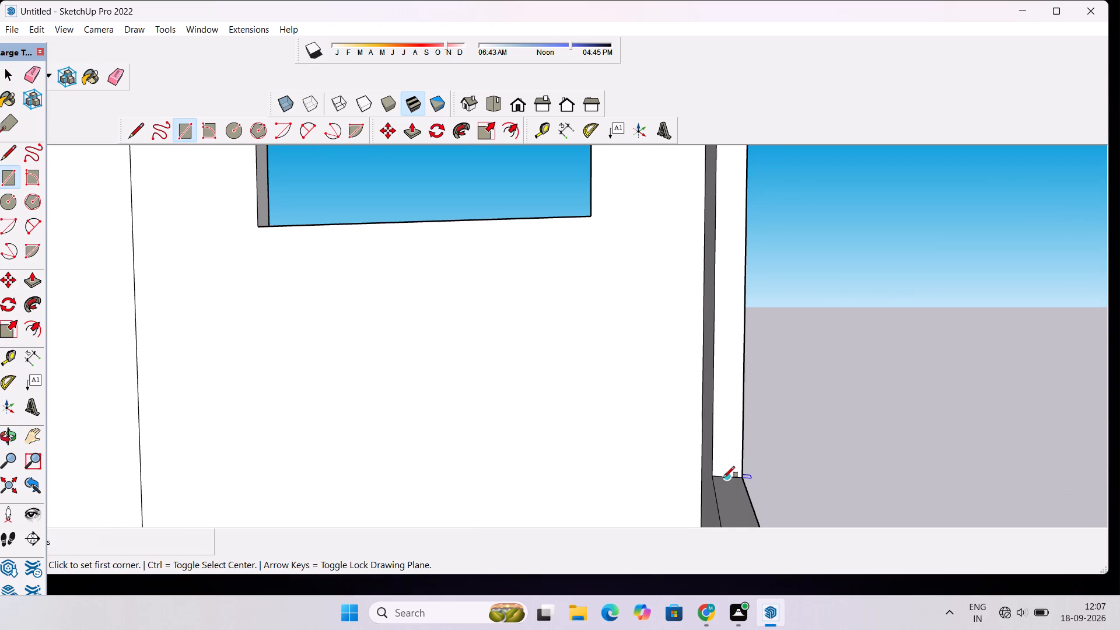
scroll(723, 478, up, 9)
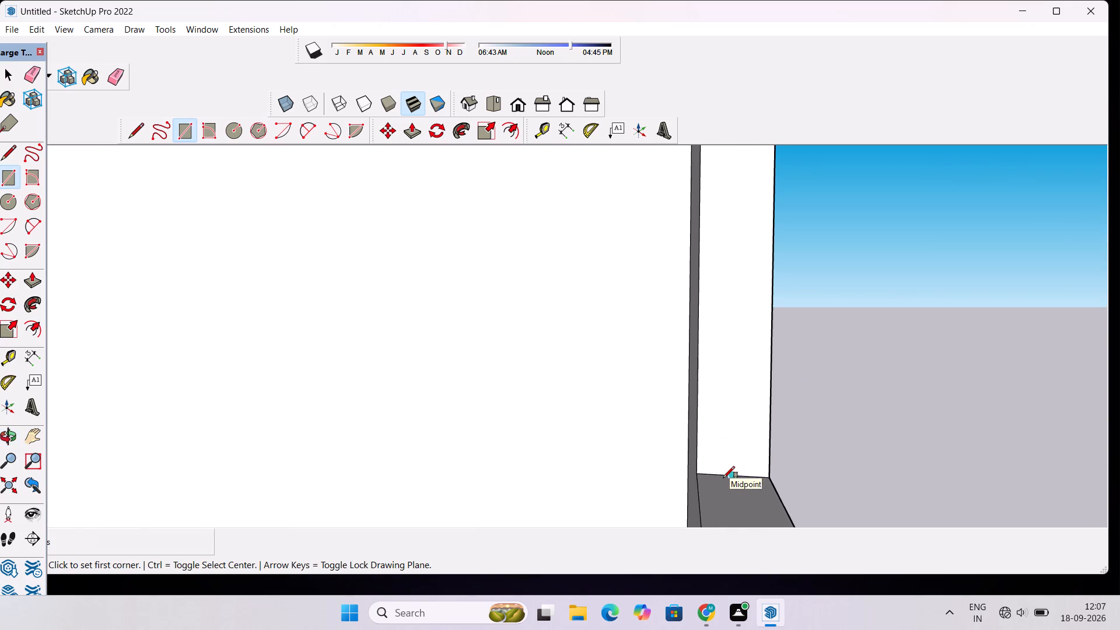
click(715, 474)
scroll(727, 439, down, 6)
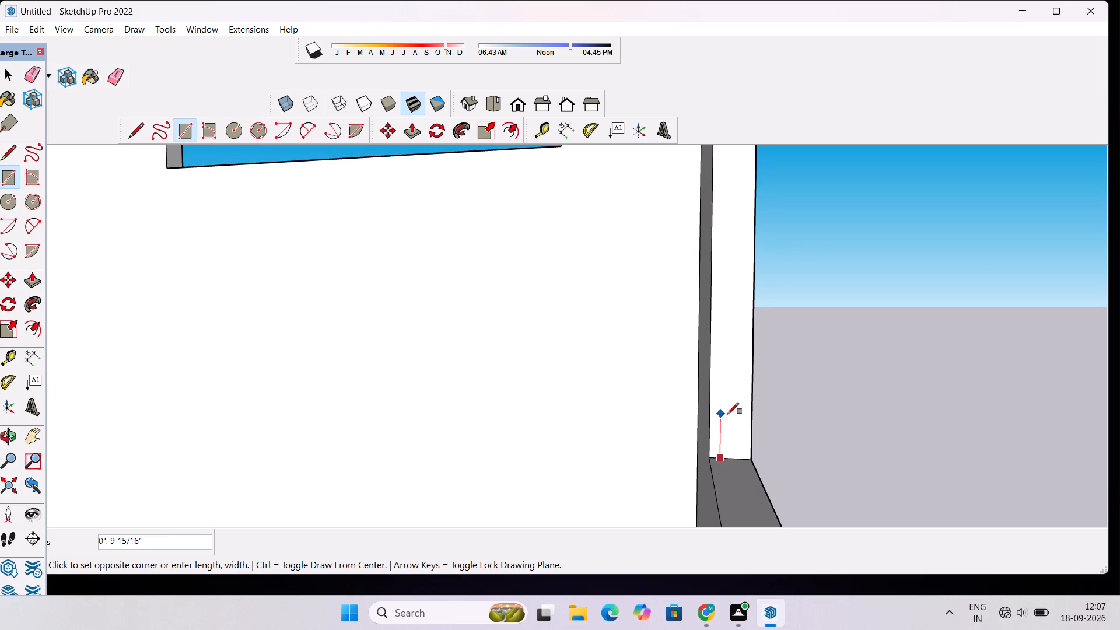
scroll(730, 414, down, 8)
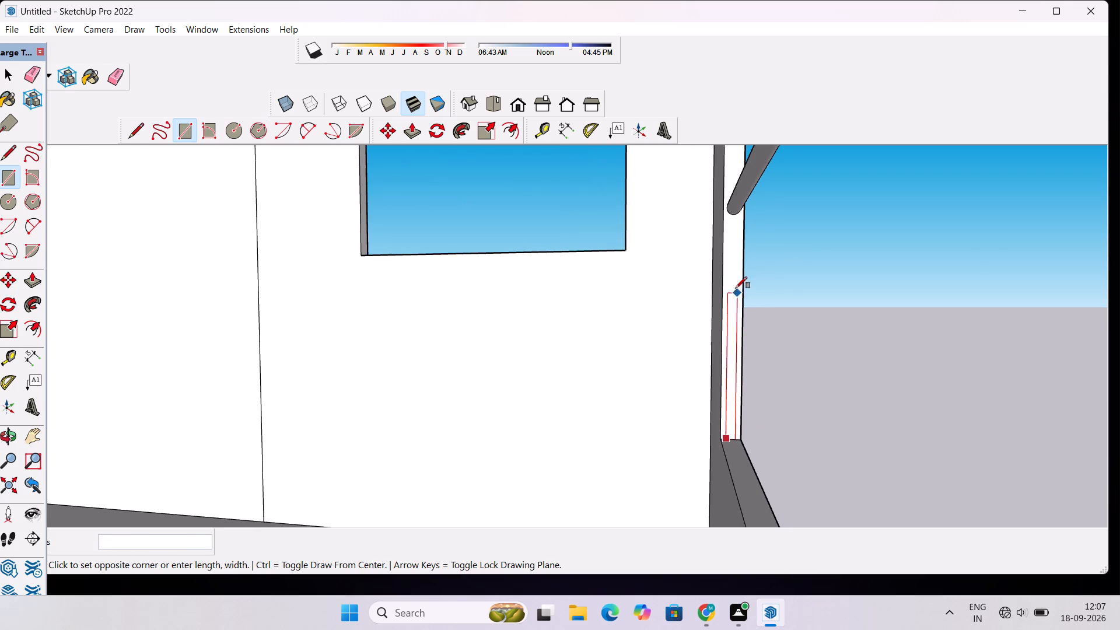
scroll(737, 202, up, 8)
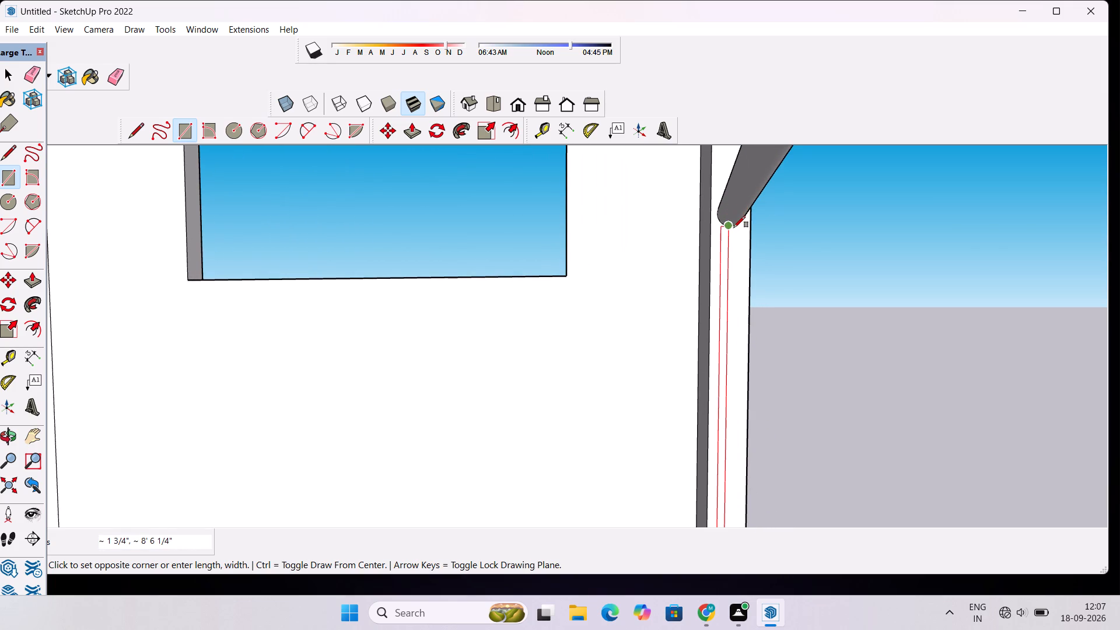
click(734, 228)
key(space)
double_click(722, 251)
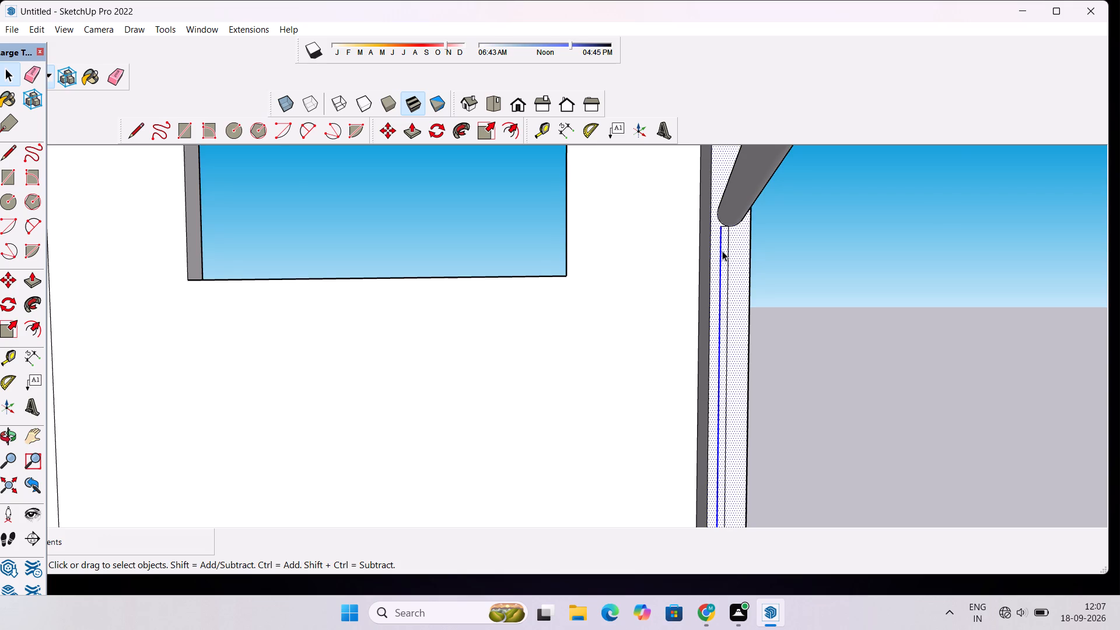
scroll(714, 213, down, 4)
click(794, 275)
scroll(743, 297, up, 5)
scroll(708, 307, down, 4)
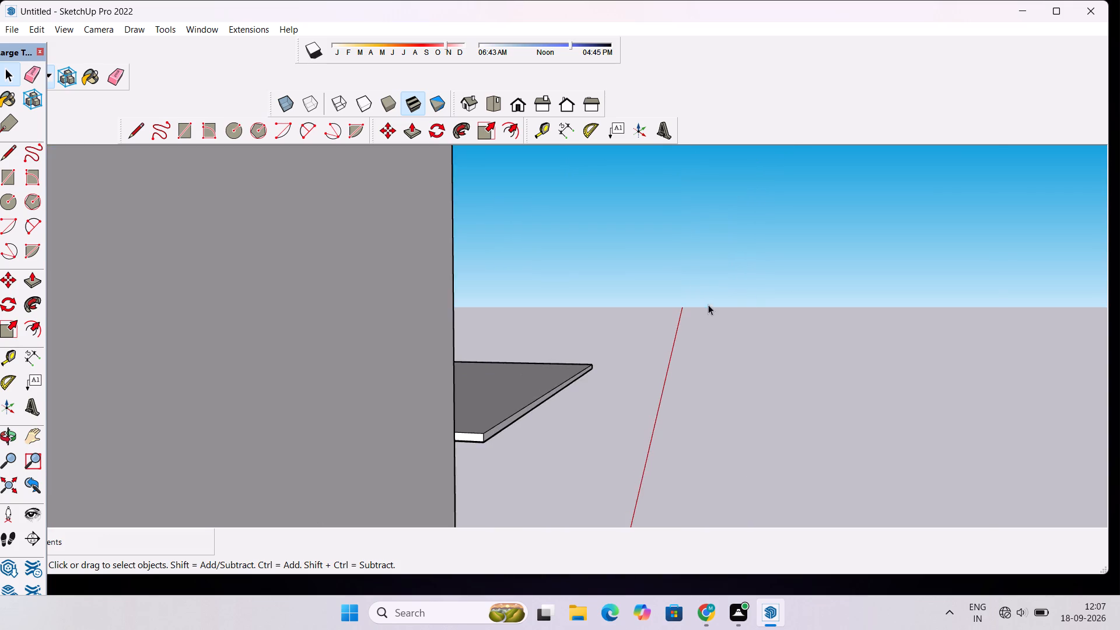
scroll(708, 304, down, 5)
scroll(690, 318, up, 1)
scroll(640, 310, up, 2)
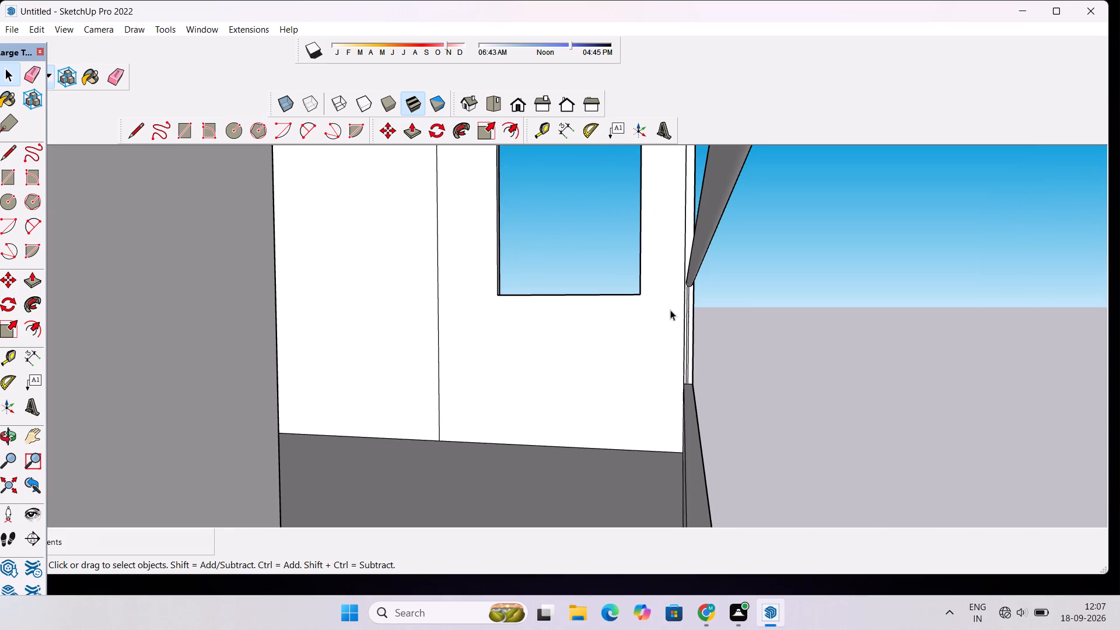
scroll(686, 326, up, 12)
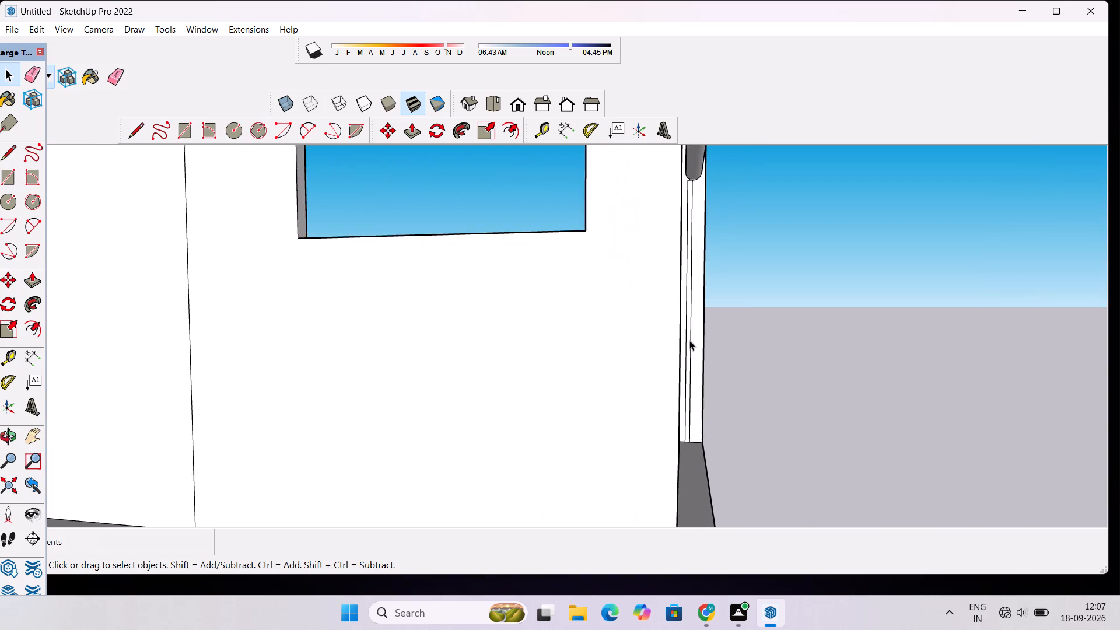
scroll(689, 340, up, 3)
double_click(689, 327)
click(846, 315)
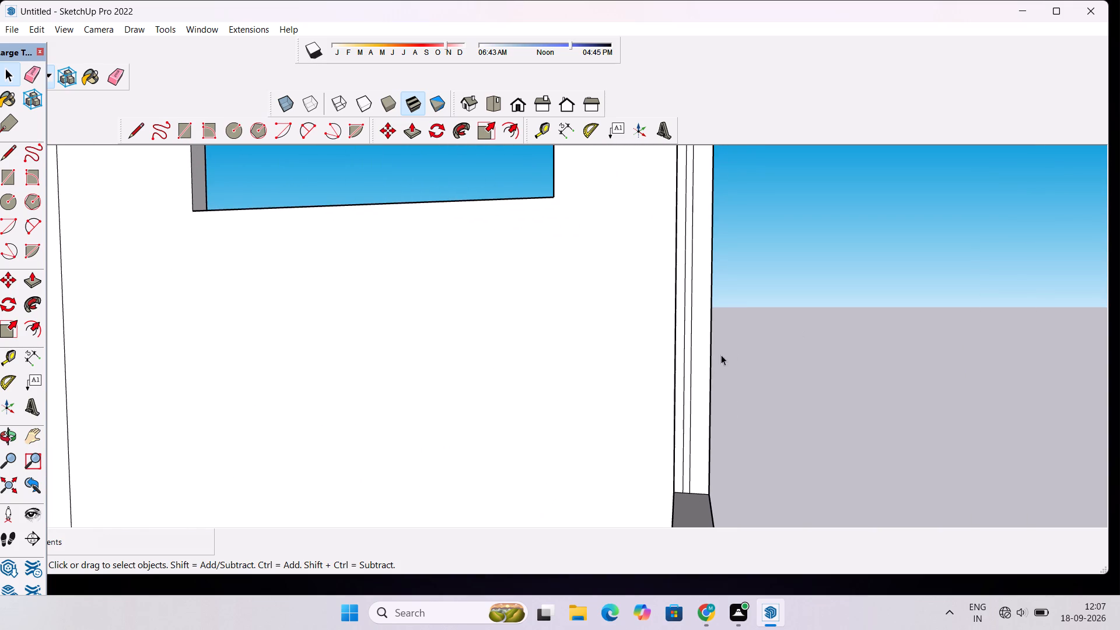
Copy the narrow upright's two side edges and top edge sideways along the jamb by about half the upright's width.
scroll(681, 415, up, 7)
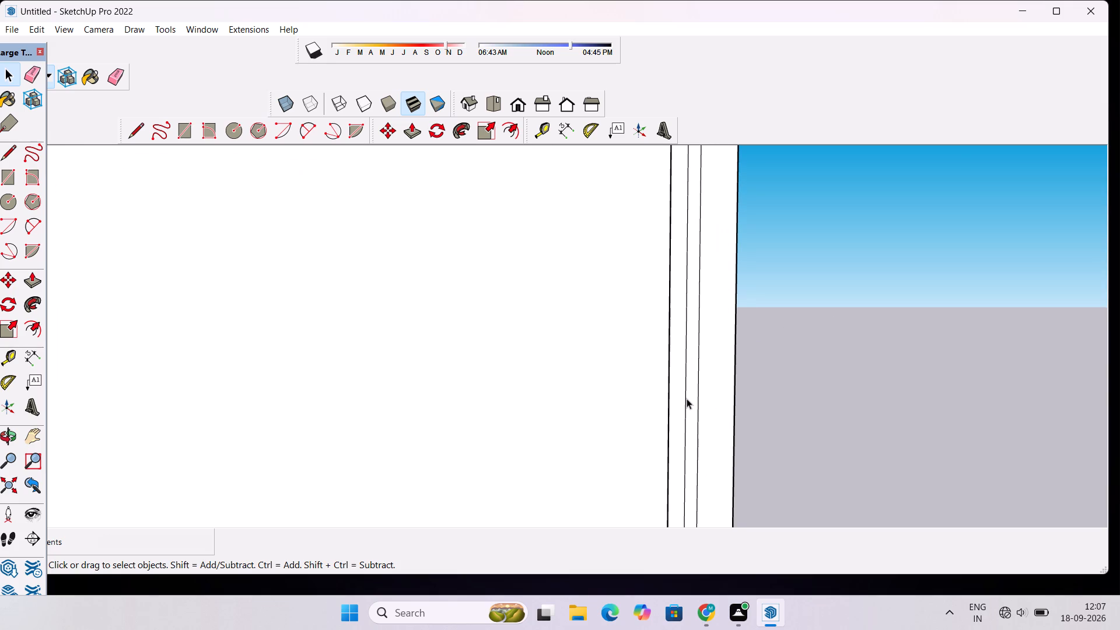
click(687, 400)
ctrl+click(699, 398)
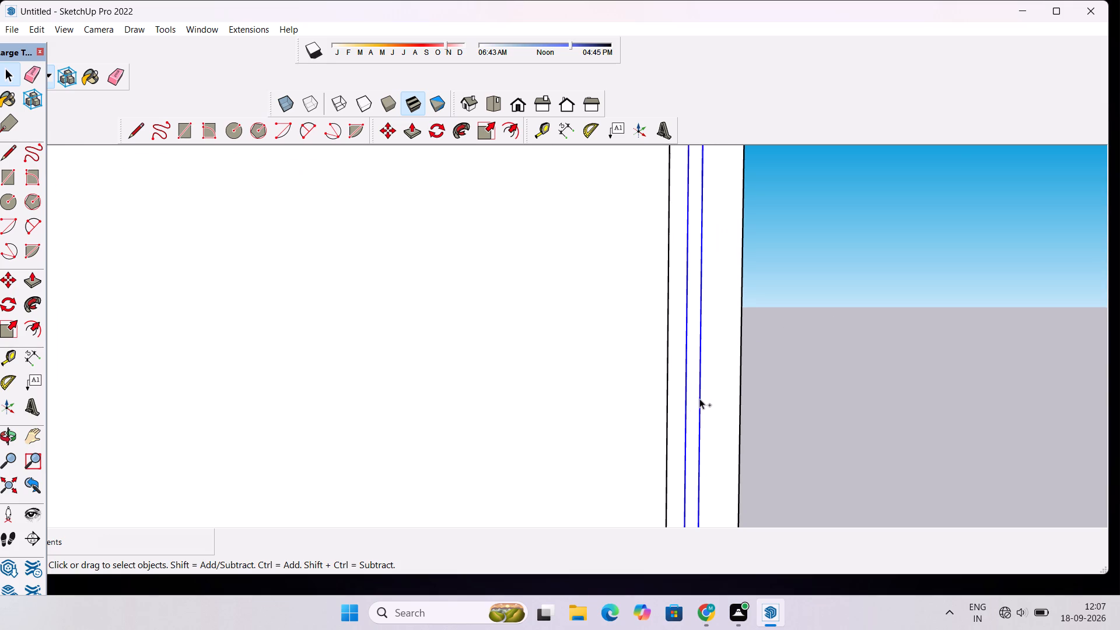
scroll(699, 398, down, 11)
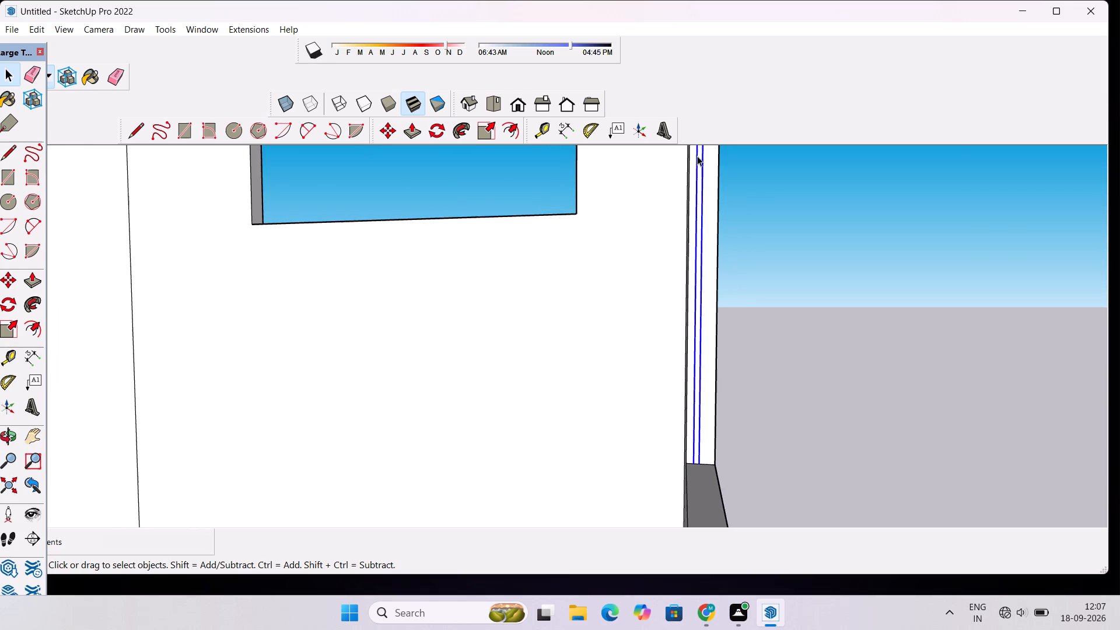
scroll(697, 155, up, 19)
scroll(708, 197, up, 8)
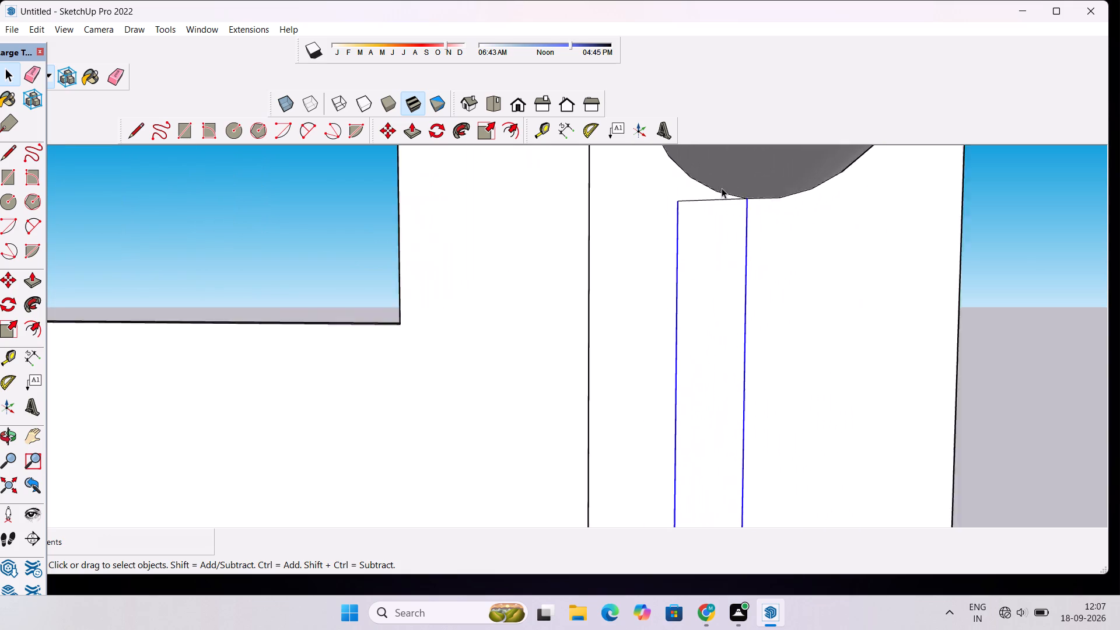
scroll(722, 188, up, 6)
ctrl+click(726, 206)
scroll(724, 202, down, 6)
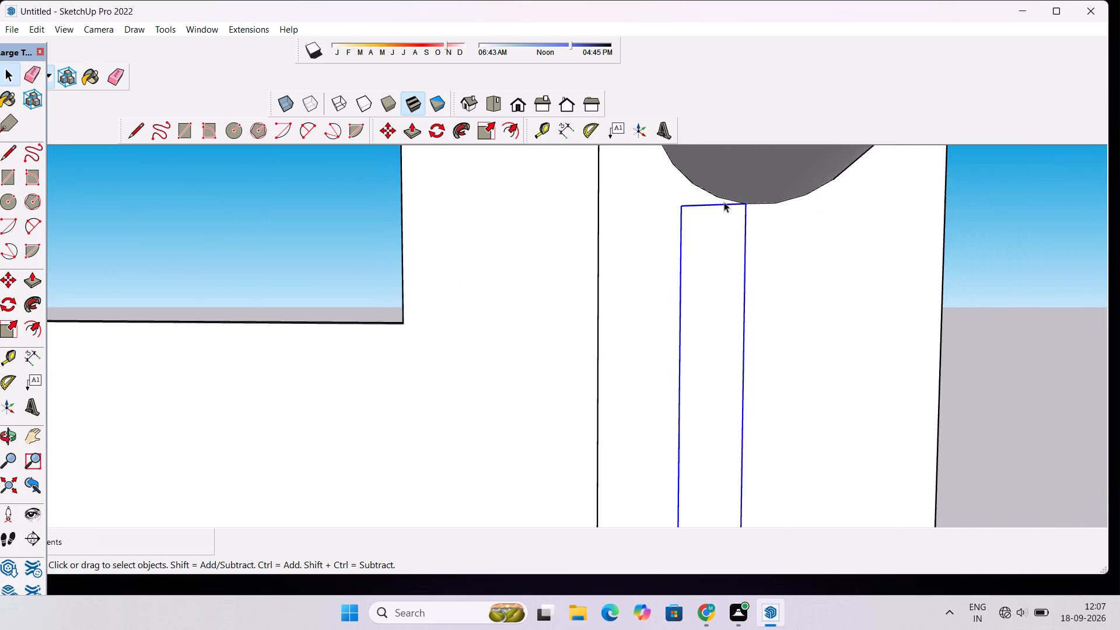
scroll(724, 202, down, 12)
scroll(739, 281, down, 18)
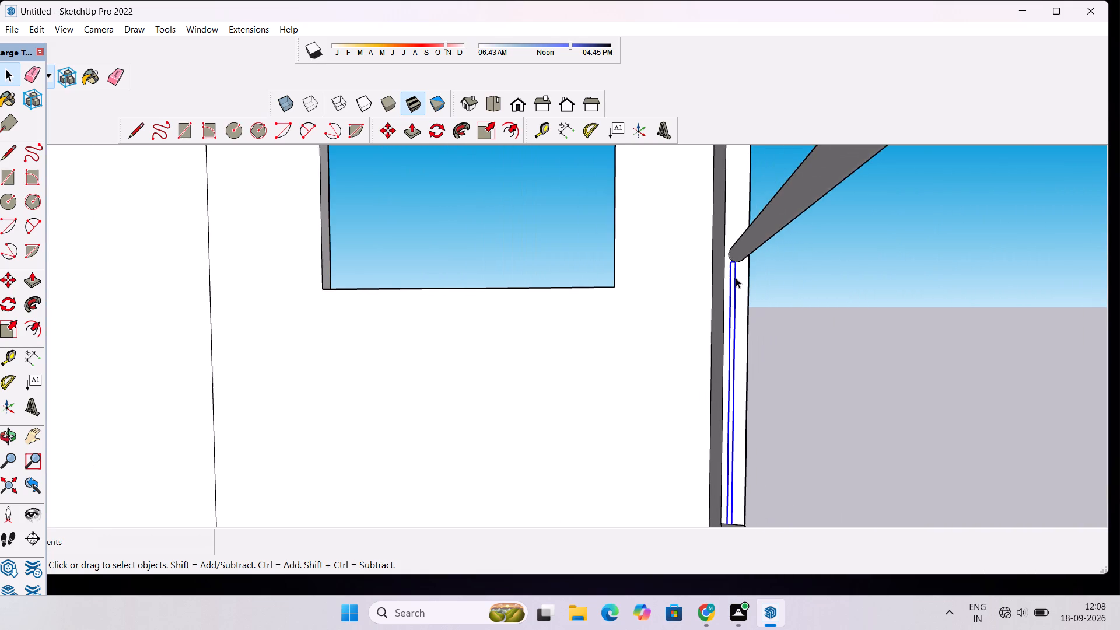
scroll(734, 324, down, 4)
scroll(705, 493, up, 3)
scroll(753, 469, up, 5)
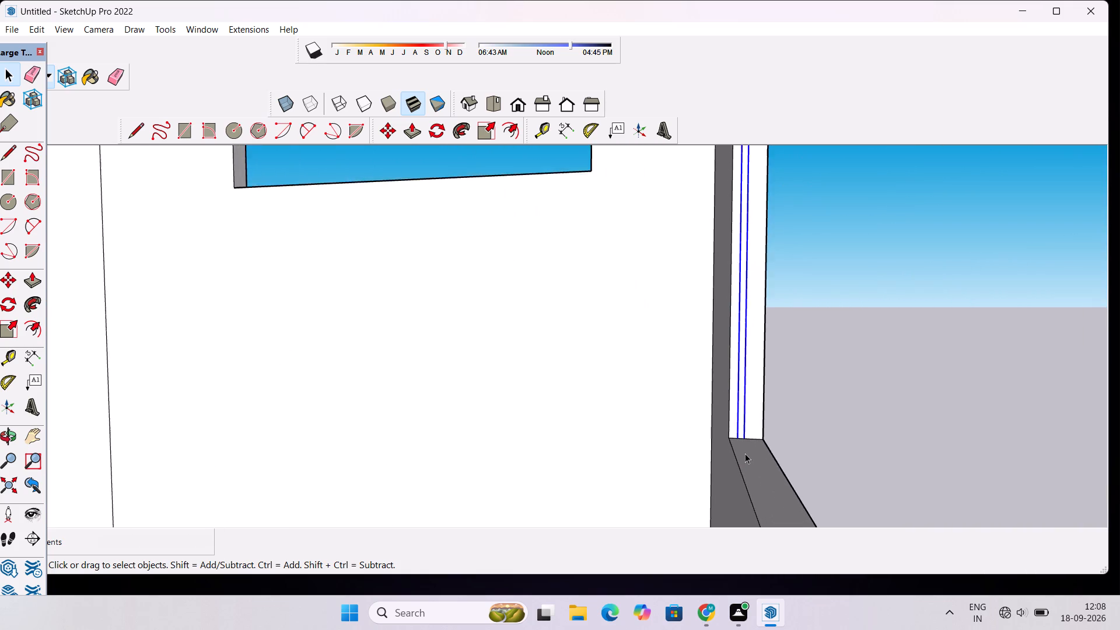
scroll(745, 453, up, 8)
key(m)
scroll(737, 435, up, 9)
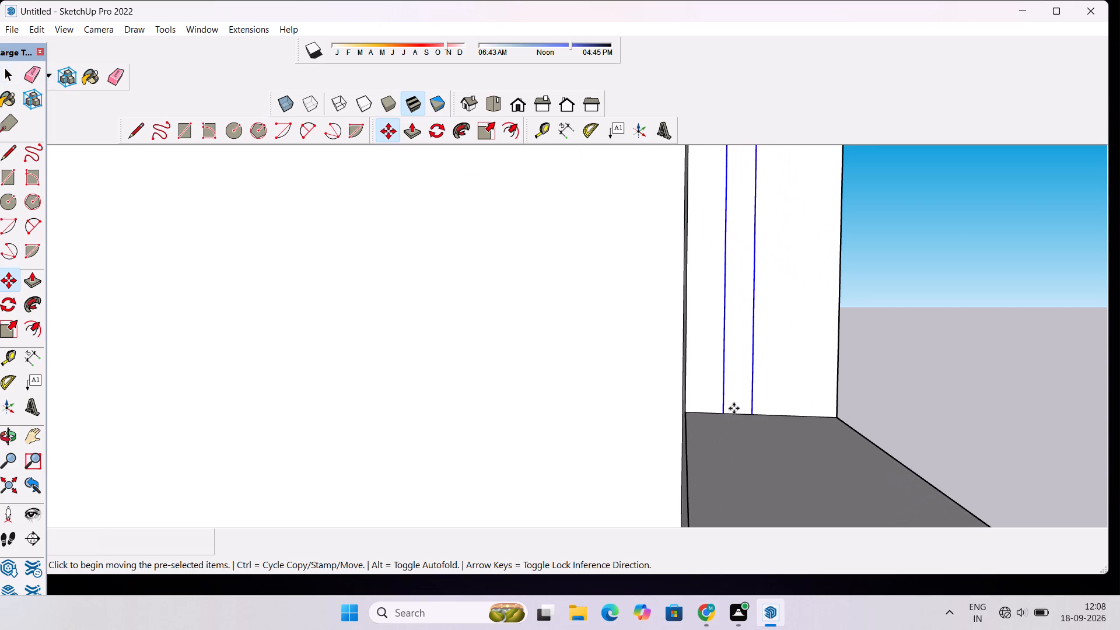
click(723, 413)
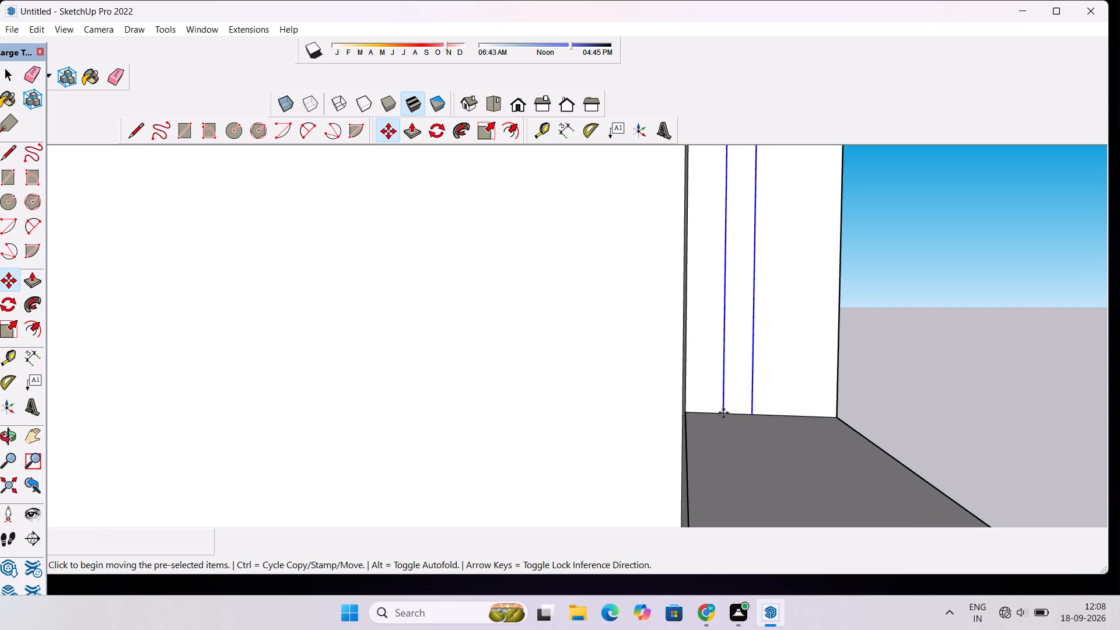
click(732, 414)
key(space)
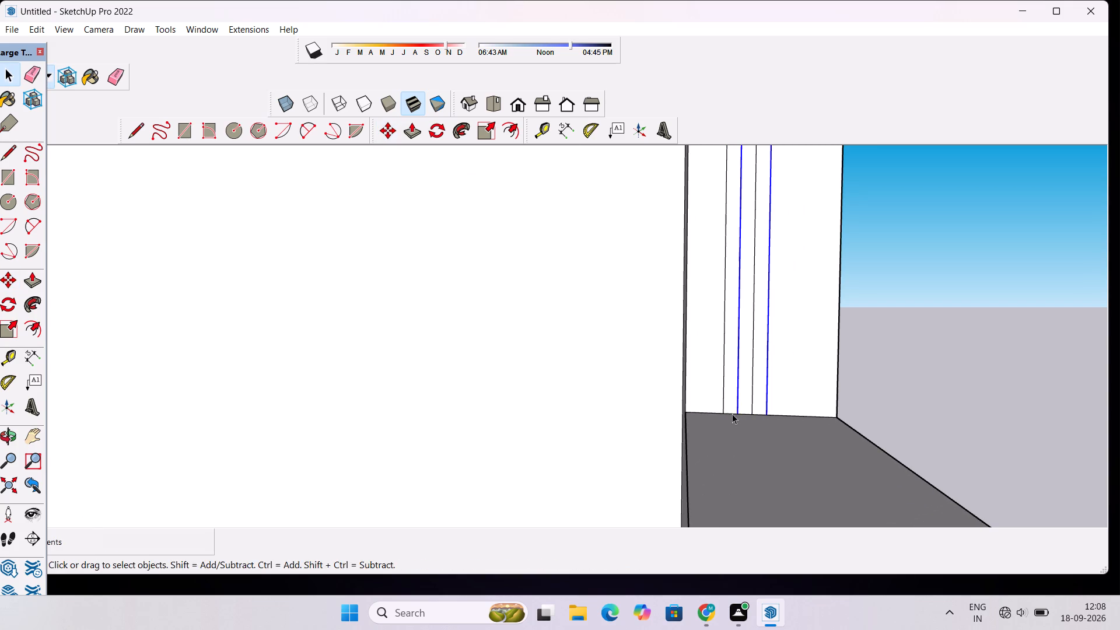
Erase the upright's original side edges and the leftover top segment under the rail, keeping the shifted outline.
text(e)
click(752, 380)
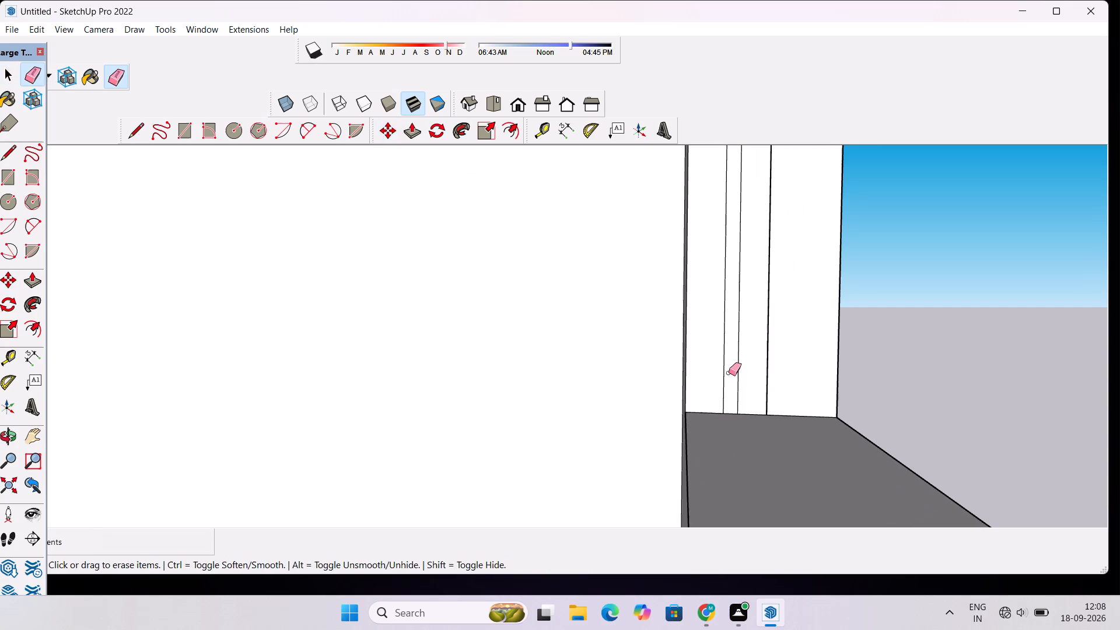
drag(729, 372, 717, 393)
scroll(717, 393, down, 15)
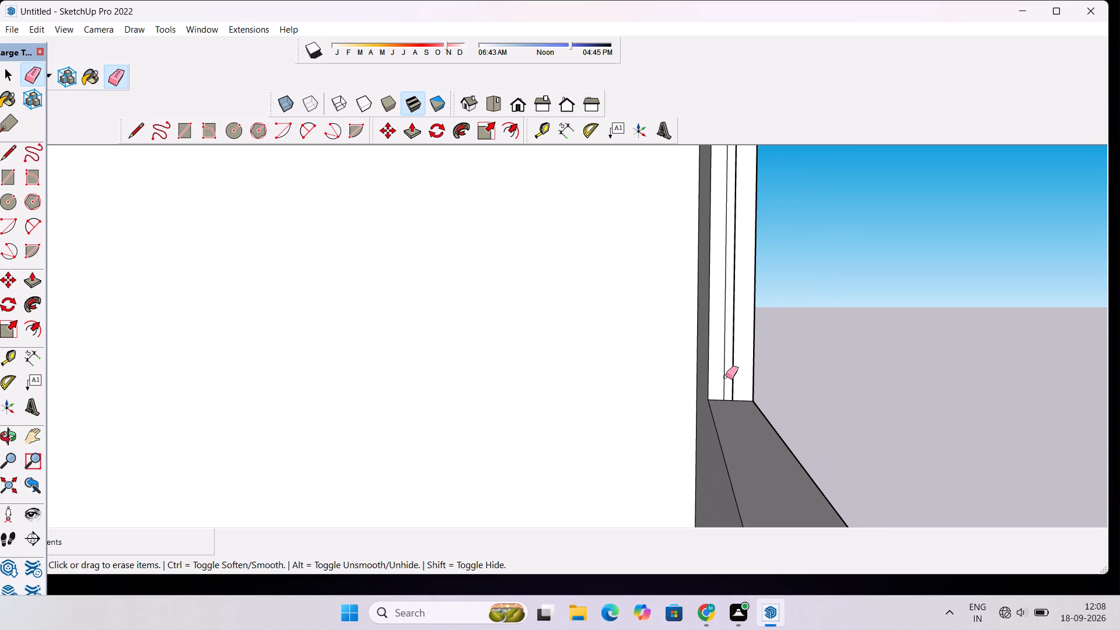
key(o)
drag(727, 394, 734, 352)
scroll(734, 352, down, 1)
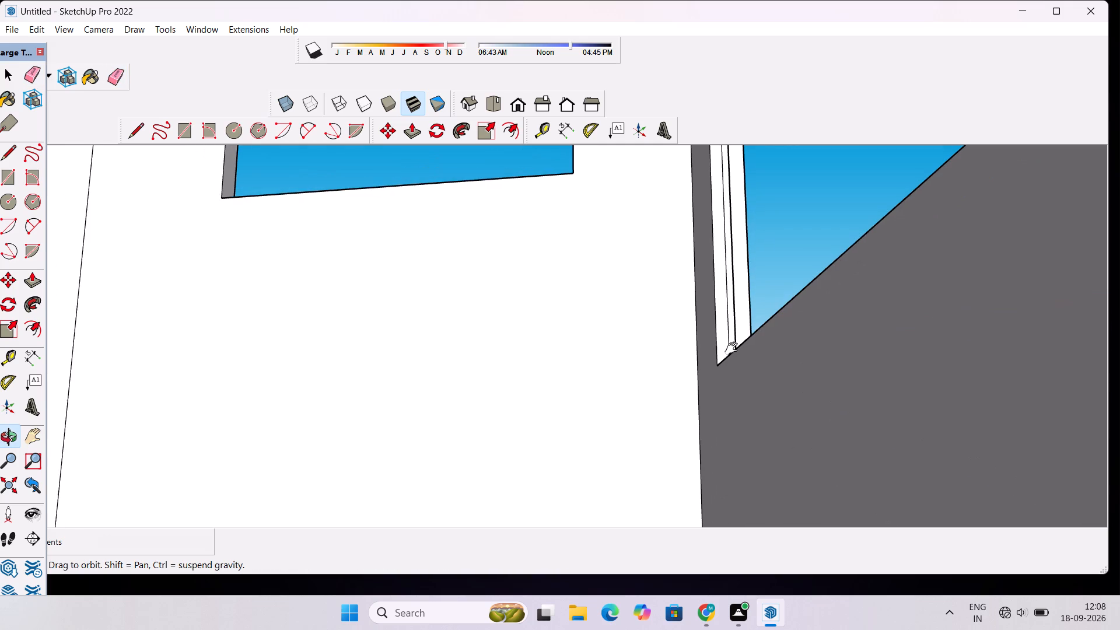
shift+drag(734, 349, 736, 477)
scroll(715, 371, down, 5)
shift+drag(714, 338, 724, 432)
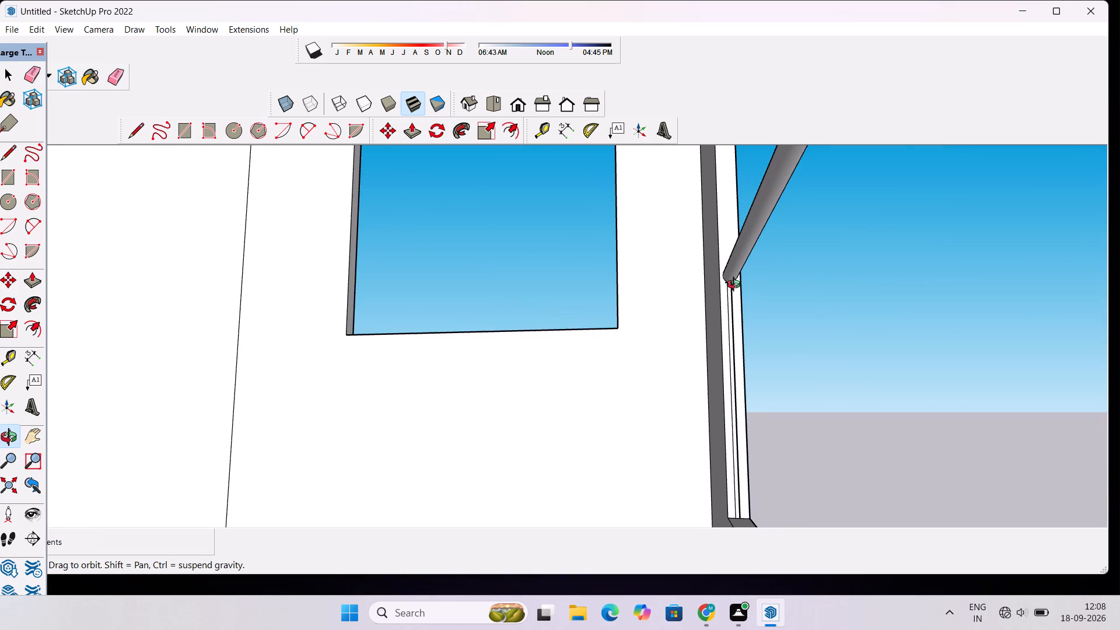
scroll(736, 286, up, 11)
scroll(710, 292, up, 17)
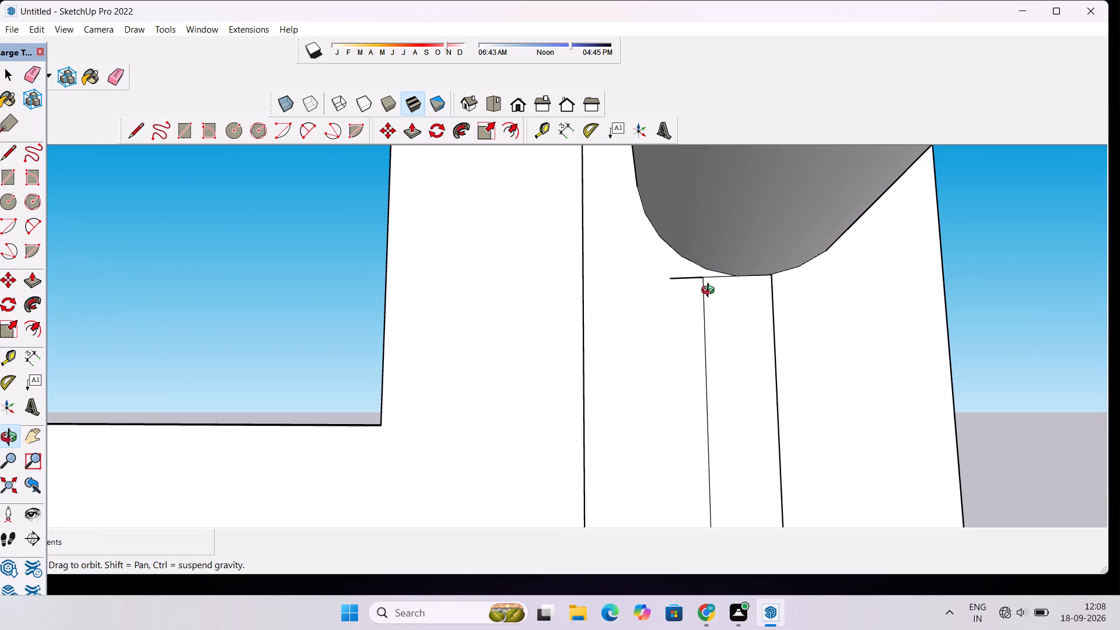
shift+drag(710, 292, 719, 311)
shift+scroll(655, 298, up, 4)
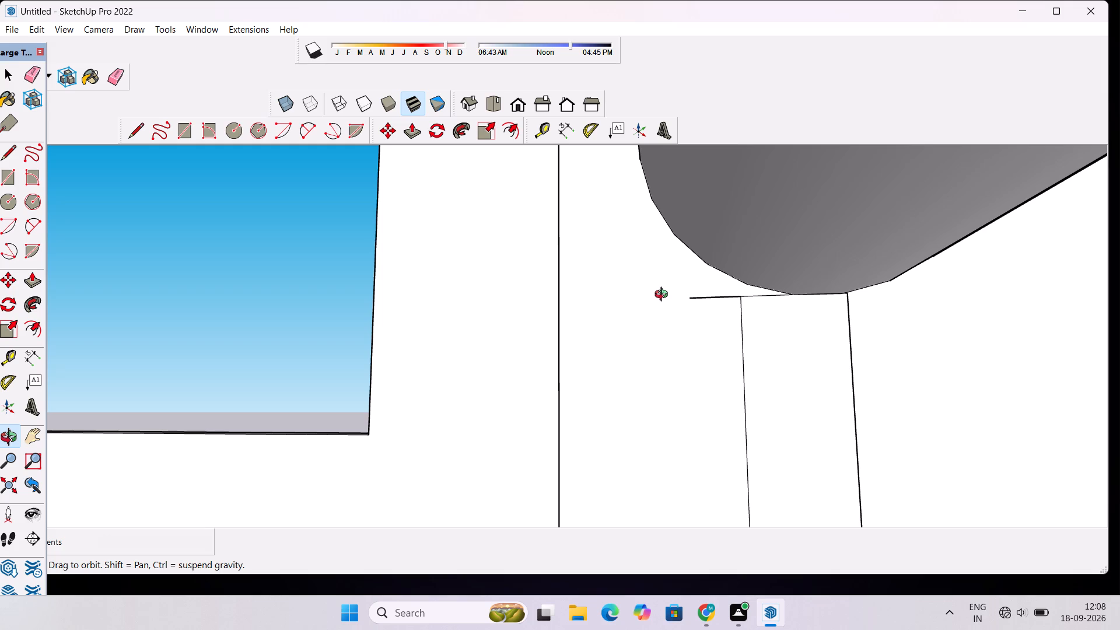
key(e)
drag(709, 286, 709, 302)
scroll(707, 292, down, 4)
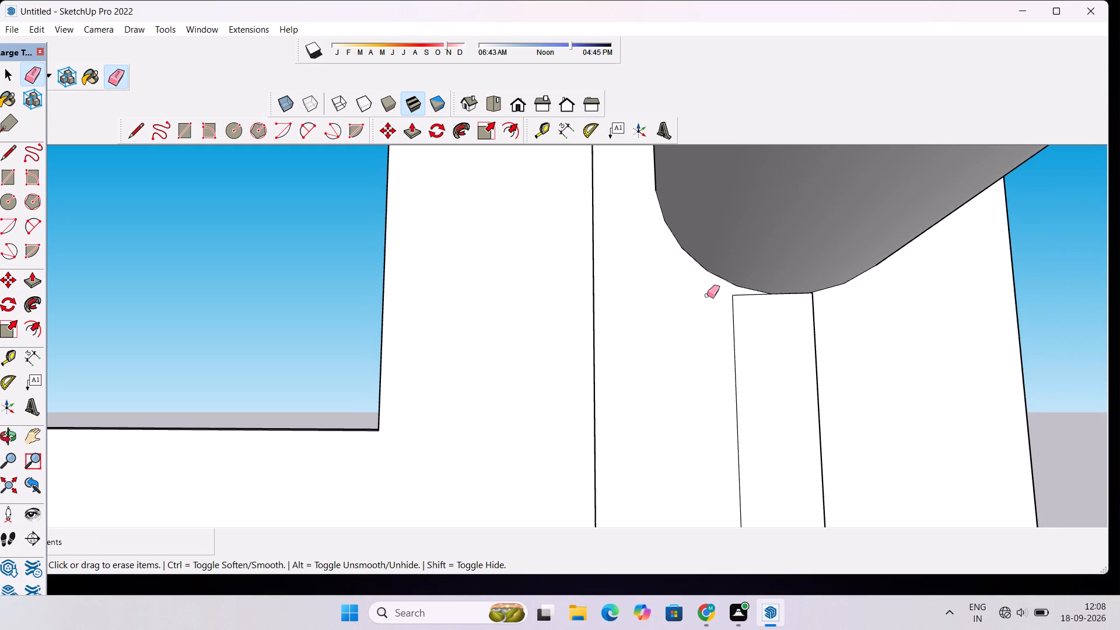
Draw a short line down the shifted upright's outer edge from its top corner to close the narrow face.
key(l)
scroll(801, 293, up, 5)
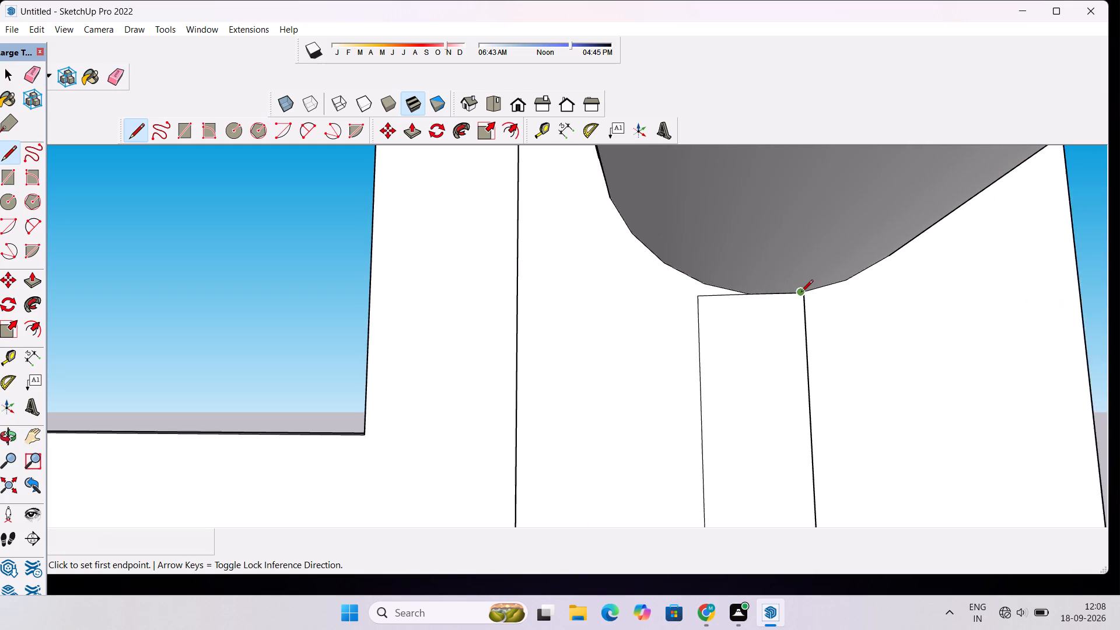
scroll(801, 293, up, 2)
click(804, 295)
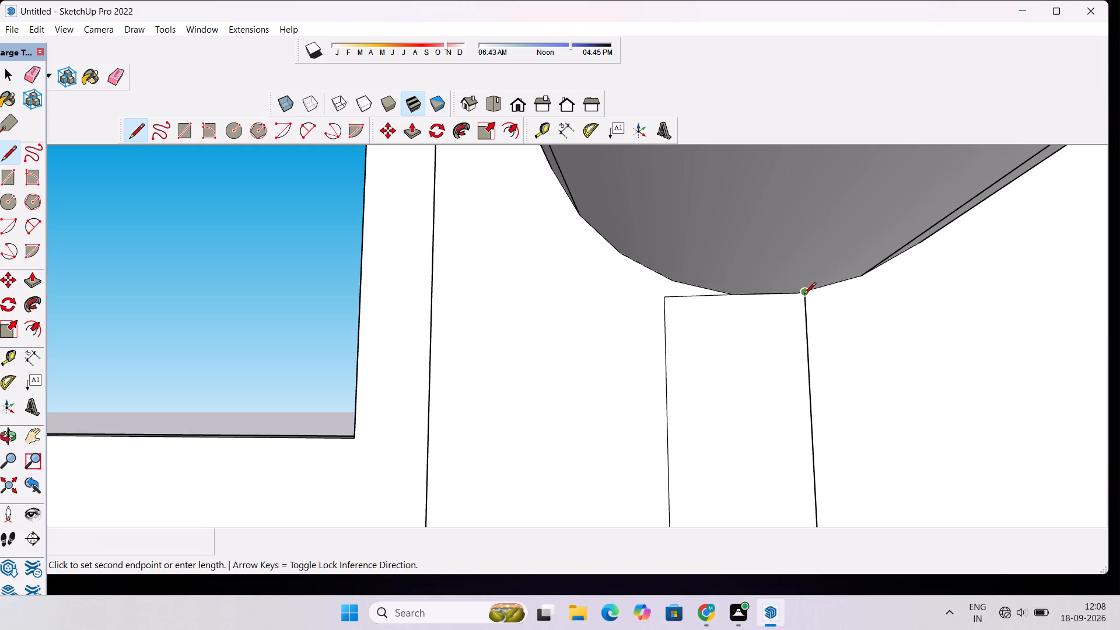
click(802, 316)
scroll(724, 281, down, 13)
Push/Pull the narrow upright face 72' 6" across the front opening to the opposite jamb, forming a thin panel beneath the rail.
key(o)
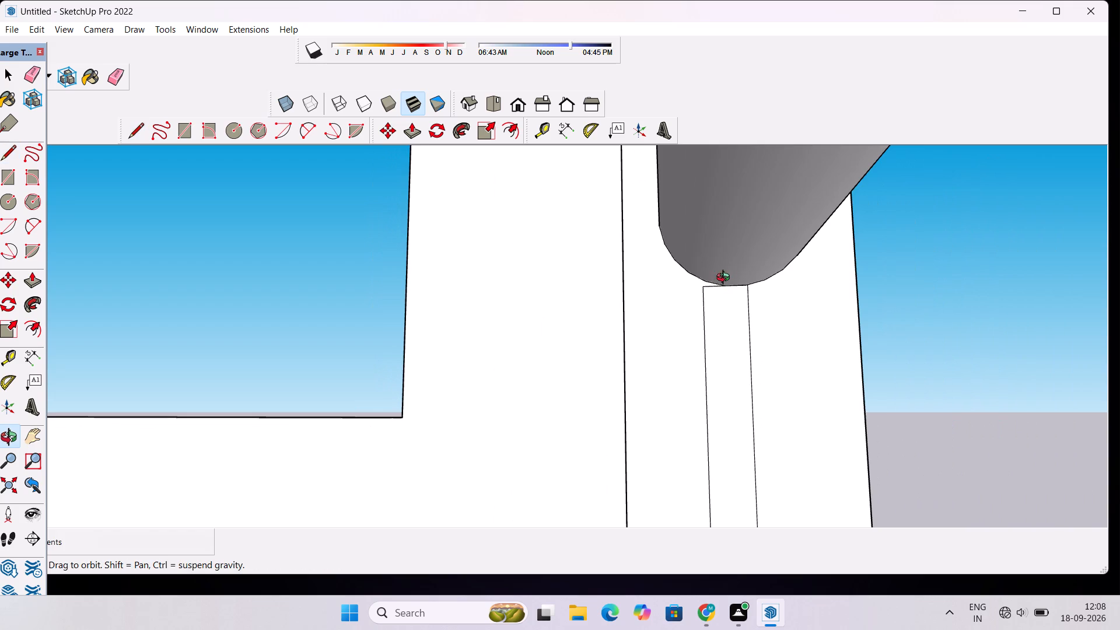
scroll(730, 278, down, 4)
drag(647, 258, 691, 355)
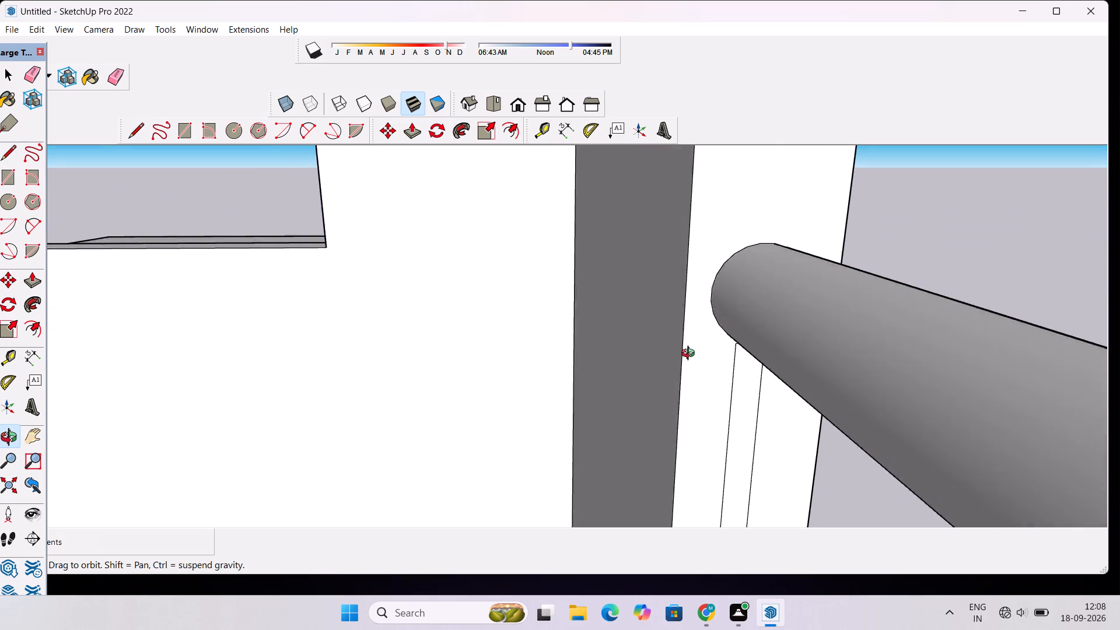
drag(691, 355, 579, 342)
scroll(575, 304, down, 10)
drag(854, 353, 792, 358)
scroll(787, 355, down, 17)
drag(855, 379, 814, 387)
scroll(810, 377, down, 6)
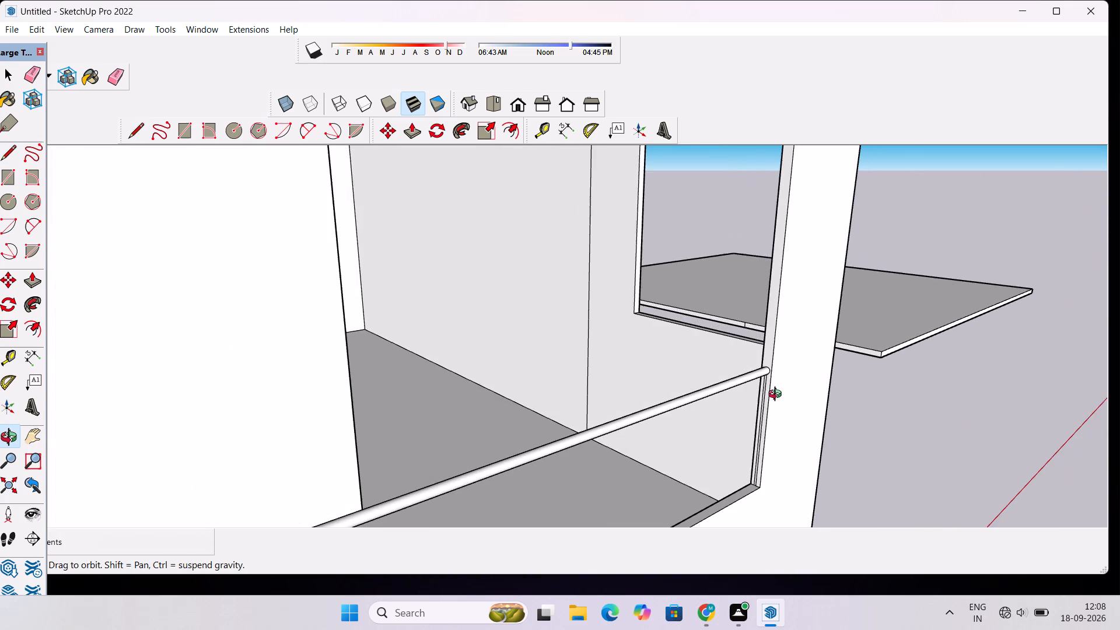
shift+drag(785, 406, 949, 412)
shift+drag(944, 431, 949, 307)
scroll(940, 316, up, 5)
drag(923, 350, 970, 355)
drag(898, 327, 927, 357)
shift+scroll(911, 320, up, 4)
drag(925, 340, 926, 314)
shift+drag(929, 307, 939, 325)
key(p)
scroll(935, 300, down, 7)
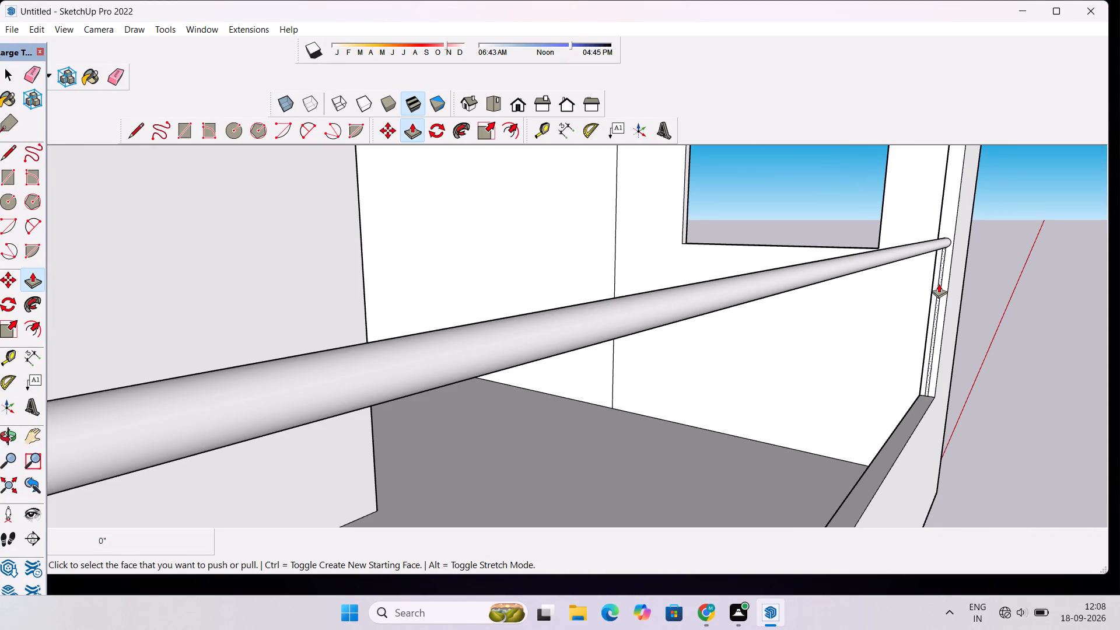
click(939, 283)
scroll(916, 294, down, 12)
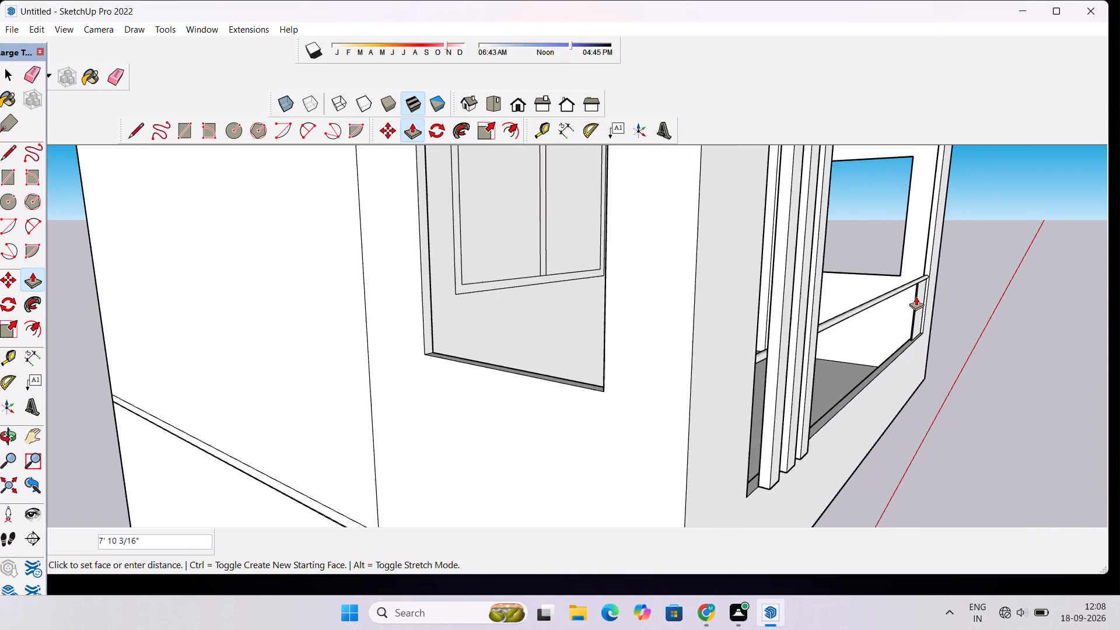
scroll(916, 296, down, 4)
scroll(888, 318, up, 1)
key(o)
drag(888, 321, 834, 322)
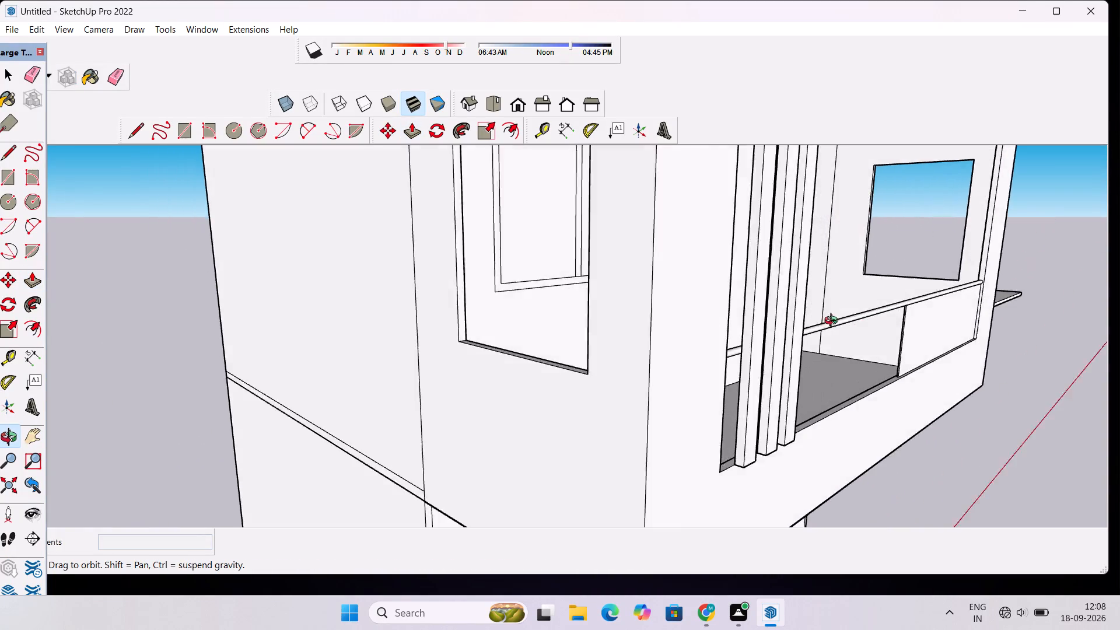
drag(834, 322, 640, 339)
shift+drag(650, 383, 766, 384)
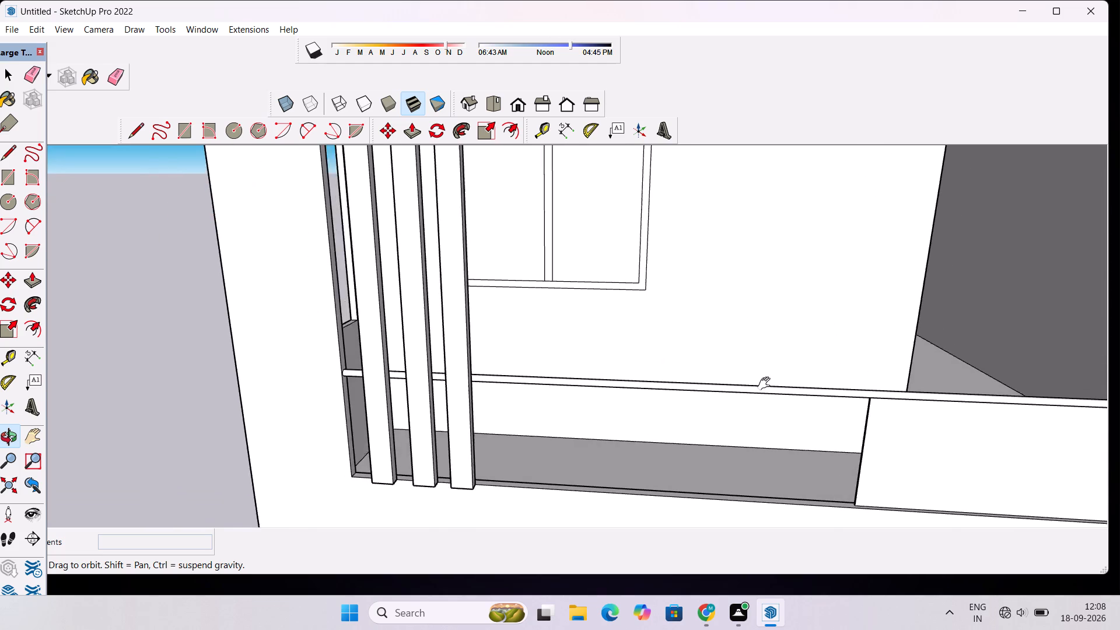
shift+drag(766, 384, 768, 384)
key(p)
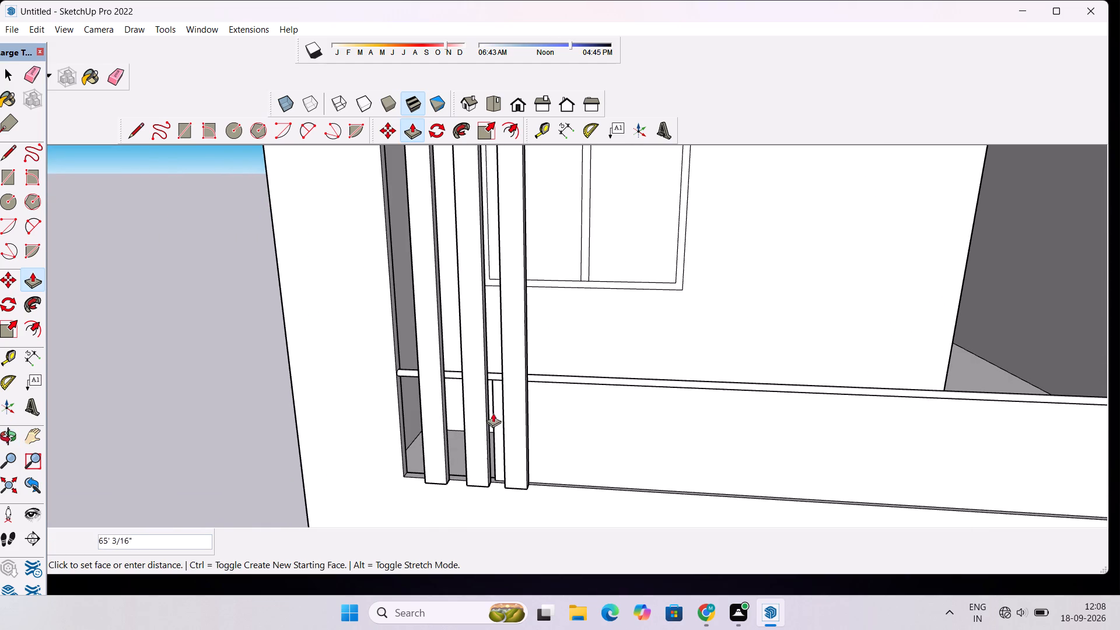
scroll(438, 403, up, 7)
scroll(381, 400, up, 2)
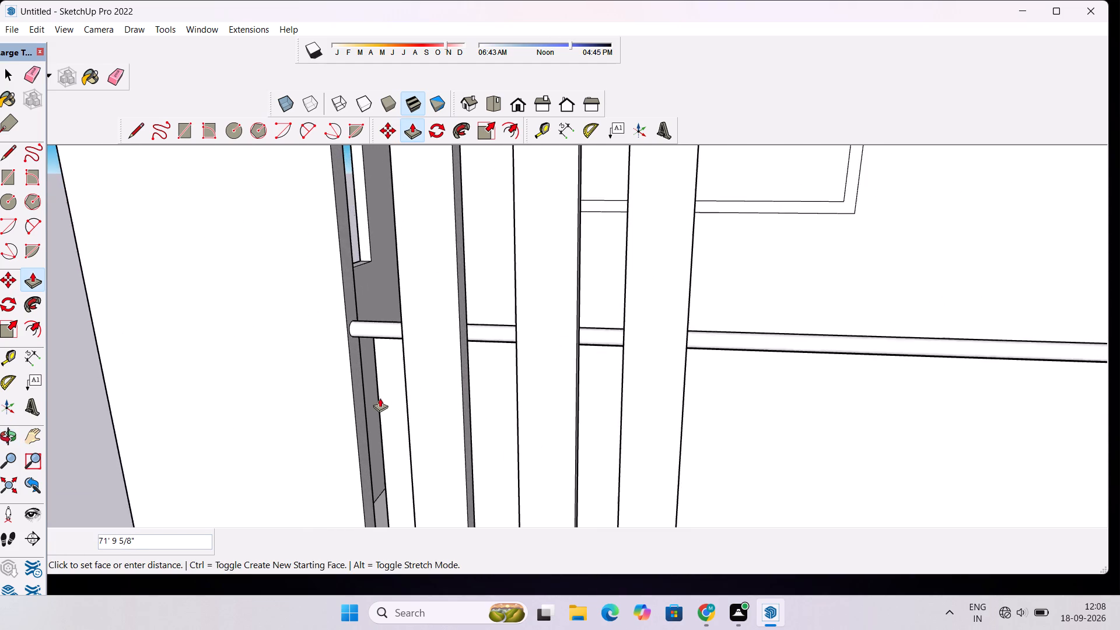
scroll(380, 398, up, 3)
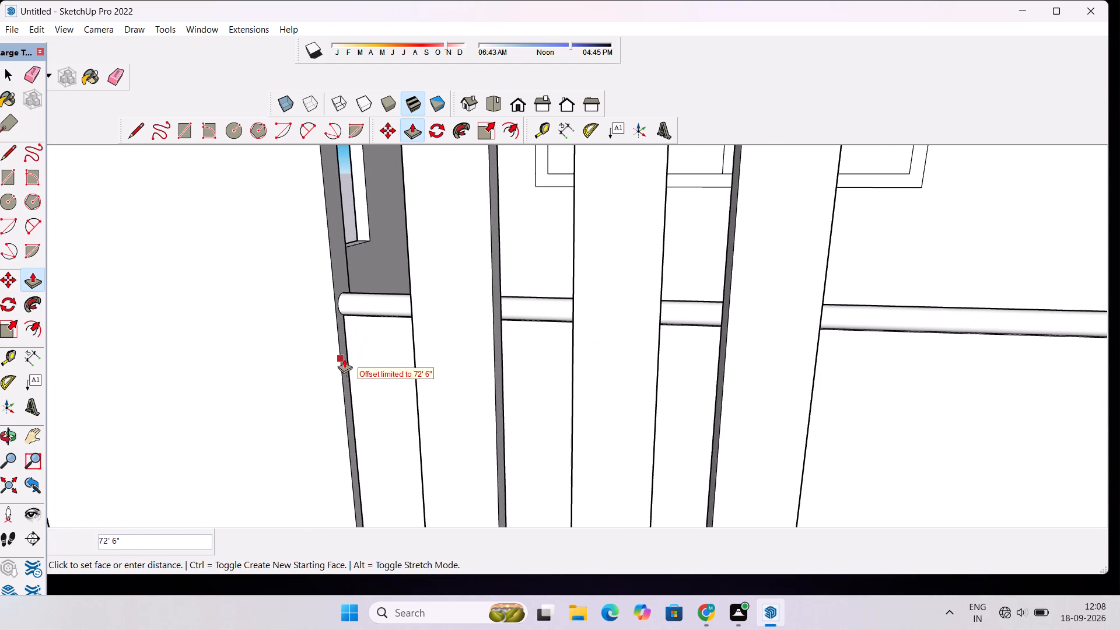
click(344, 355)
key(space)
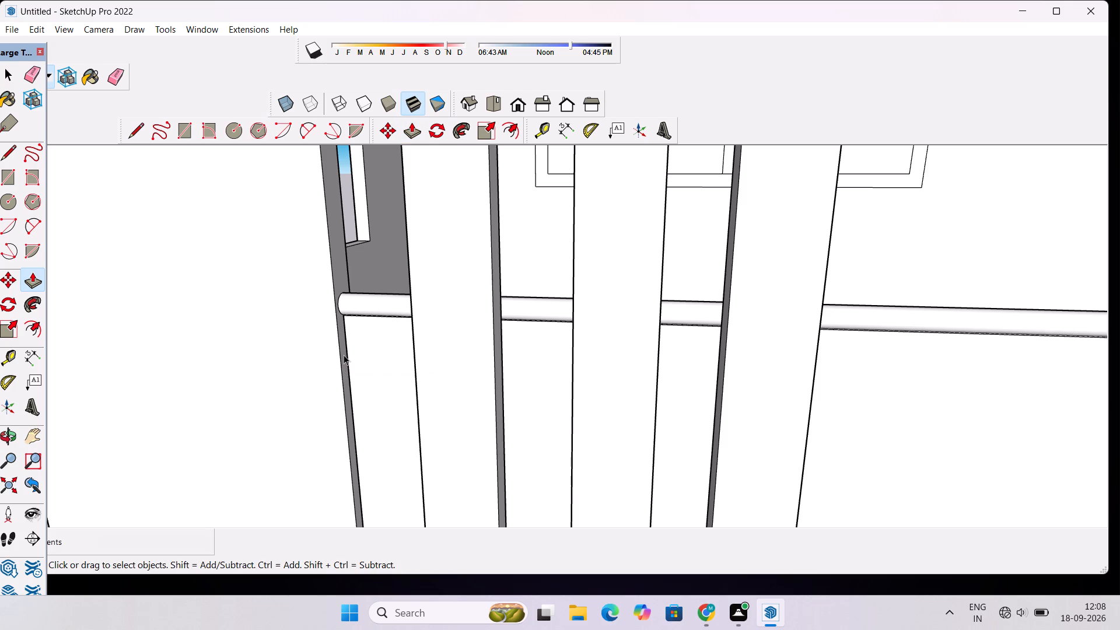
Examine the railing panel from inside and outside the front opening, along with the building's overall front.
text(o)
scroll(407, 318, down, 14)
drag(415, 342, 687, 358)
scroll(688, 356, down, 3)
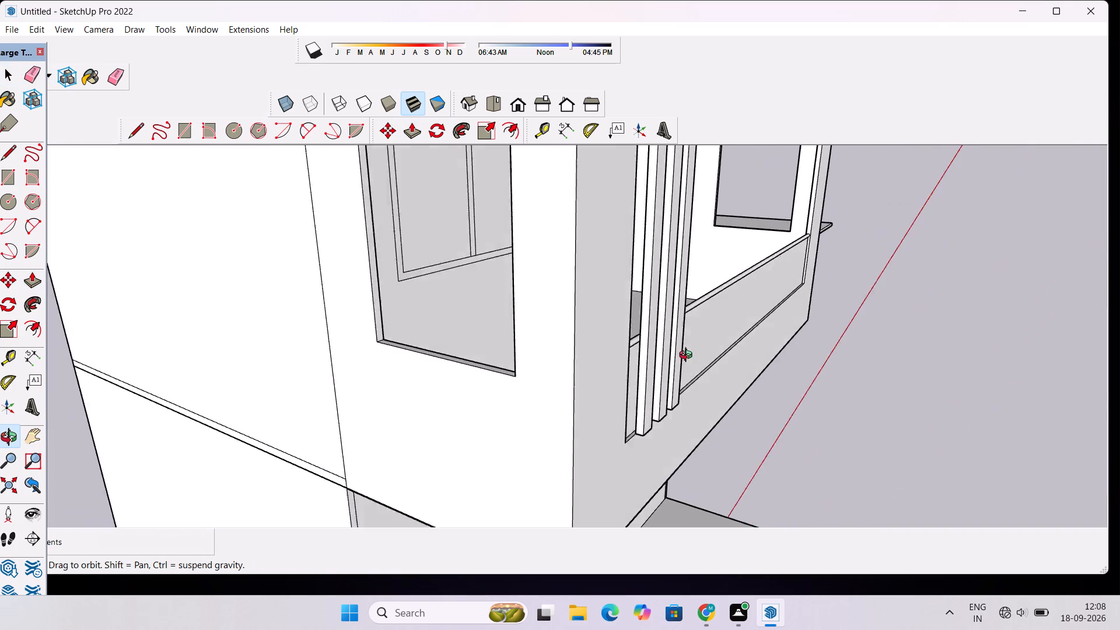
scroll(688, 356, down, 3)
drag(862, 320, 706, 357)
scroll(843, 339, up, 10)
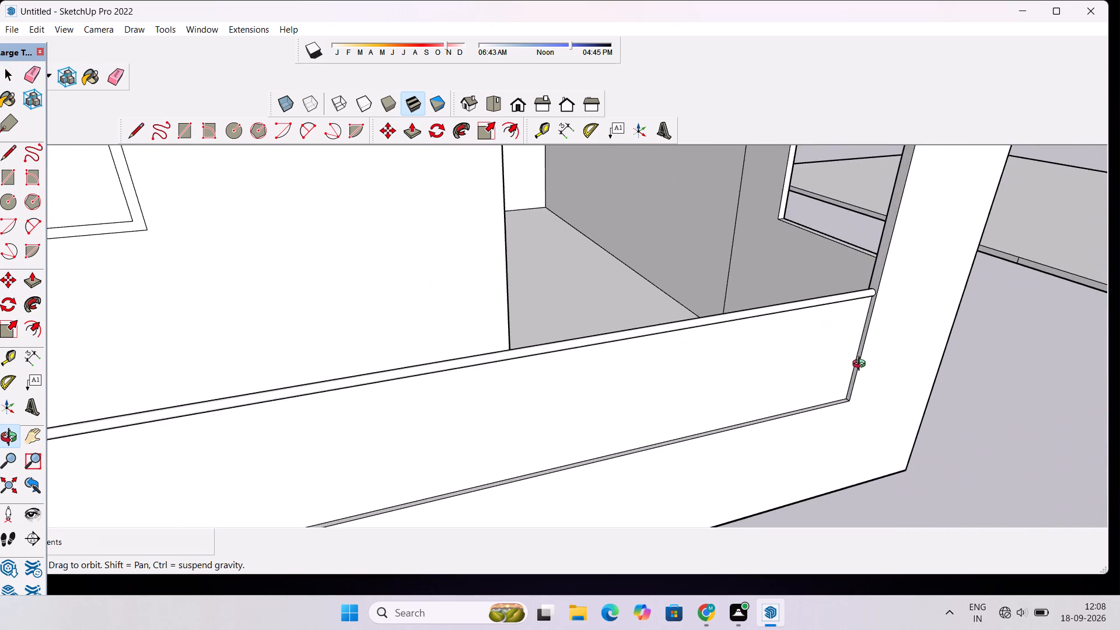
drag(862, 371, 438, 377)
drag(1085, 334, 913, 347)
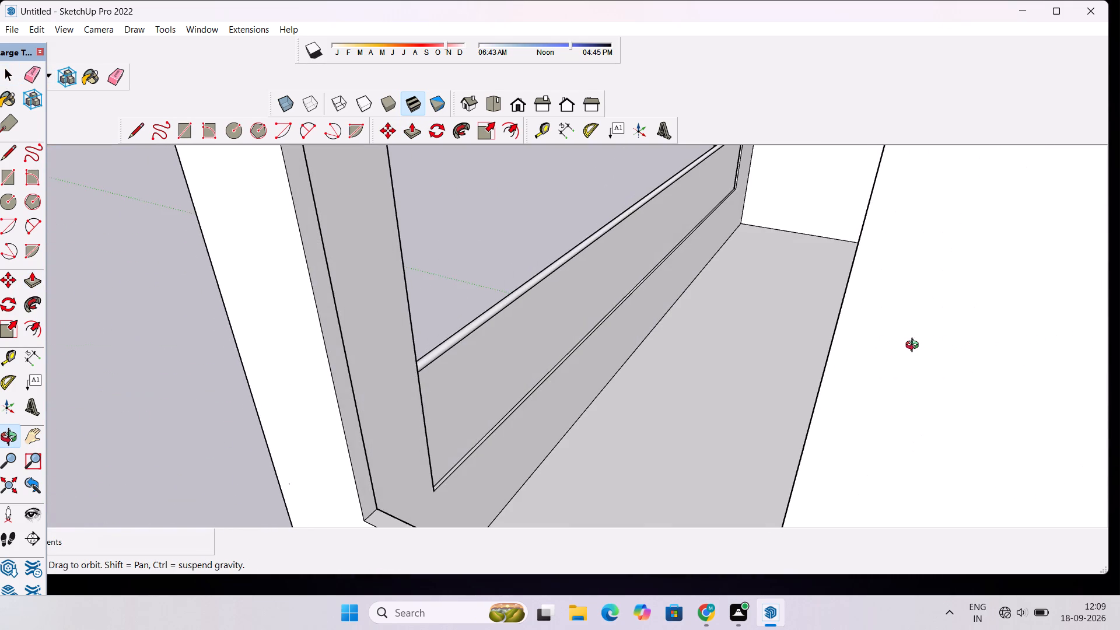
scroll(913, 347, down, 6)
drag(800, 377, 1016, 362)
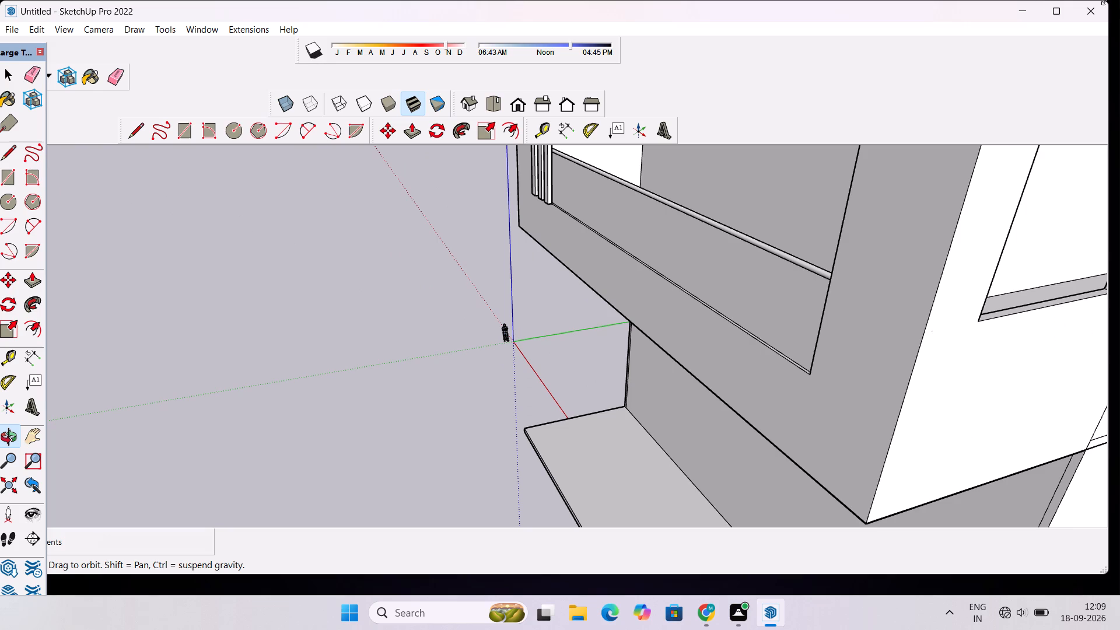
scroll(598, 39, down, 9)
drag(531, 317, 721, 277)
scroll(722, 277, down, 5)
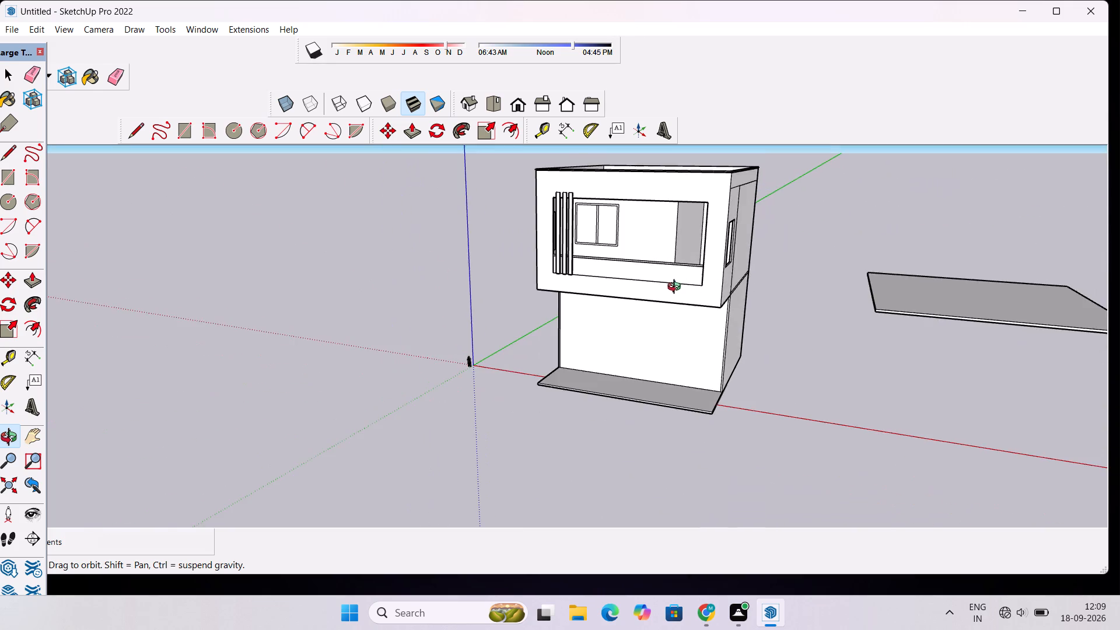
shift+drag(677, 288, 739, 311)
scroll(745, 301, down, 6)
drag(660, 306, 738, 301)
scroll(682, 320, up, 9)
drag(727, 322, 688, 333)
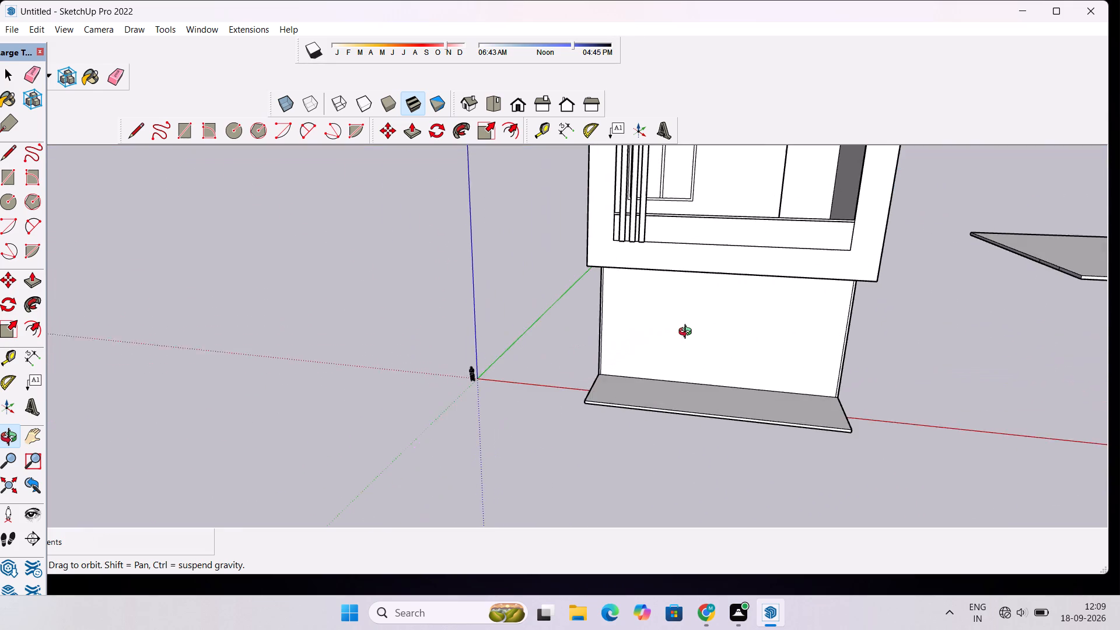
drag(688, 333, 684, 333)
scroll(654, 339, down, 3)
shift+drag(658, 345, 705, 374)
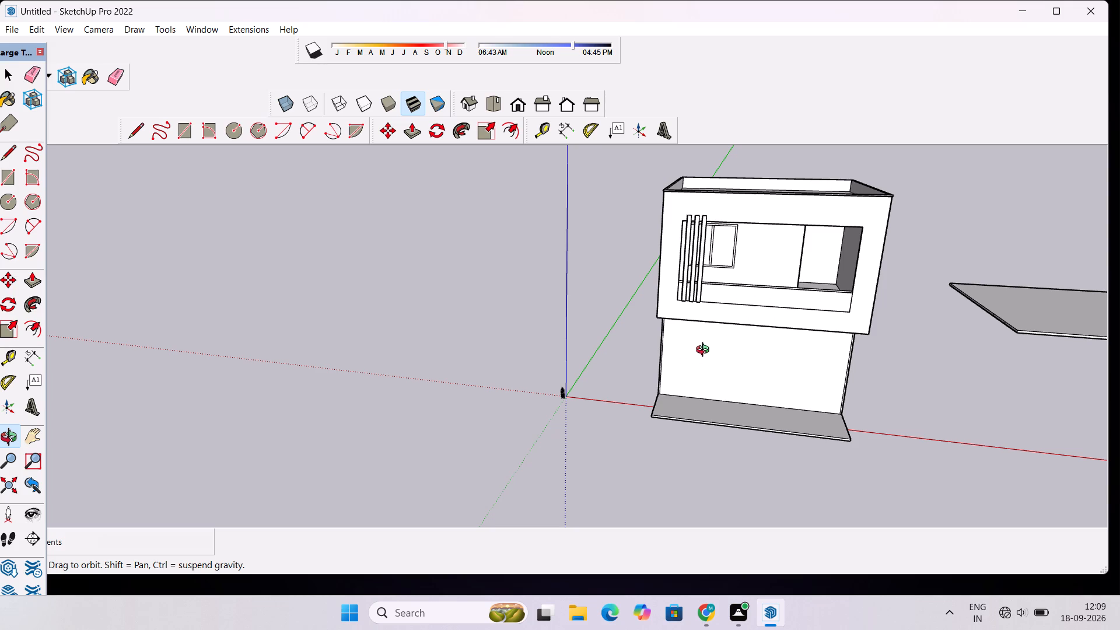
Place a guide line 1' in from the ground-level front slab's side edge nearest the origin.
scroll(717, 346, down, 3)
scroll(653, 401, up, 5)
shift+drag(657, 398, 668, 418)
scroll(684, 409, down, 3)
drag(684, 409, 759, 418)
scroll(712, 392, up, 7)
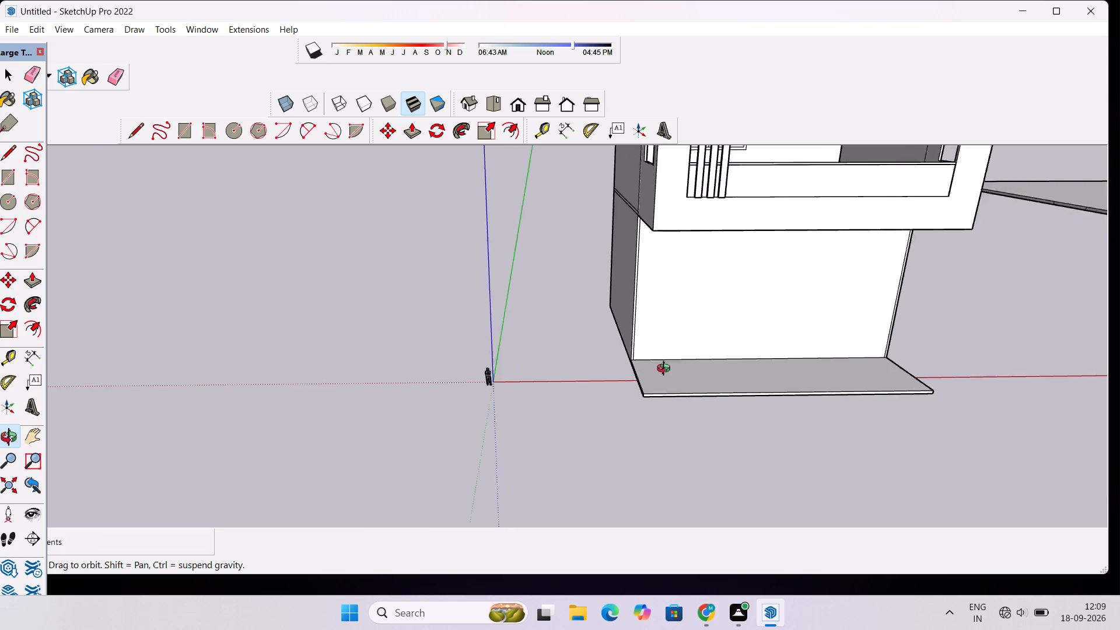
scroll(666, 370, up, 6)
shift+drag(642, 381, 630, 404)
drag(626, 413, 621, 451)
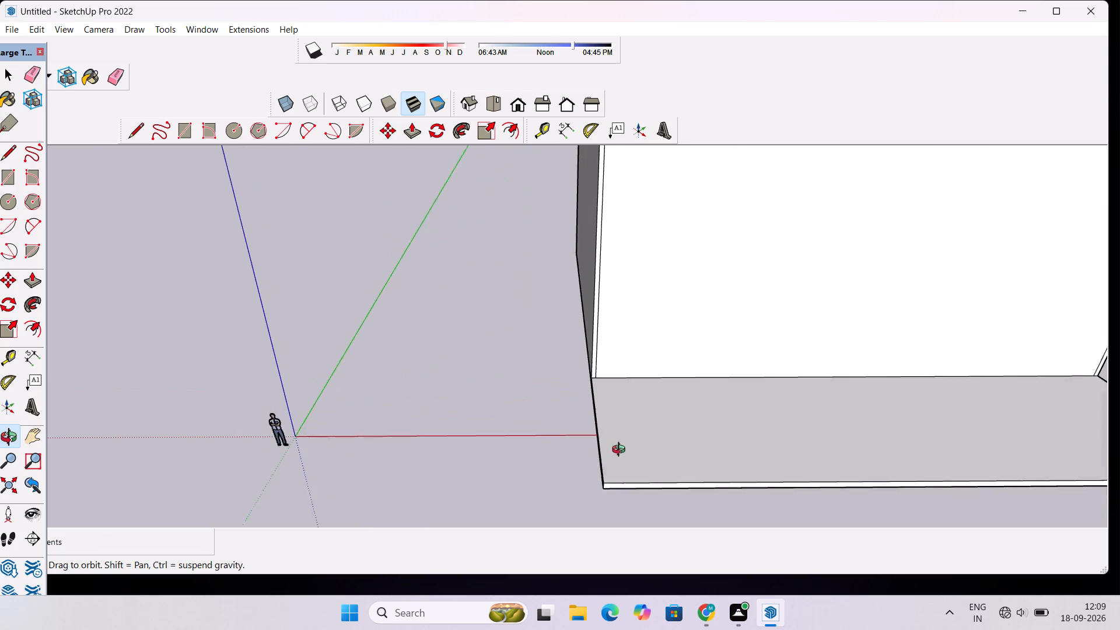
drag(621, 451, 619, 467)
scroll(617, 445, down, 4)
shift+drag(630, 438, 624, 407)
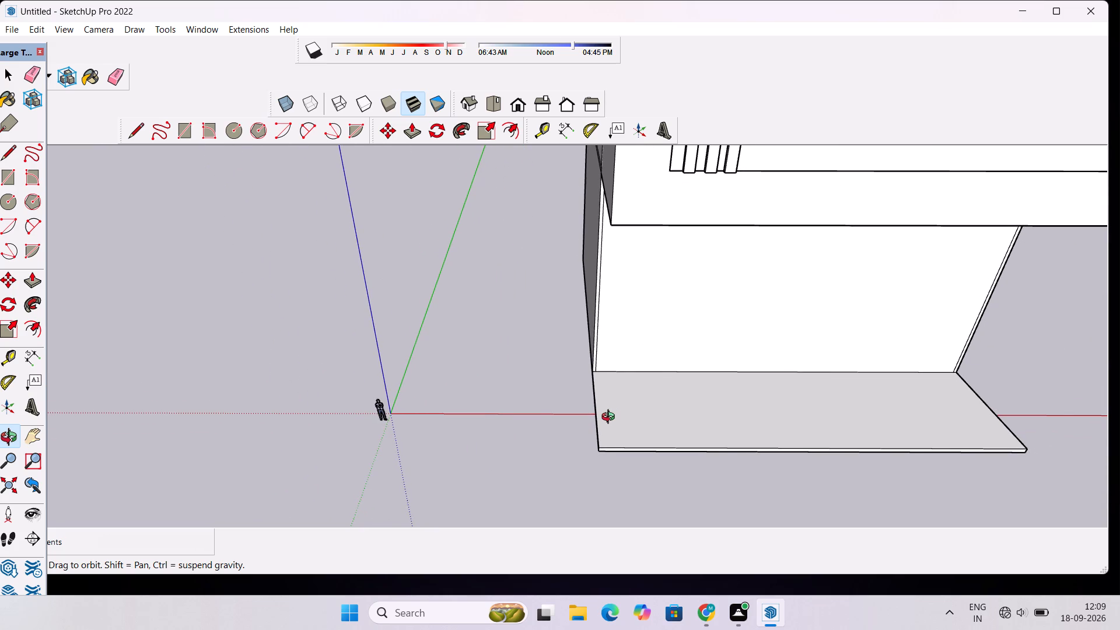
scroll(611, 418, up, 5)
scroll(611, 418, down, 4)
drag(611, 418, 614, 442)
scroll(622, 432, up, 3)
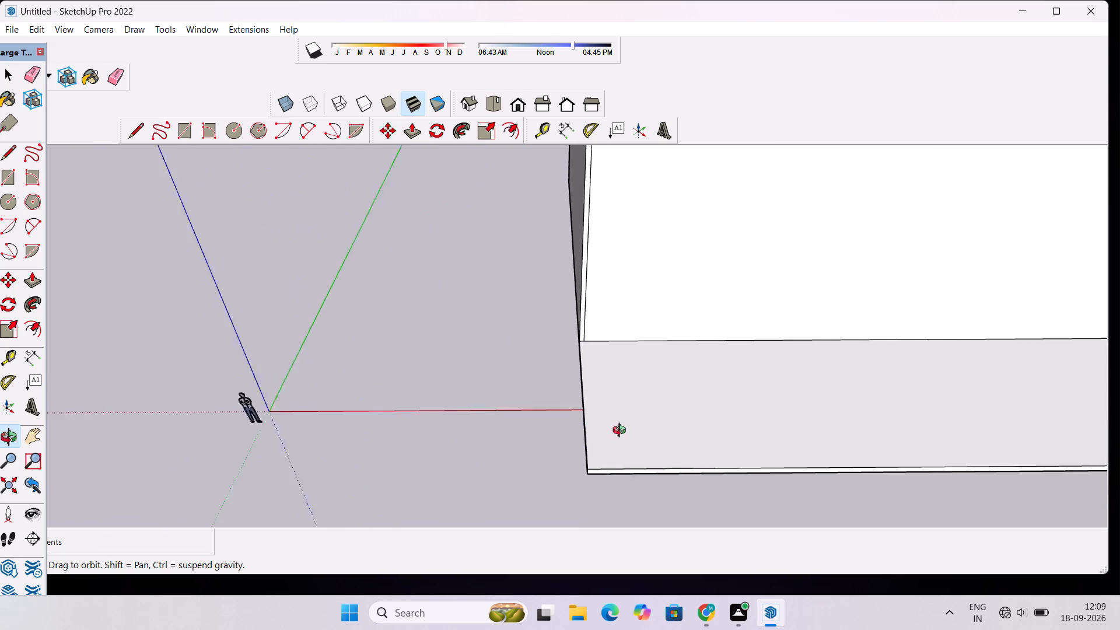
scroll(622, 432, up, 1)
shift+drag(652, 409, 628, 440)
scroll(602, 439, up, 3)
key(t)
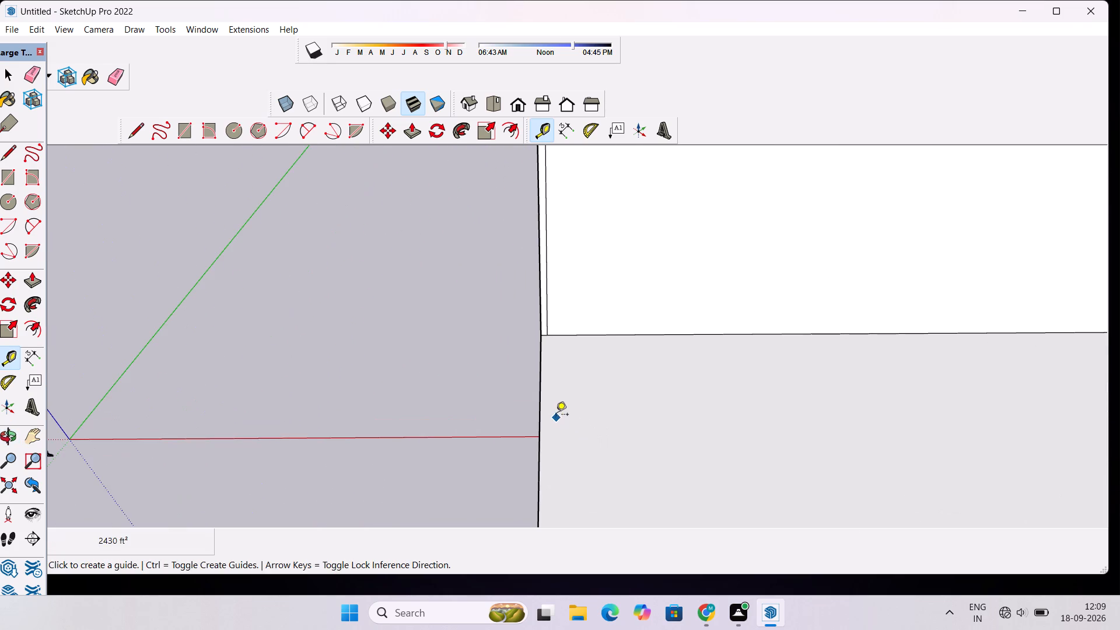
scroll(555, 412, down, 5)
click(545, 432)
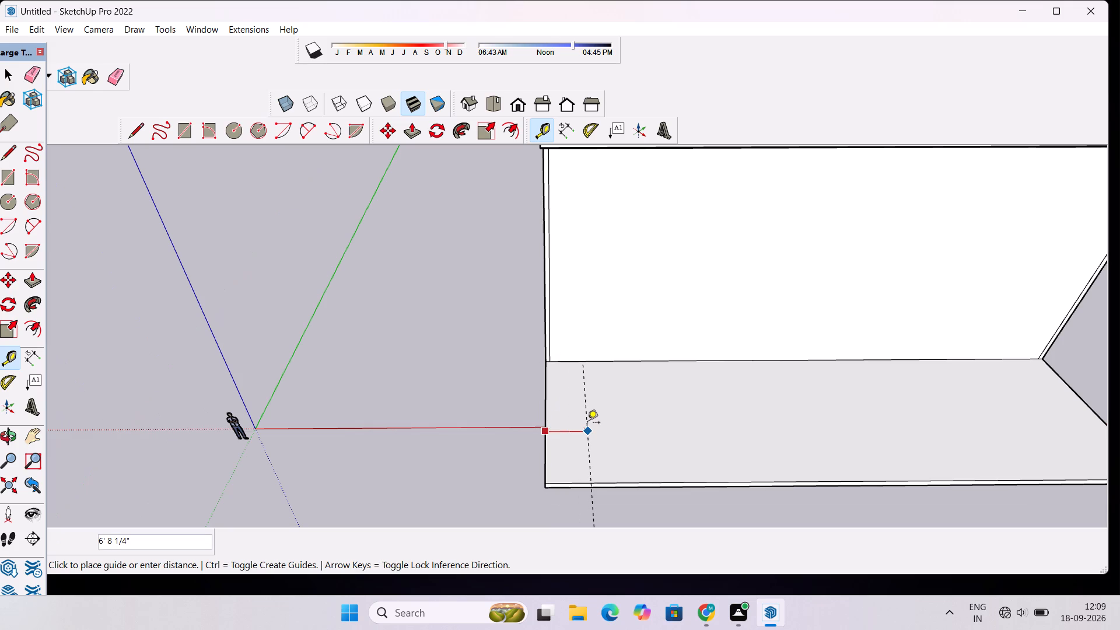
text(1')
key(Return)
Place a second guide line 1' in from the front slab's opposite side edge.
scroll(545, 427, down, 1)
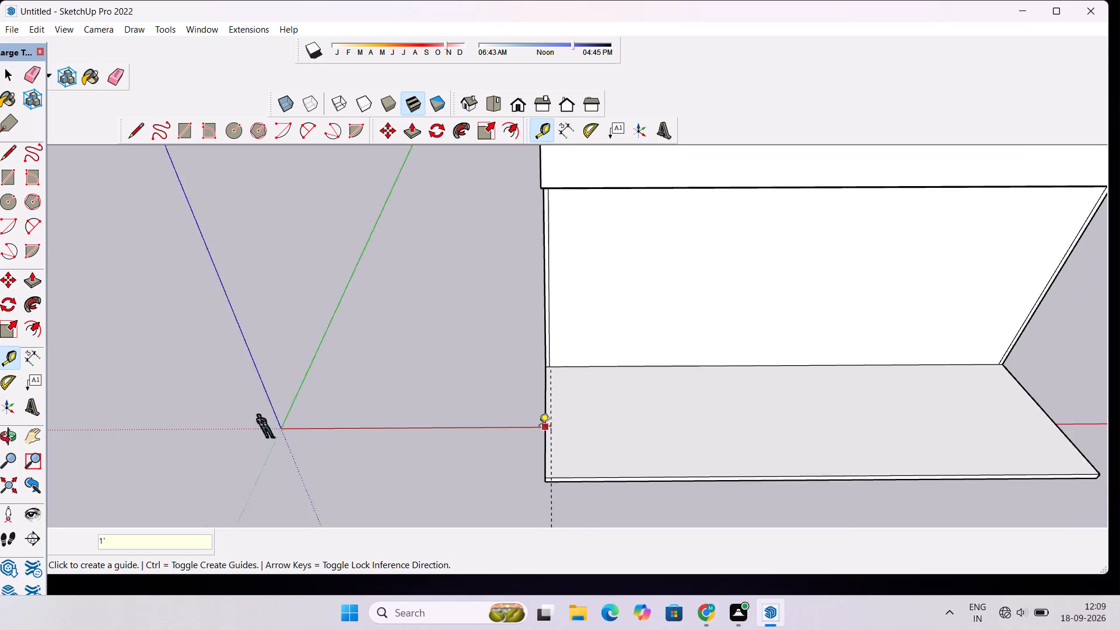
scroll(539, 427, down, 5)
scroll(895, 427, up, 11)
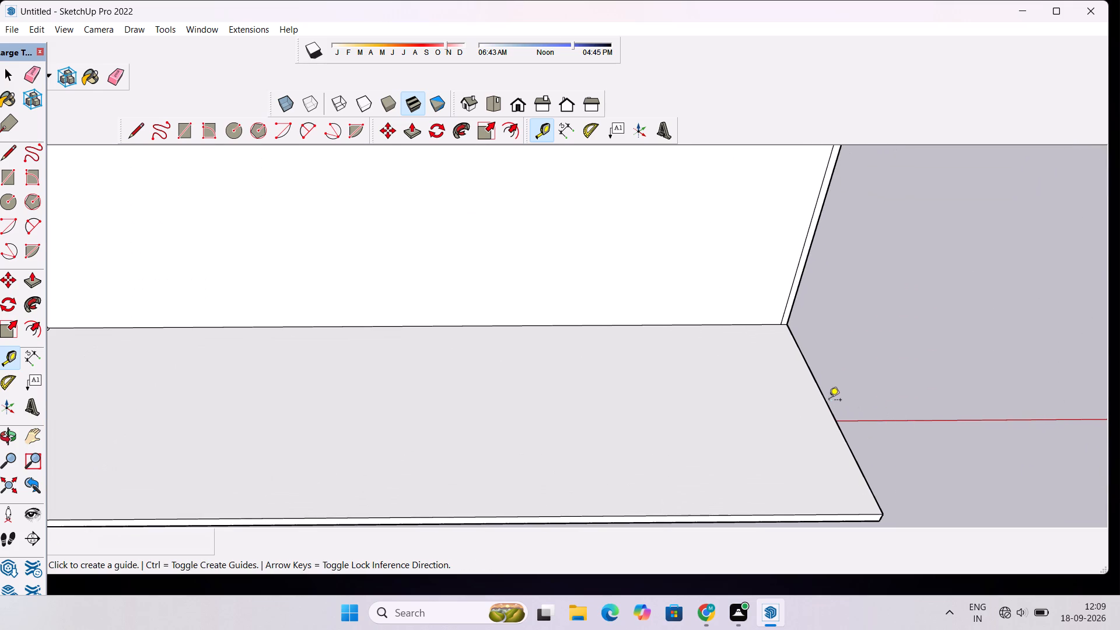
click(827, 399)
text(1')
key(Return)
scroll(710, 443, down, 5)
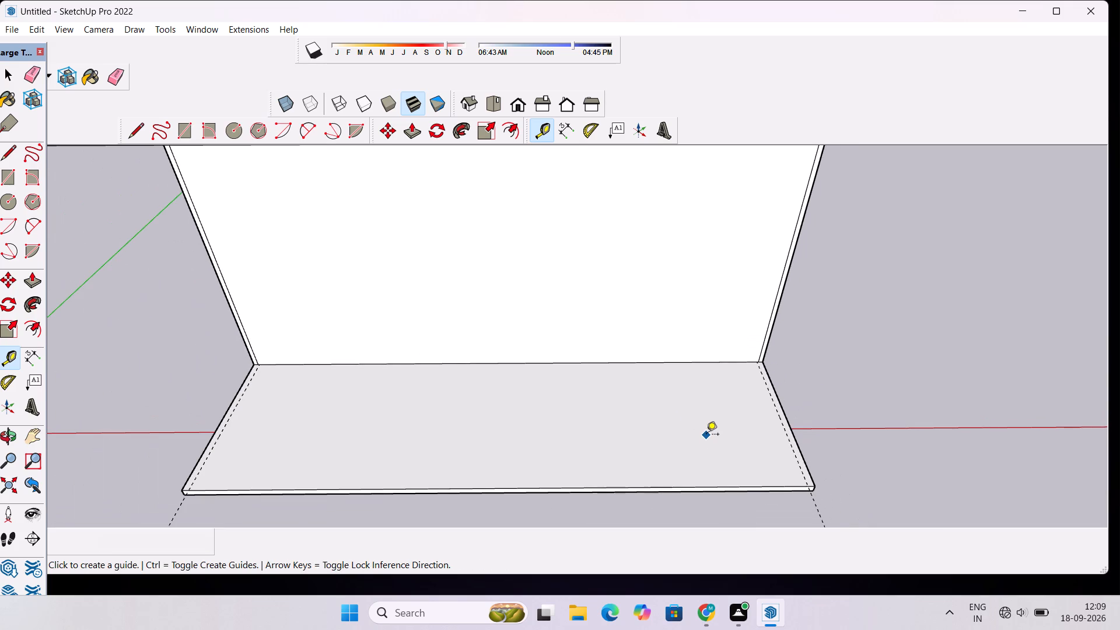
Draw a 27' line along the guide nearest the origin, from the slab's front edge back to the wall.
scroll(708, 435, down, 5)
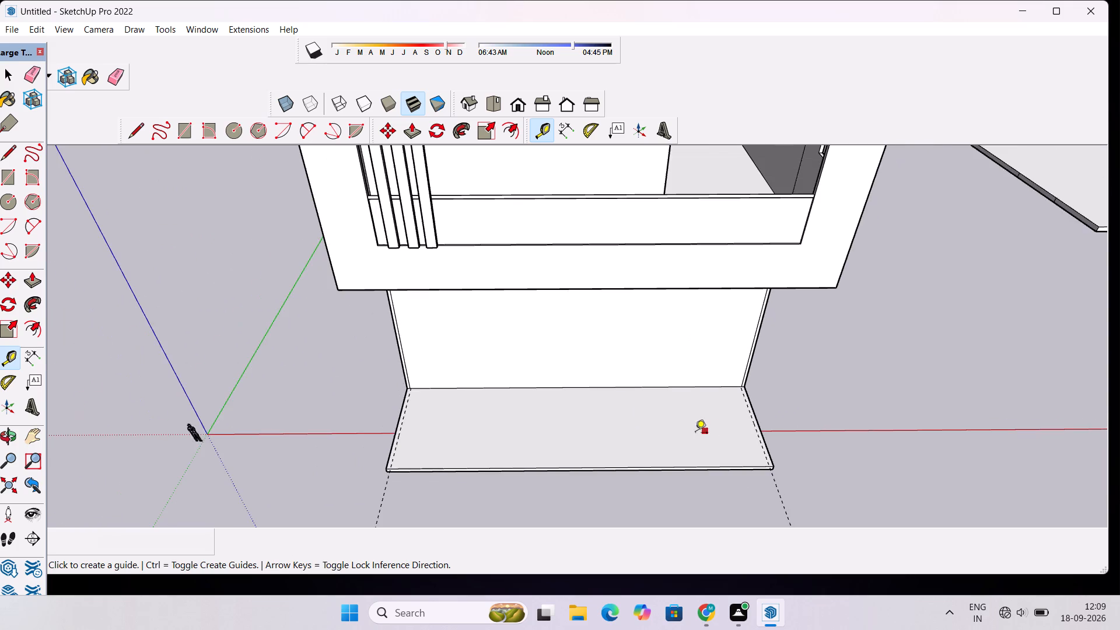
scroll(380, 439, up, 6)
key(l)
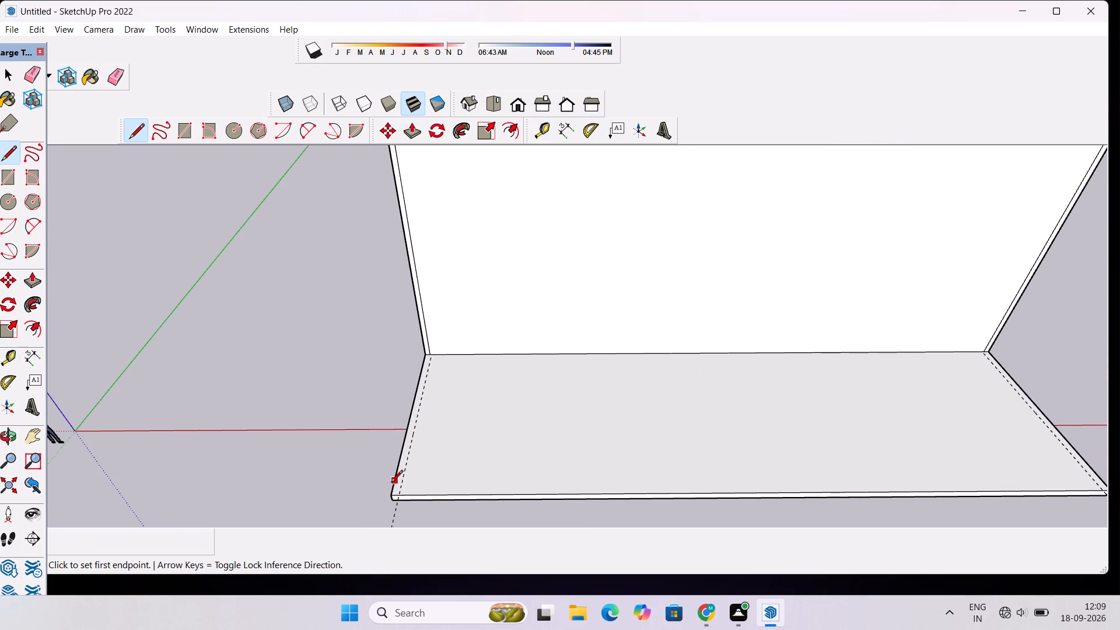
scroll(398, 504, up, 8)
click(403, 488)
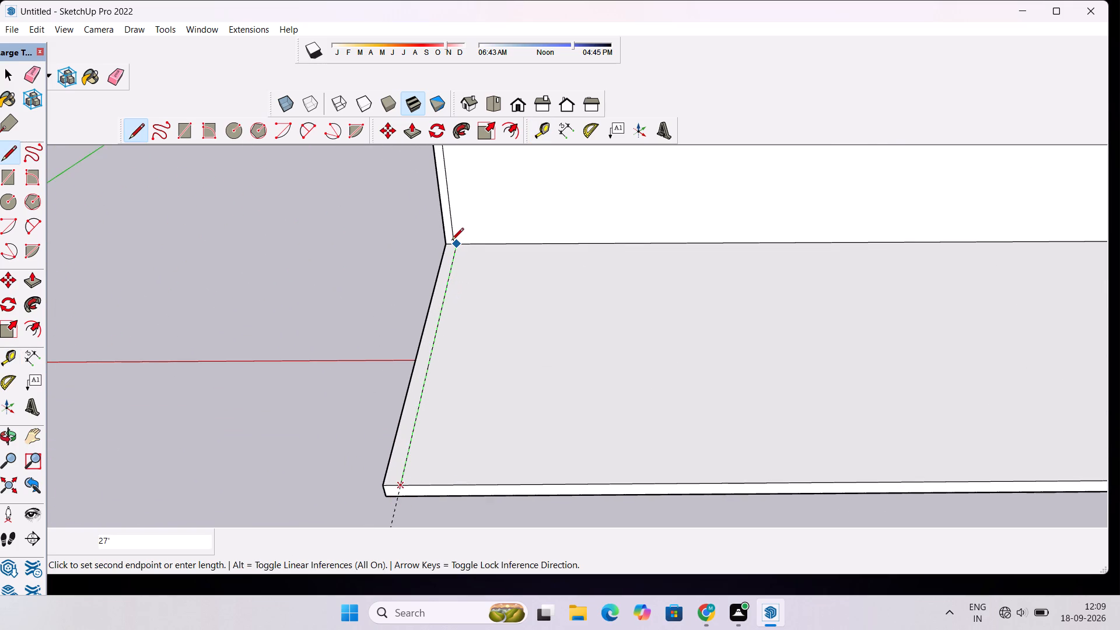
scroll(452, 241, up, 10)
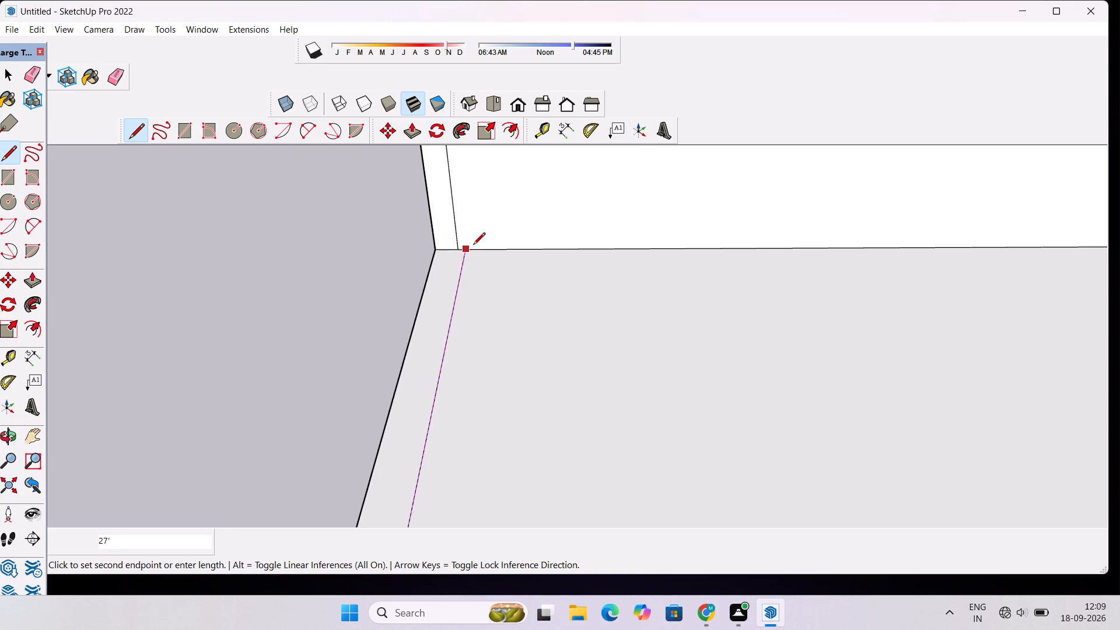
click(473, 246)
scroll(303, 260, down, 15)
click(302, 260)
scroll(287, 278, down, 5)
scroll(253, 309, up, 1)
key(space)
Draw a matching 27' line along the other guide, from the wall to the slab's front edge.
text(l)
scroll(202, 325, down, 5)
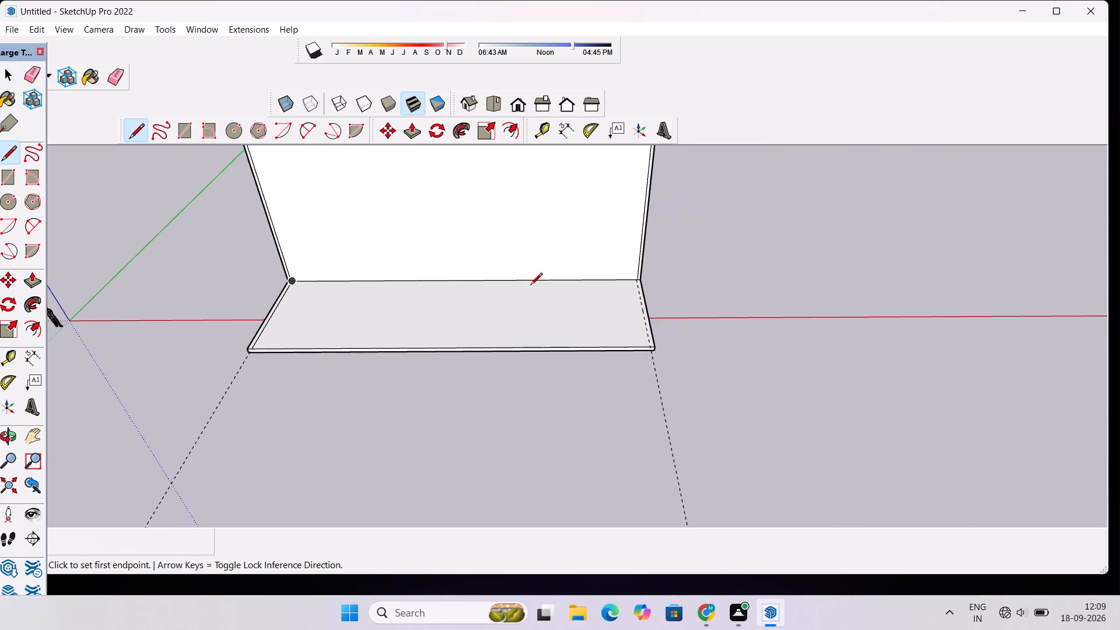
scroll(667, 262, up, 4)
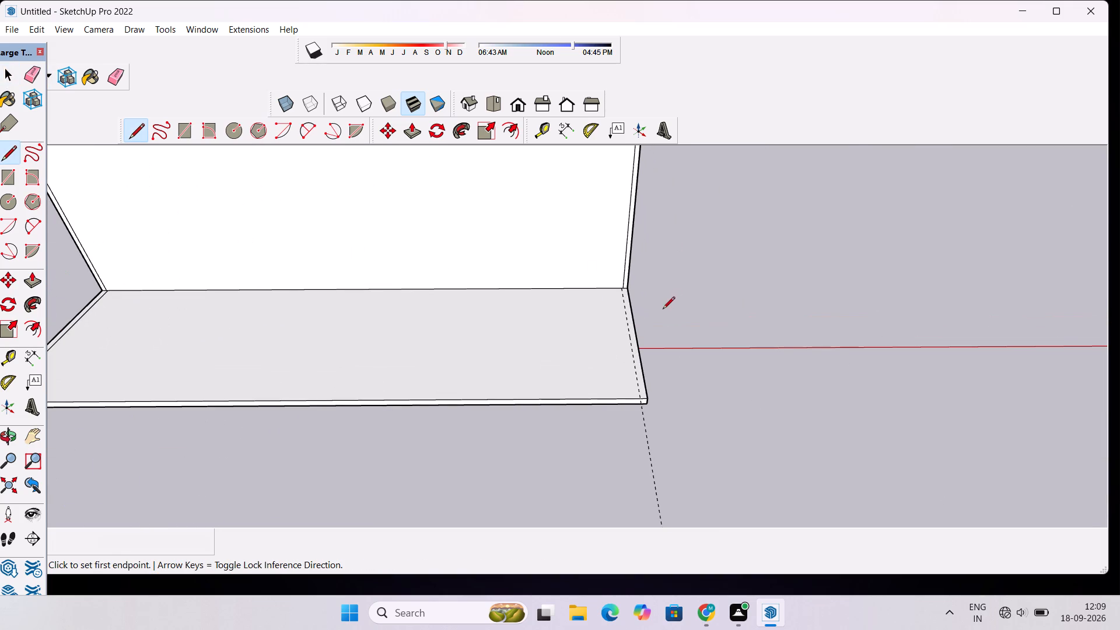
scroll(609, 269, up, 4)
scroll(609, 271, down, 1)
scroll(619, 283, up, 11)
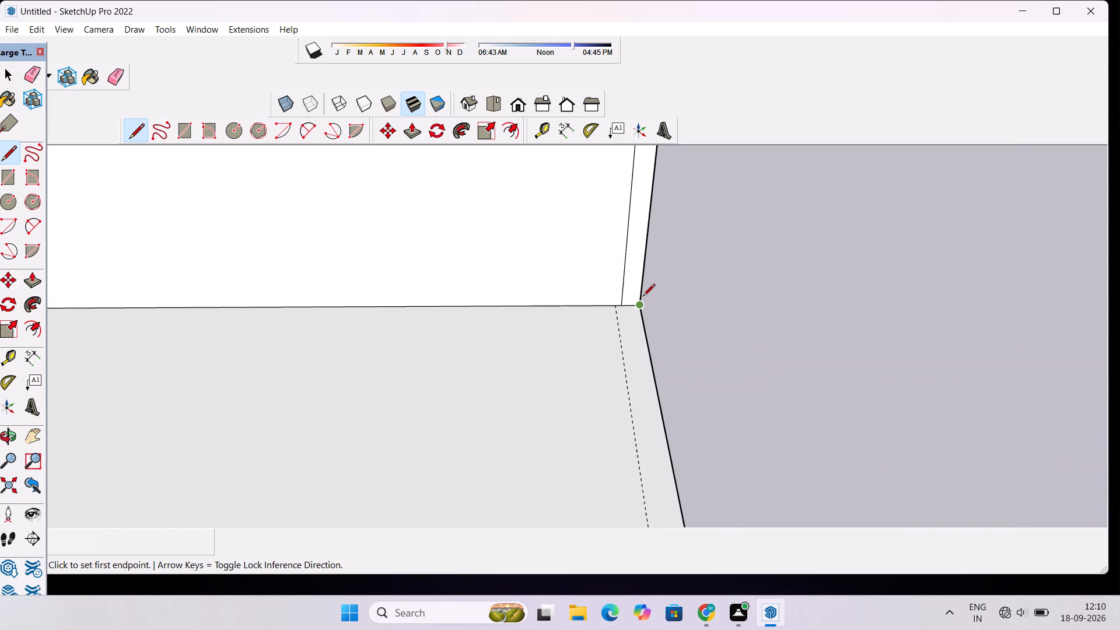
scroll(596, 316, up, 9)
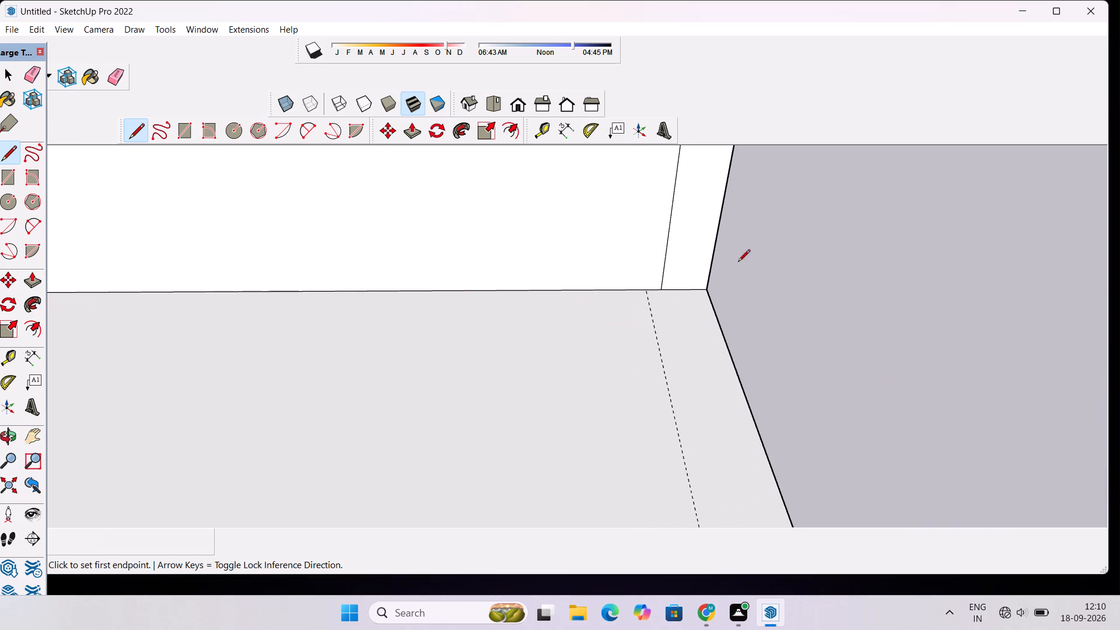
click(644, 292)
scroll(607, 271, down, 6)
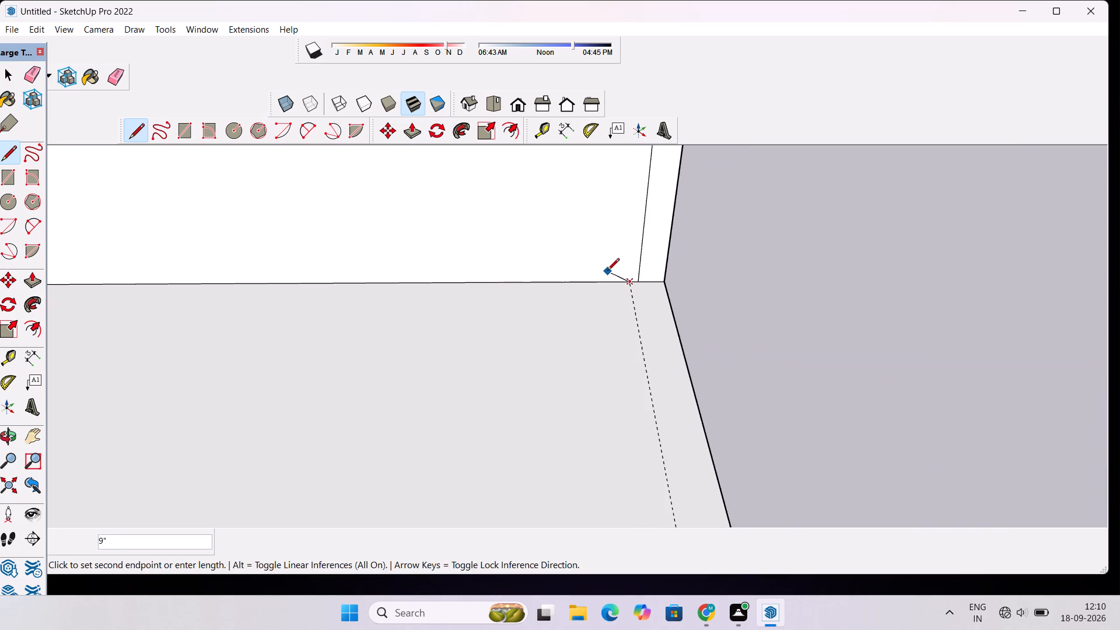
scroll(607, 271, down, 14)
scroll(622, 496, up, 3)
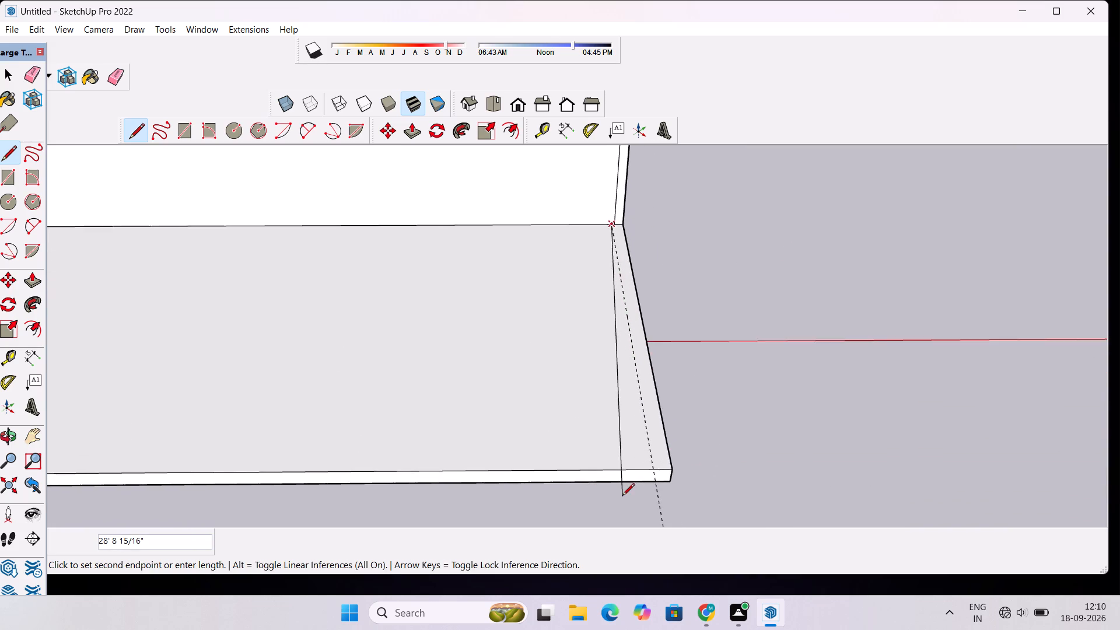
scroll(624, 495, up, 5)
scroll(682, 444, up, 8)
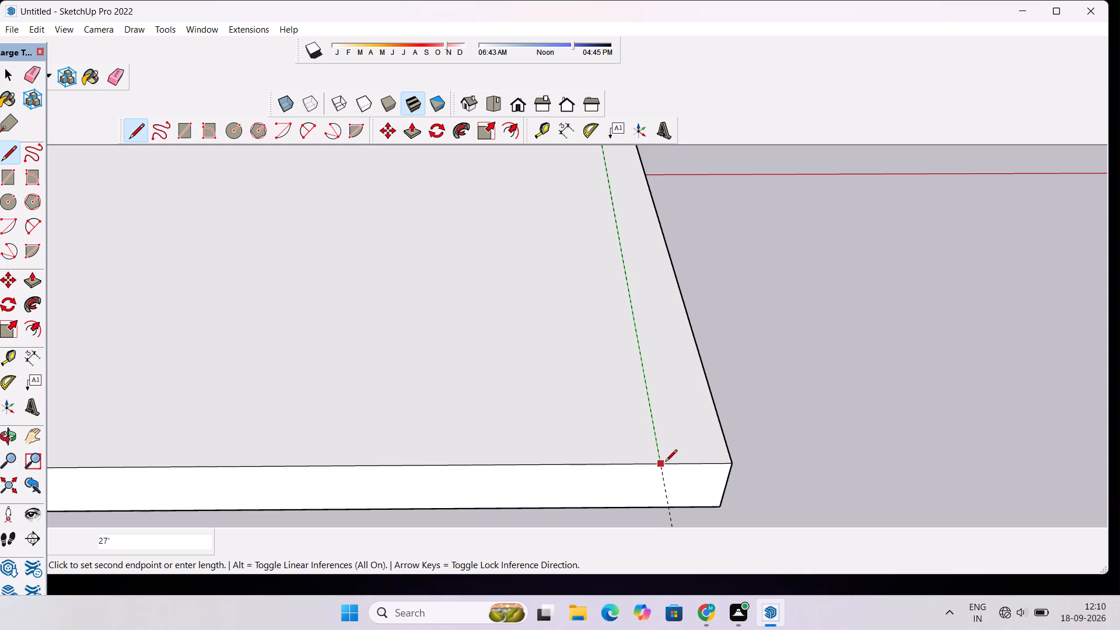
click(665, 463)
scroll(592, 461, down, 3)
key(space)
Erase both guide lines extending past the front slab.
scroll(575, 462, down, 5)
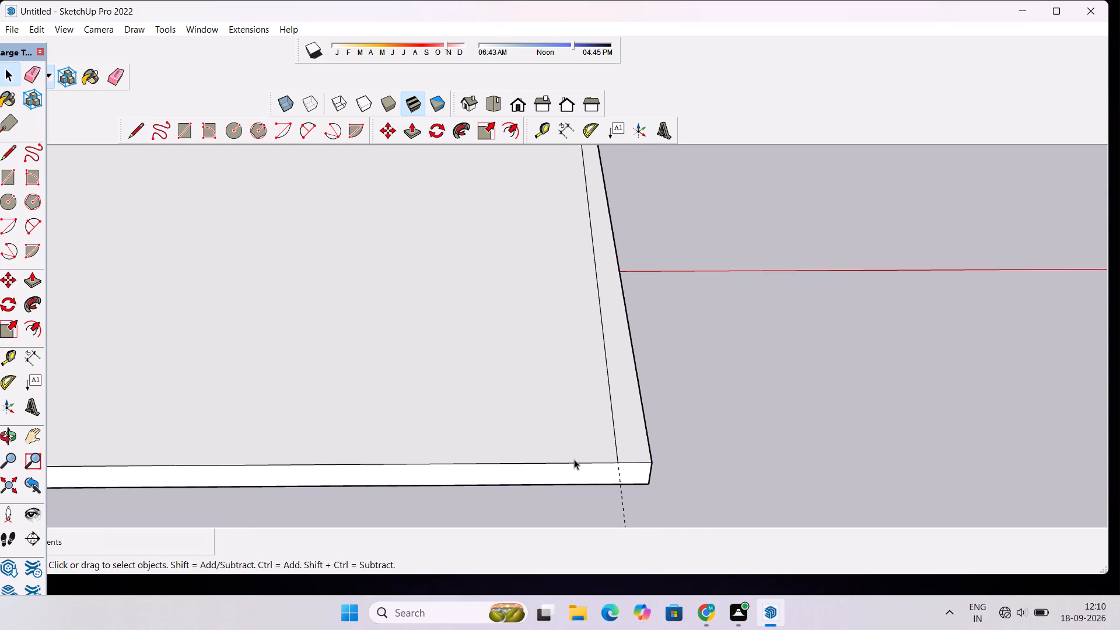
scroll(574, 459, down, 13)
key(e)
scroll(587, 446, down, 15)
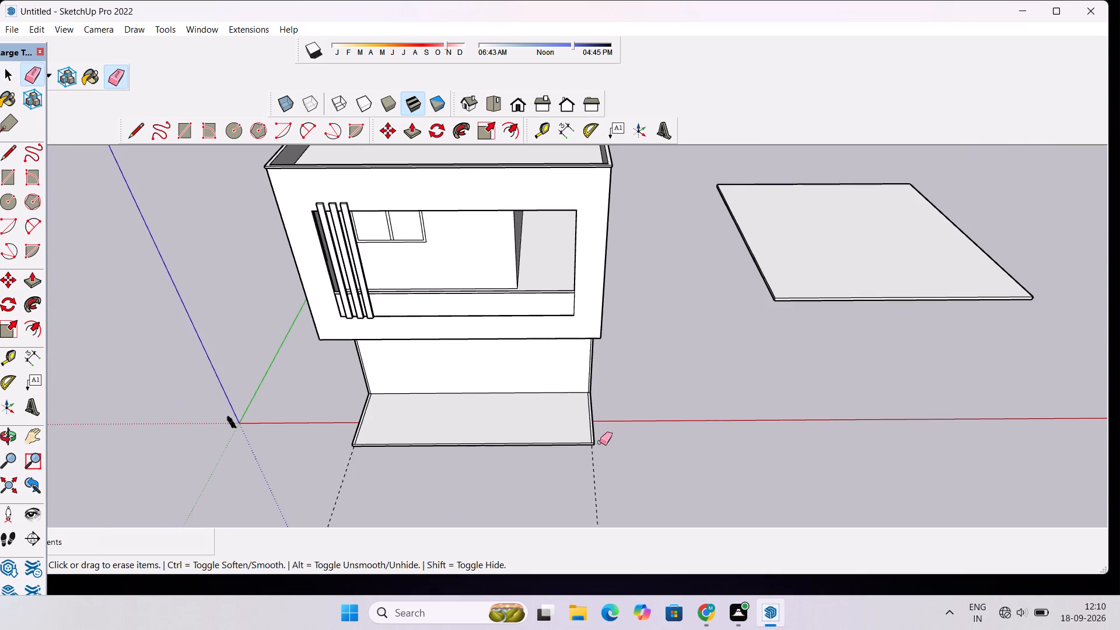
drag(605, 451, 578, 488)
scroll(371, 474, up, 4)
drag(366, 467, 372, 477)
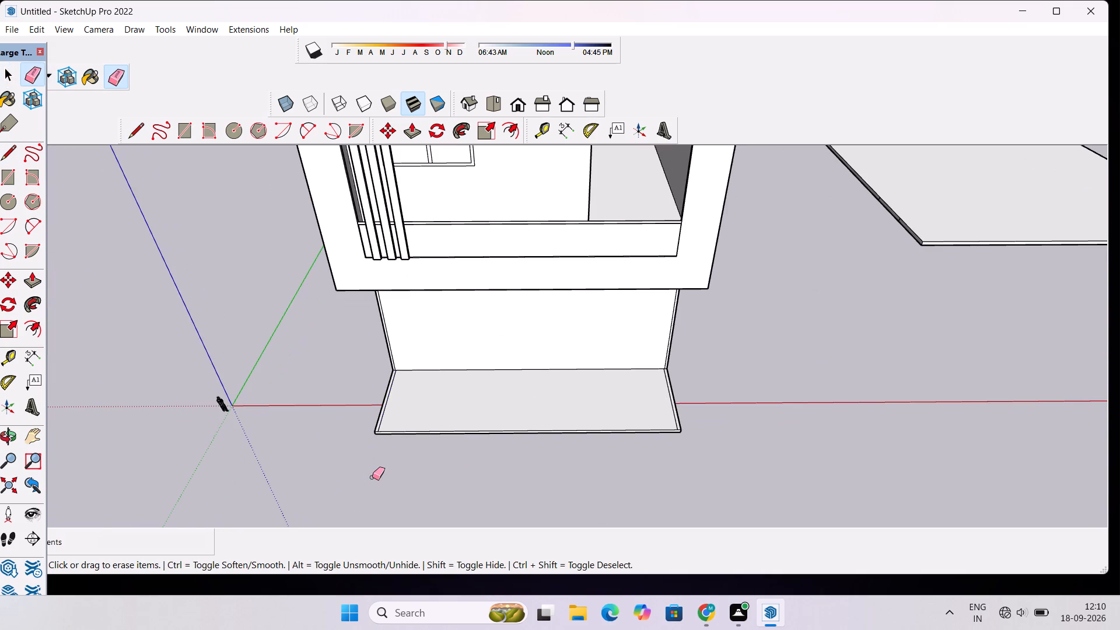
Examine the whole building from several sides, including the ground-floor front wall beneath the overhang and the front slab.
key(o)
drag(517, 470, 459, 453)
scroll(459, 425, down, 4)
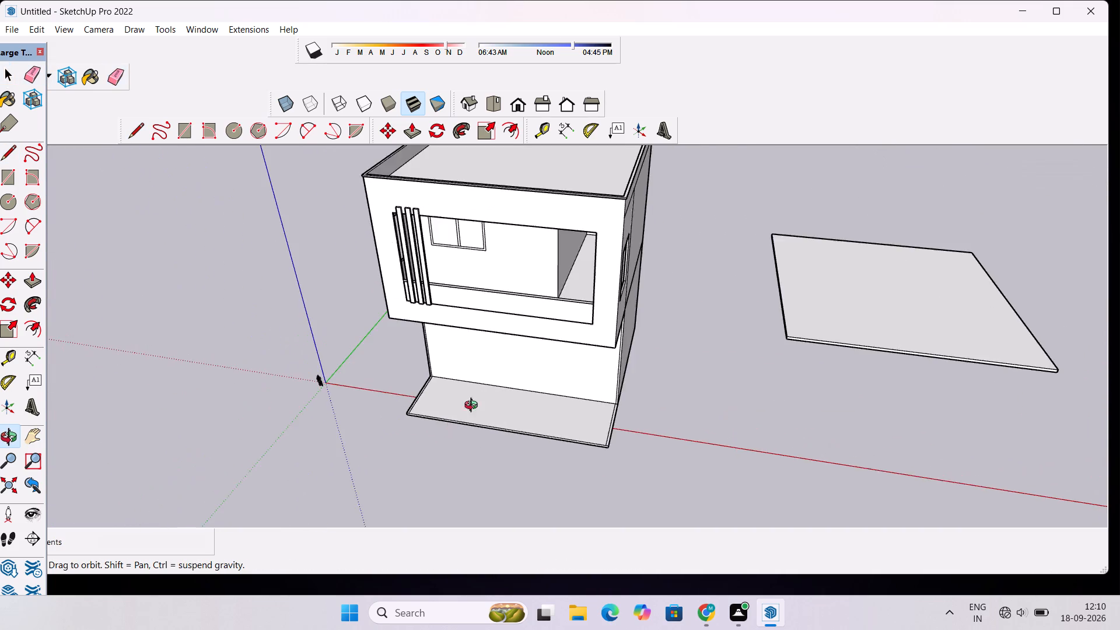
shift+drag(510, 366, 545, 468)
drag(461, 469, 641, 404)
scroll(642, 401, down, 6)
shift+drag(646, 457, 635, 354)
scroll(653, 331, down, 5)
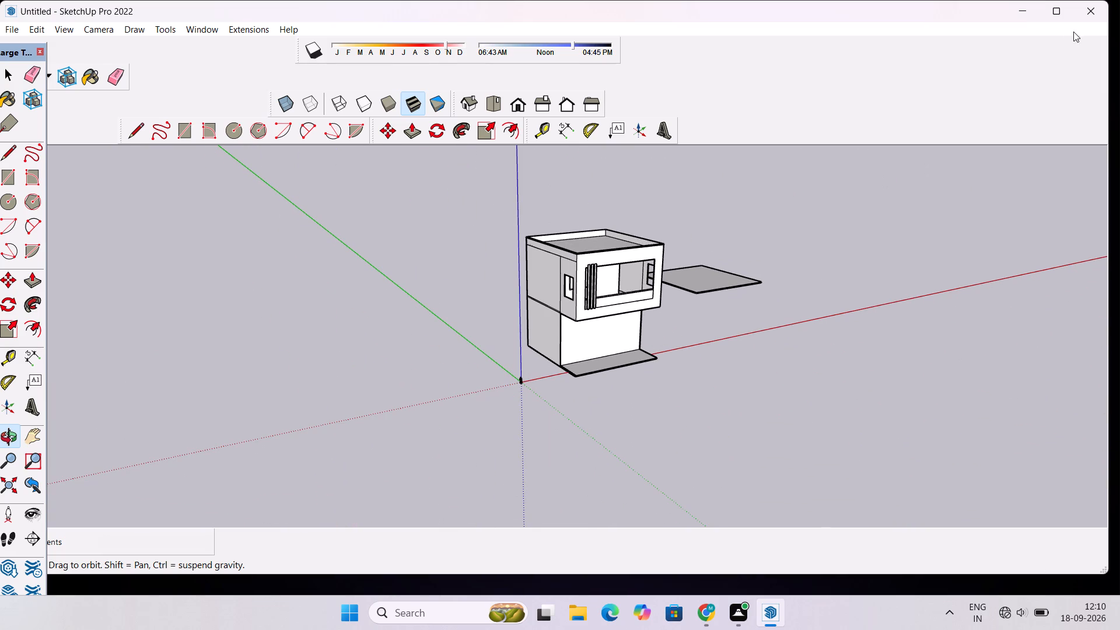
scroll(467, 228, down, 4)
scroll(601, 222, down, 2)
scroll(591, 301, up, 2)
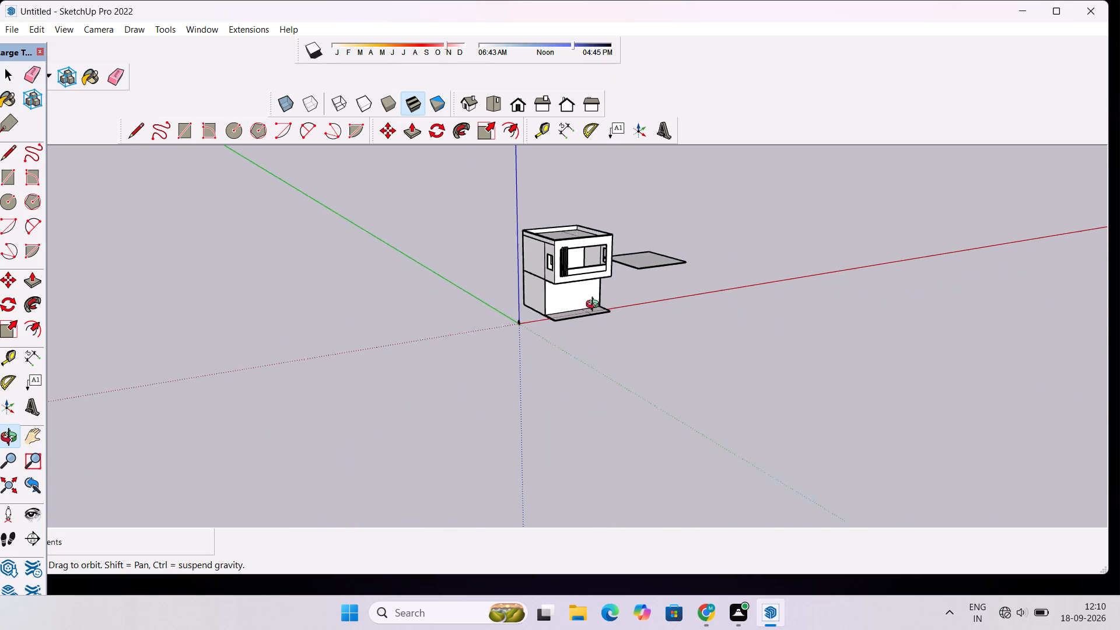
scroll(595, 306, up, 8)
drag(747, 279, 568, 321)
scroll(563, 318, down, 2)
shift+drag(563, 318, 590, 367)
scroll(530, 335, up, 3)
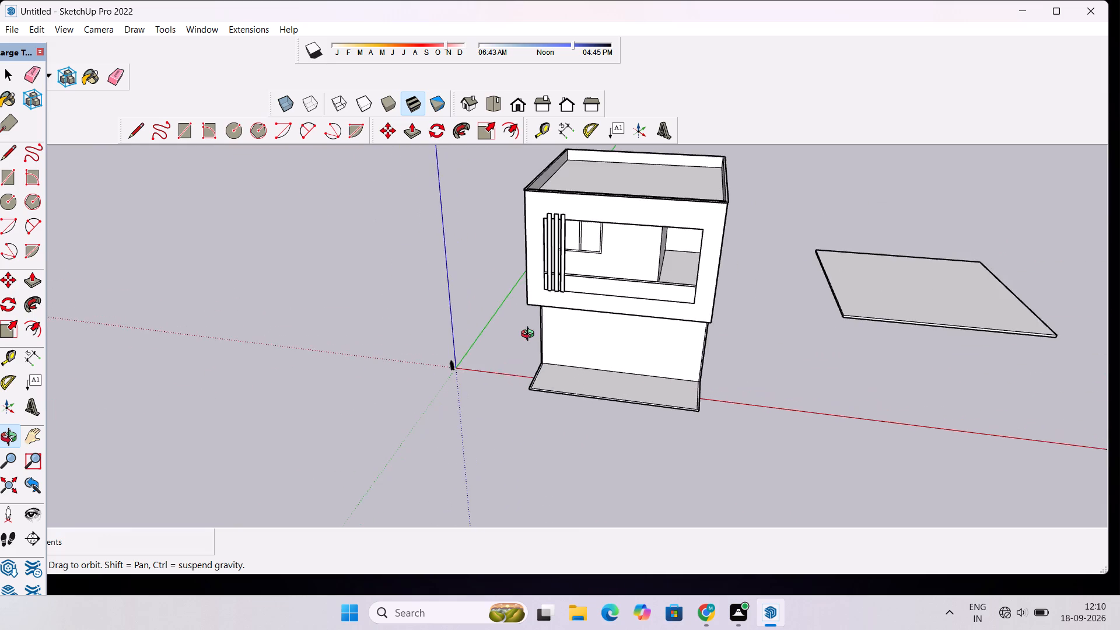
scroll(530, 335, up, 1)
drag(520, 351, 897, 310)
scroll(503, 310, up, 9)
drag(609, 358, 529, 303)
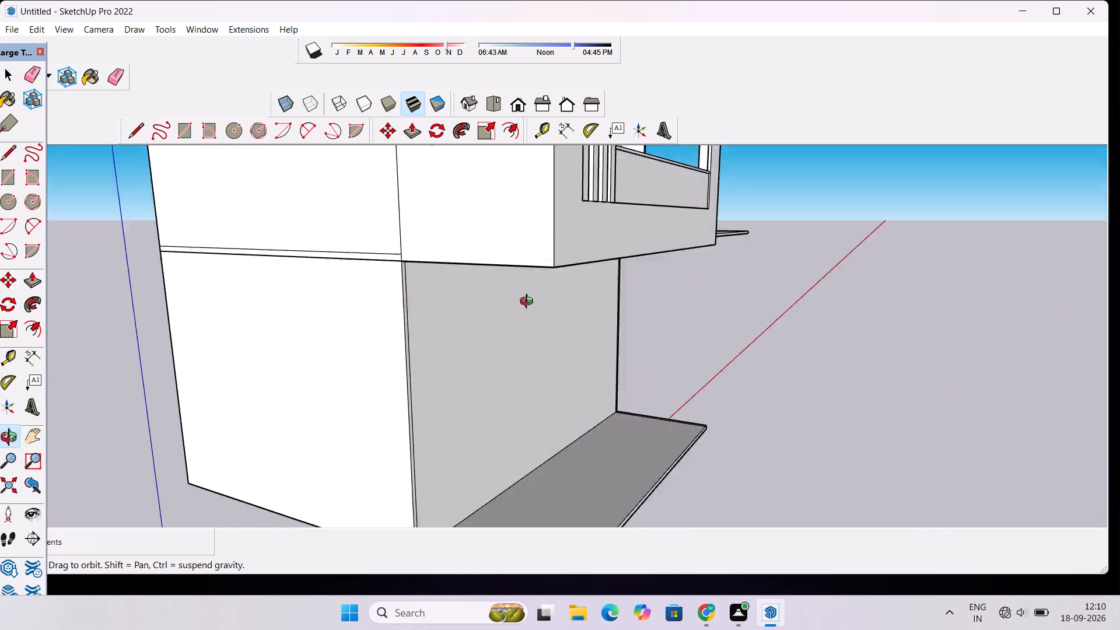
Examine the building's front from below and above, including the overhang's underside, ground-floor wall and front slab.
drag(529, 303, 511, 223)
scroll(509, 218, down, 1)
shift+drag(509, 221, 577, 285)
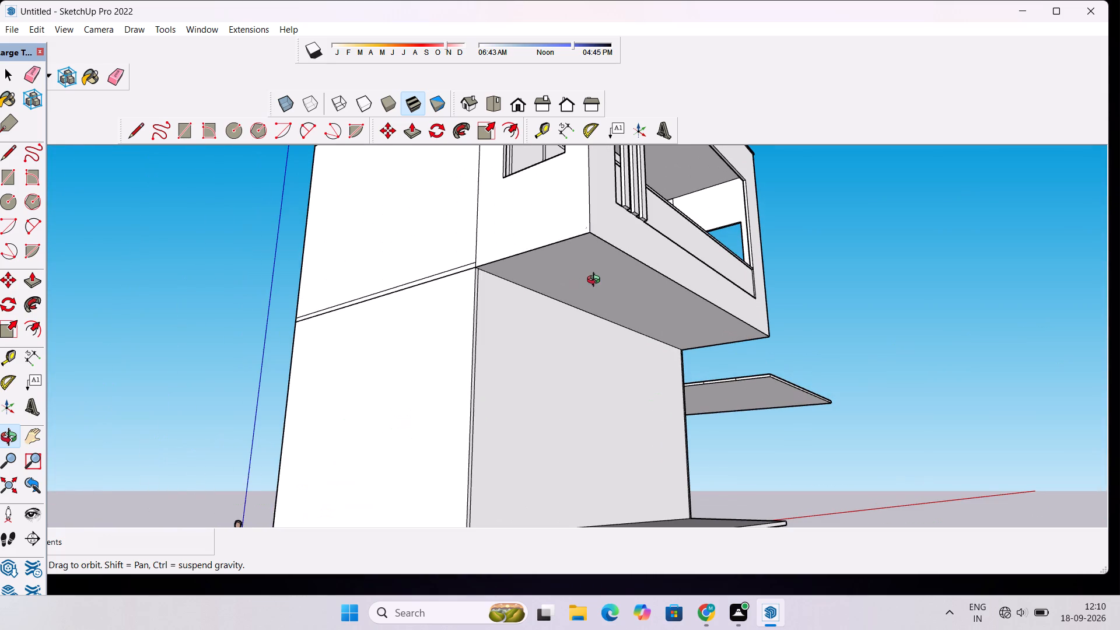
drag(635, 295, 496, 290)
scroll(496, 289, down, 5)
drag(481, 327, 452, 416)
scroll(479, 395, up, 2)
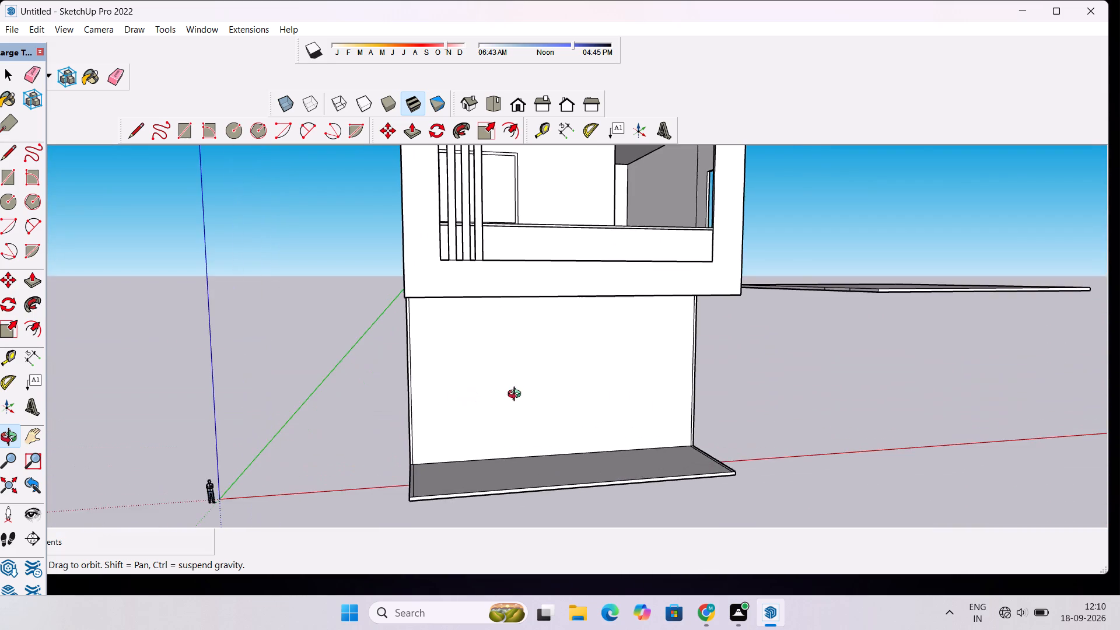
shift+drag(509, 394, 589, 360)
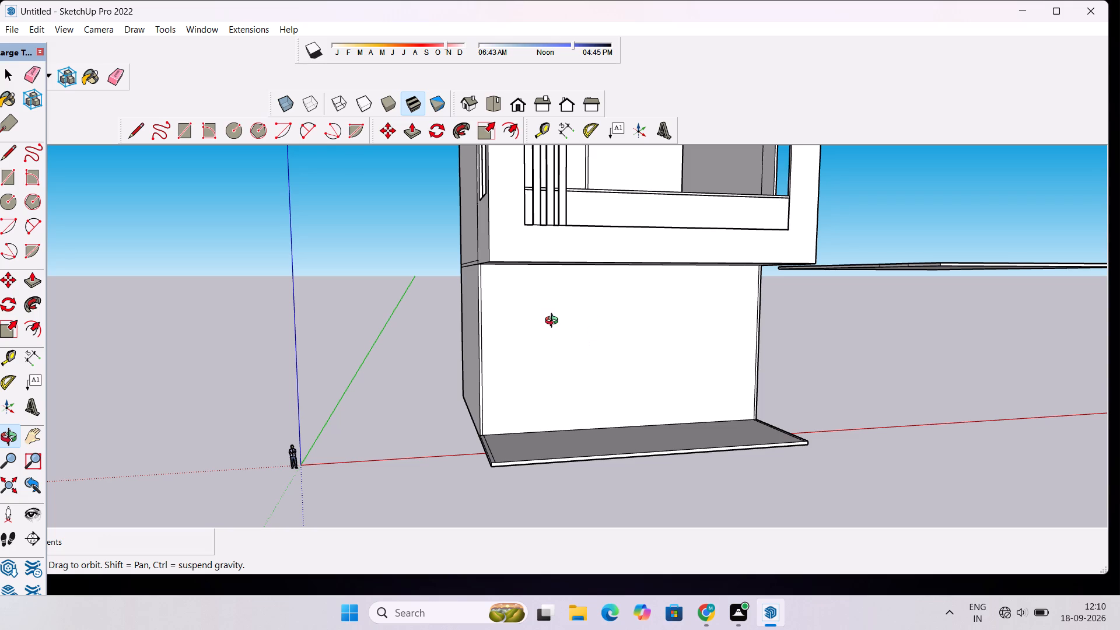
scroll(554, 322, down, 3)
drag(611, 352, 484, 412)
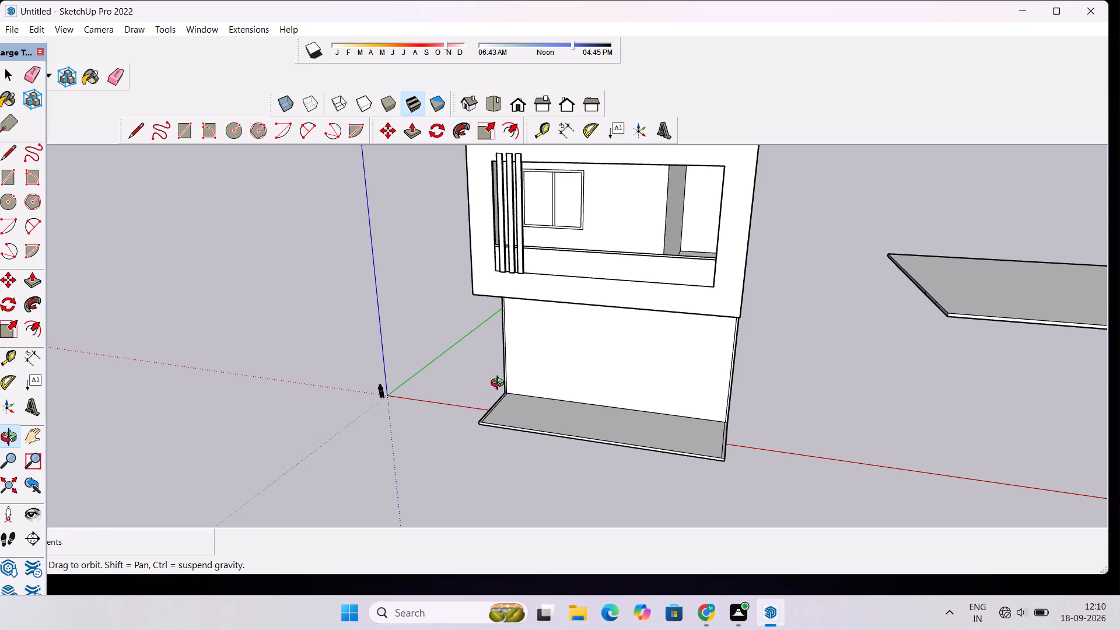
scroll(500, 384, down, 2)
drag(526, 412, 609, 394)
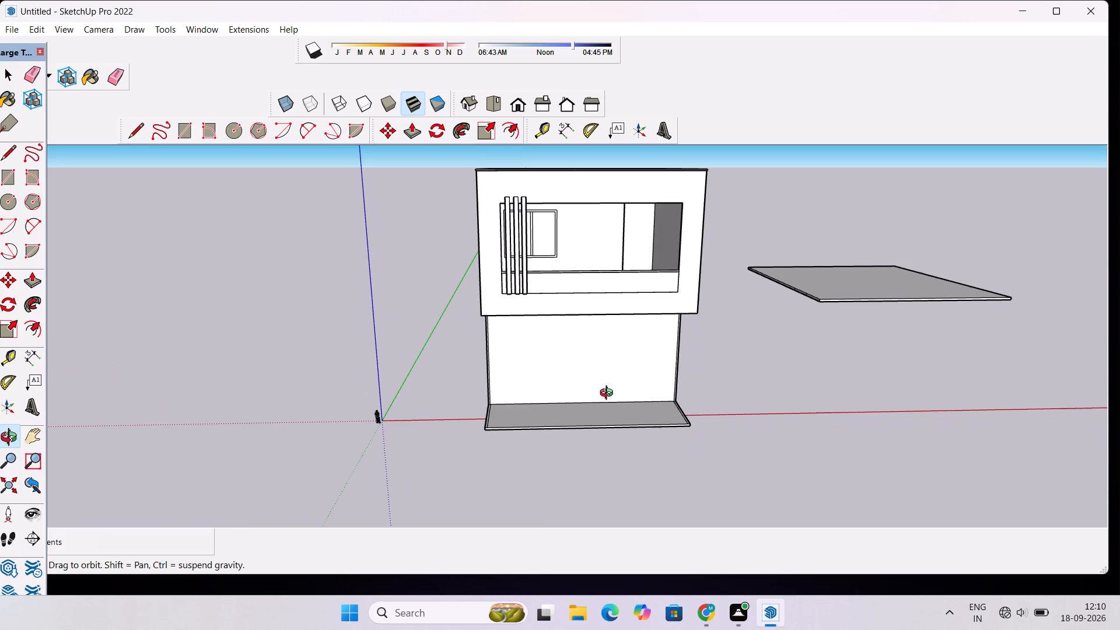
drag(562, 419, 556, 346)
scroll(556, 347, up, 4)
drag(558, 372, 563, 391)
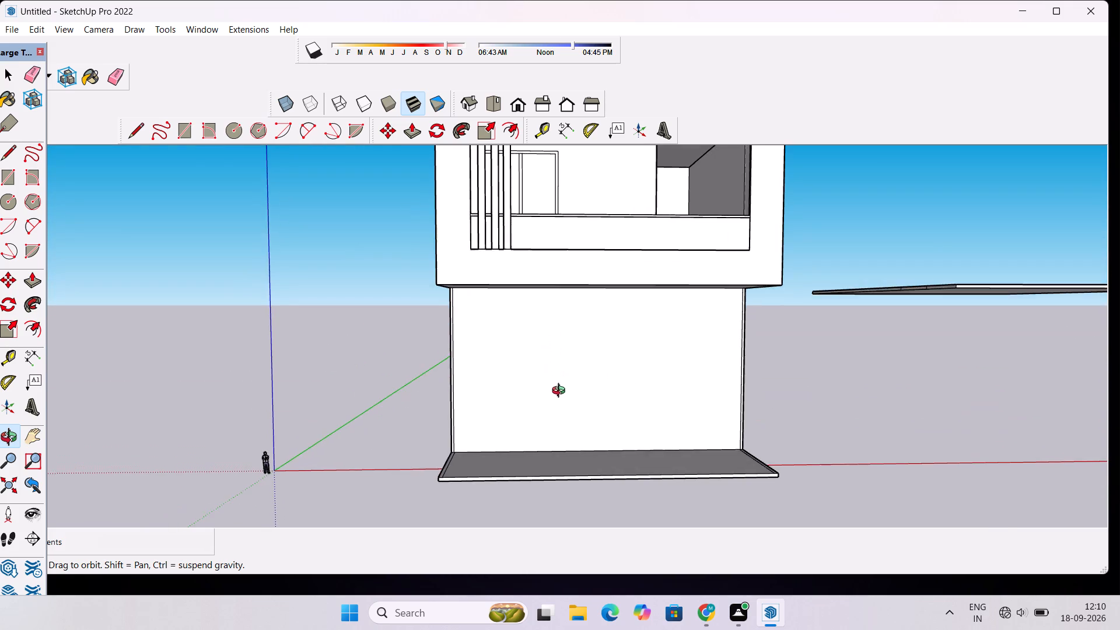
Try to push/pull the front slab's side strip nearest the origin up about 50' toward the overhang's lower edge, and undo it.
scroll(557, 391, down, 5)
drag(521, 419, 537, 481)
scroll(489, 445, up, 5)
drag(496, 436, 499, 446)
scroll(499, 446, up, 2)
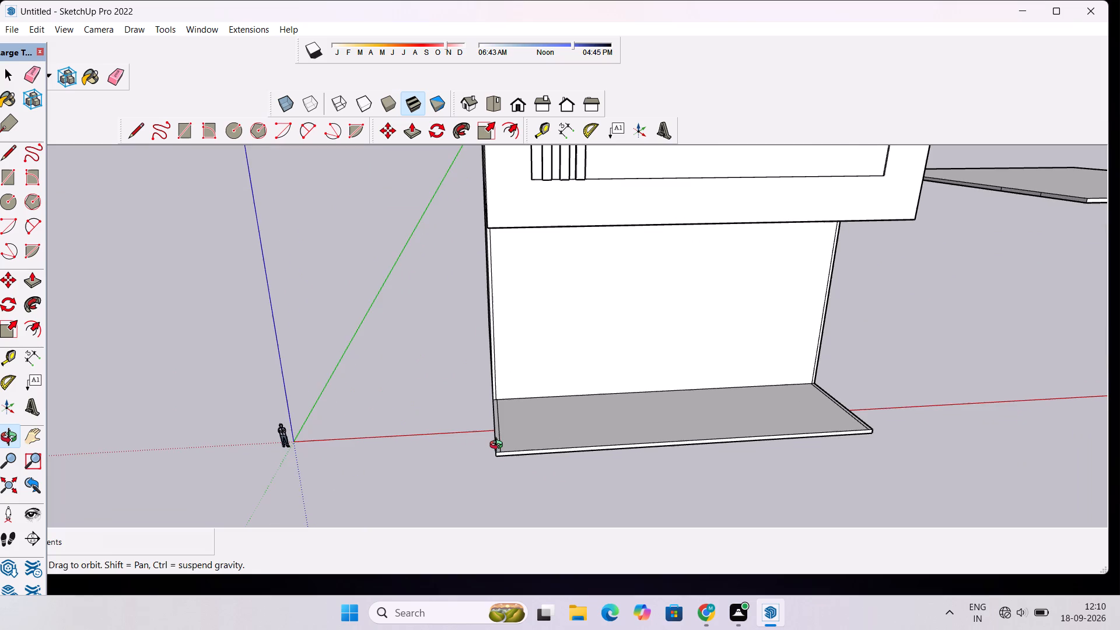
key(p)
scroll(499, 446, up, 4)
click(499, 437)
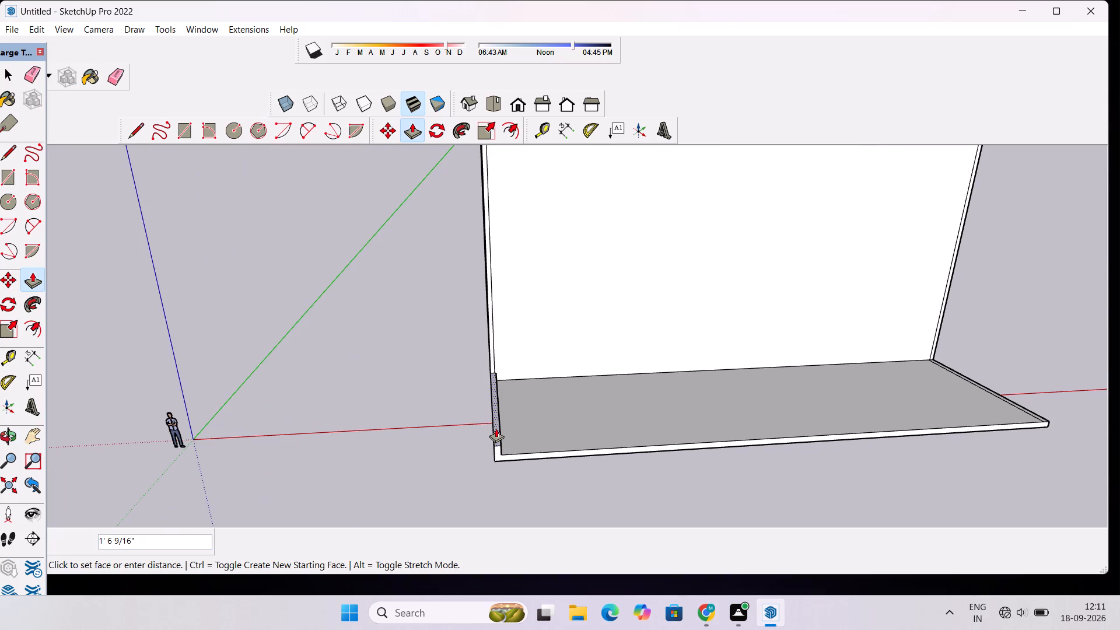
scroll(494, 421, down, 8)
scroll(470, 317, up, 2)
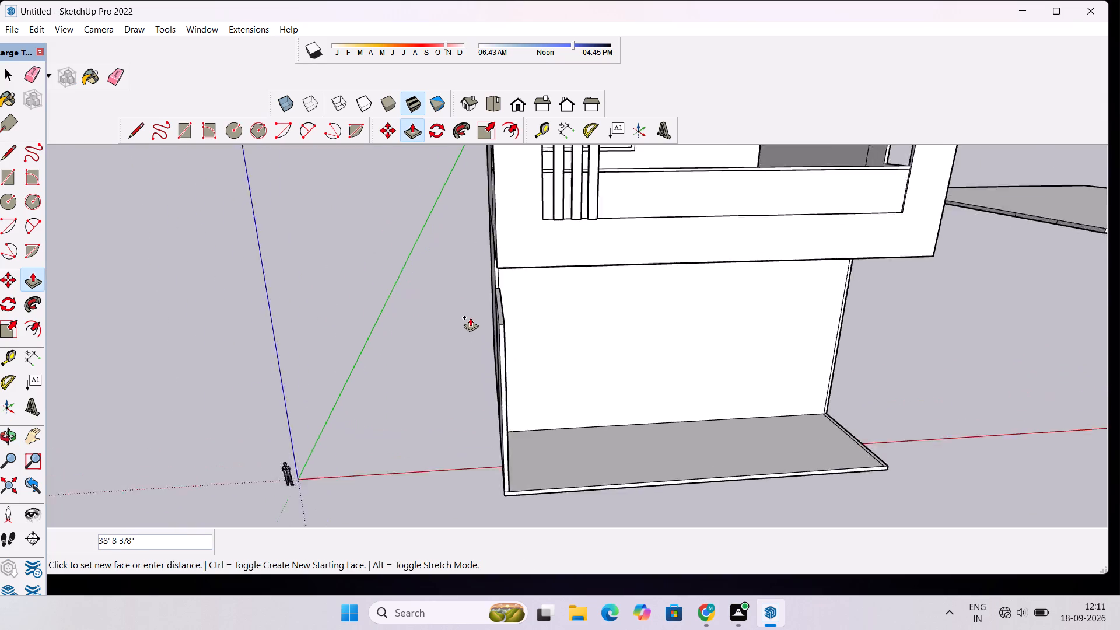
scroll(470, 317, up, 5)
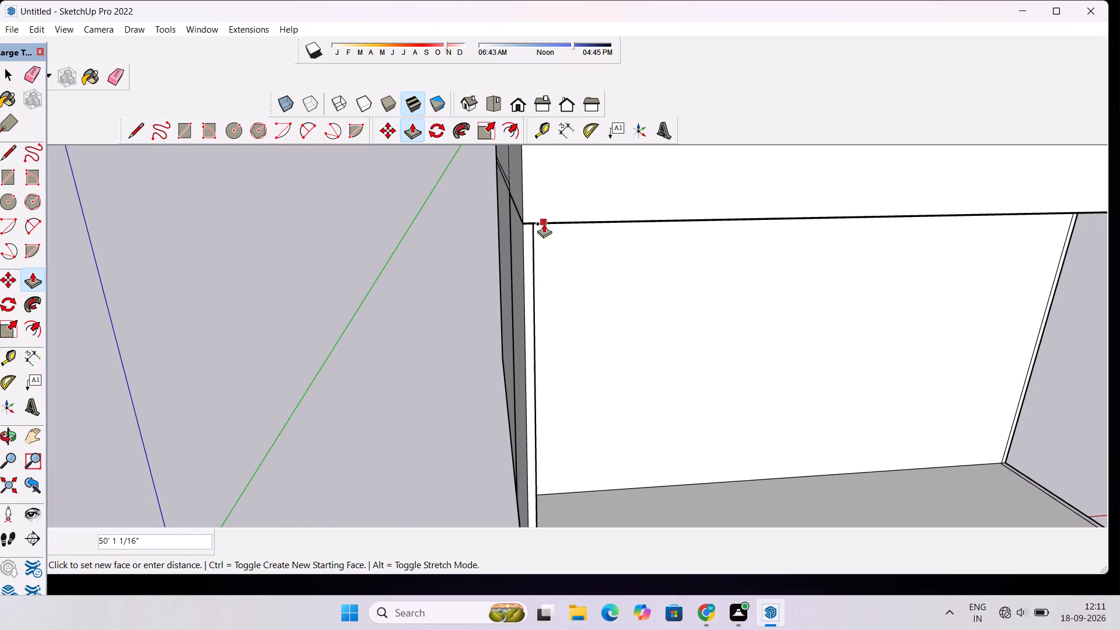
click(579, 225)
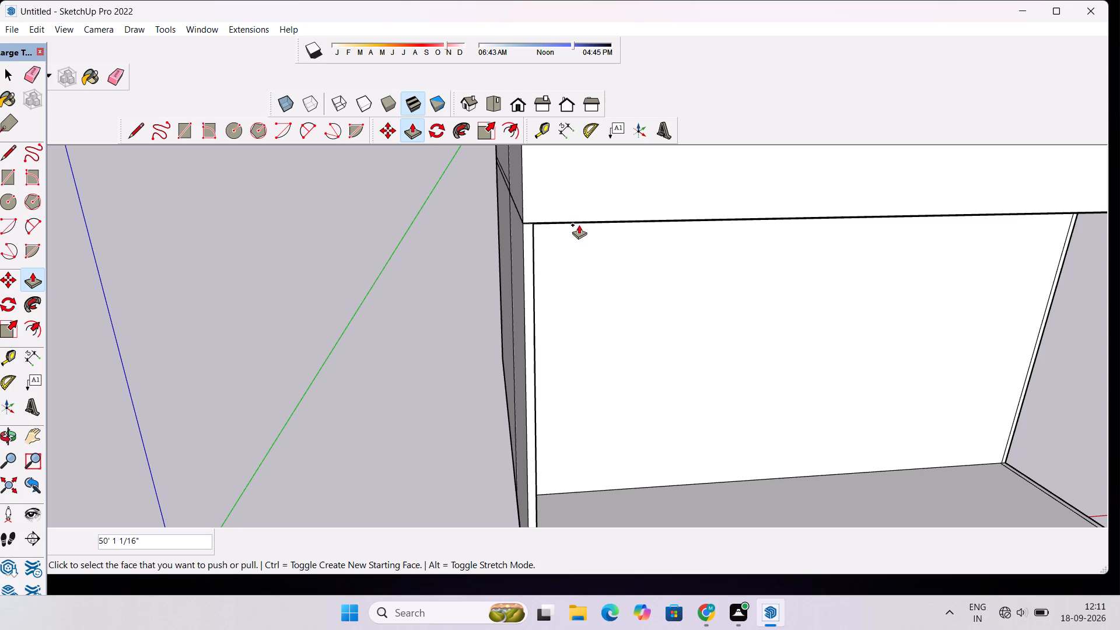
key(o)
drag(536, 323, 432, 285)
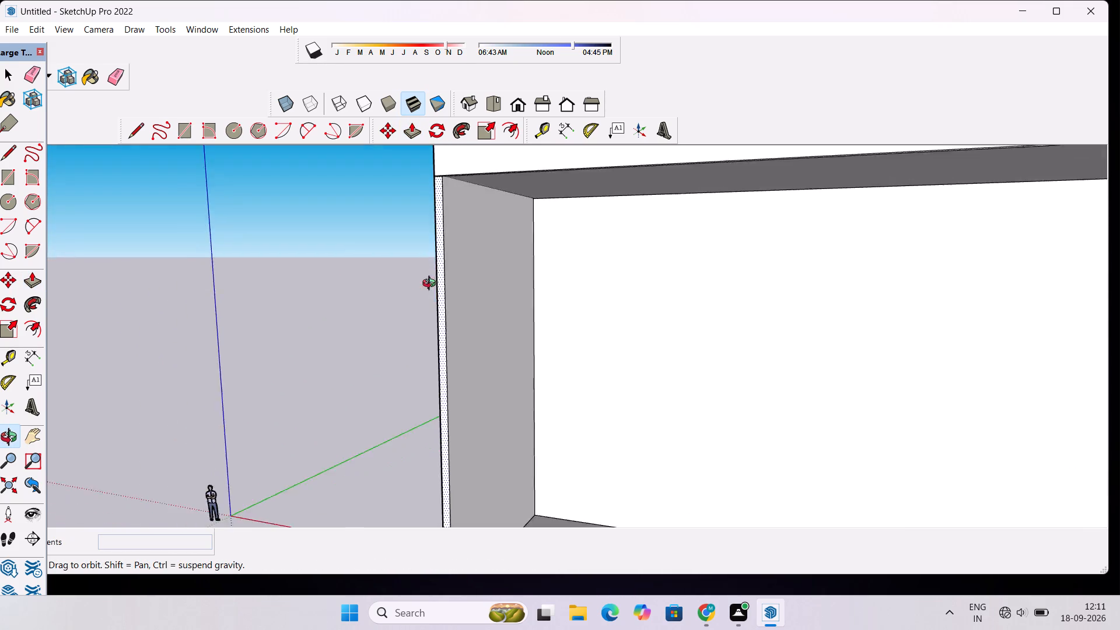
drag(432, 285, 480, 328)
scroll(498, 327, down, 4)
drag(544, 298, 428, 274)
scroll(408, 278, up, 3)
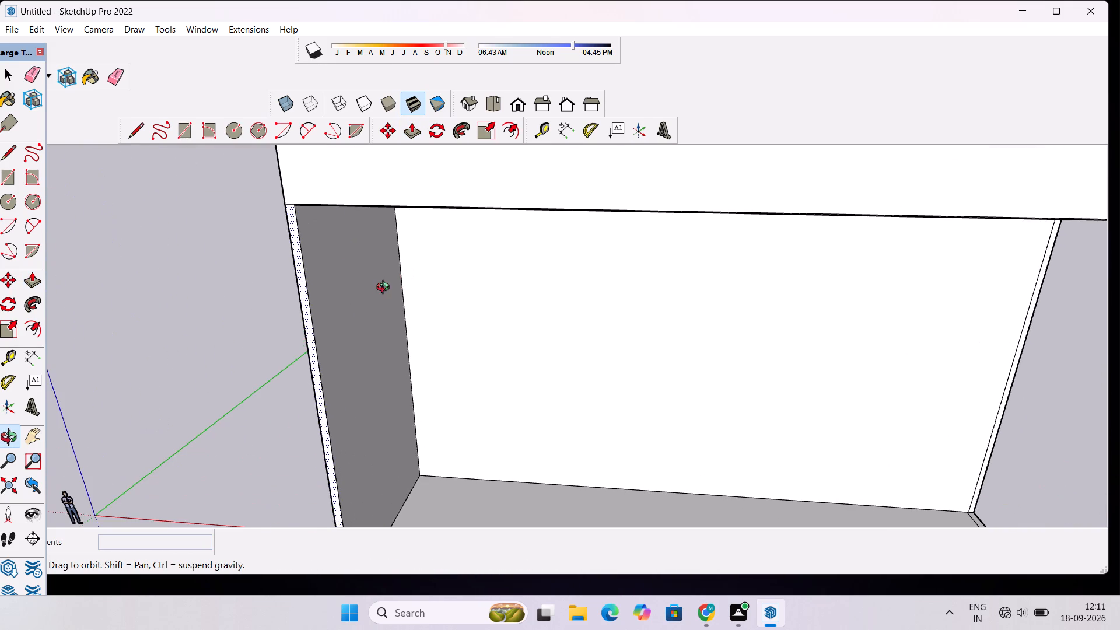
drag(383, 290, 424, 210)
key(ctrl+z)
Push/pull the front slab's 1' side strip nearest the origin up 50' to the overhang's underside as a side wall.
scroll(430, 232, down, 2)
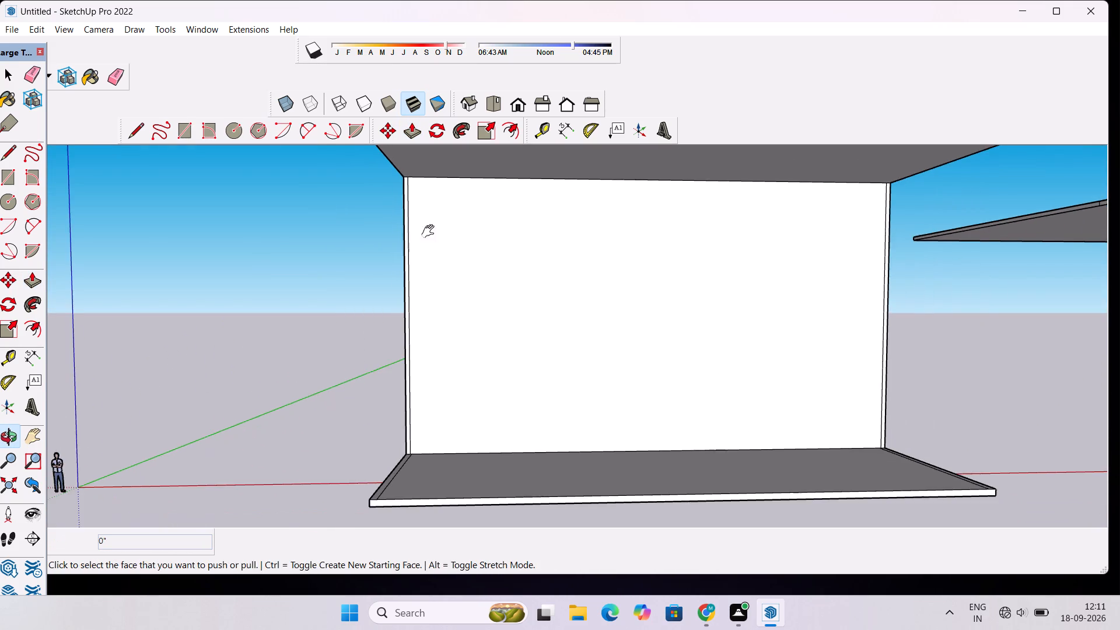
shift+drag(430, 233, 504, 297)
scroll(466, 290, up, 1)
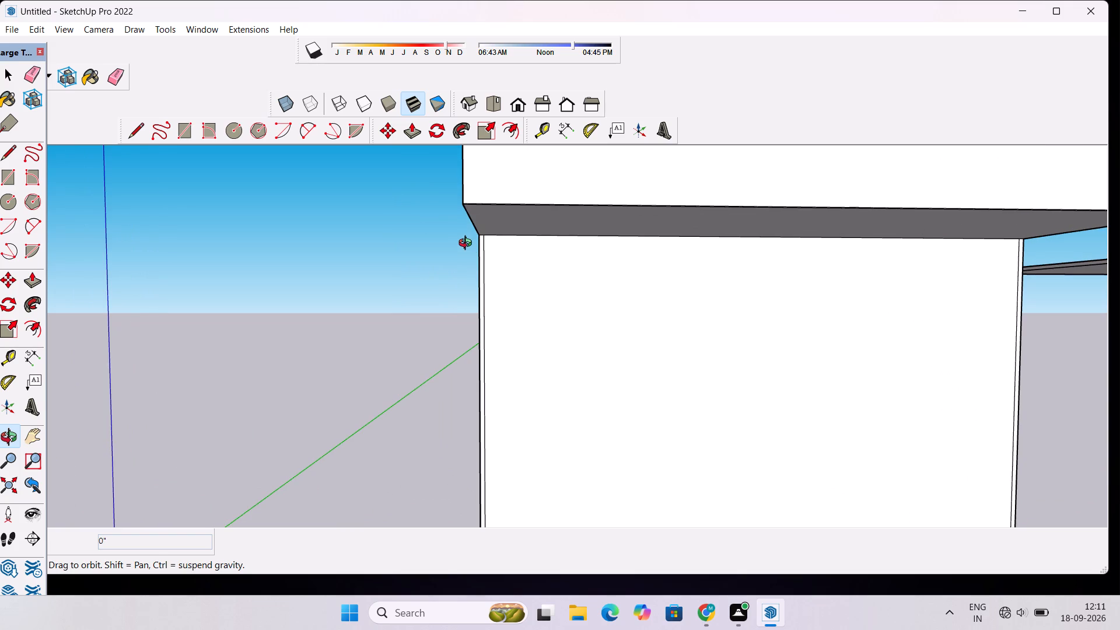
scroll(463, 241, down, 1)
key(p)
scroll(463, 241, down, 3)
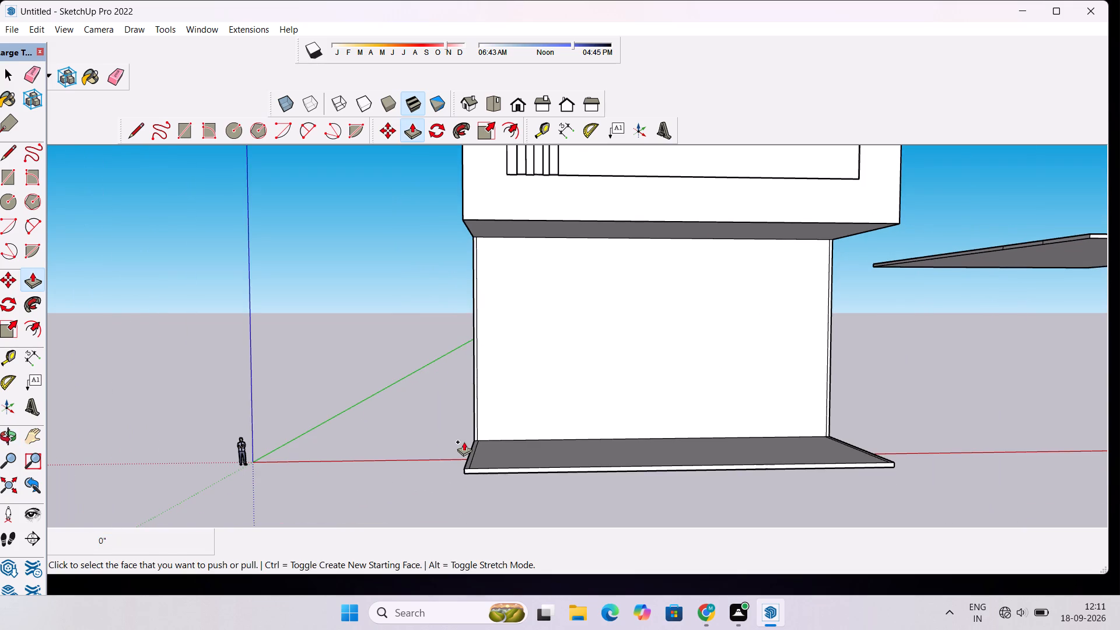
scroll(470, 460, up, 3)
click(470, 460)
scroll(466, 426, down, 2)
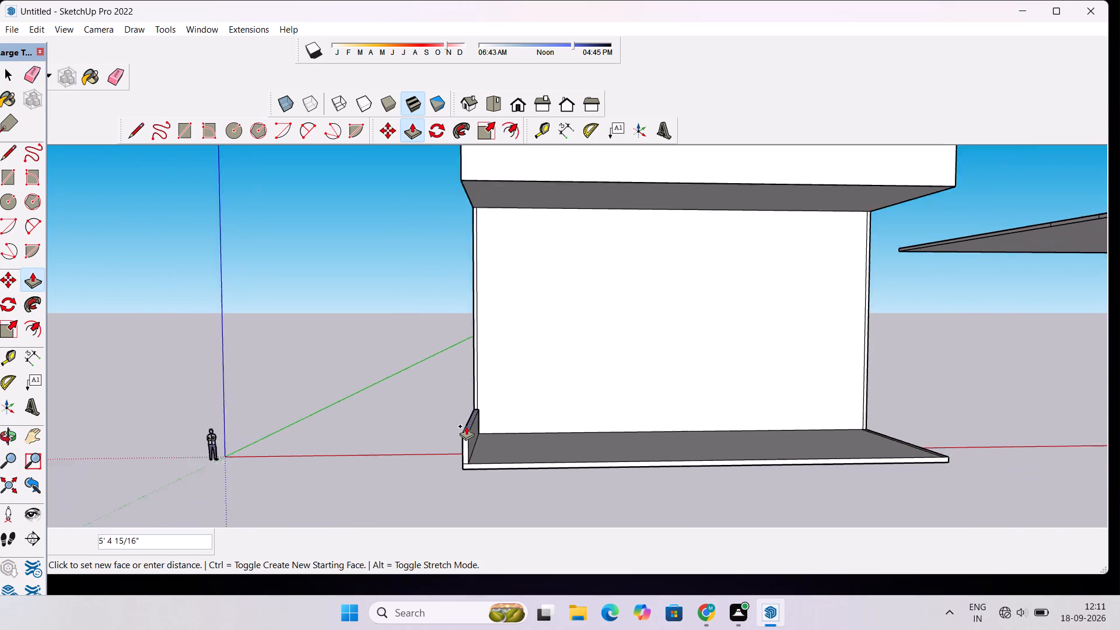
scroll(466, 426, down, 2)
scroll(460, 230, up, 11)
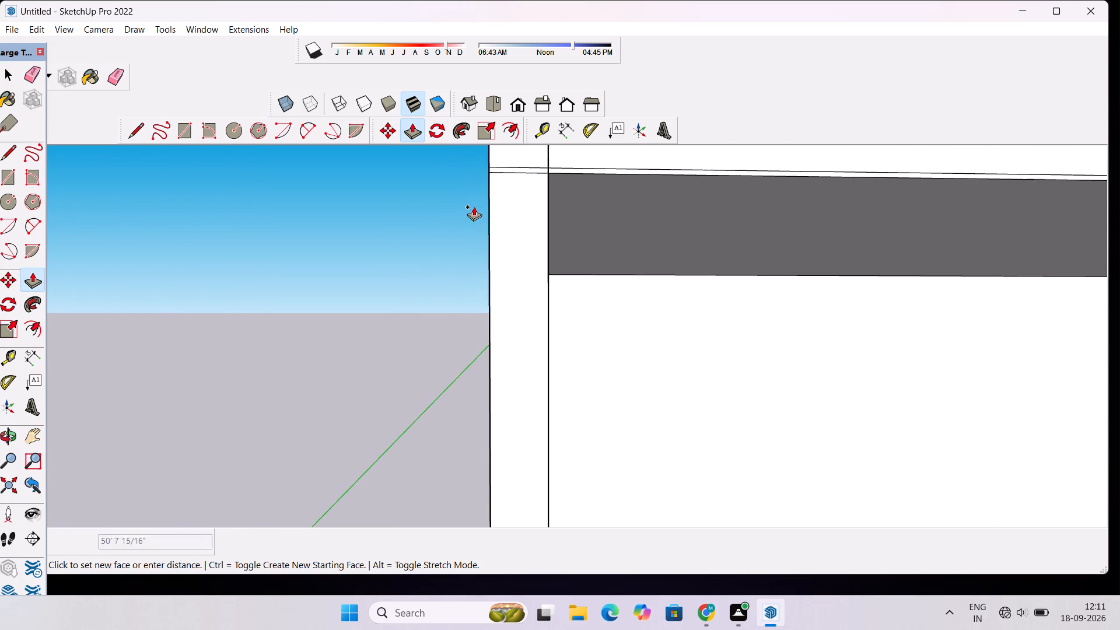
click(488, 174)
scroll(347, 210, down, 6)
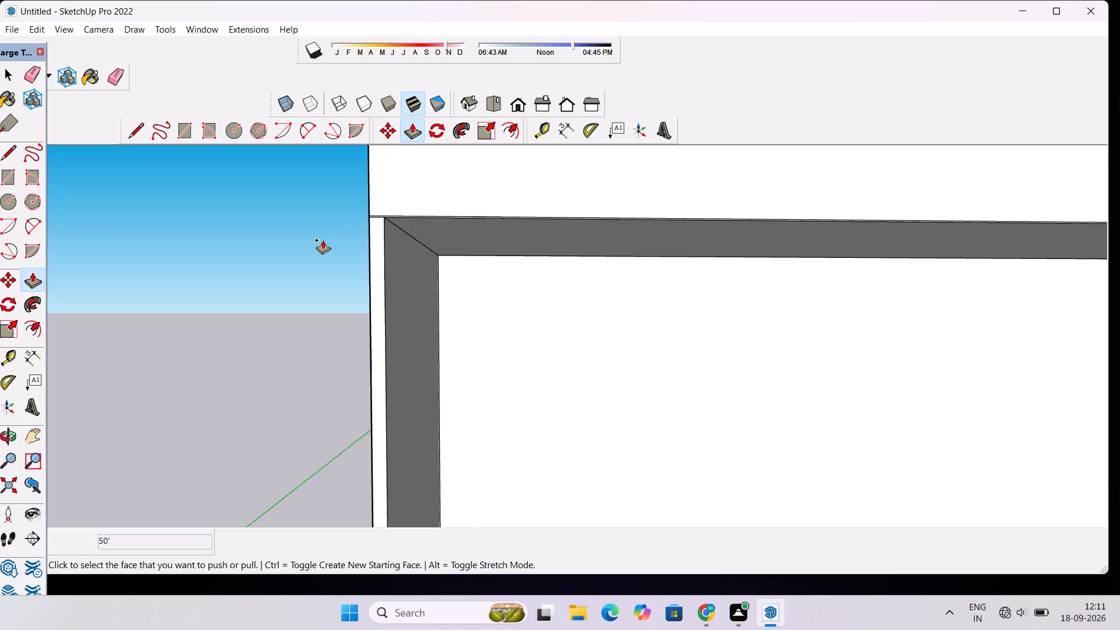
scroll(323, 240, down, 11)
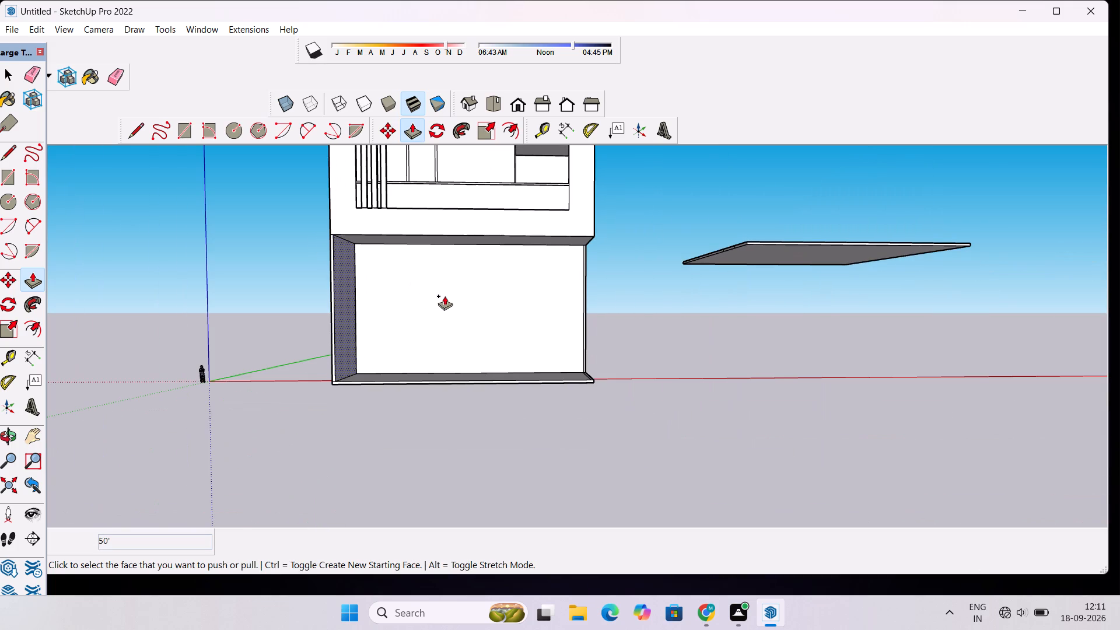
Examine the new side wall beneath the overhang and the flat strip at the slab's opposite end.
key(o)
drag(450, 313, 459, 341)
scroll(481, 351, down, 1)
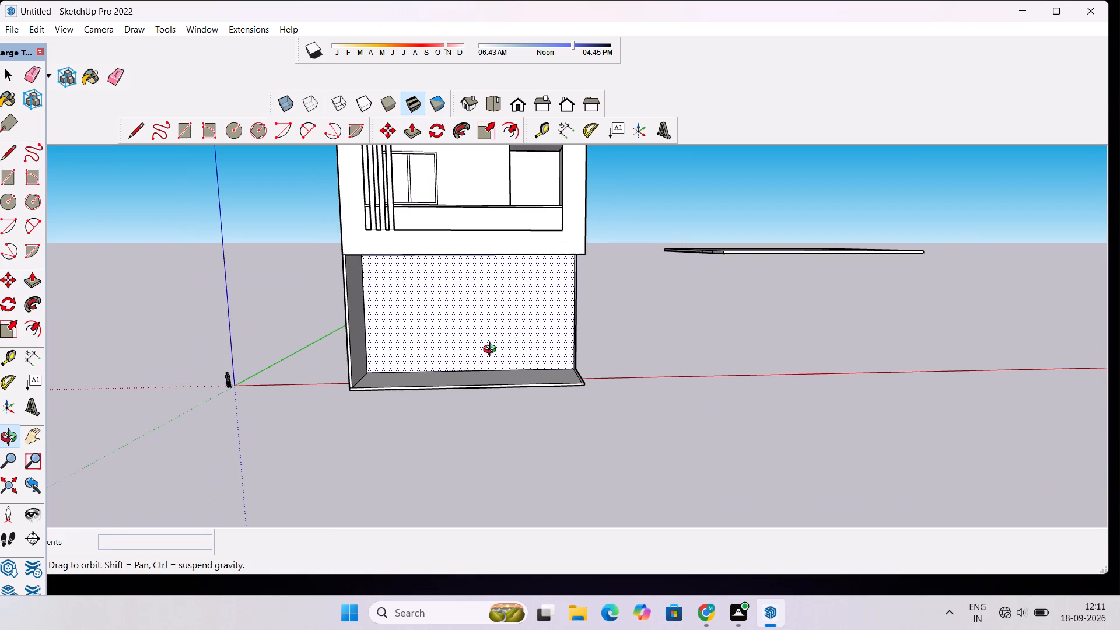
scroll(499, 349, up, 5)
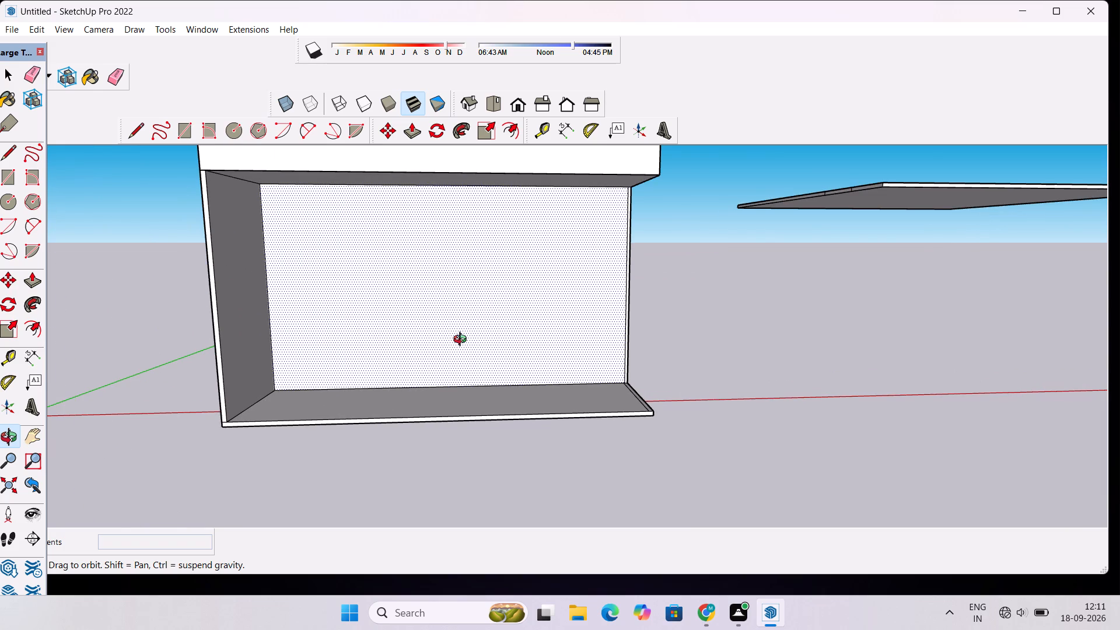
scroll(463, 341, down, 2)
scroll(463, 341, up, 2)
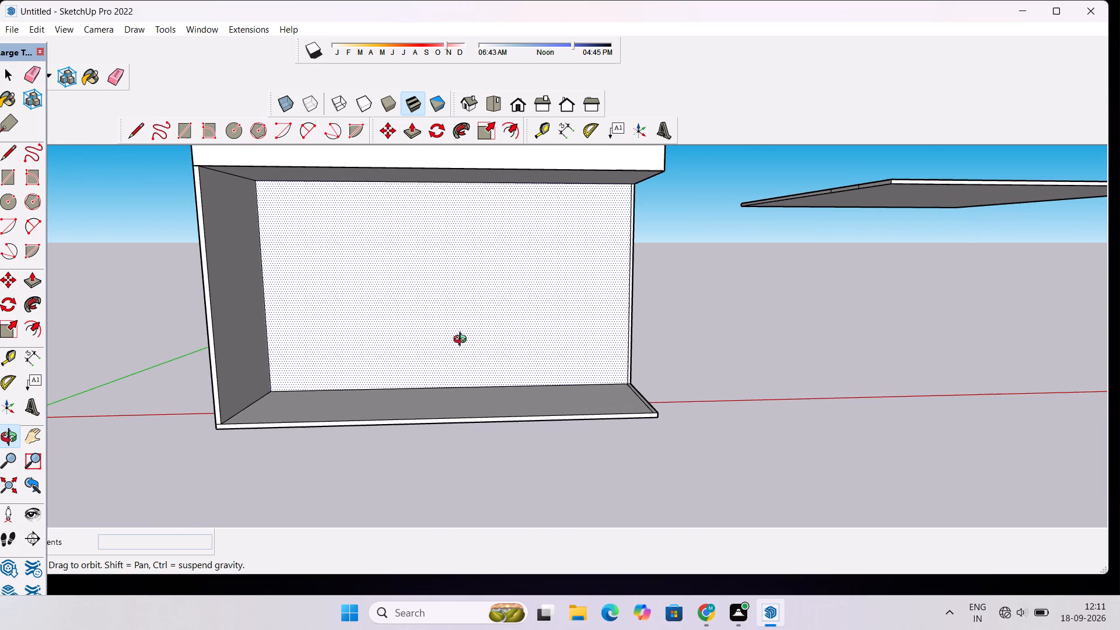
scroll(463, 341, up, 3)
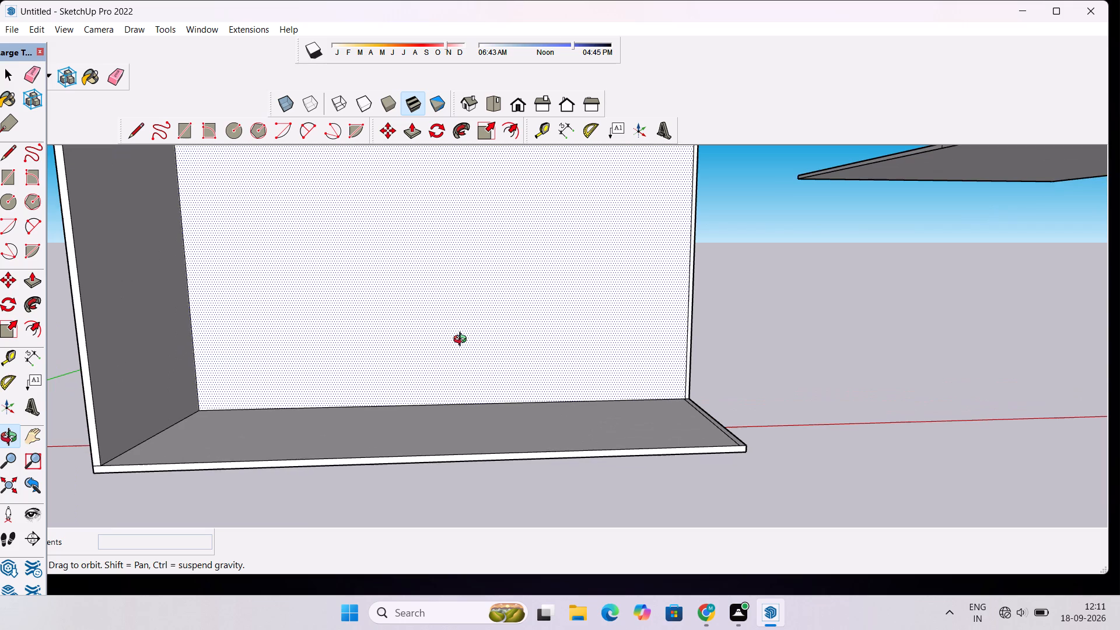
scroll(408, 307, down, 6)
scroll(617, 343, up, 6)
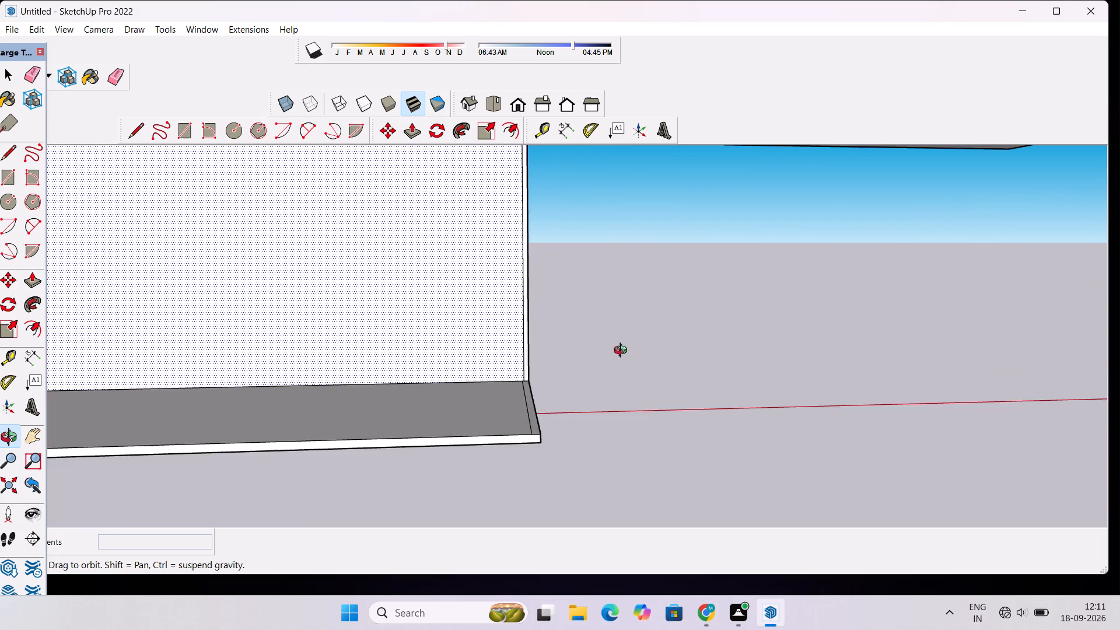
drag(624, 371, 547, 387)
scroll(520, 386, down, 4)
shift+drag(502, 392, 510, 412)
scroll(422, 436, down, 1)
drag(450, 437, 459, 492)
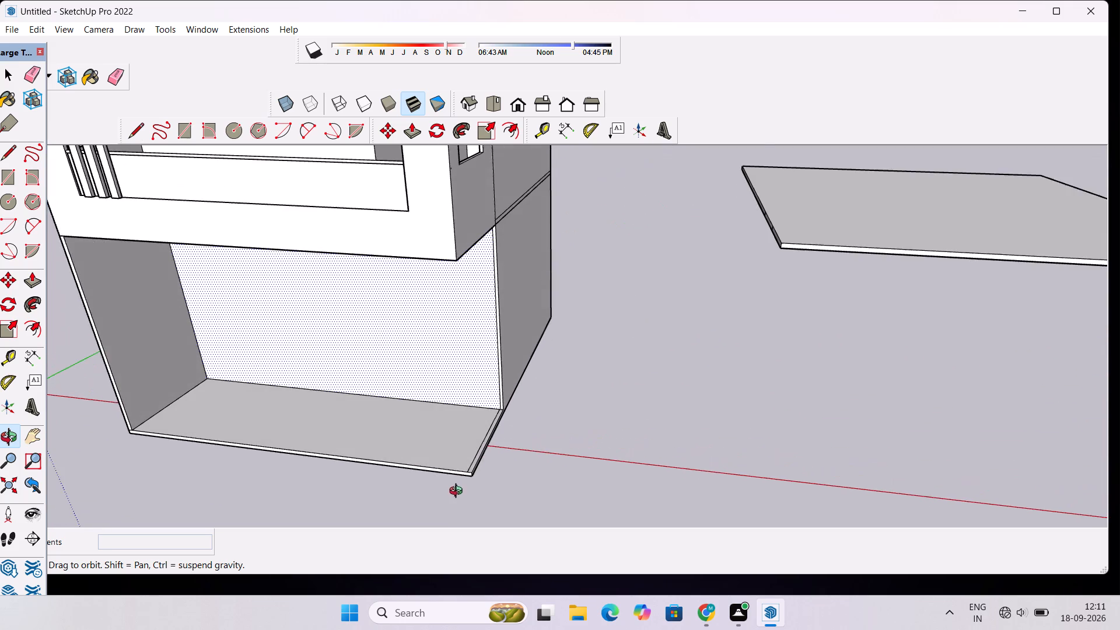
scroll(466, 477, up, 4)
shift+drag(492, 459, 486, 443)
scroll(485, 442, up, 2)
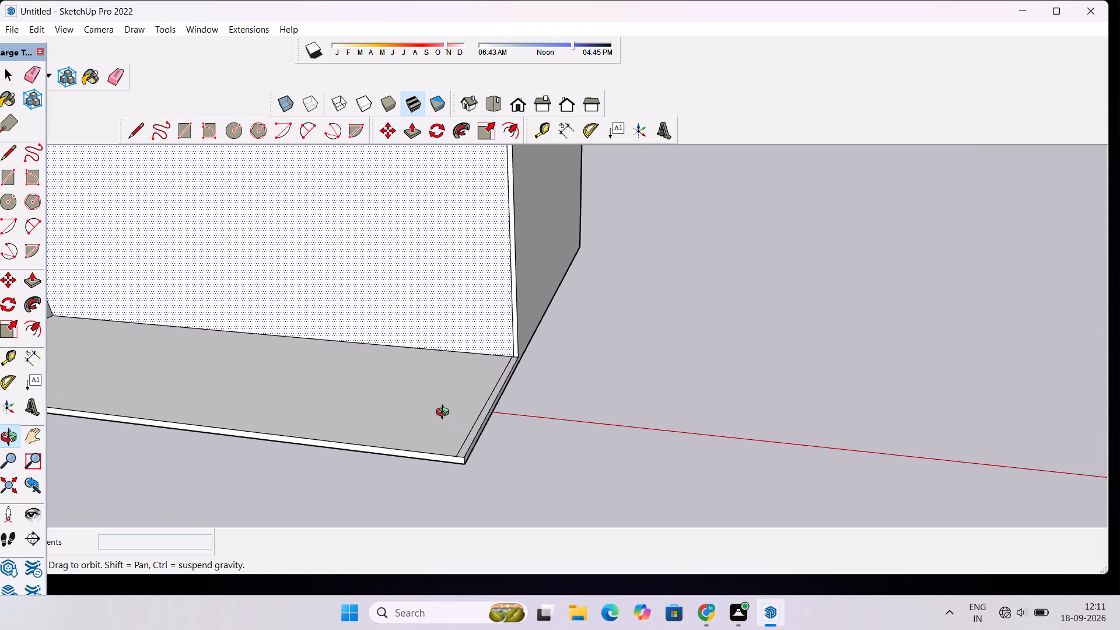
scroll(445, 412, down, 3)
scroll(445, 412, up, 4)
shift+drag(455, 438, 454, 386)
scroll(454, 386, down, 1)
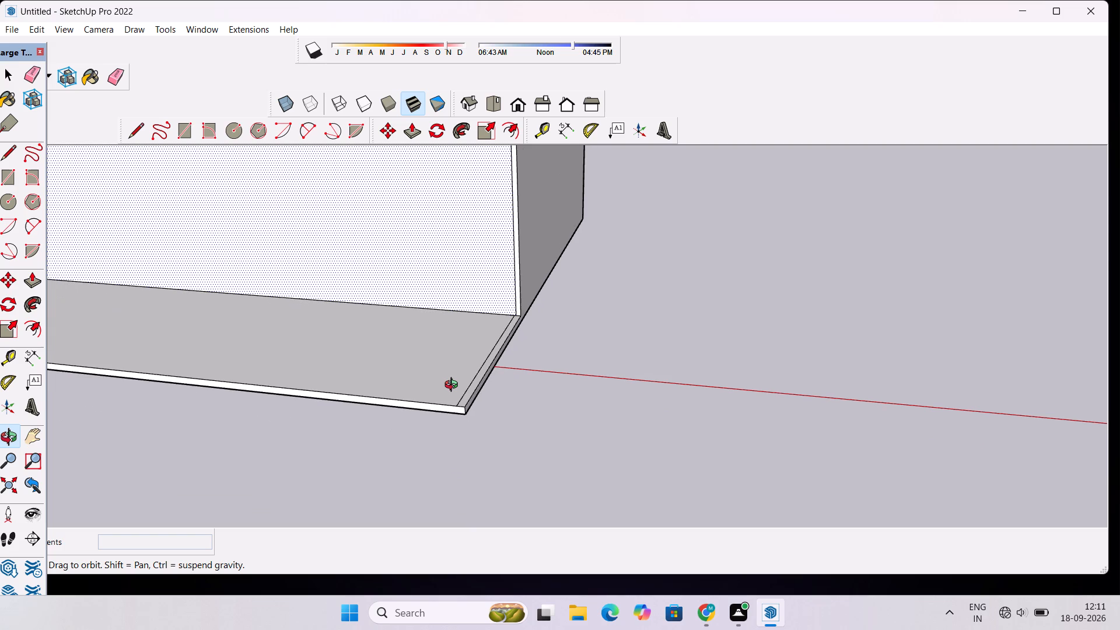
scroll(454, 386, down, 1)
Push/pull the slab's opposite 1' side strip up 50' to the overhang's lower corner, forming the matching side wall.
scroll(558, 365, down, 4)
drag(558, 381, 564, 437)
scroll(512, 401, up, 4)
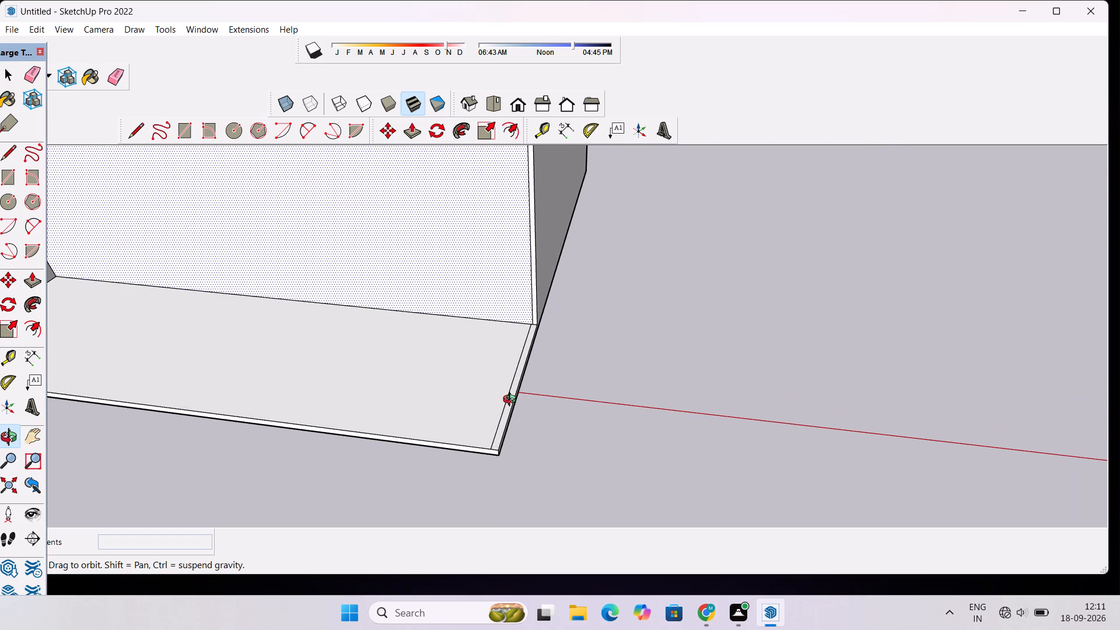
scroll(510, 398, up, 1)
key(p)
click(508, 402)
scroll(505, 382, down, 3)
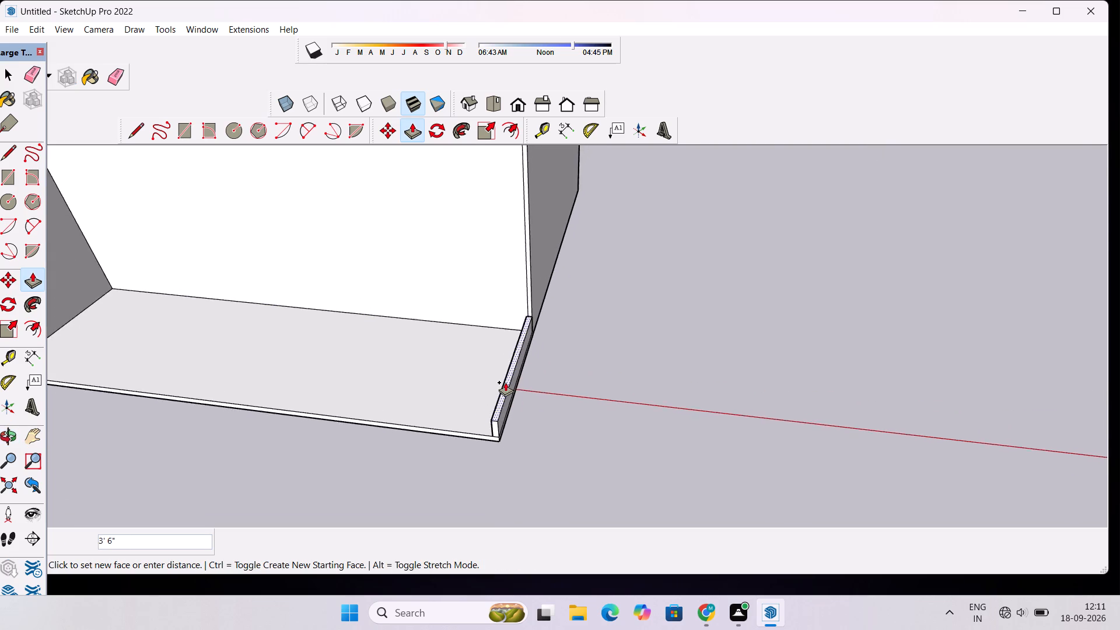
scroll(505, 382, down, 10)
scroll(504, 311, up, 6)
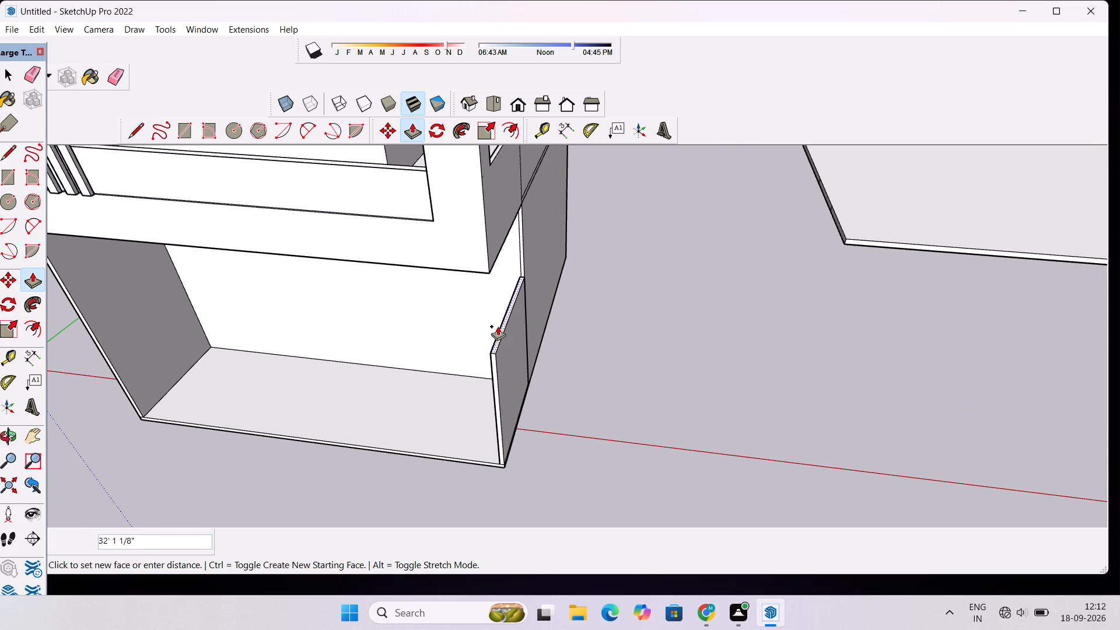
scroll(497, 326, up, 1)
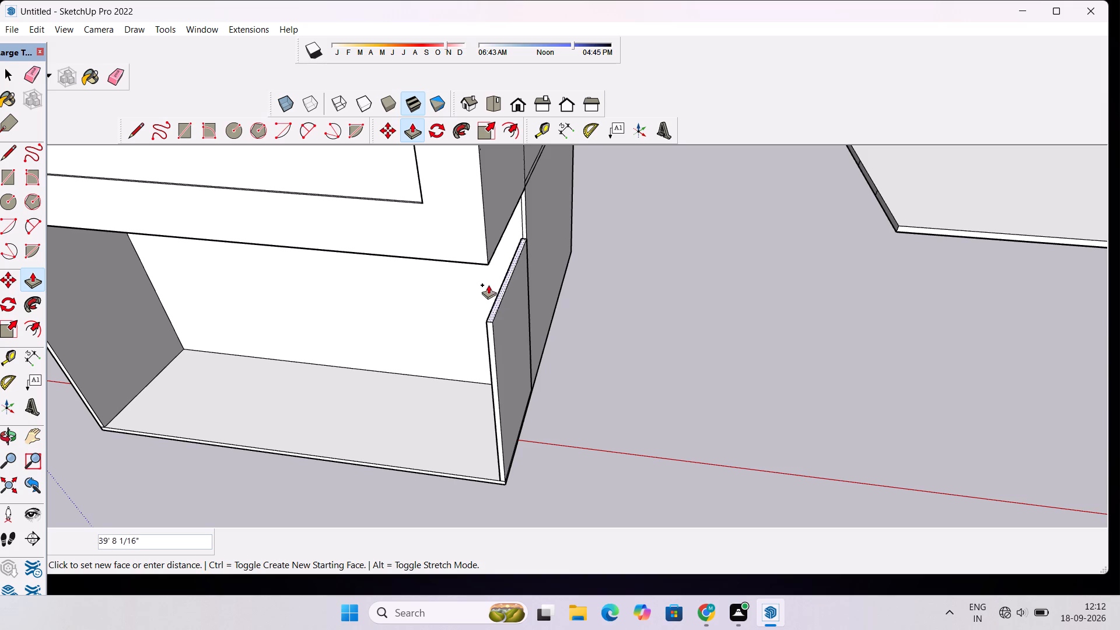
click(492, 265)
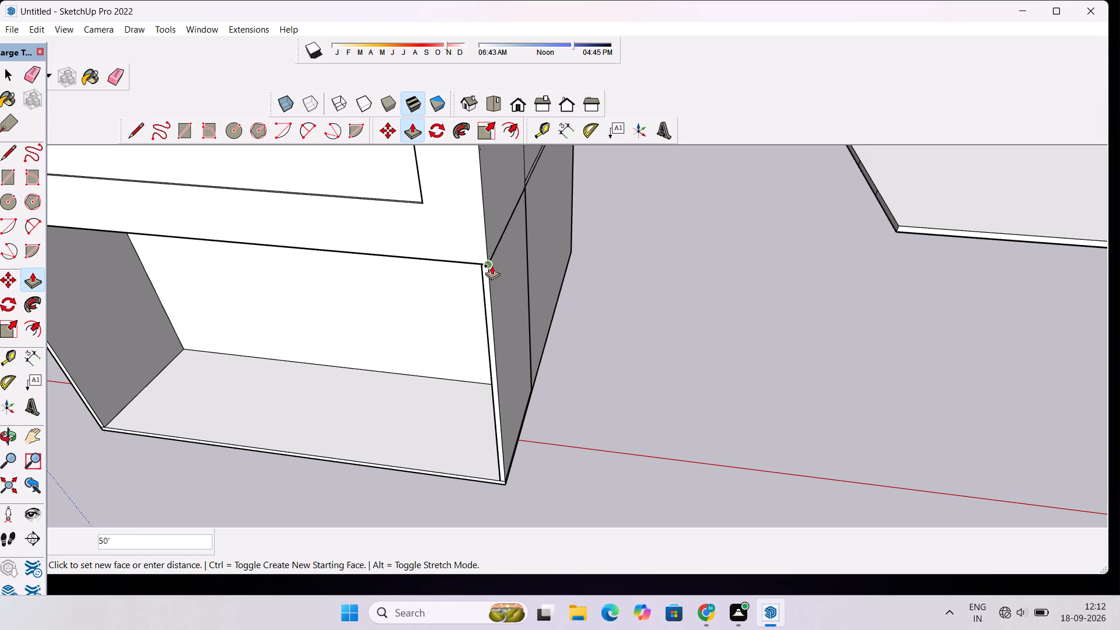
key(o)
drag(433, 330, 500, 245)
scroll(505, 242, down, 6)
drag(478, 344, 615, 356)
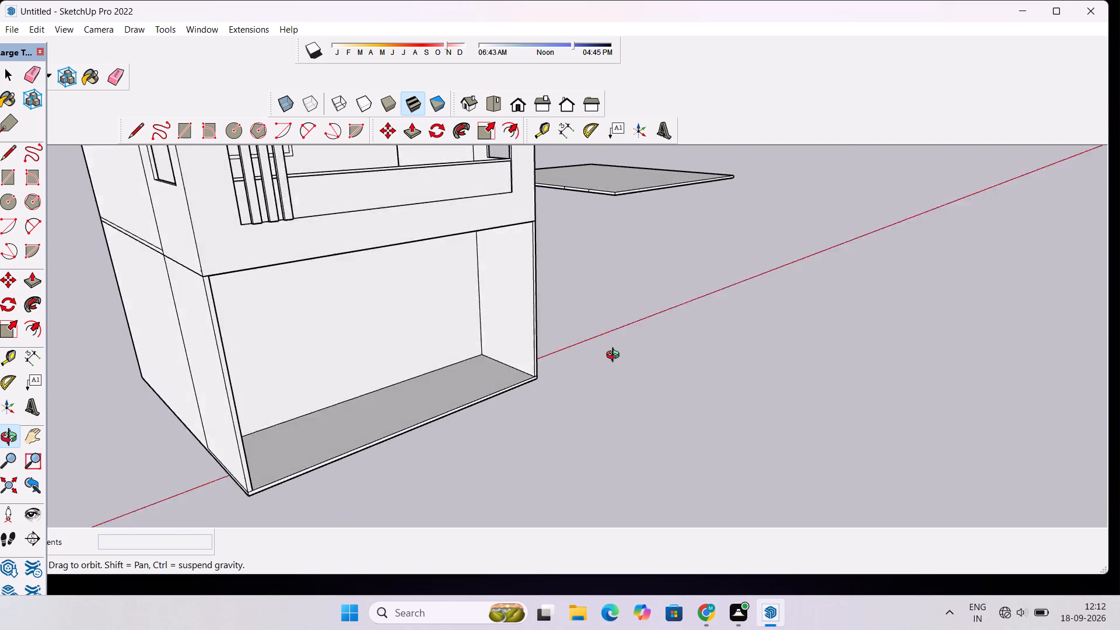
Examine the new side walls and the recessed ground-floor front beneath the overhang from several angles.
drag(615, 356, 604, 356)
scroll(603, 356, down, 3)
drag(610, 353, 584, 371)
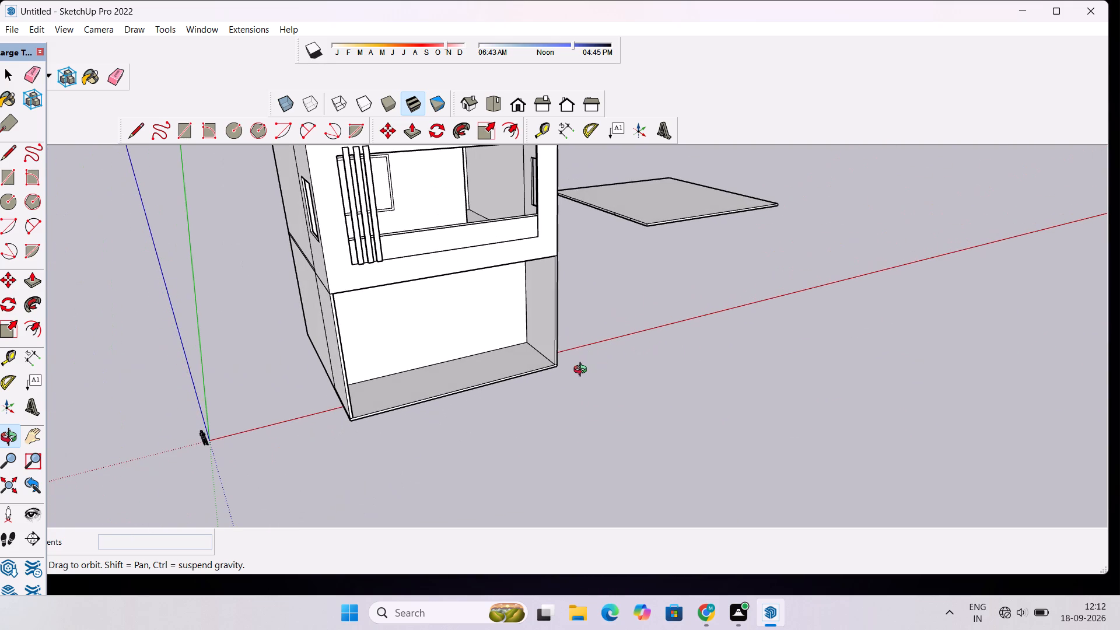
drag(647, 358, 485, 349)
scroll(401, 285, up, 4)
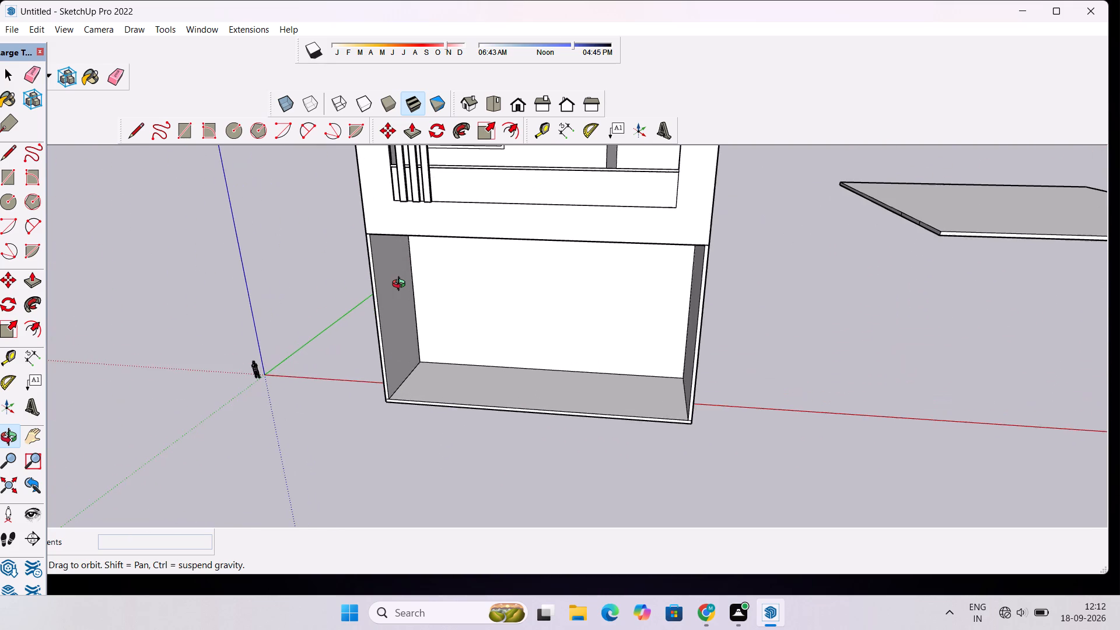
drag(379, 283, 800, 261)
scroll(800, 260, down, 4)
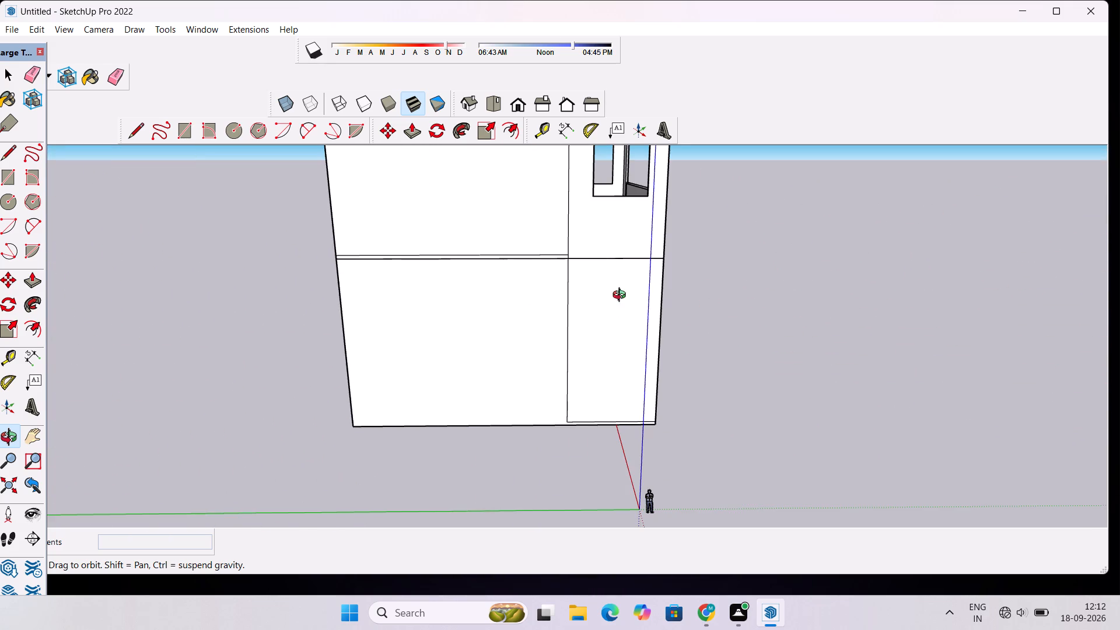
drag(622, 295, 628, 233)
scroll(635, 245, up, 8)
drag(708, 267, 555, 308)
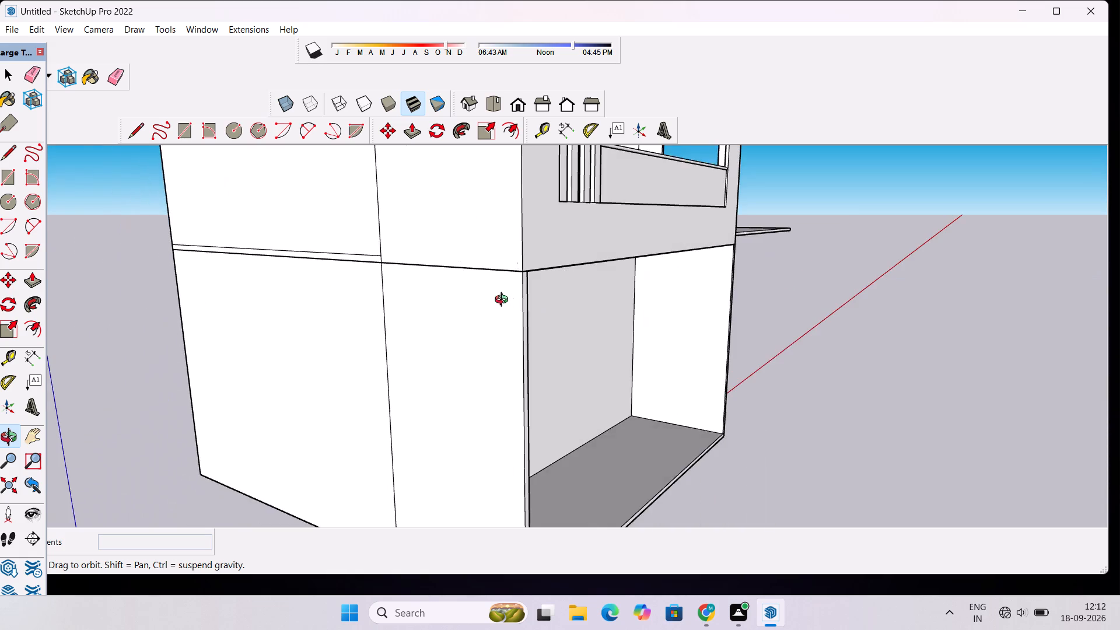
scroll(504, 301, down, 5)
drag(667, 312, 520, 314)
scroll(495, 314, down, 5)
drag(724, 300, 674, 313)
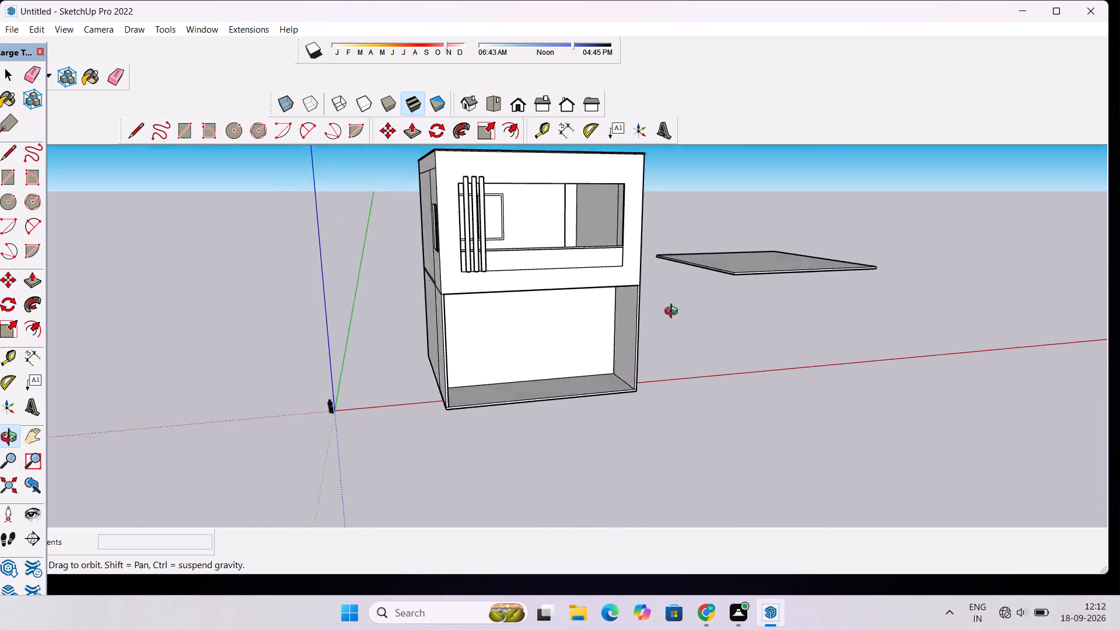
drag(674, 313, 489, 345)
scroll(687, 295, up, 5)
scroll(687, 295, down, 3)
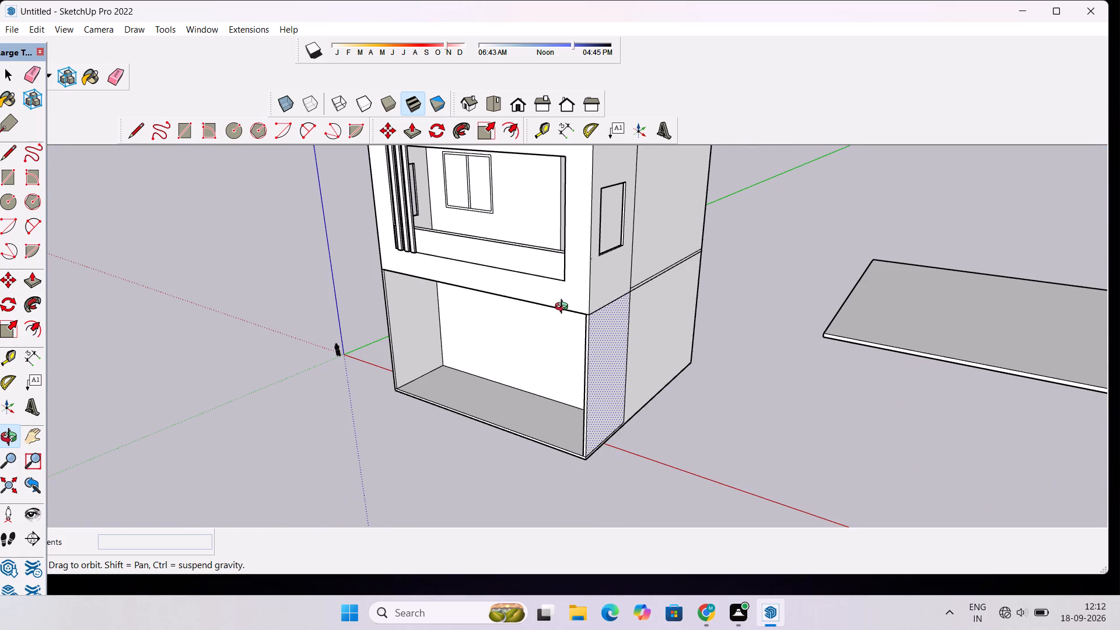
scroll(566, 306, down, 4)
drag(547, 327, 712, 331)
scroll(715, 330, down, 5)
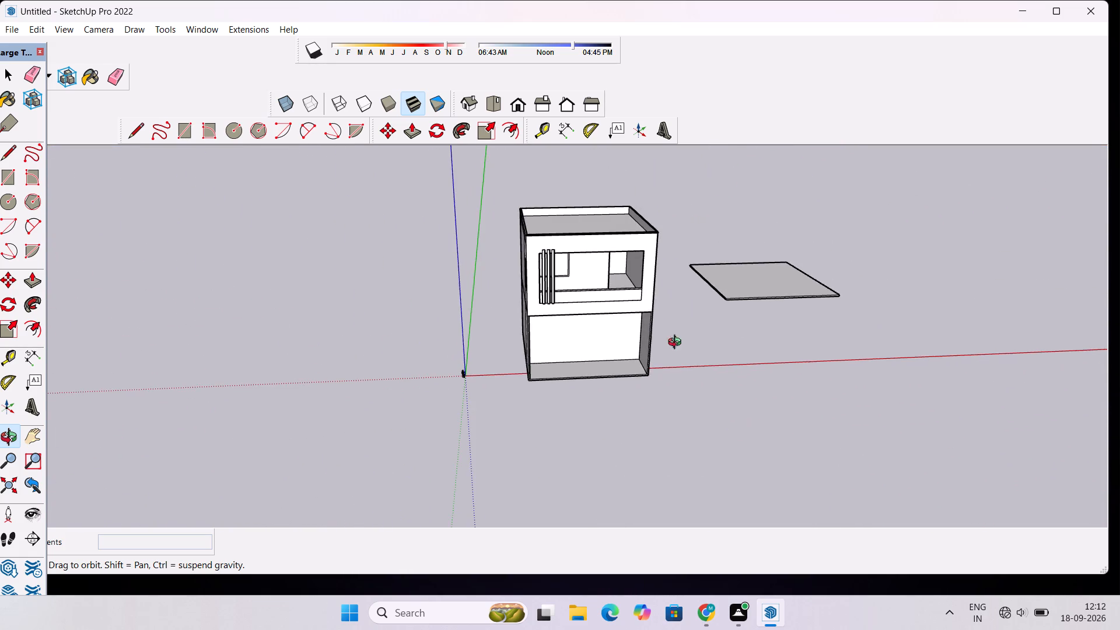
shift+drag(642, 346, 787, 356)
drag(715, 371, 709, 193)
scroll(766, 324, up, 5)
drag(794, 358, 758, 380)
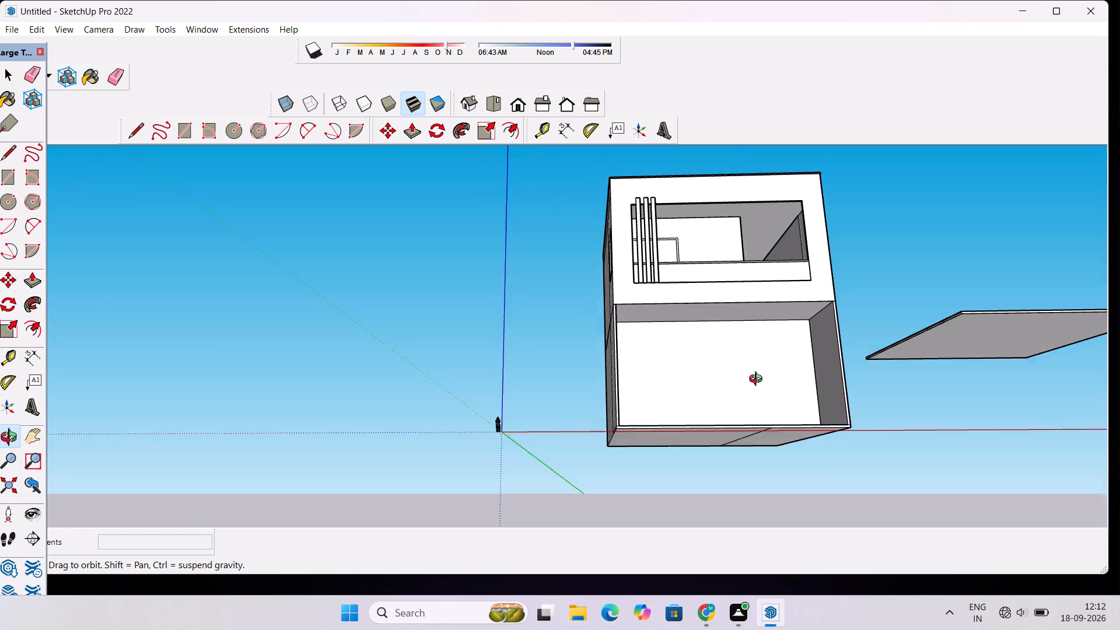
drag(758, 380, 752, 384)
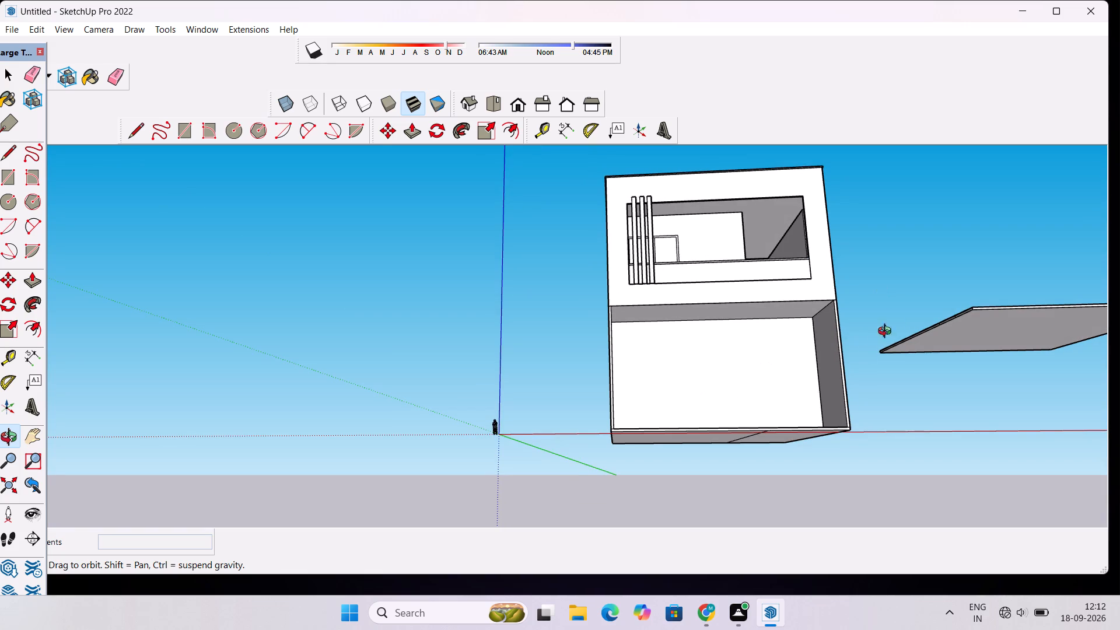
scroll(816, 372, down, 1)
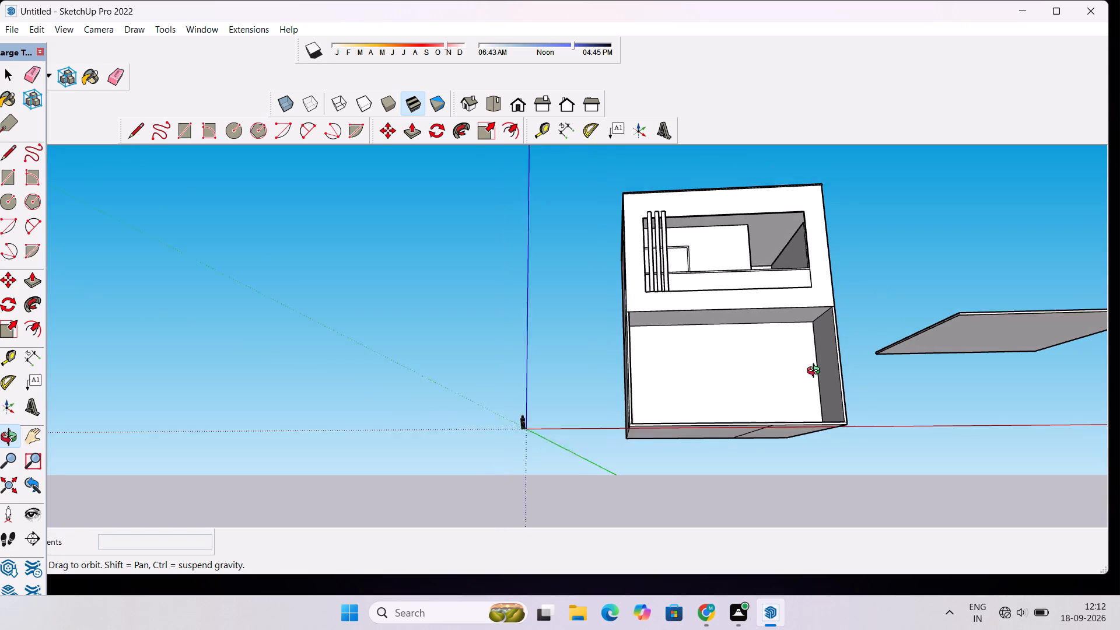
scroll(816, 372, down, 4)
scroll(815, 372, up, 3)
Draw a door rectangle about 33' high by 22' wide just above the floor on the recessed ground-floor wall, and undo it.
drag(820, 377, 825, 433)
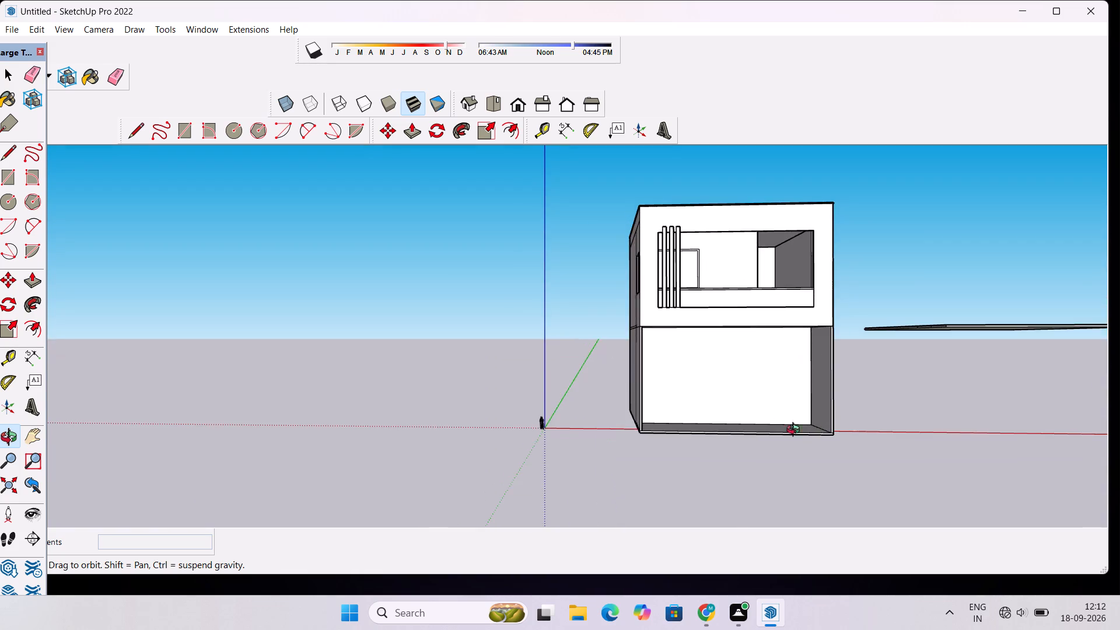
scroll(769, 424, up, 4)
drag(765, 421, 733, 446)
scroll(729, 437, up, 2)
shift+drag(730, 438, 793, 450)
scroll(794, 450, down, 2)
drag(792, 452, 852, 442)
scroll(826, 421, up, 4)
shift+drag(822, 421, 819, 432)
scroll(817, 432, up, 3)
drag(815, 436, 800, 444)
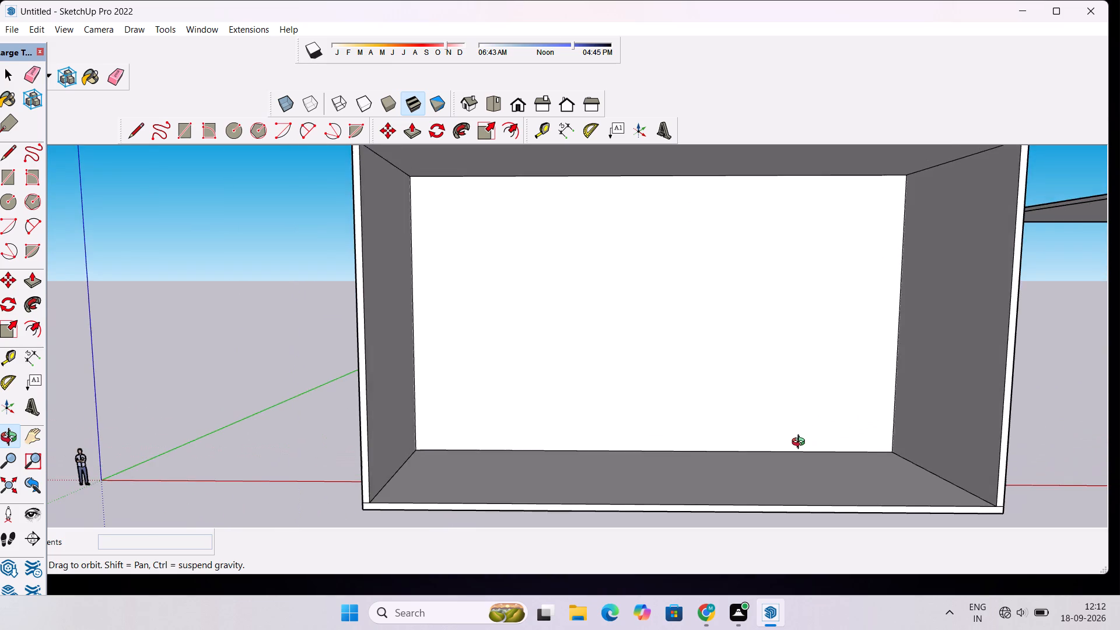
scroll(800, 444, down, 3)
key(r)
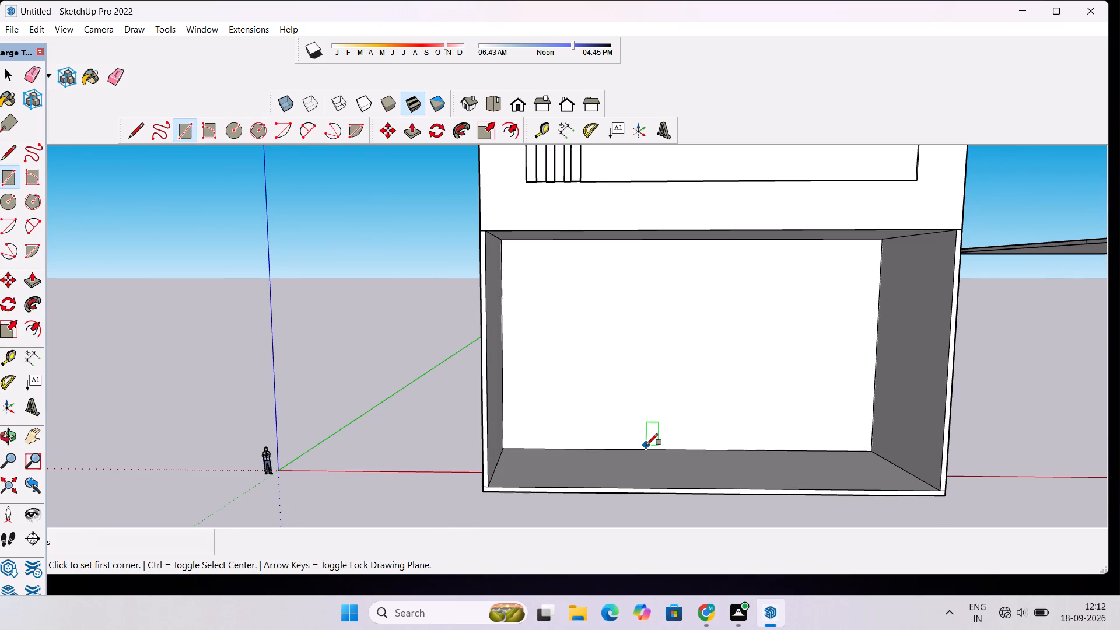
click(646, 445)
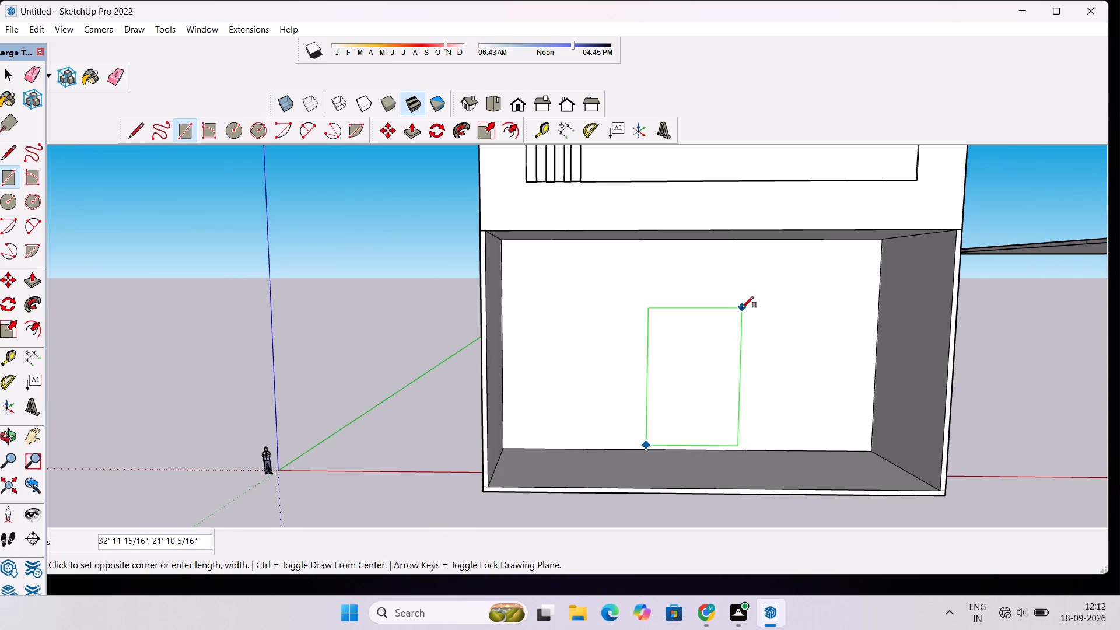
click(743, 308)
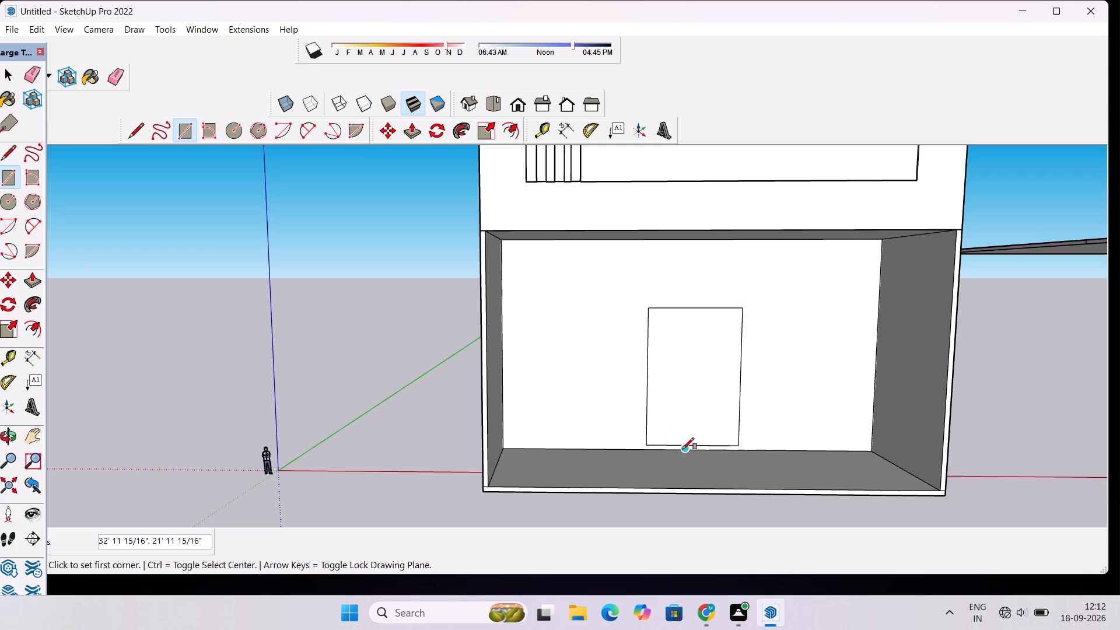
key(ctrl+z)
Draw a door rectangle about 26' wide by 30' high on the recessed ground-floor wall, starting from its bottom edge.
scroll(656, 447, up, 3)
click(635, 450)
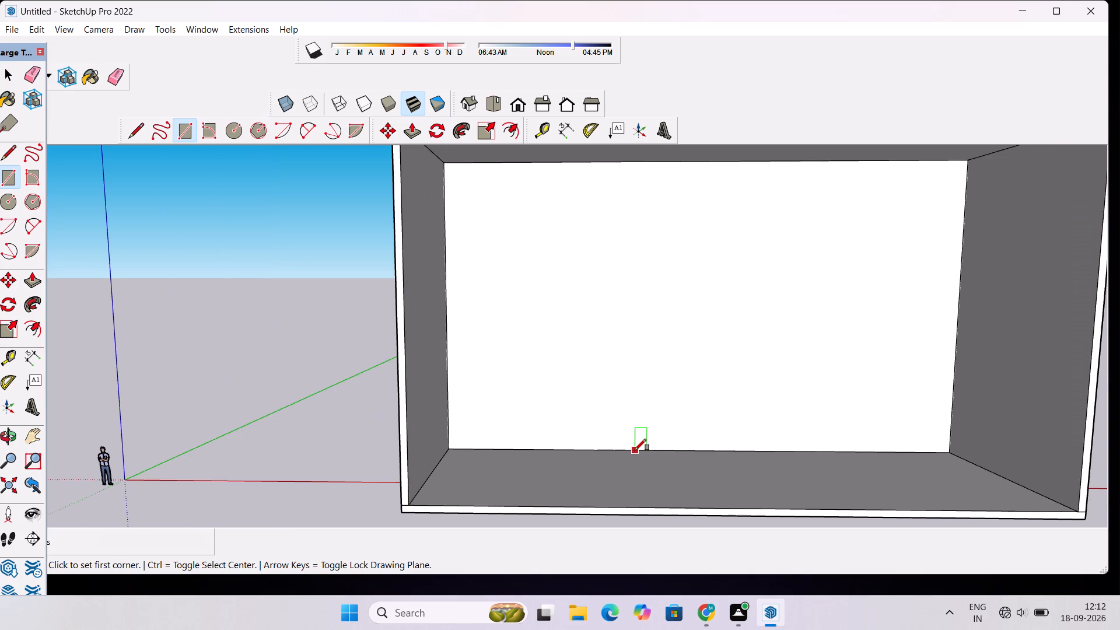
scroll(662, 366, down, 8)
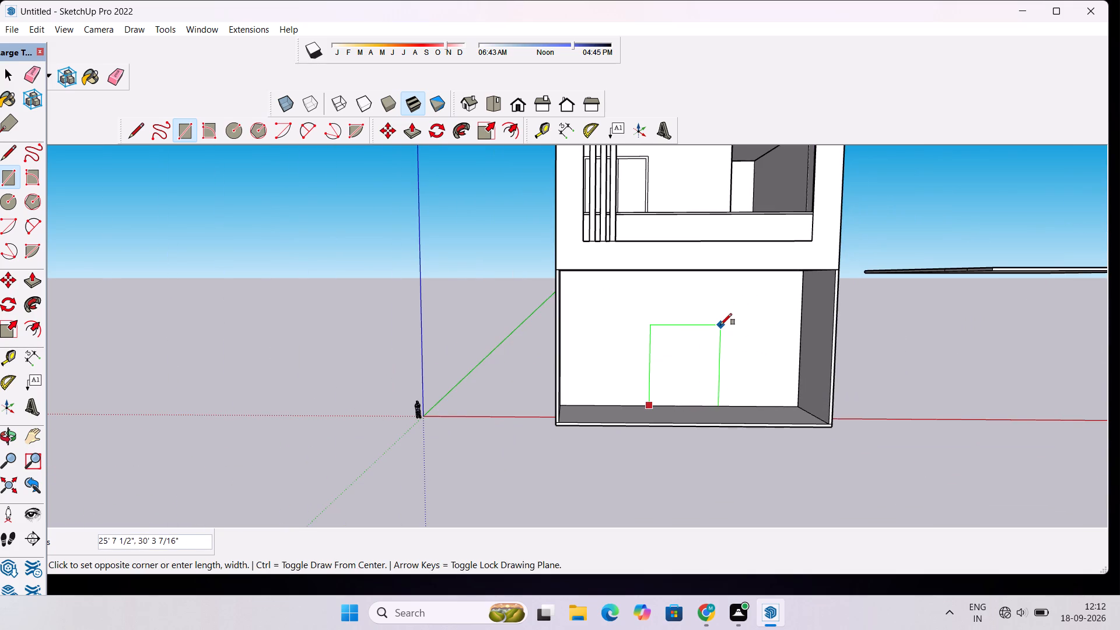
click(722, 321)
key(space)
Examine the door outline's size and placement on the ground-floor wall against the whole front facade.
scroll(866, 337, down, 2)
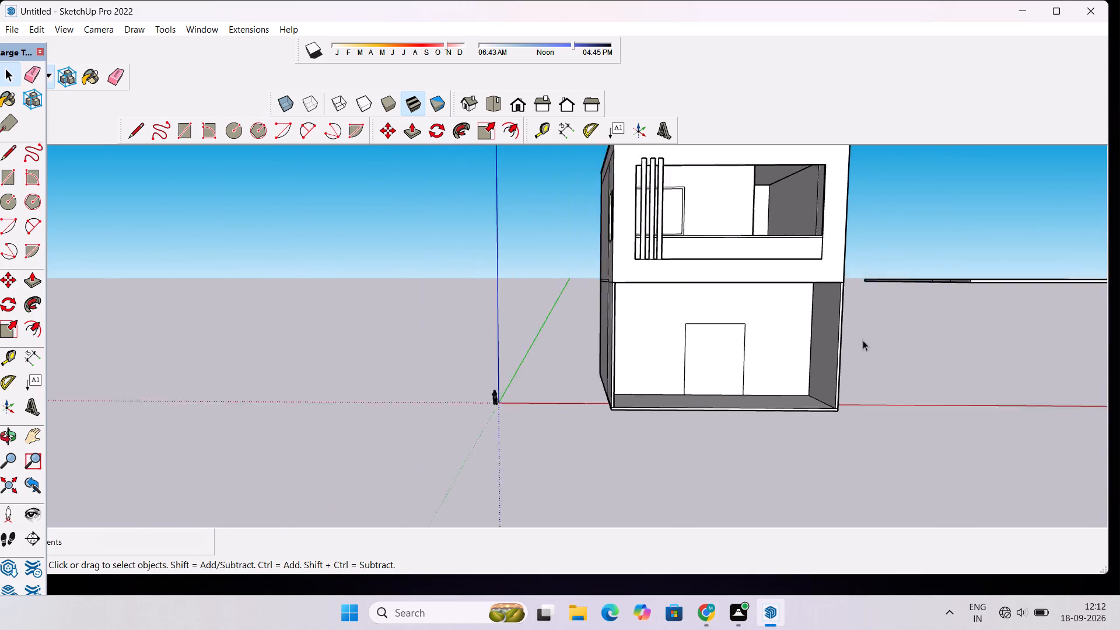
scroll(863, 340, down, 2)
scroll(910, 317, up, 2)
key(o)
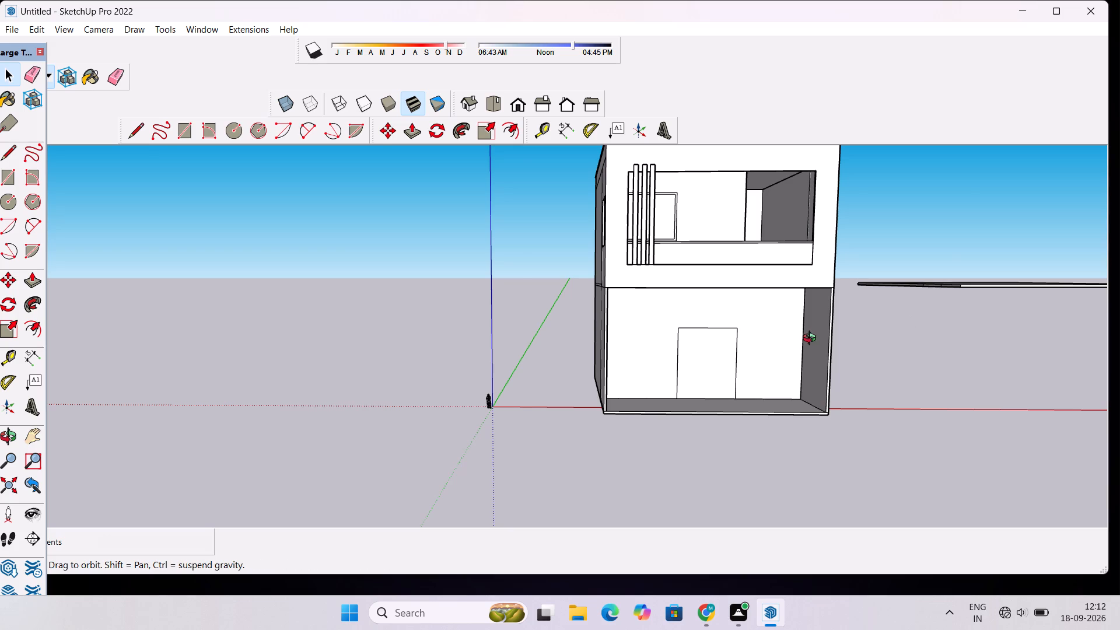
scroll(812, 339, down, 2)
shift+drag(817, 339, 779, 363)
scroll(769, 377, up, 2)
scroll(767, 370, down, 1)
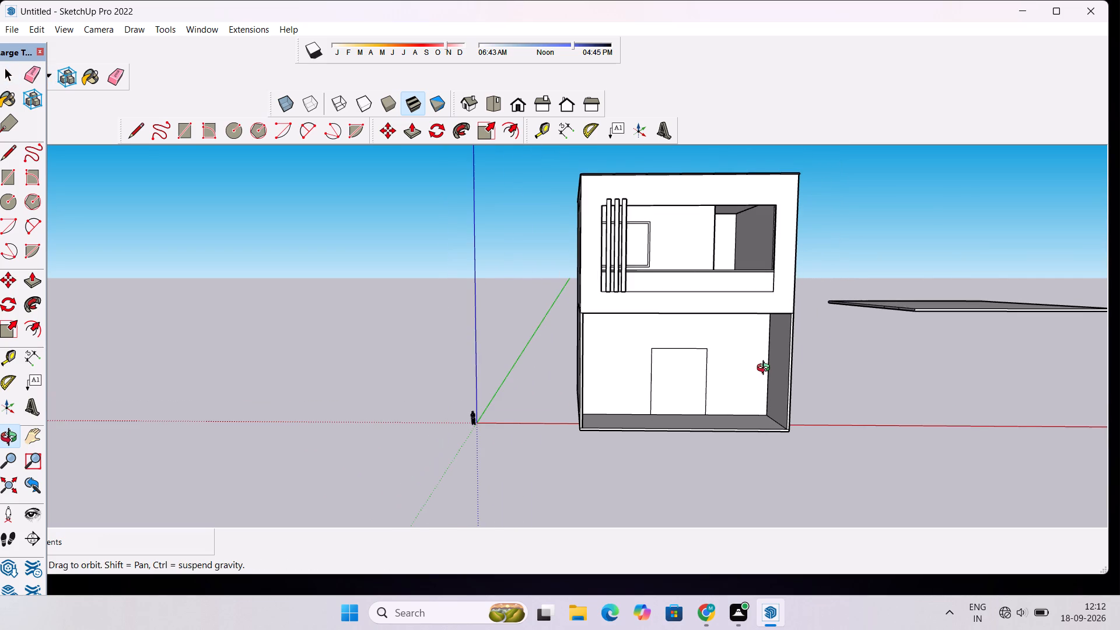
scroll(790, 347, down, 3)
drag(834, 356, 821, 443)
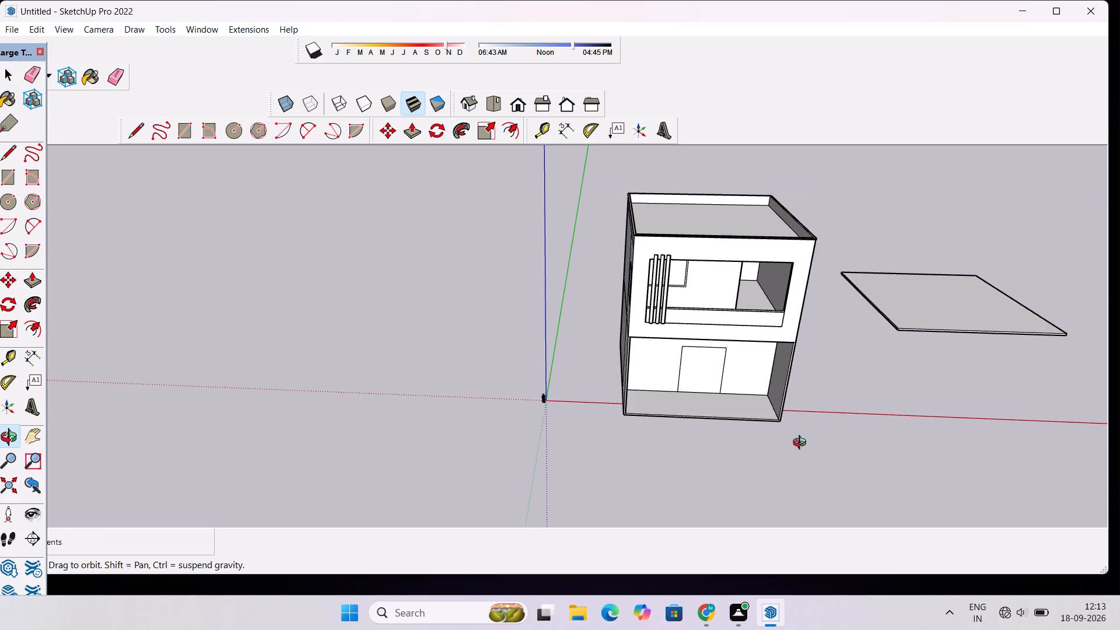
scroll(778, 425, up, 3)
drag(889, 414, 864, 319)
scroll(718, 370, up, 4)
drag(716, 393, 731, 432)
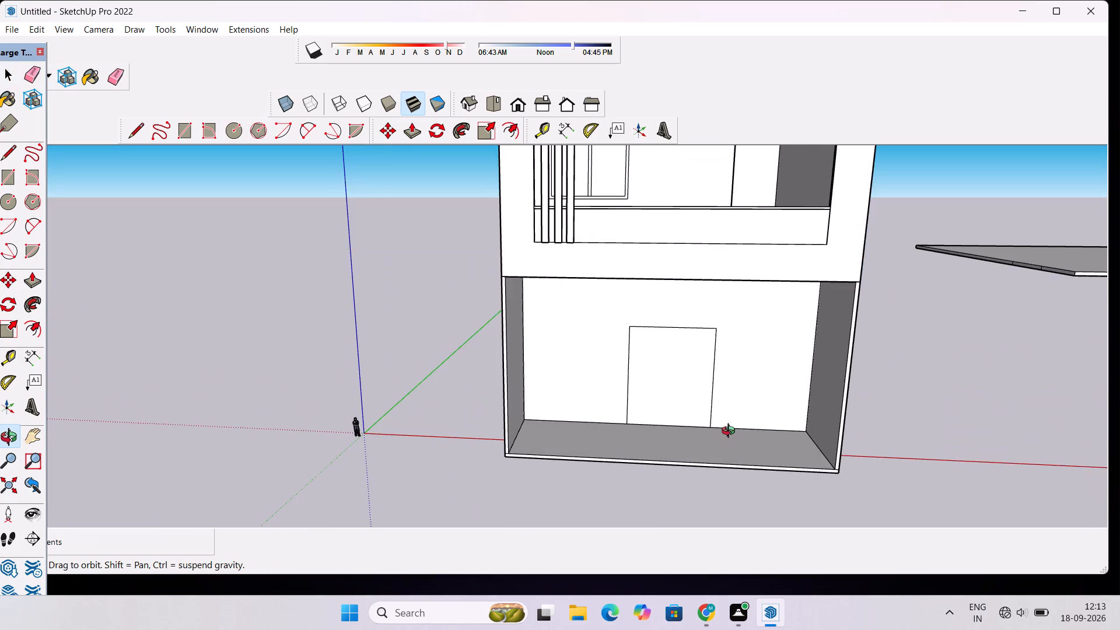
scroll(731, 432, down, 1)
scroll(727, 415, up, 3)
shift+drag(762, 396, 741, 396)
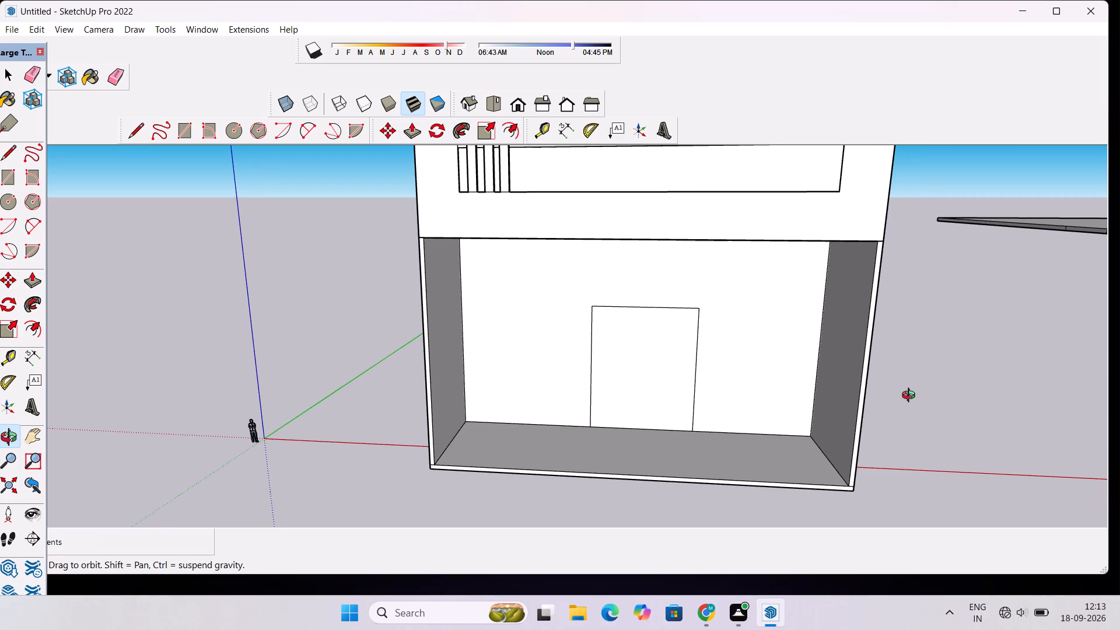
scroll(513, 533, down, 3)
scroll(558, 449, down, 4)
drag(530, 495, 538, 492)
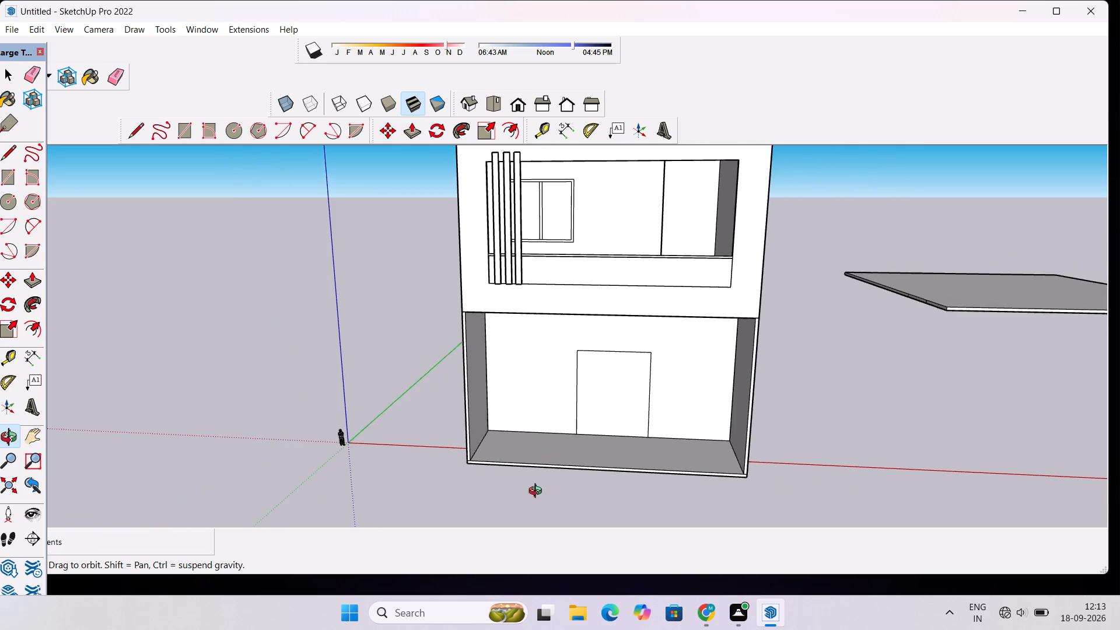
drag(538, 492, 555, 448)
scroll(557, 446, up, 3)
drag(559, 450, 561, 456)
shift+drag(569, 447, 556, 478)
scroll(556, 467, down, 3)
drag(538, 462, 588, 407)
Copy the door rectangle with its edges straight up about 5' 5" on the wall to extend the door's height.
scroll(589, 406, up, 4)
drag(614, 404, 599, 441)
scroll(599, 441, up, 2)
shift+drag(599, 440, 576, 449)
key(space)
double_click(576, 446)
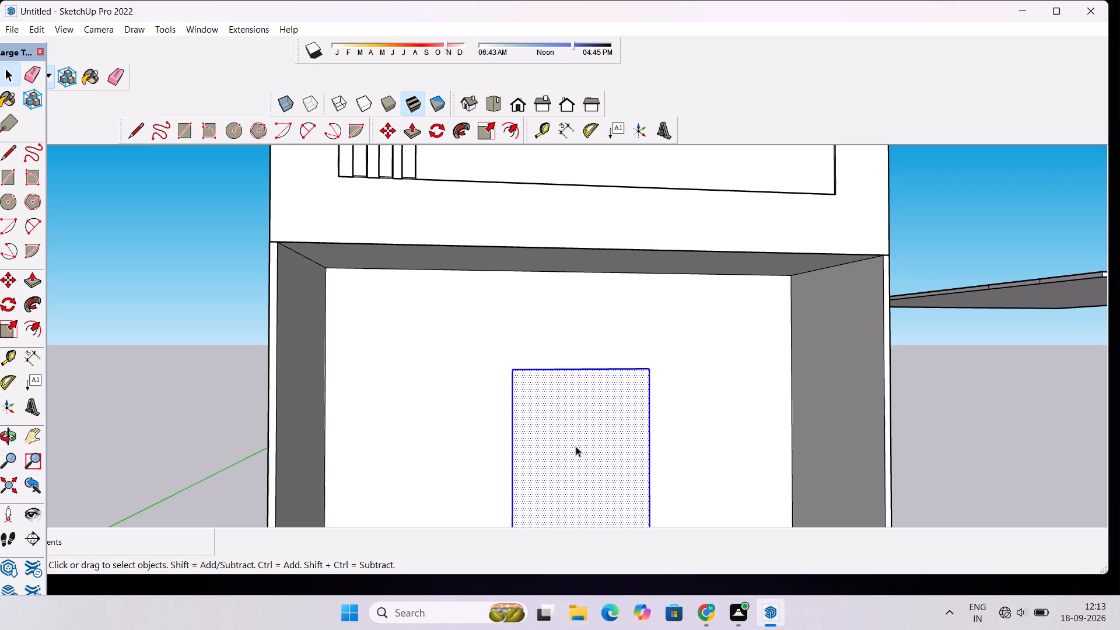
scroll(573, 399, down, 5)
key(r)
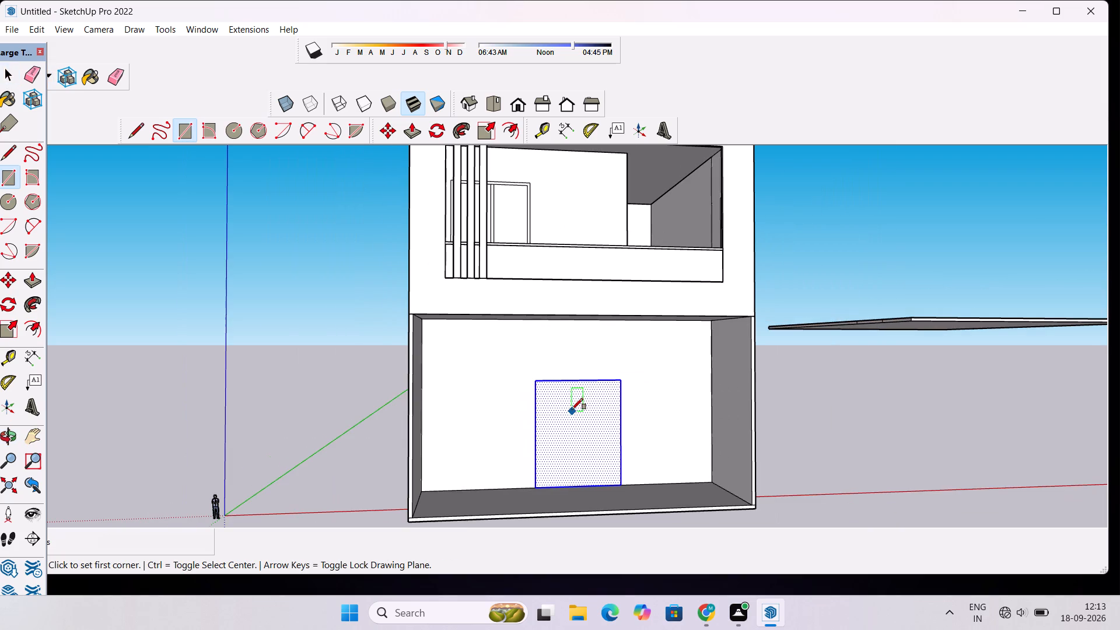
key(space)
text(m)
scroll(571, 381, up, 1)
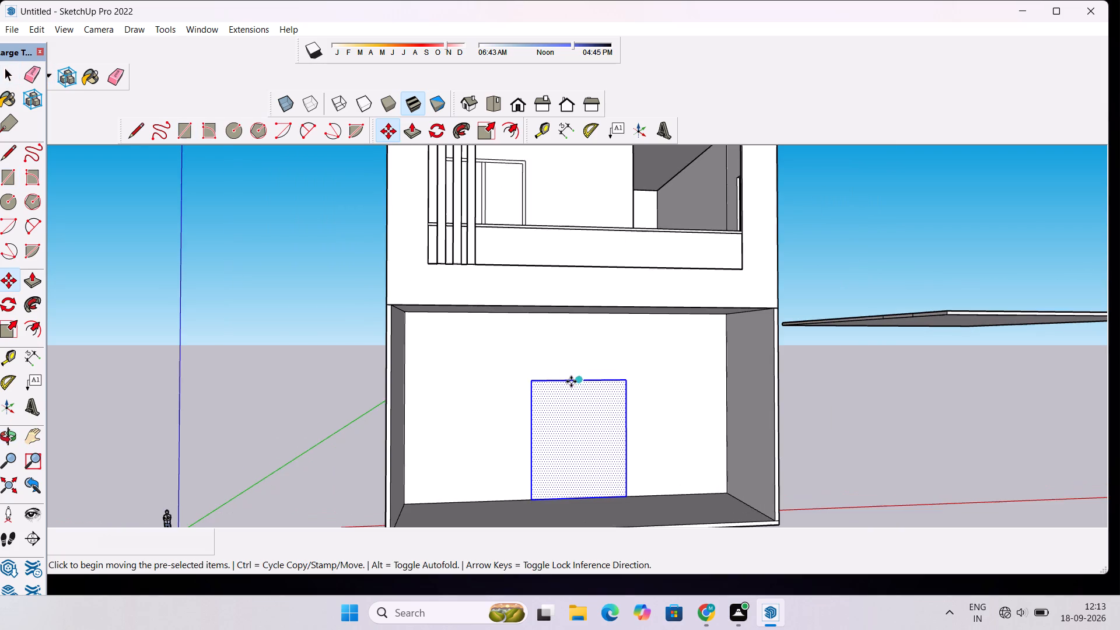
scroll(555, 413, down, 4)
scroll(546, 479, up, 8)
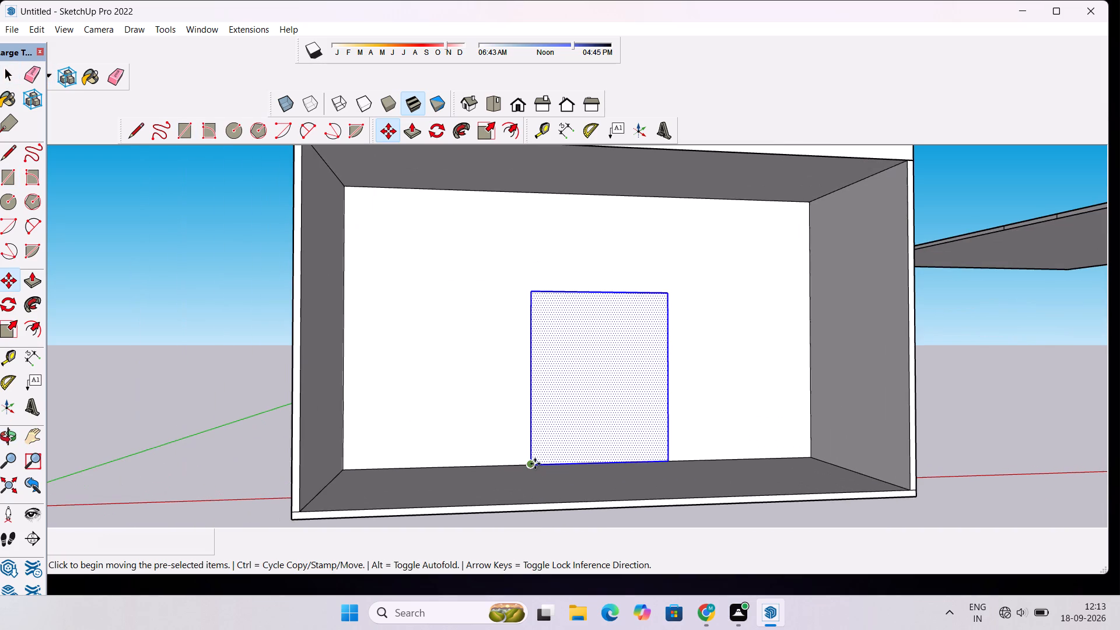
click(535, 464)
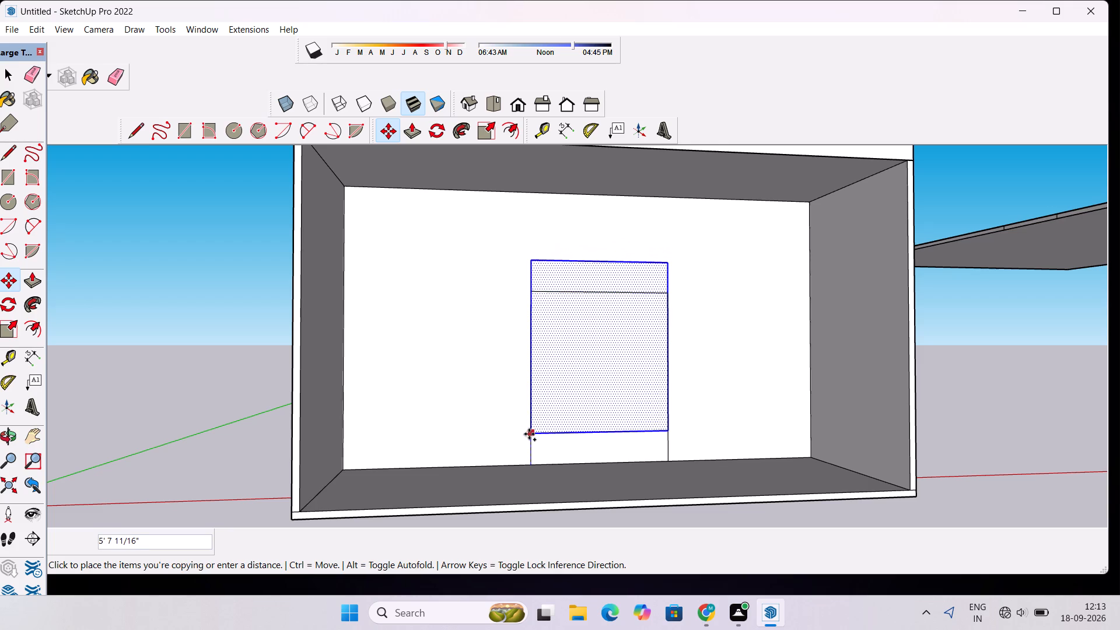
click(528, 435)
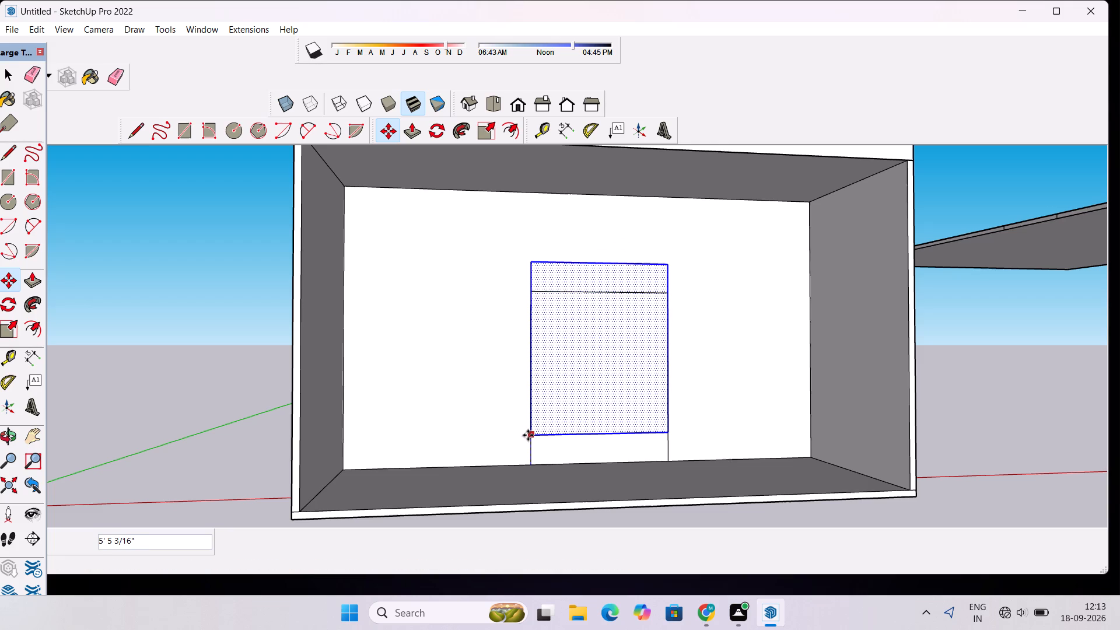
key(o)
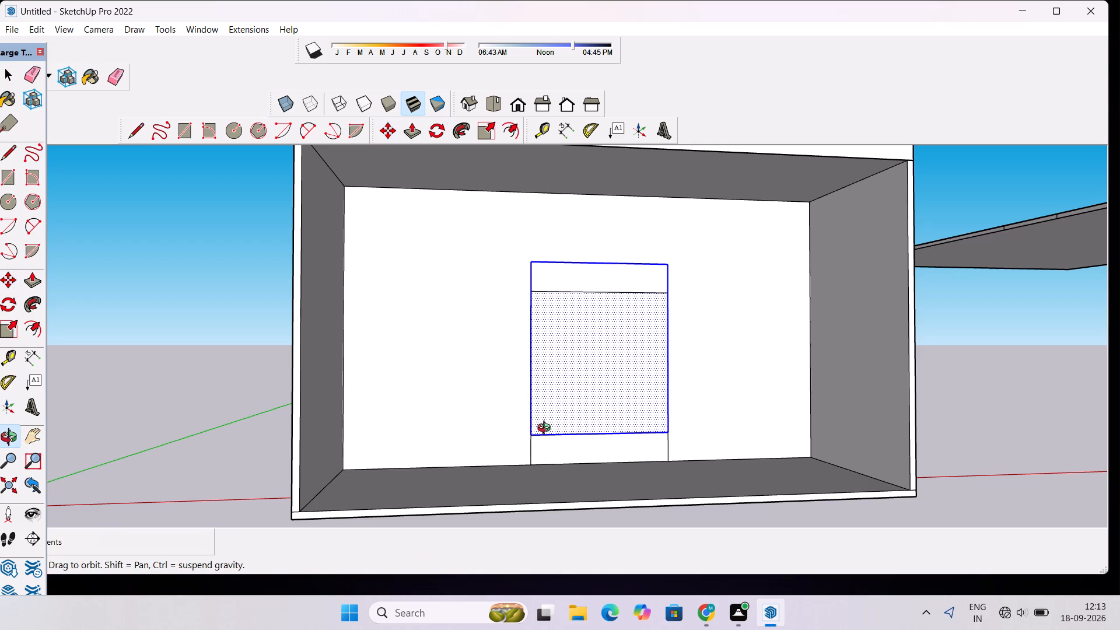
key(space)
key(space)
click(416, 403)
Erase the original door's top edge and the copy's bottom edge, merging both rectangles into one taller door outline.
scroll(514, 404, up, 2)
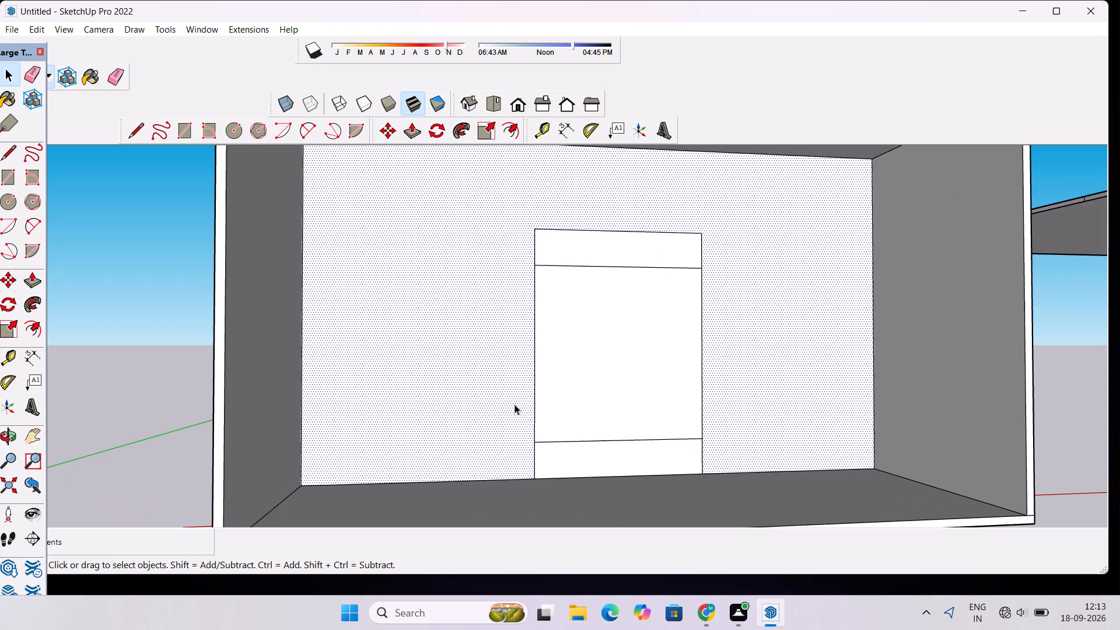
key(e)
drag(590, 254, 591, 271)
drag(592, 398, 593, 411)
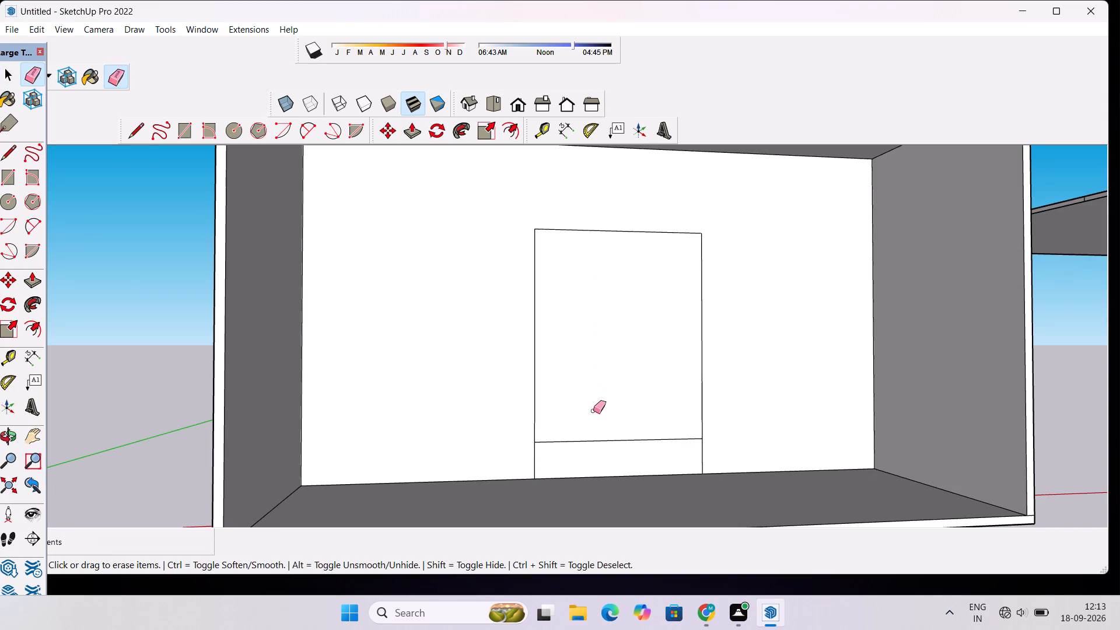
drag(593, 411, 598, 442)
scroll(485, 404, down, 5)
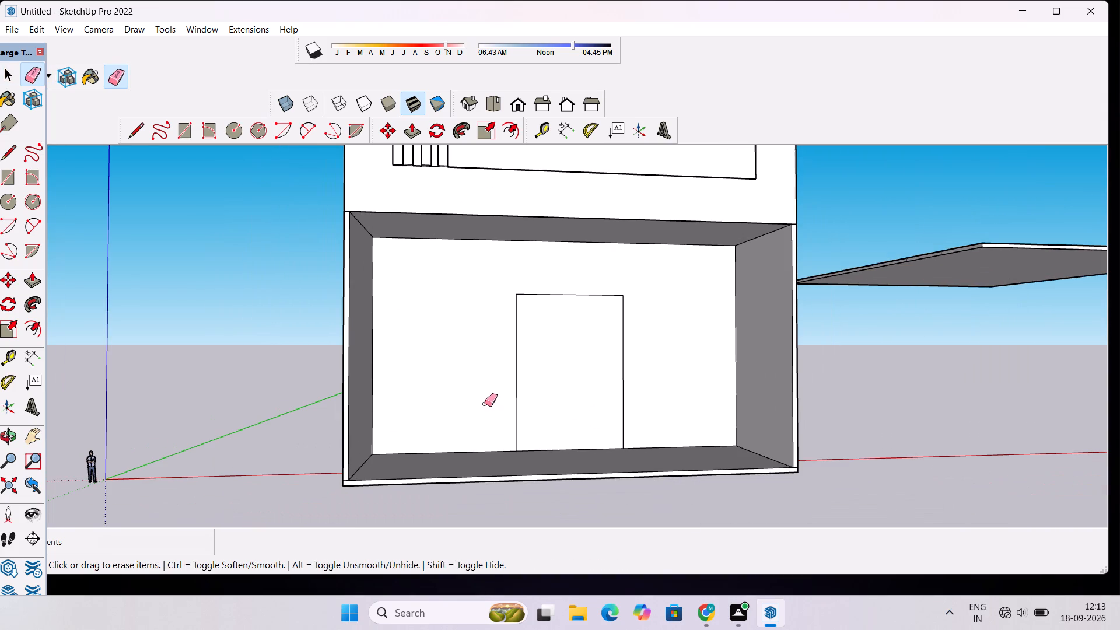
key(o)
drag(551, 386, 527, 403)
shift+drag(560, 396, 490, 388)
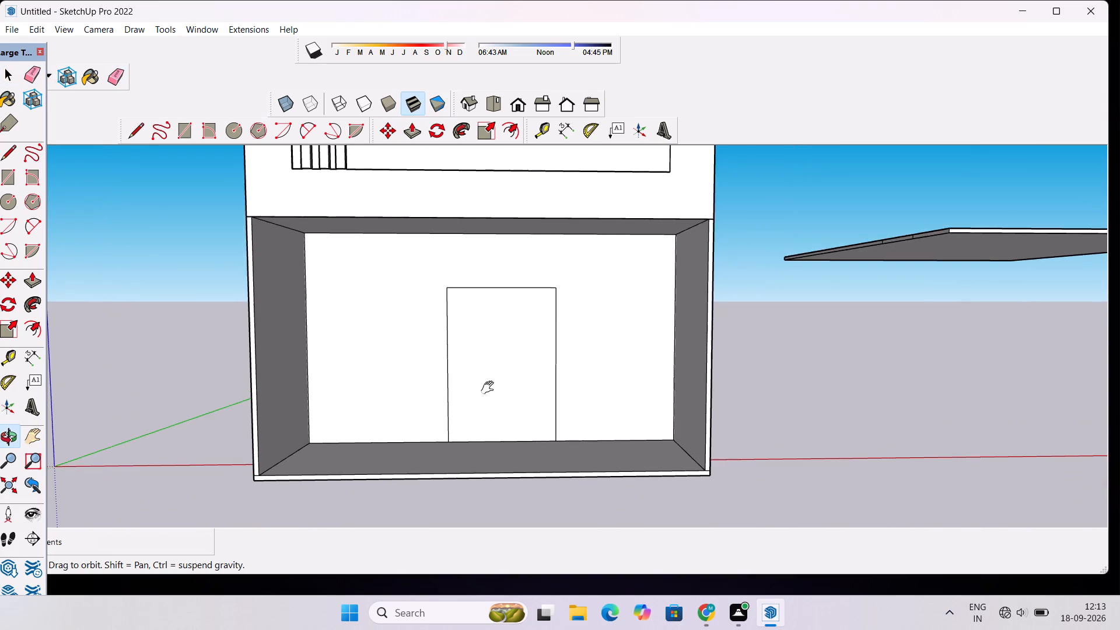
Push/Pull the door face on the recessed ground-floor back wall by 0.1".
scroll(490, 388, down, 3)
scroll(484, 375, up, 5)
drag(484, 374, 534, 363)
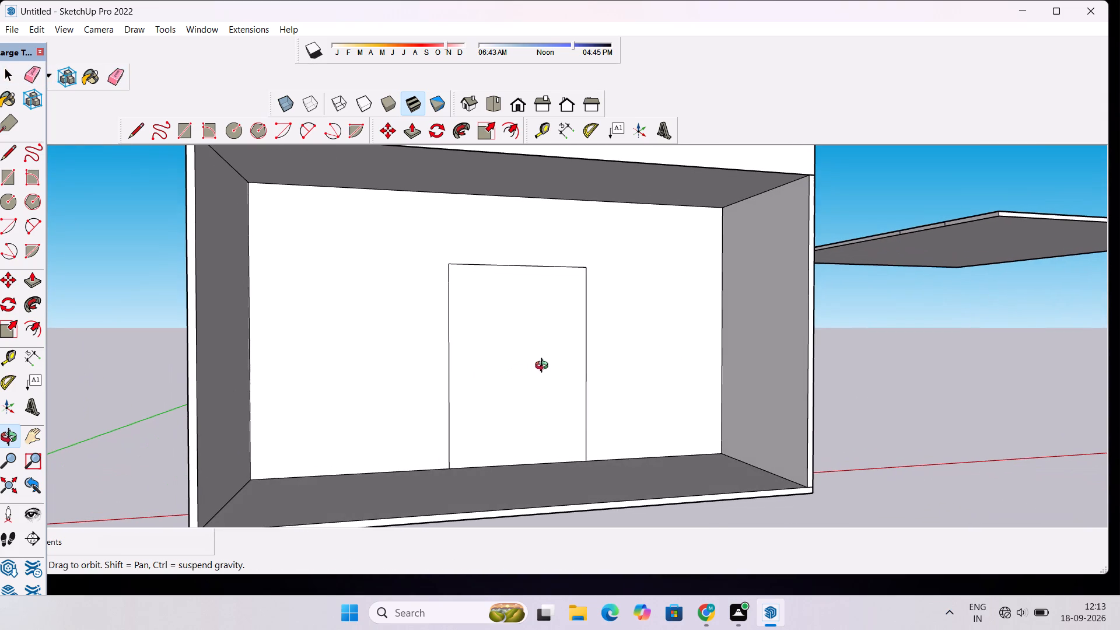
drag(634, 381, 551, 415)
scroll(546, 416, down, 4)
shift+drag(509, 423, 519, 442)
scroll(519, 442, up, 3)
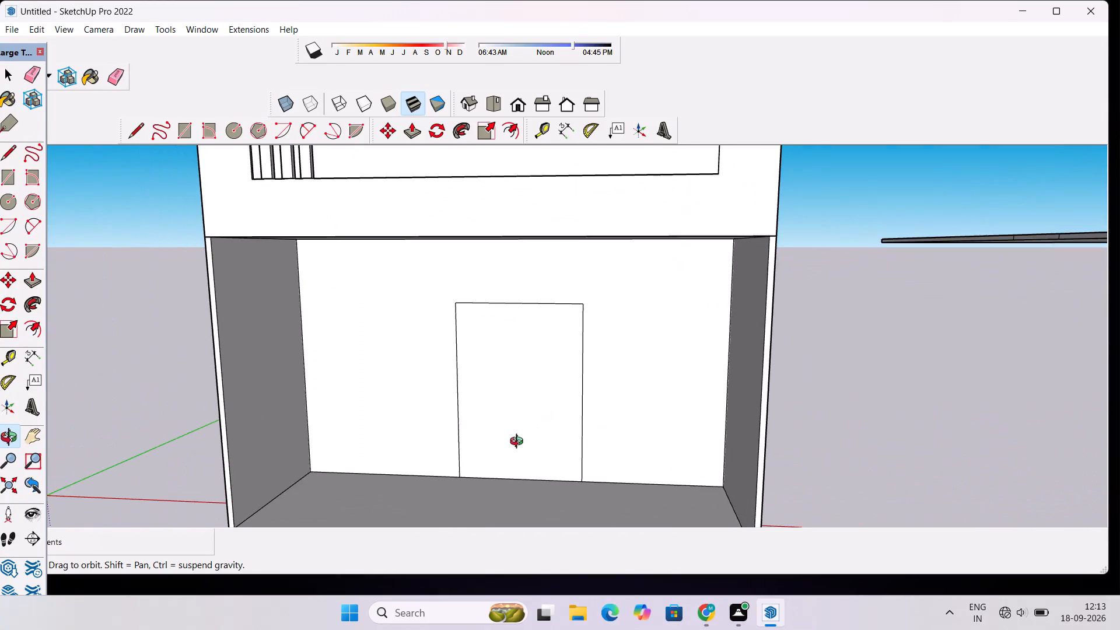
drag(517, 442, 528, 459)
scroll(513, 454, up, 4)
shift+drag(510, 454, 526, 452)
key(p)
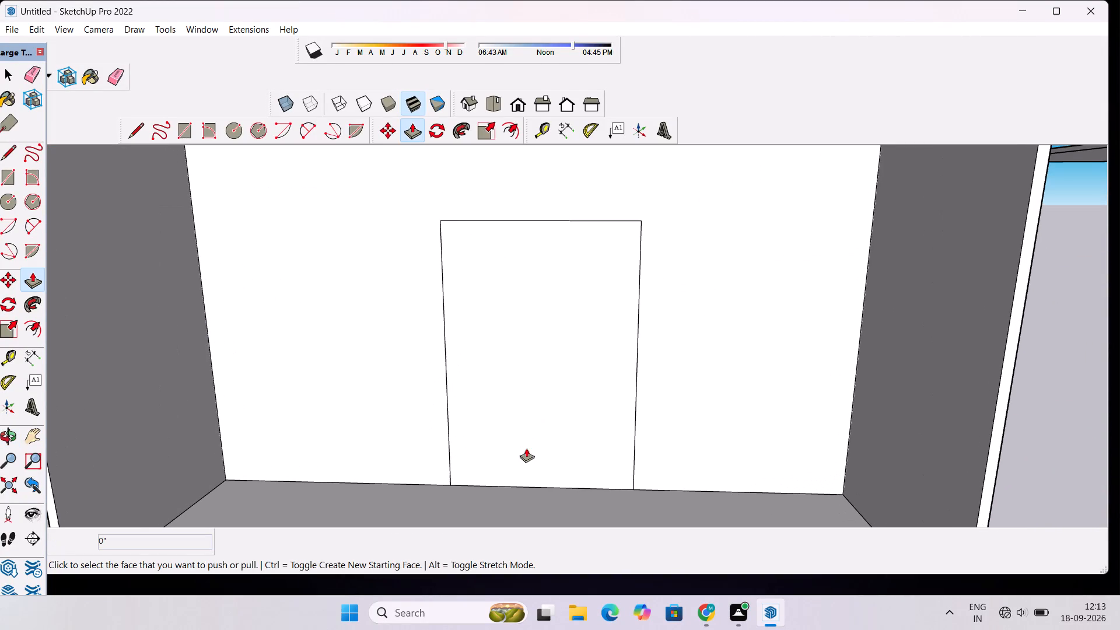
click(527, 440)
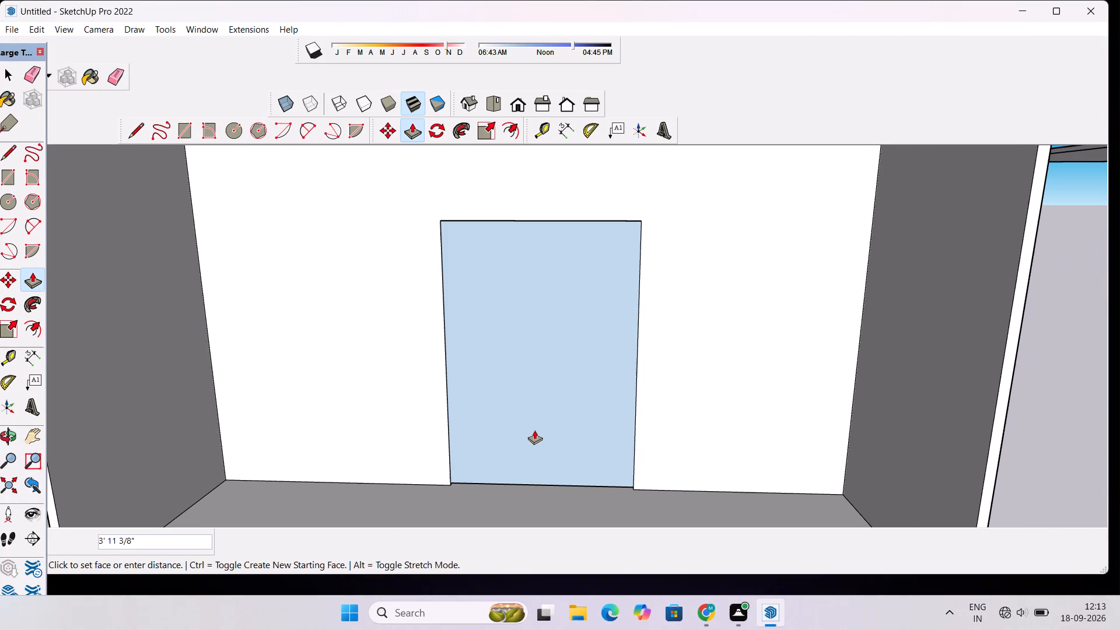
key(space)
key(p)
click(534, 437)
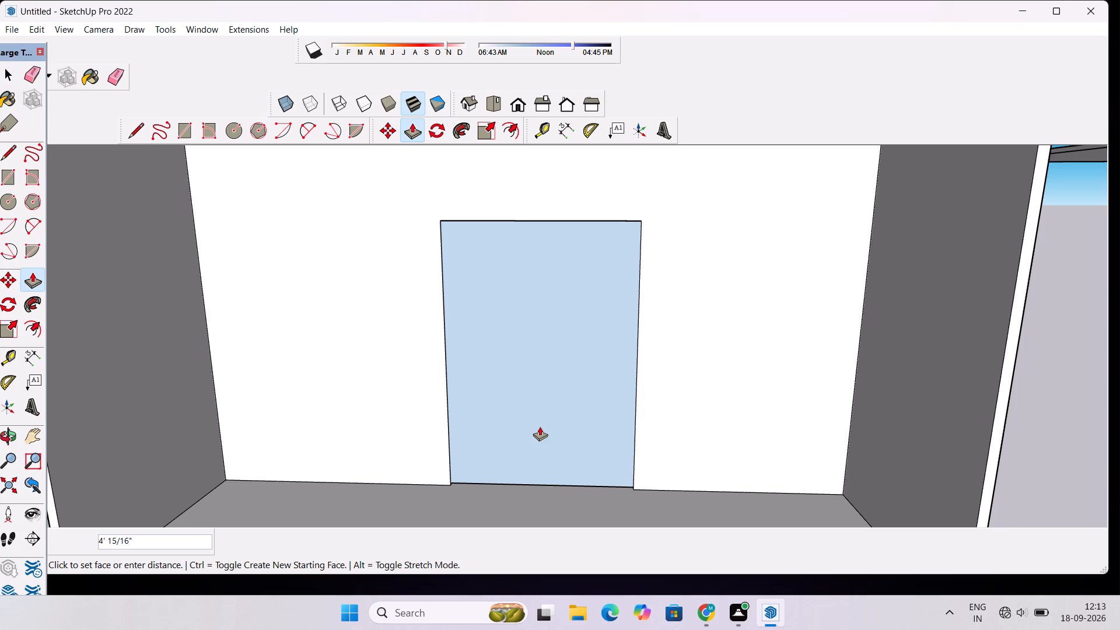
text(0.1")
key(Return)
key(space)
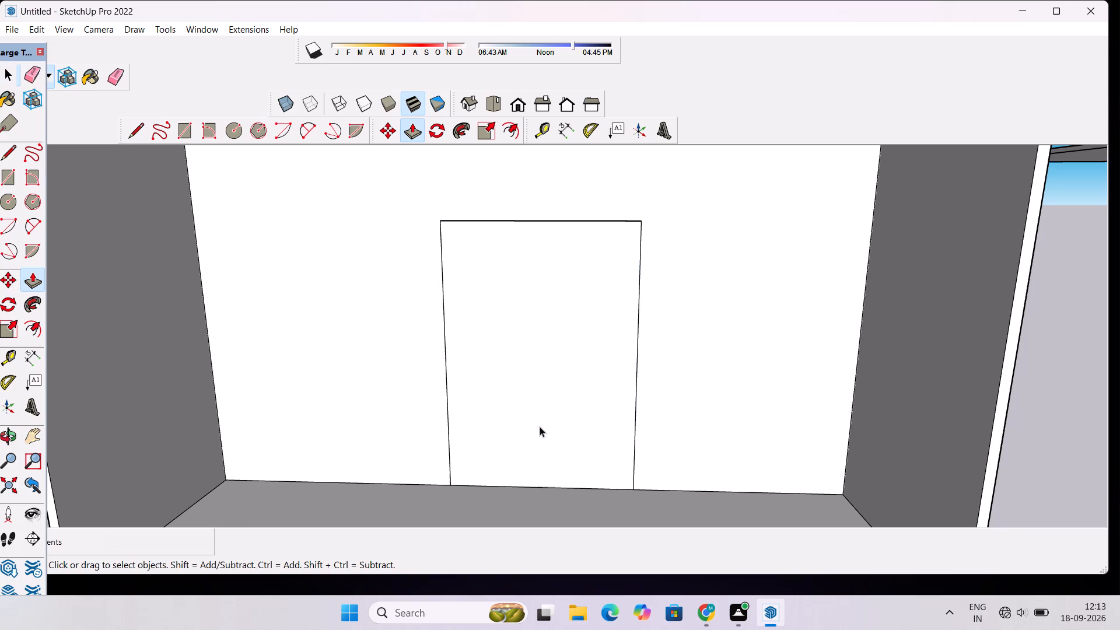
Examine the door on the recessed ground-floor wall up close, from both sides and against the whole front facade.
key(o)
drag(355, 452, 430, 449)
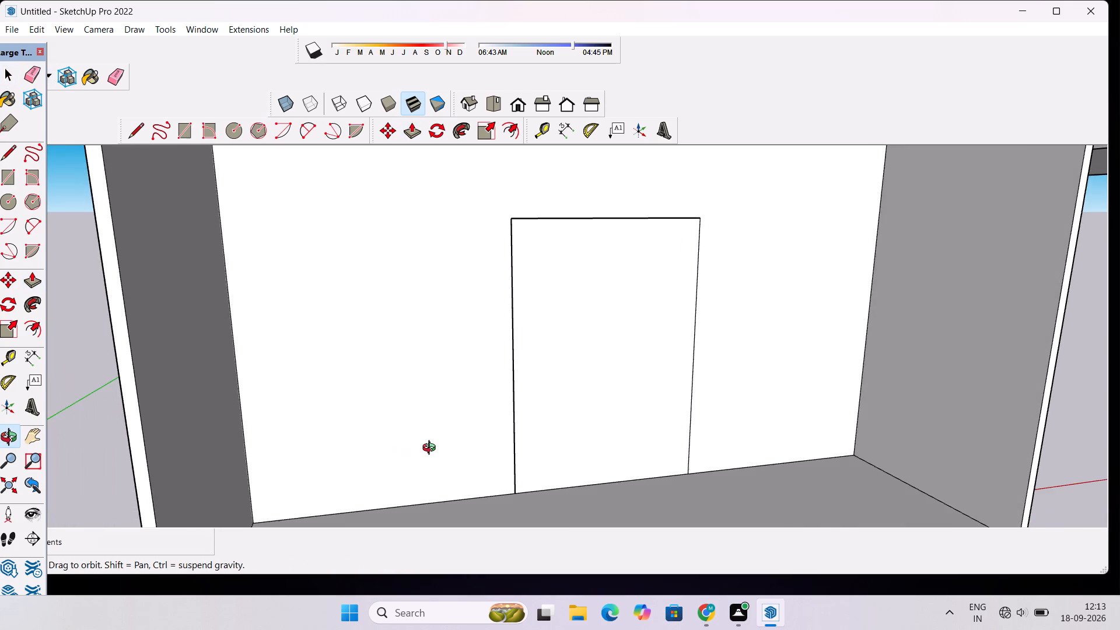
scroll(432, 449, down, 5)
scroll(527, 390, up, 5)
drag(476, 393, 520, 356)
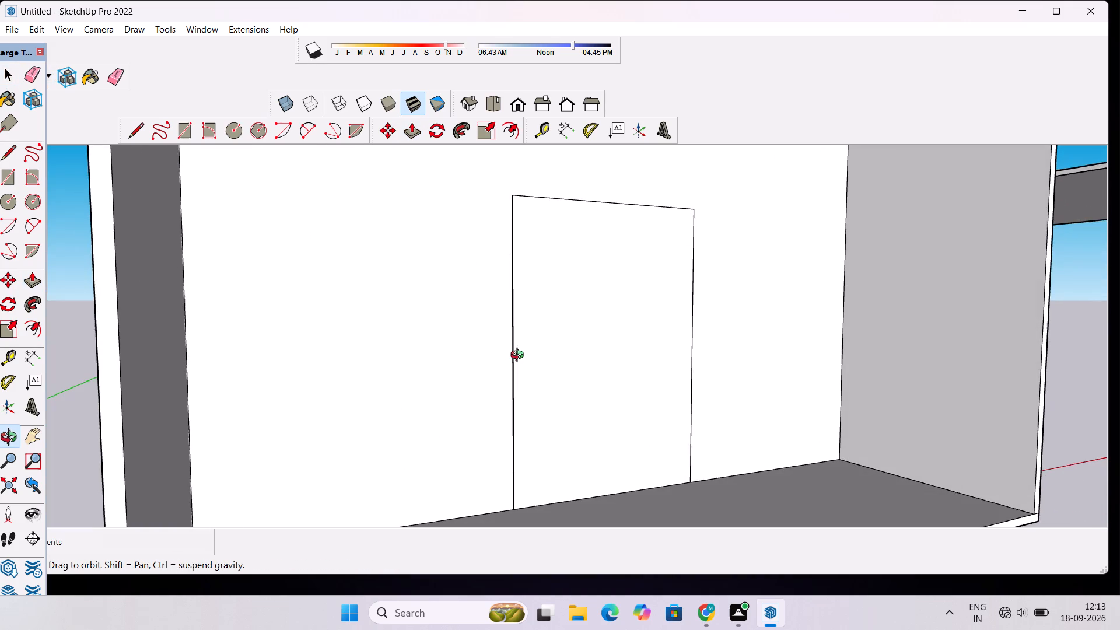
scroll(520, 356, up, 5)
scroll(520, 356, down, 7)
drag(717, 356, 696, 369)
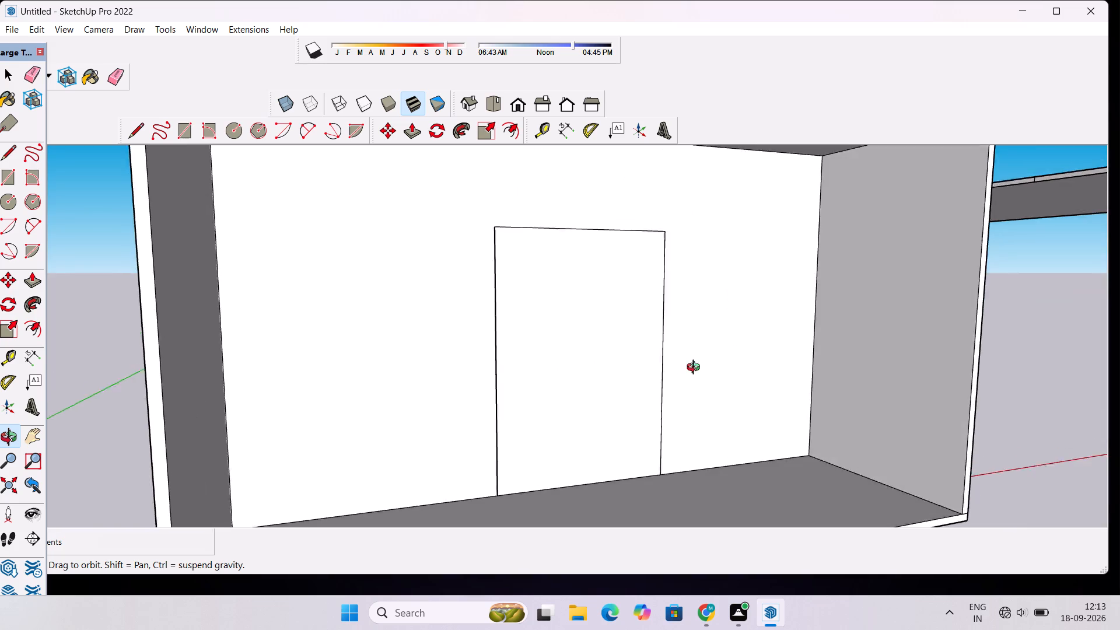
drag(696, 369, 624, 379)
scroll(609, 378, down, 5)
drag(605, 374, 601, 412)
scroll(544, 271, up, 7)
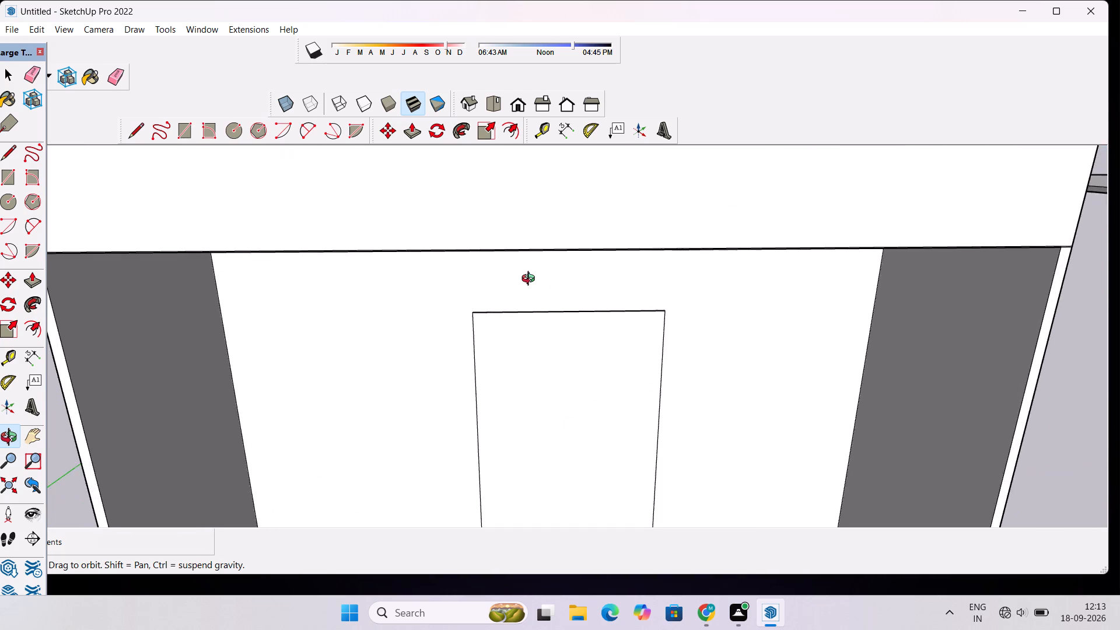
scroll(531, 280, up, 4)
drag(420, 369, 657, 247)
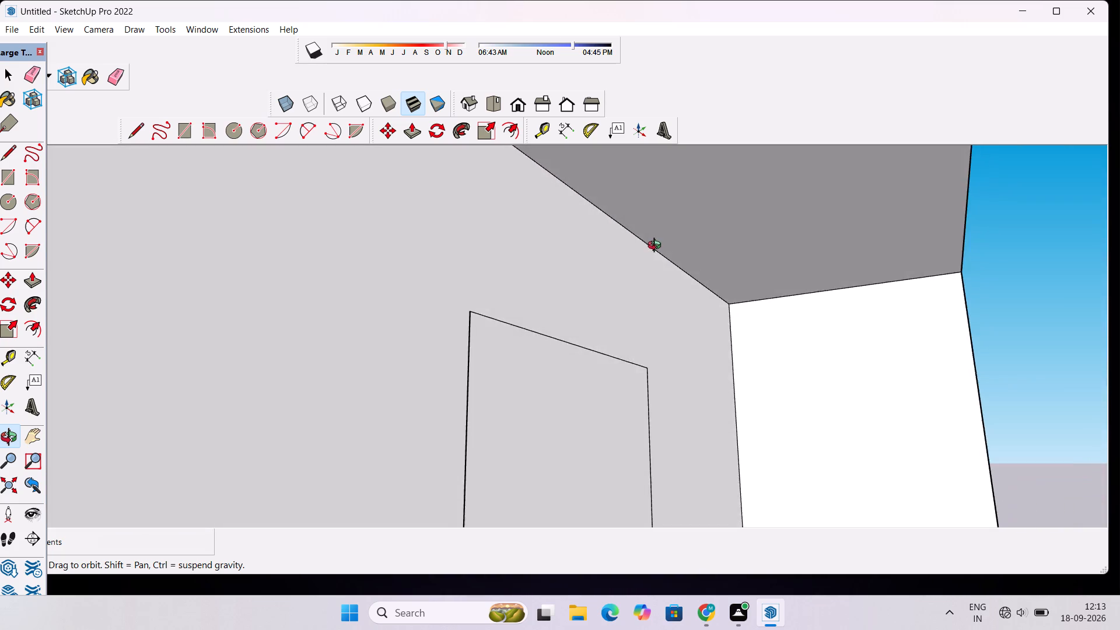
drag(657, 247, 475, 307)
scroll(472, 297, down, 12)
drag(472, 297, 467, 334)
scroll(467, 334, down, 3)
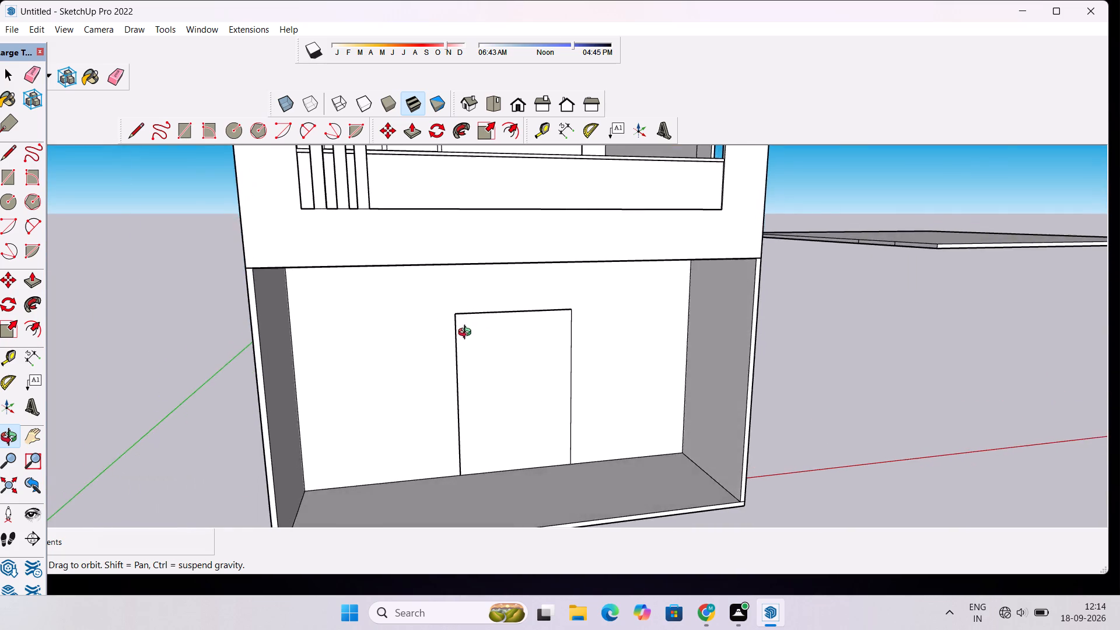
scroll(467, 334, down, 3)
drag(527, 380, 467, 400)
scroll(464, 397, up, 4)
drag(377, 411, 530, 384)
scroll(536, 375, down, 6)
drag(554, 375, 544, 380)
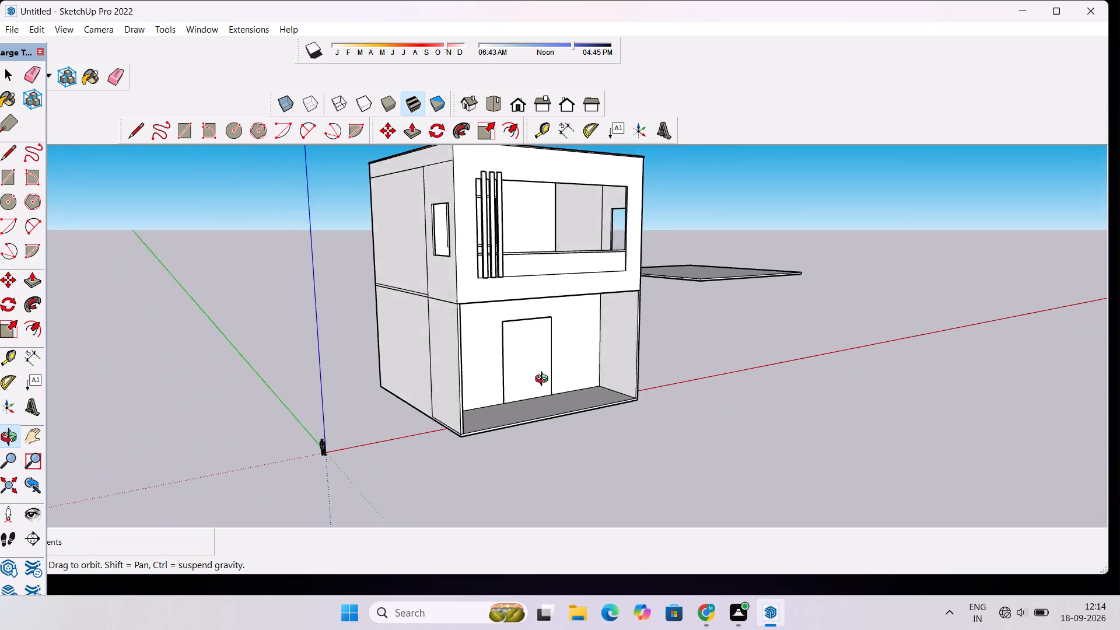
drag(544, 380, 408, 397)
scroll(421, 437, up, 3)
drag(459, 434, 461, 486)
scroll(443, 471, up, 3)
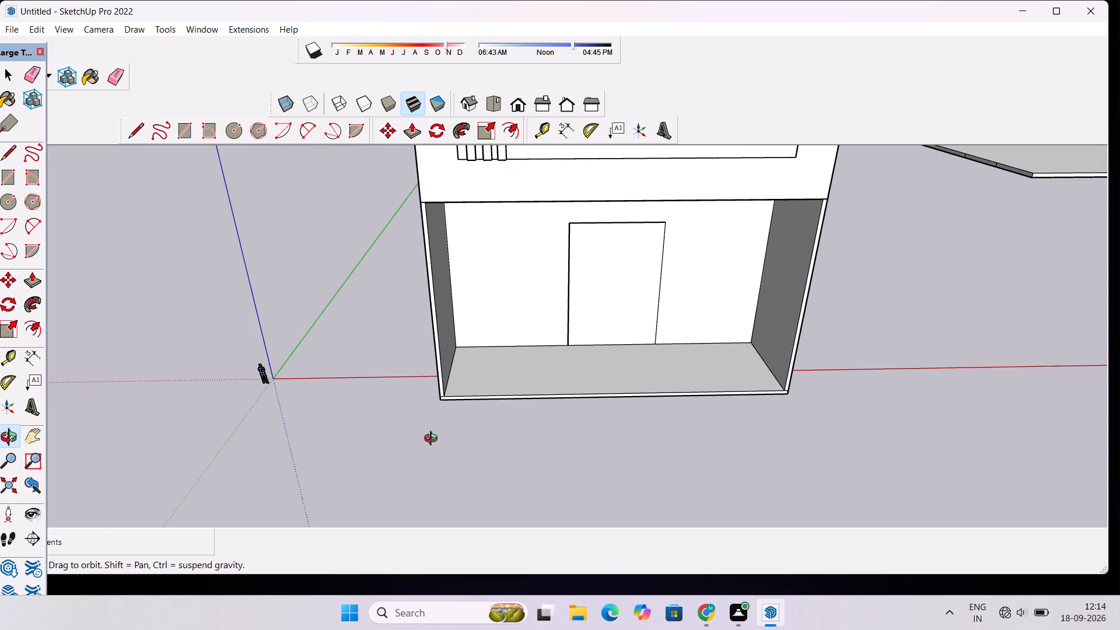
drag(488, 449, 430, 370)
scroll(430, 370, down, 2)
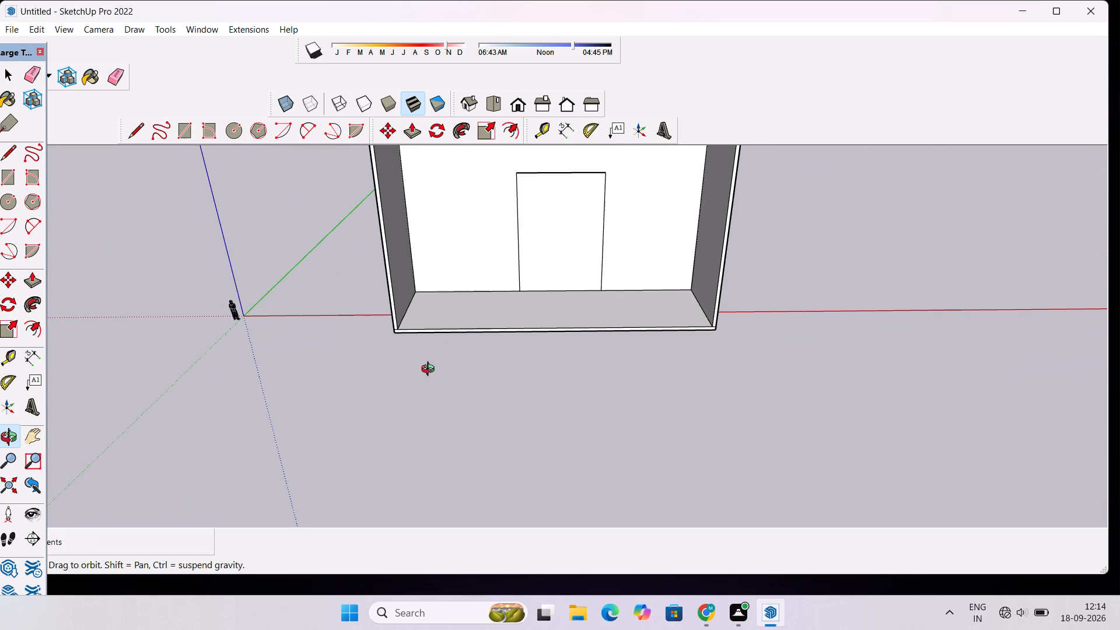
scroll(430, 370, down, 1)
shift+drag(430, 370, 484, 377)
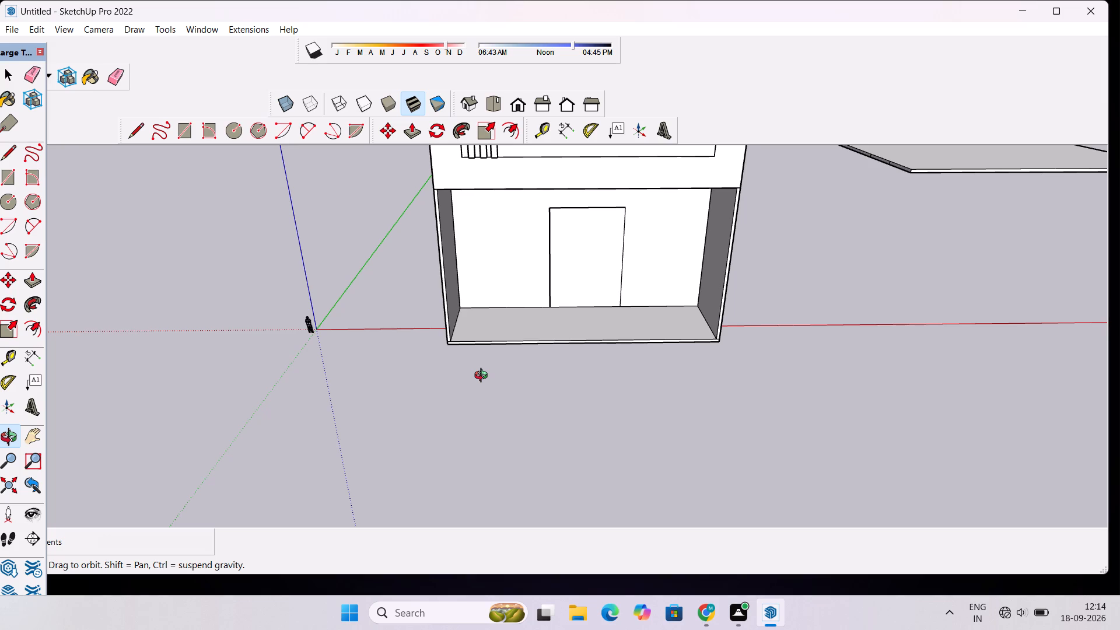
scroll(484, 377, down, 4)
drag(484, 377, 478, 412)
scroll(452, 362, up, 4)
drag(452, 362, 551, 346)
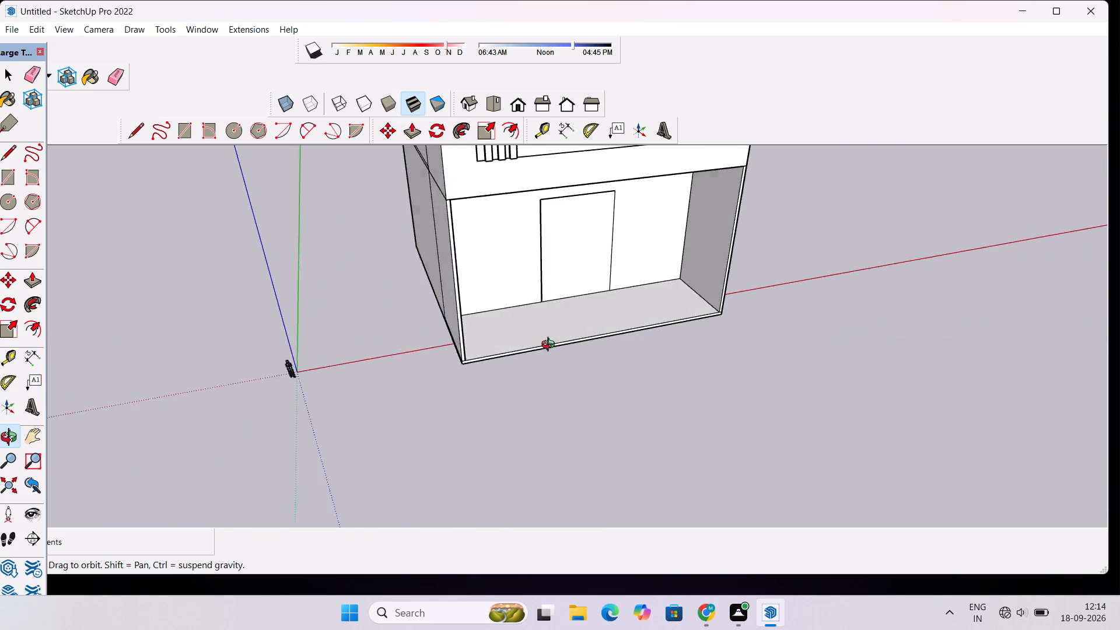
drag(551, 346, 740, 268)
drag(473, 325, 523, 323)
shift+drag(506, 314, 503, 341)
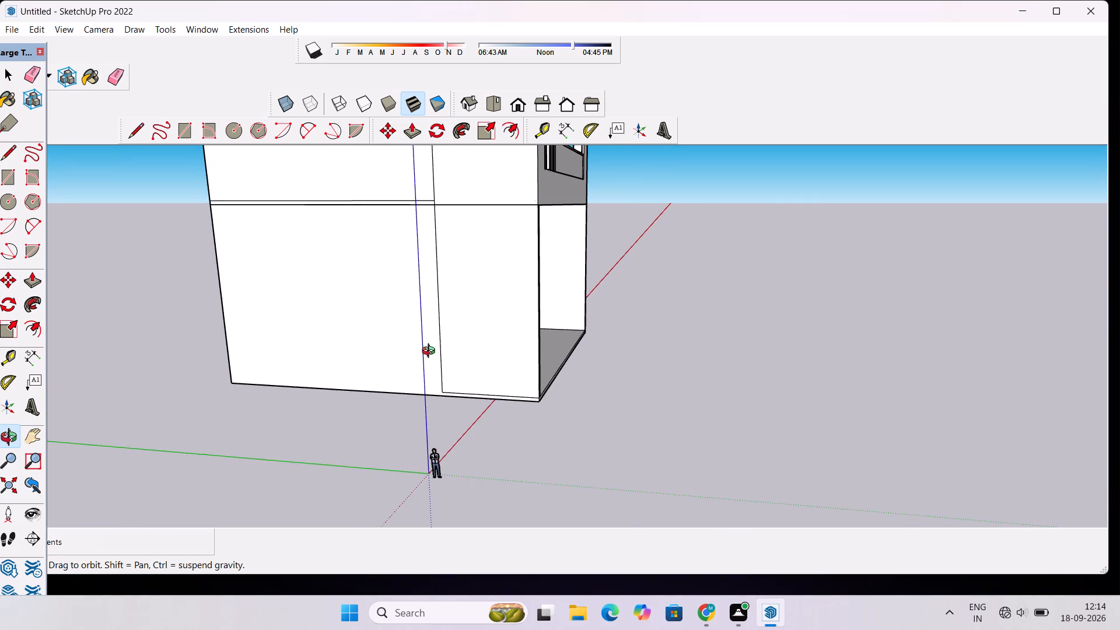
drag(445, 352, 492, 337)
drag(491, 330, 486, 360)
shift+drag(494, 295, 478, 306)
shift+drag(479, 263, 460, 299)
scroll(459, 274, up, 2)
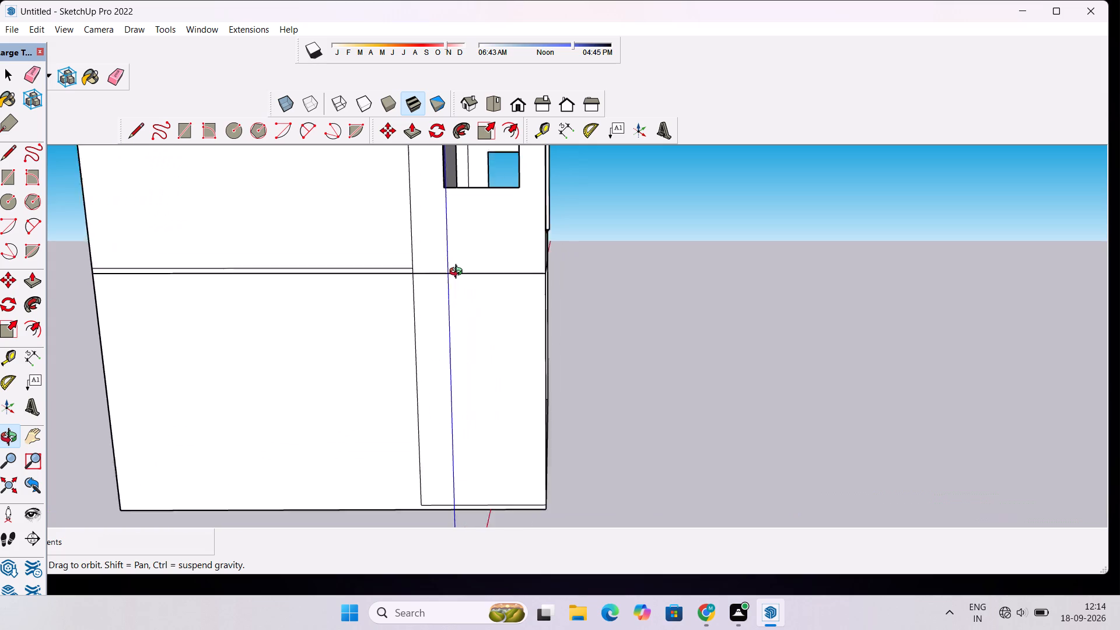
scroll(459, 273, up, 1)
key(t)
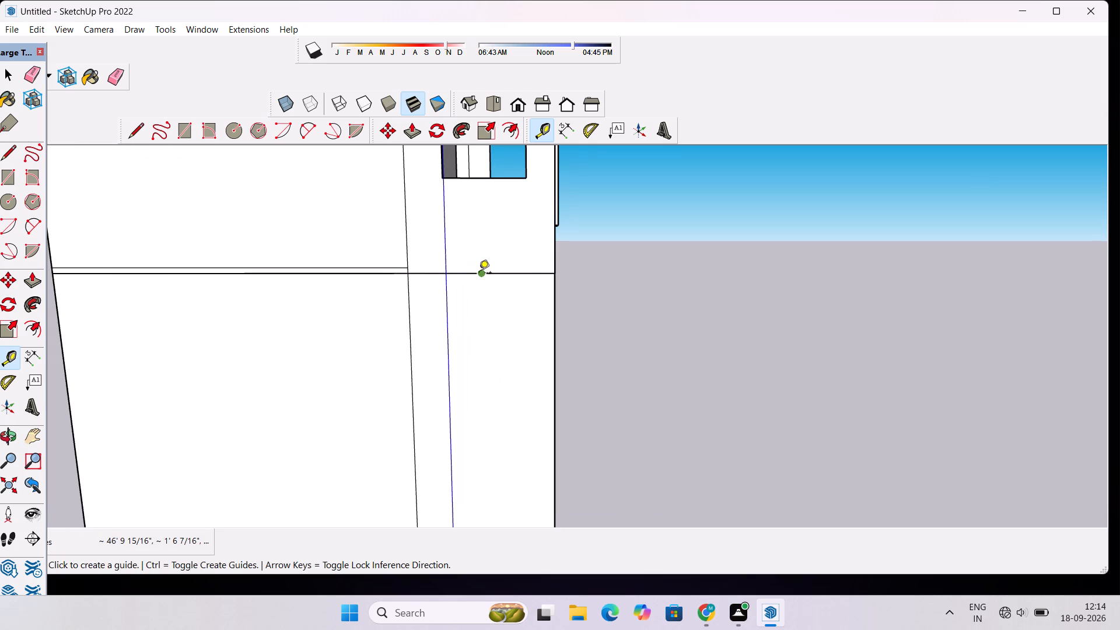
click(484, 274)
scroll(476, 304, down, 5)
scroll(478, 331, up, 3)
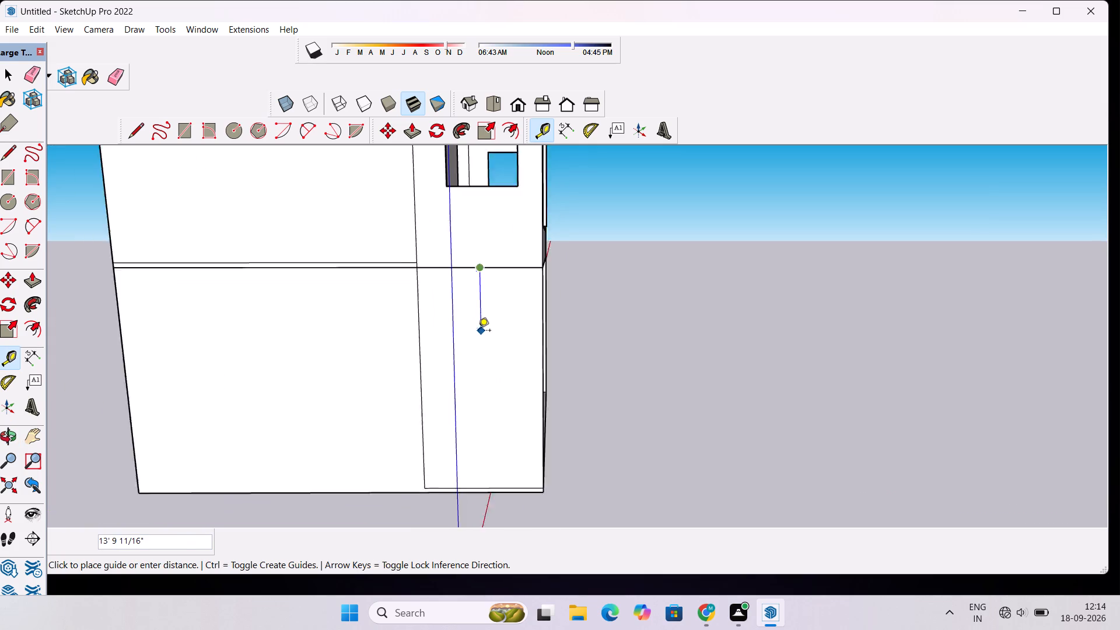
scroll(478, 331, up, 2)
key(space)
Place a horizontal guide line 9' below the line between the storeys on the side wall nearest the origin.
text(o)
drag(474, 335, 494, 252)
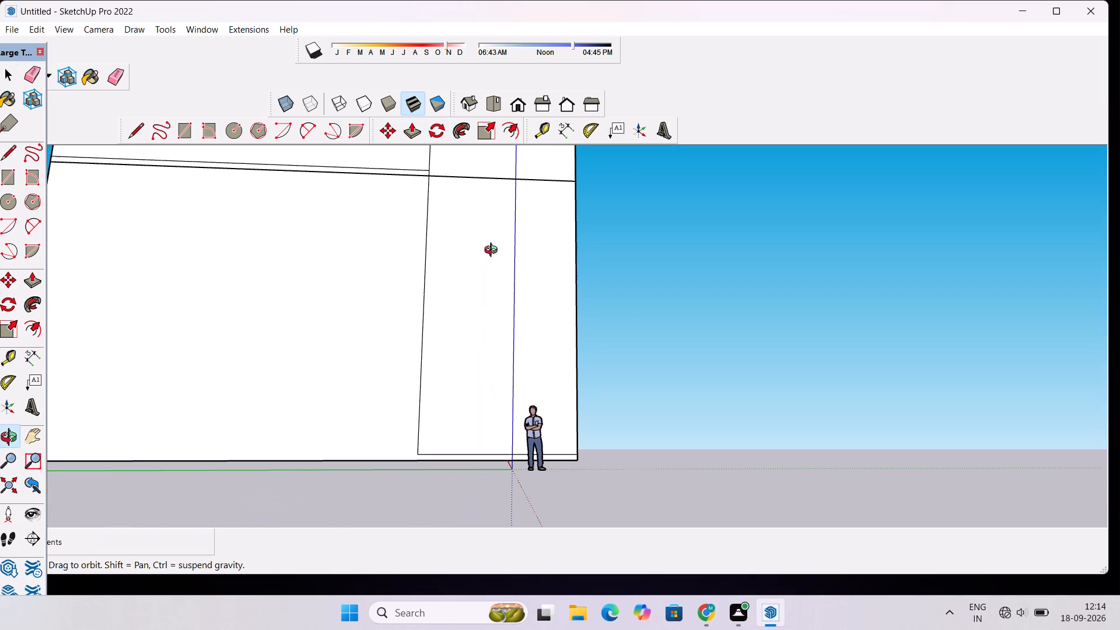
scroll(572, 407, down, 12)
scroll(591, 346, up, 9)
scroll(530, 314, up, 5)
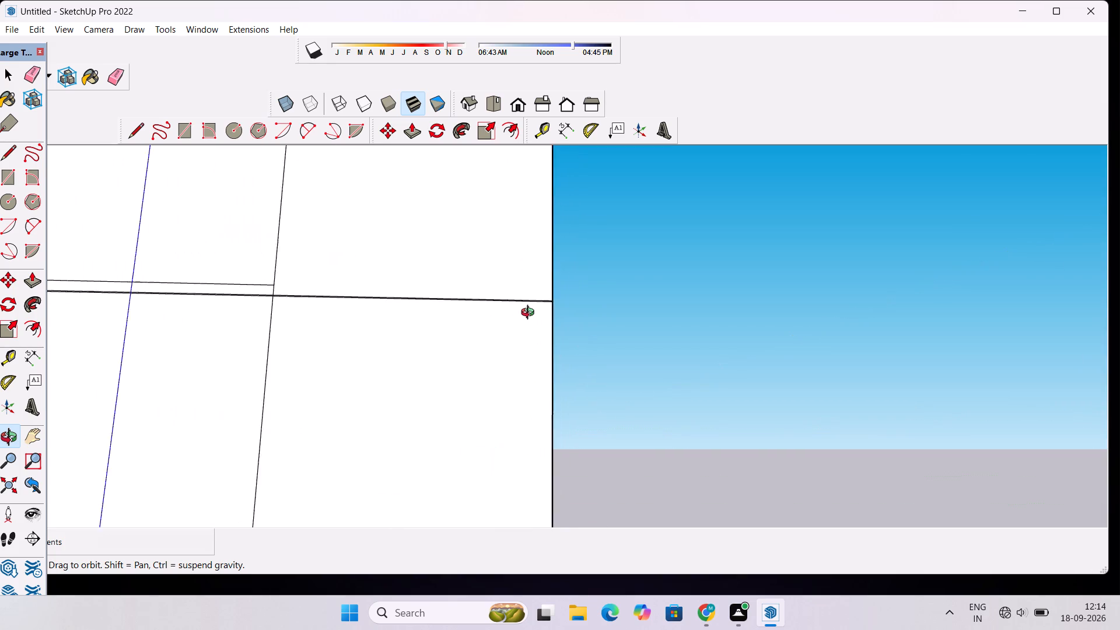
scroll(530, 314, up, 6)
drag(482, 329, 500, 285)
scroll(545, 251, up, 10)
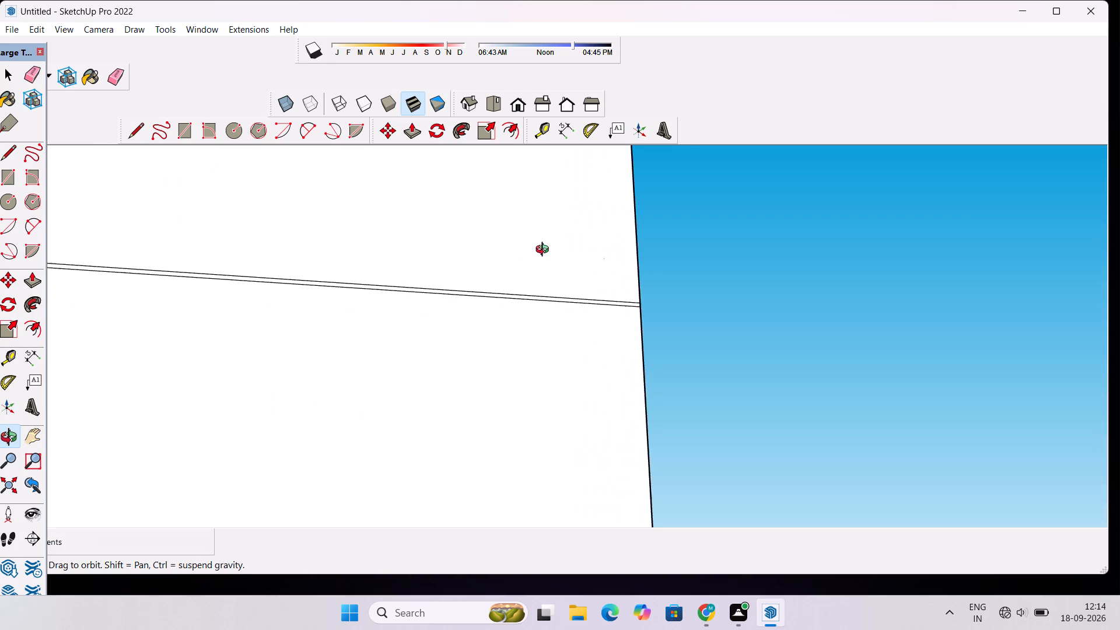
scroll(545, 251, down, 7)
scroll(321, 282, down, 4)
scroll(256, 275, up, 4)
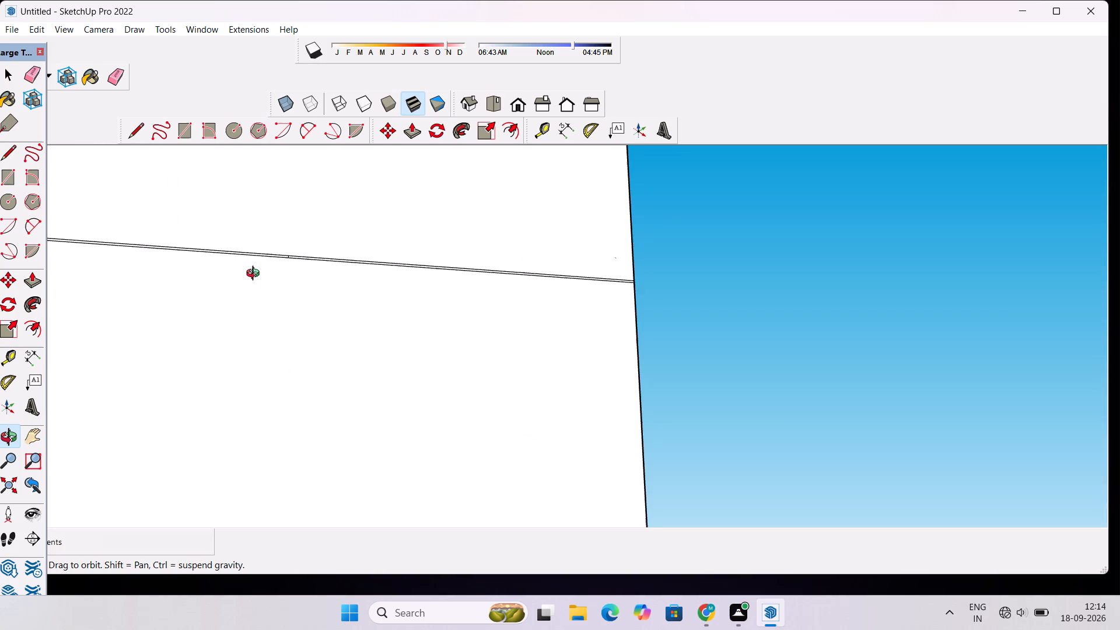
key(t)
scroll(288, 264, up, 7)
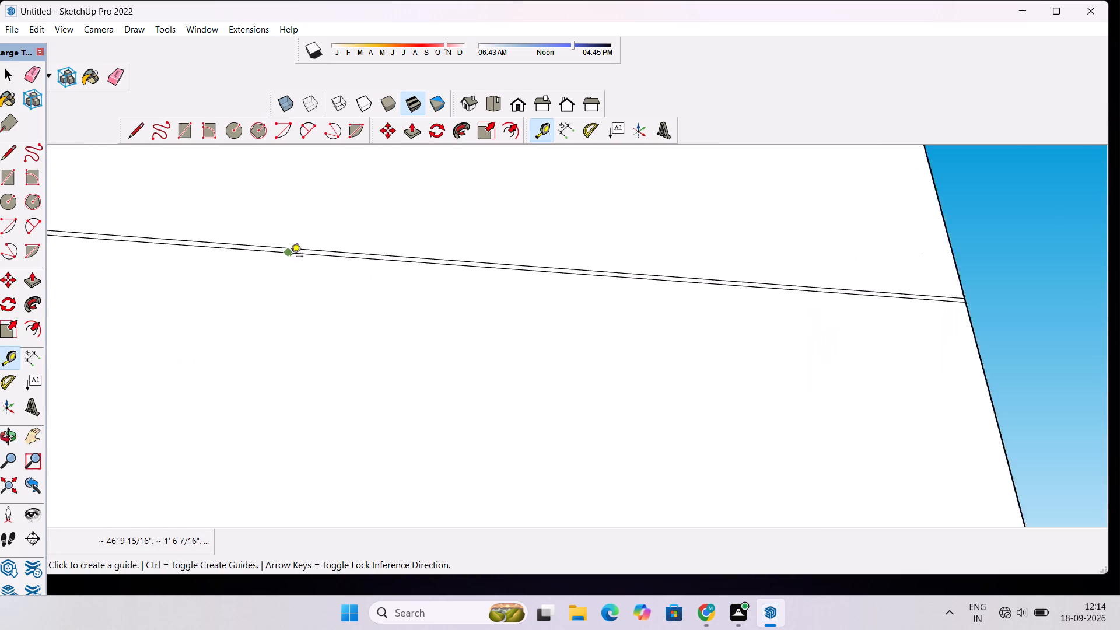
scroll(290, 257, up, 8)
click(284, 254)
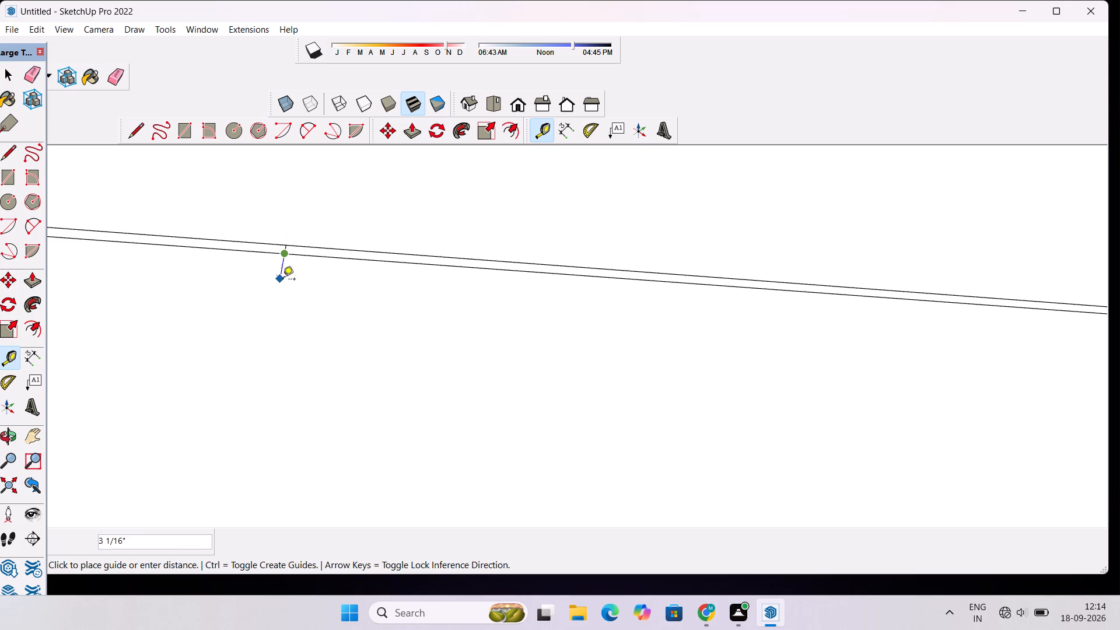
scroll(286, 272, down, 11)
key(t)
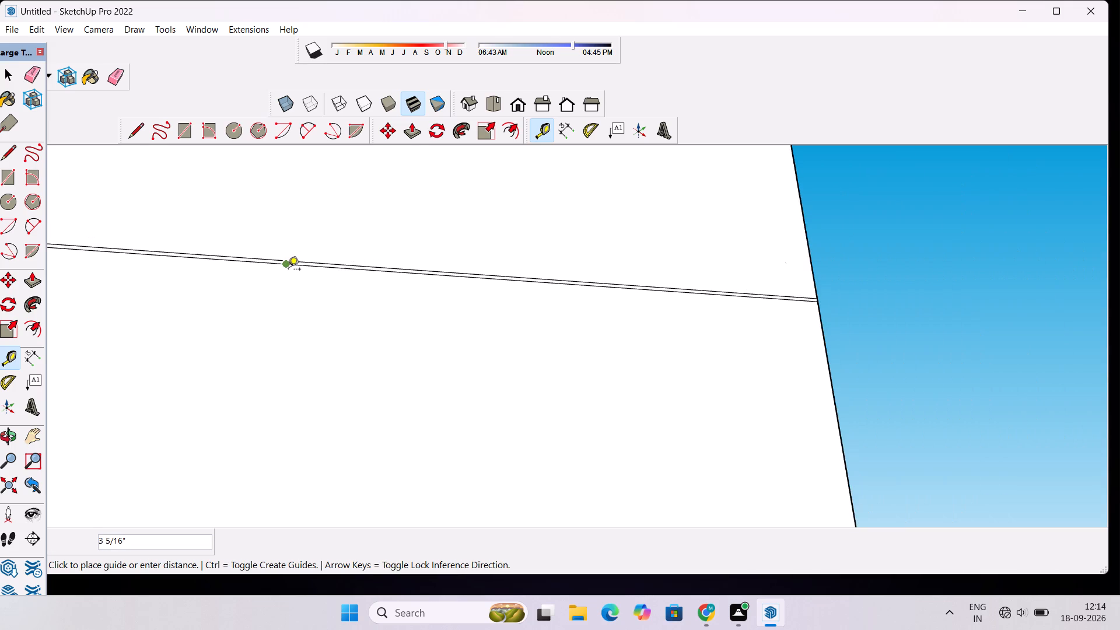
click(334, 269)
scroll(325, 307, down, 4)
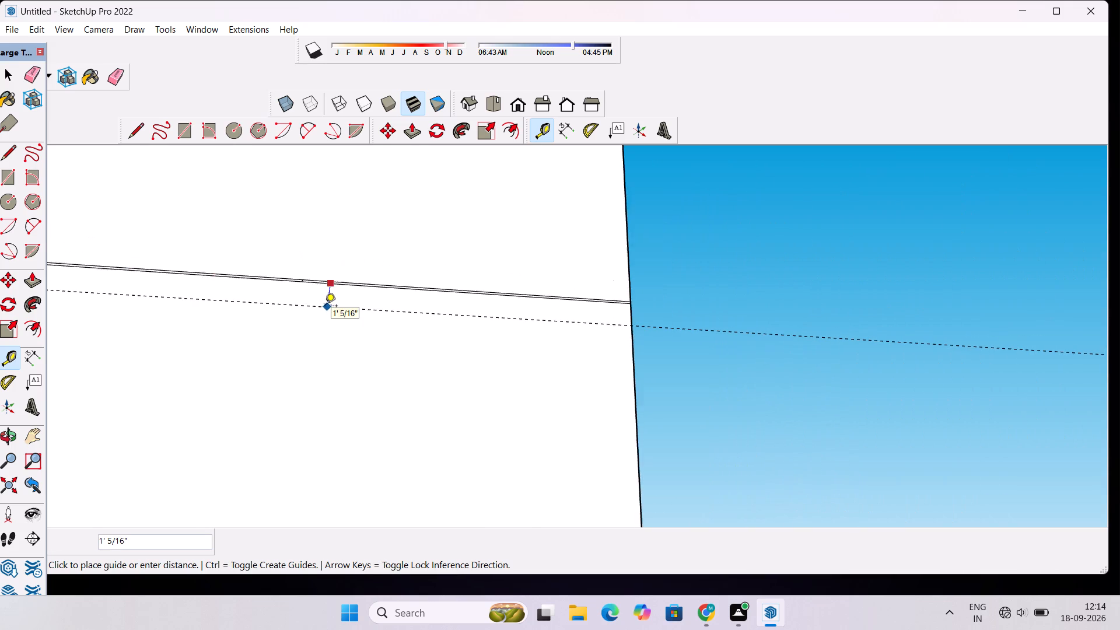
scroll(325, 307, down, 10)
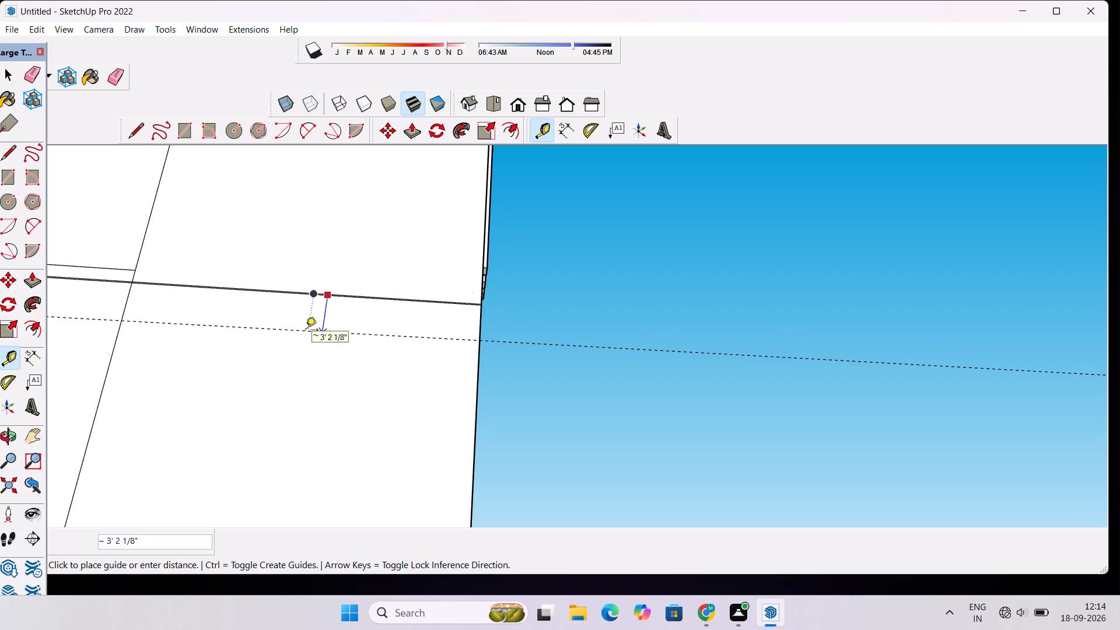
scroll(306, 331, down, 4)
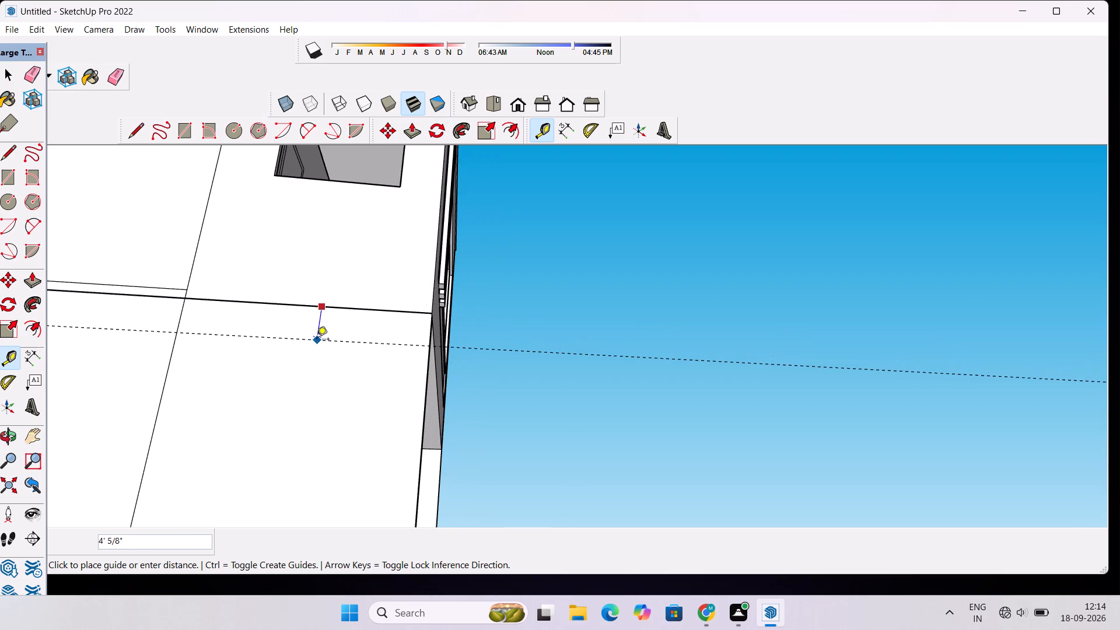
scroll(317, 344, down, 5)
scroll(313, 368, up, 3)
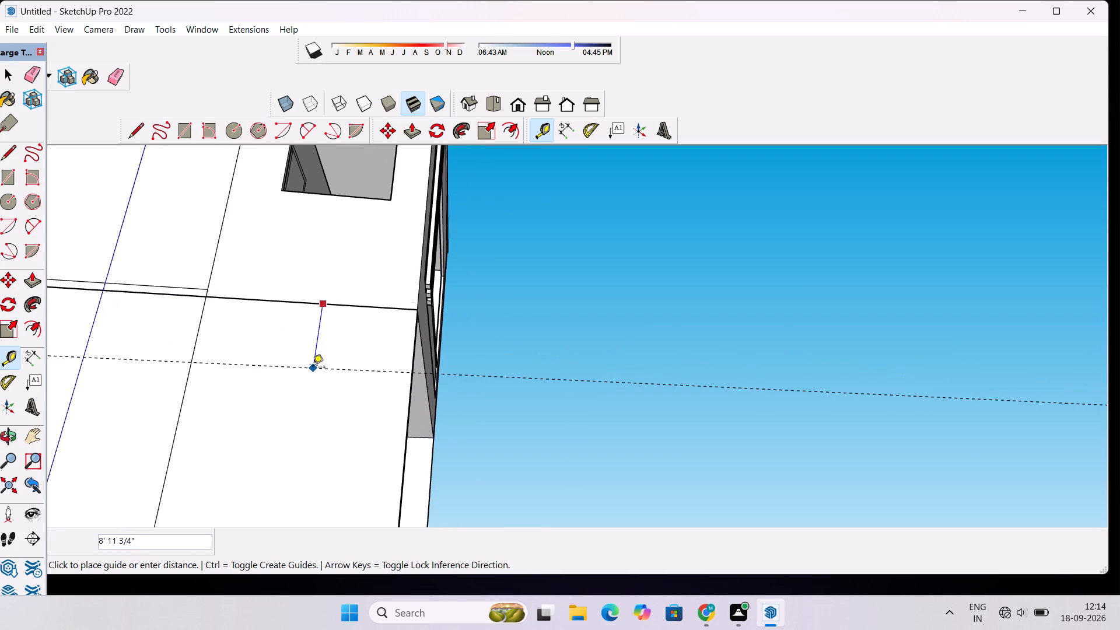
scroll(316, 359, down, 2)
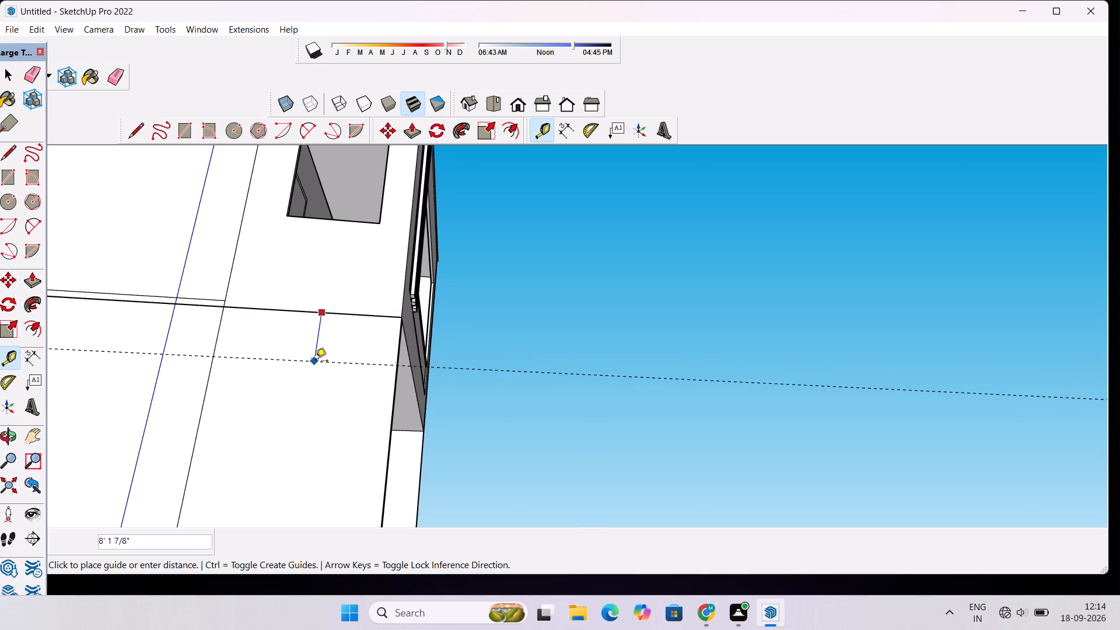
scroll(316, 362, down, 2)
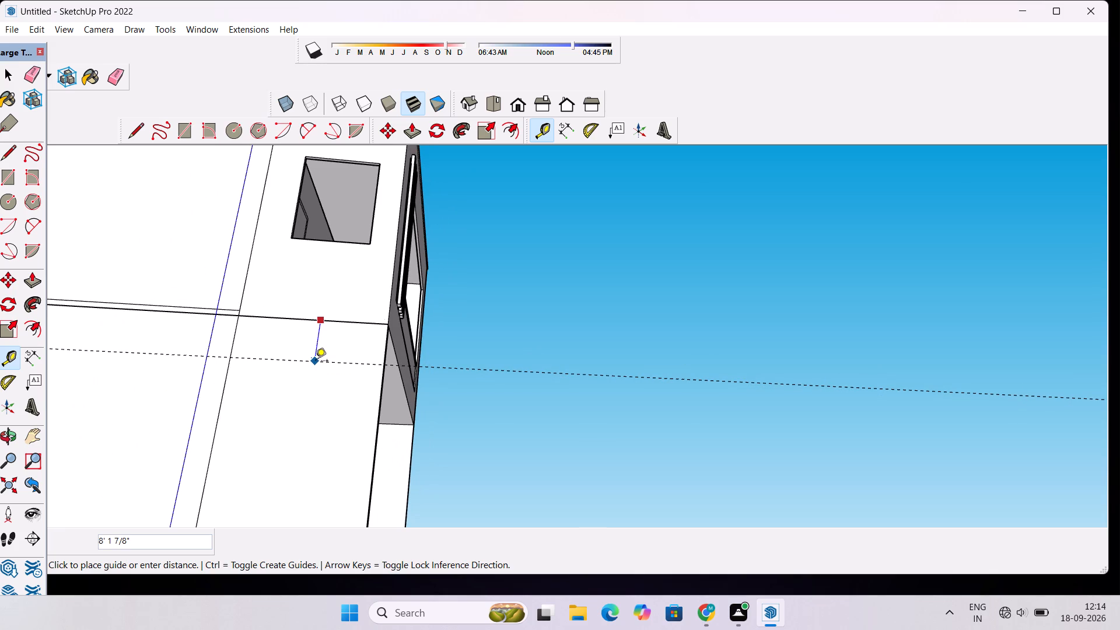
text(9')
key(Return)
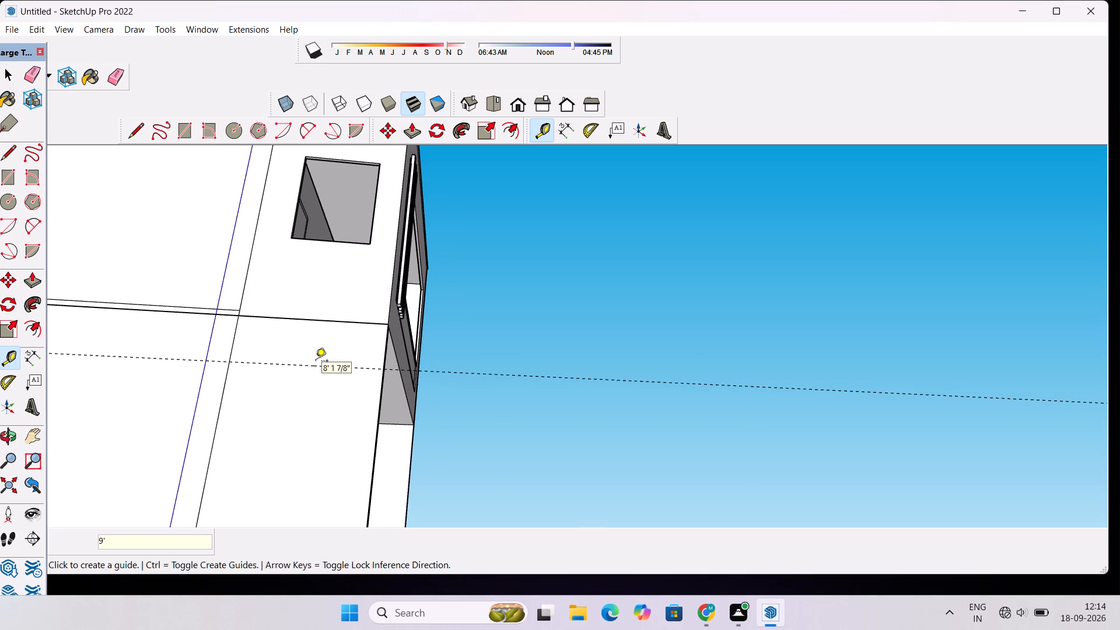
Place a vertical guide line 9' in from the front corner edge of the ground-floor side wall.
scroll(332, 352, down, 5)
scroll(343, 414, up, 5)
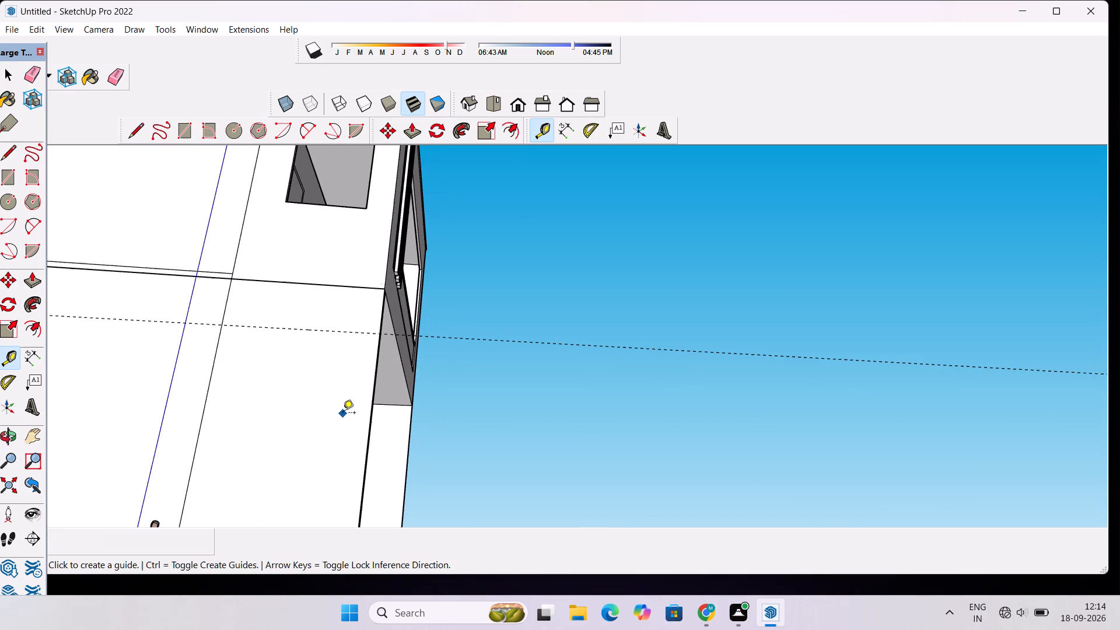
scroll(372, 368, up, 8)
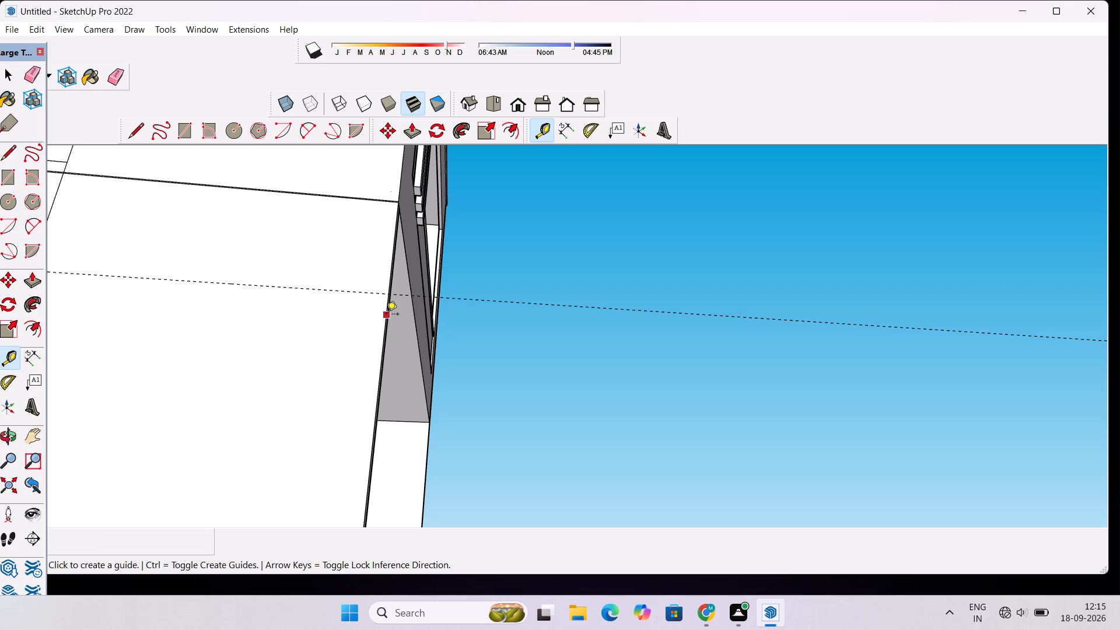
click(386, 315)
scroll(346, 318, down, 7)
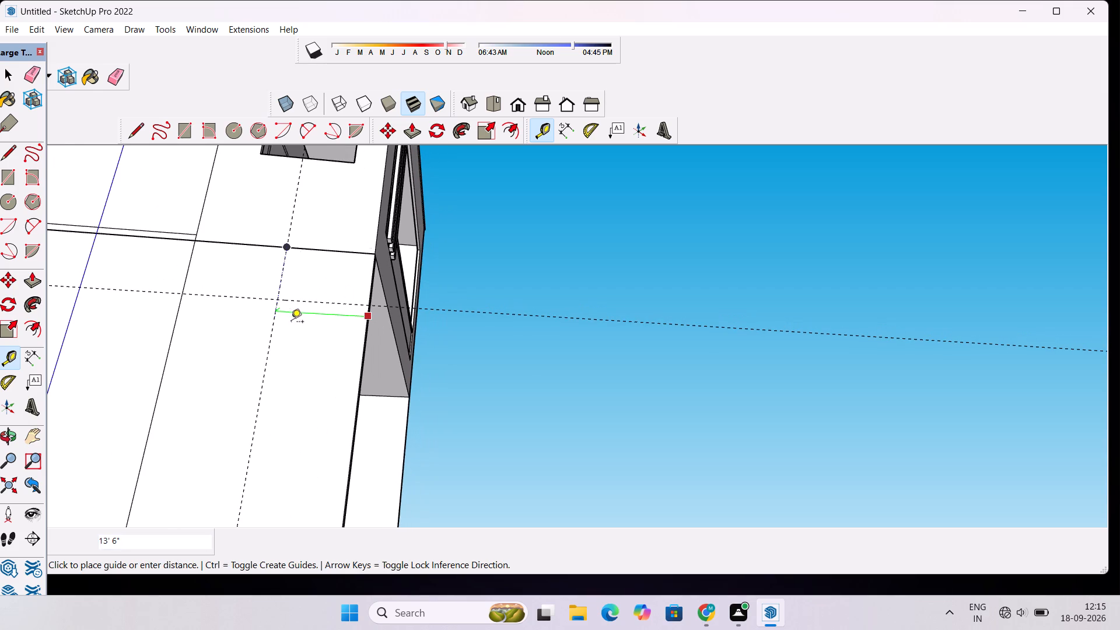
scroll(310, 323, up, 3)
scroll(310, 323, down, 4)
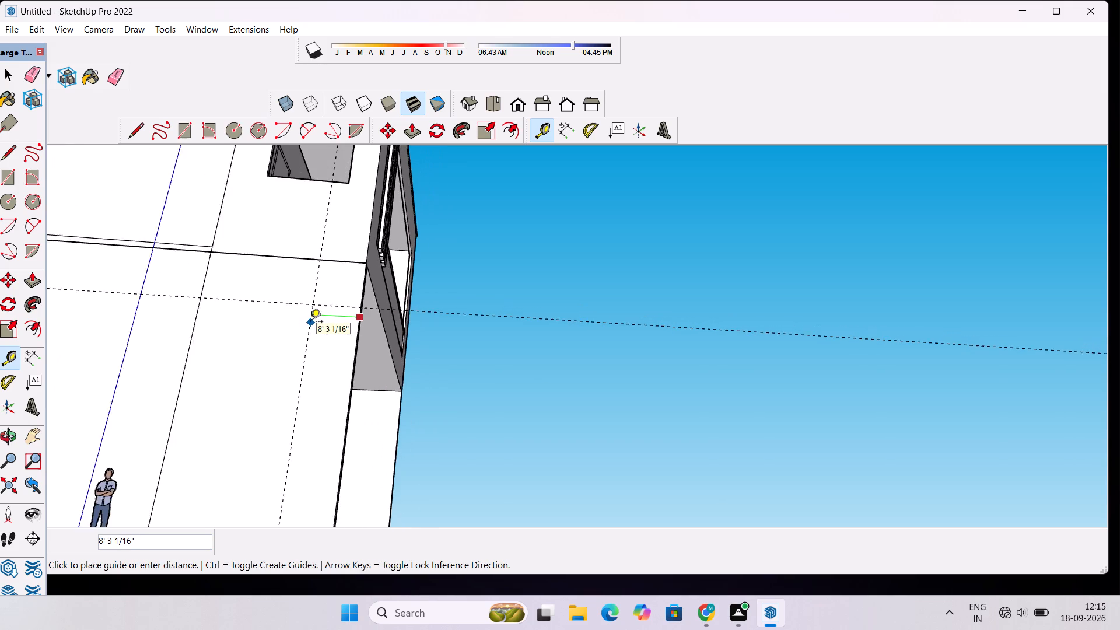
scroll(310, 323, down, 4)
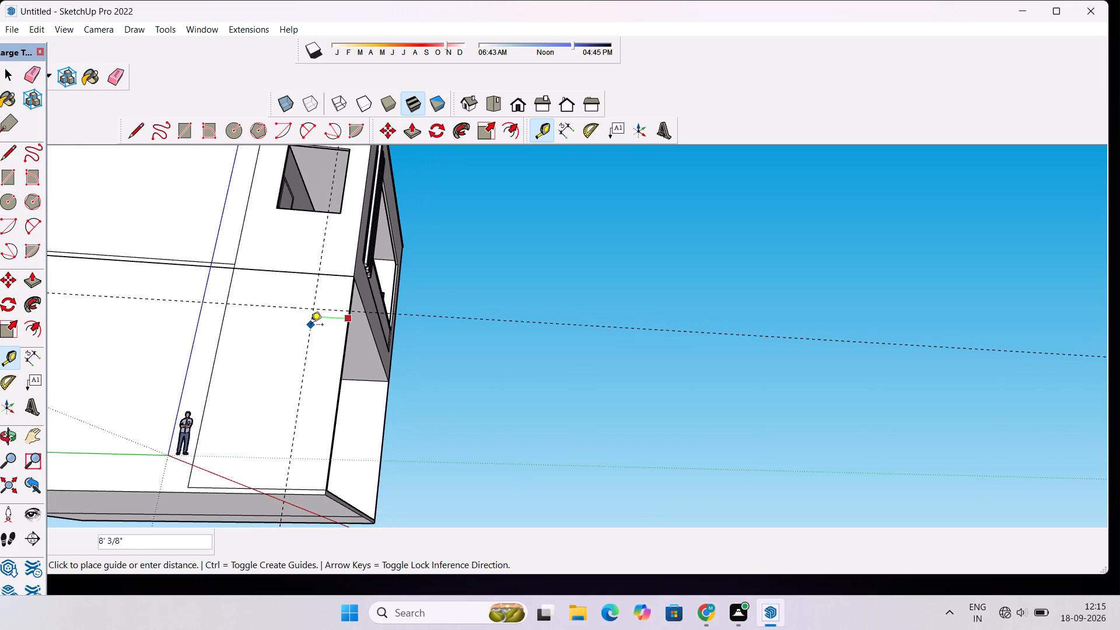
text(9')
key(Return)
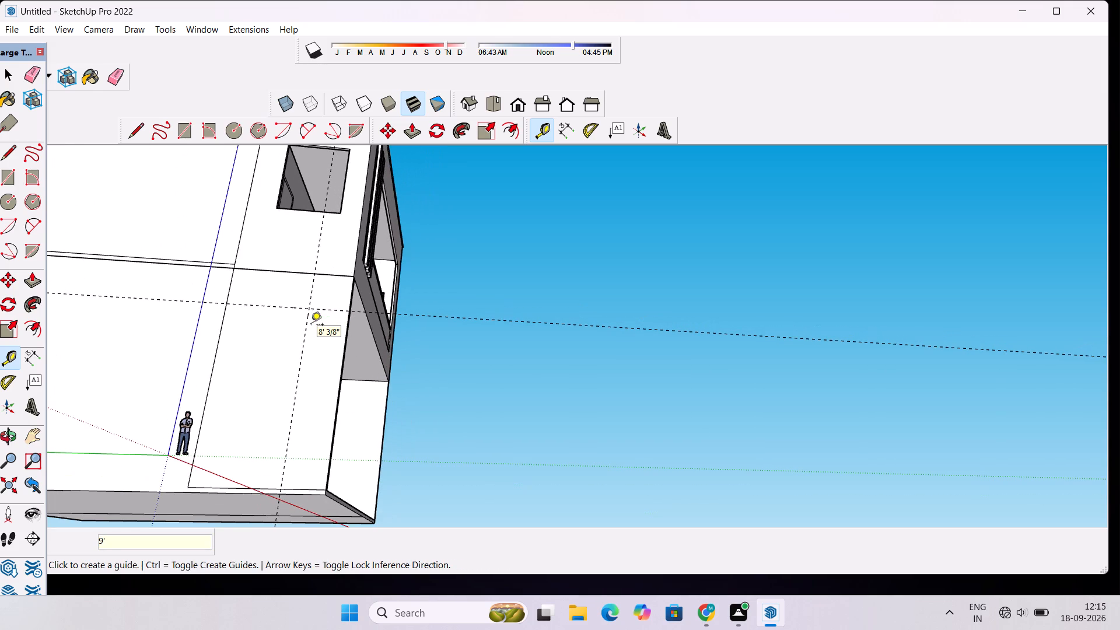
Place a second vertical guide line 9' from the side wall's inner vertical line, towards the front corner.
scroll(216, 341, up, 1)
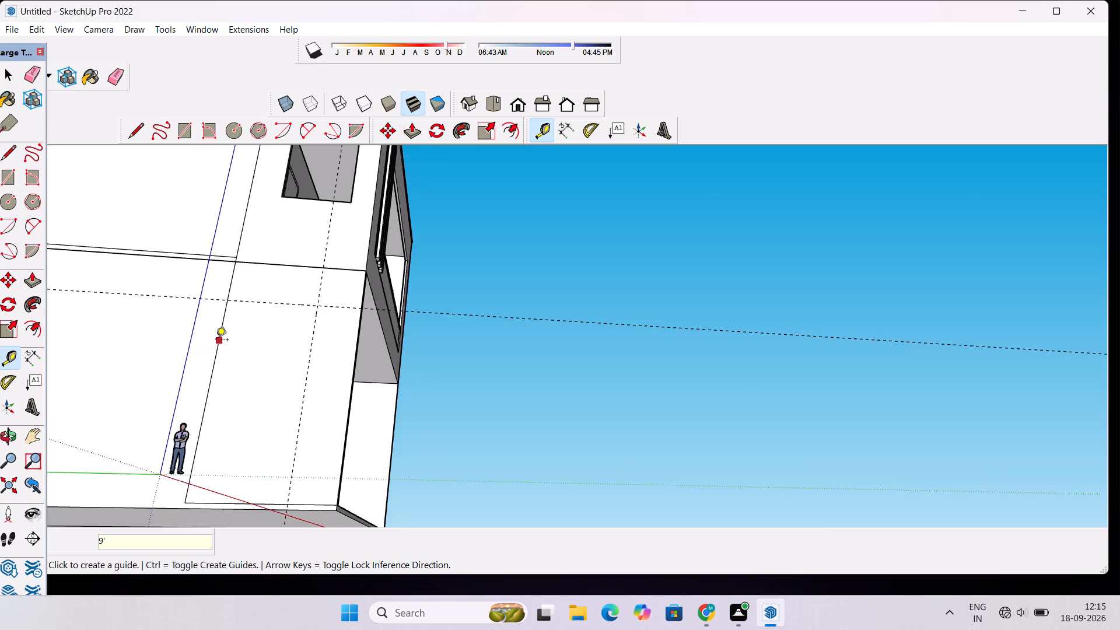
scroll(216, 341, up, 7)
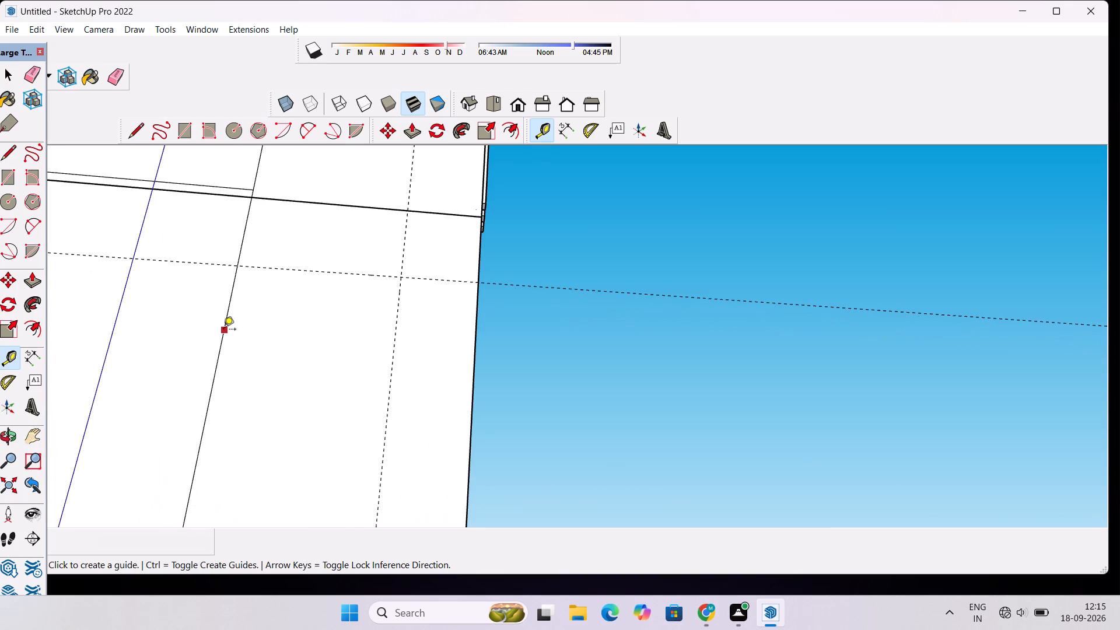
click(223, 330)
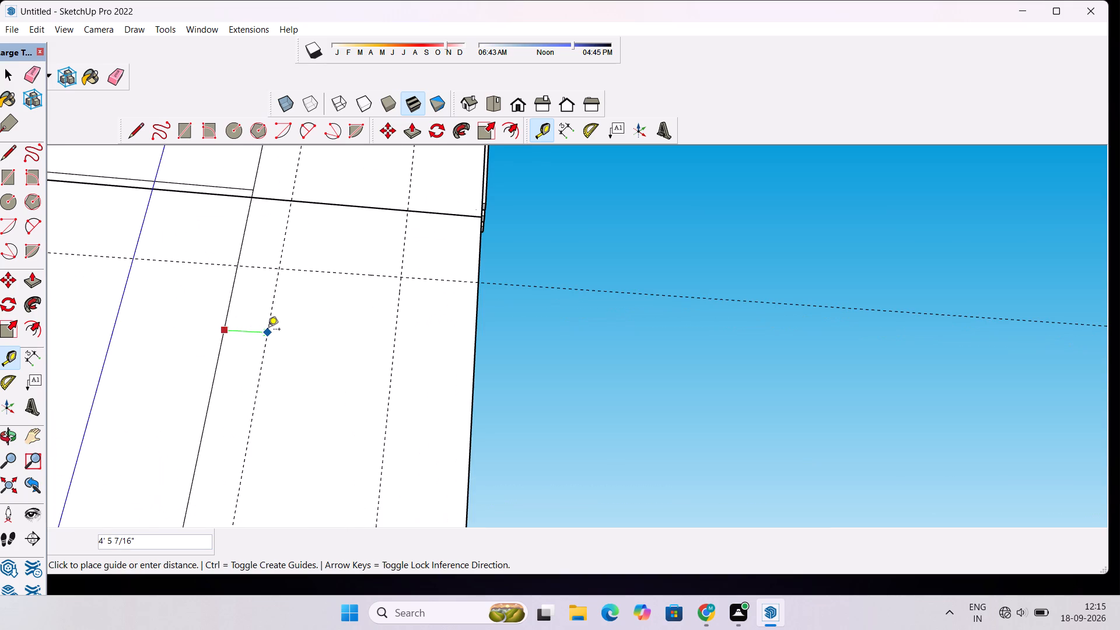
scroll(268, 330, down, 3)
scroll(285, 330, up, 3)
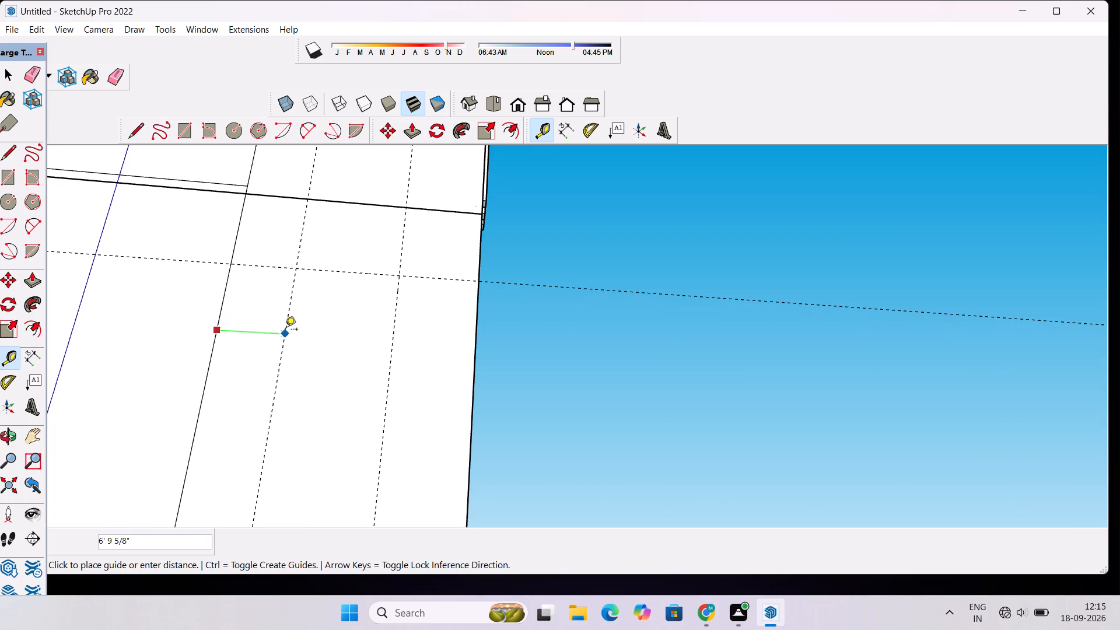
text(9')
key(Return)
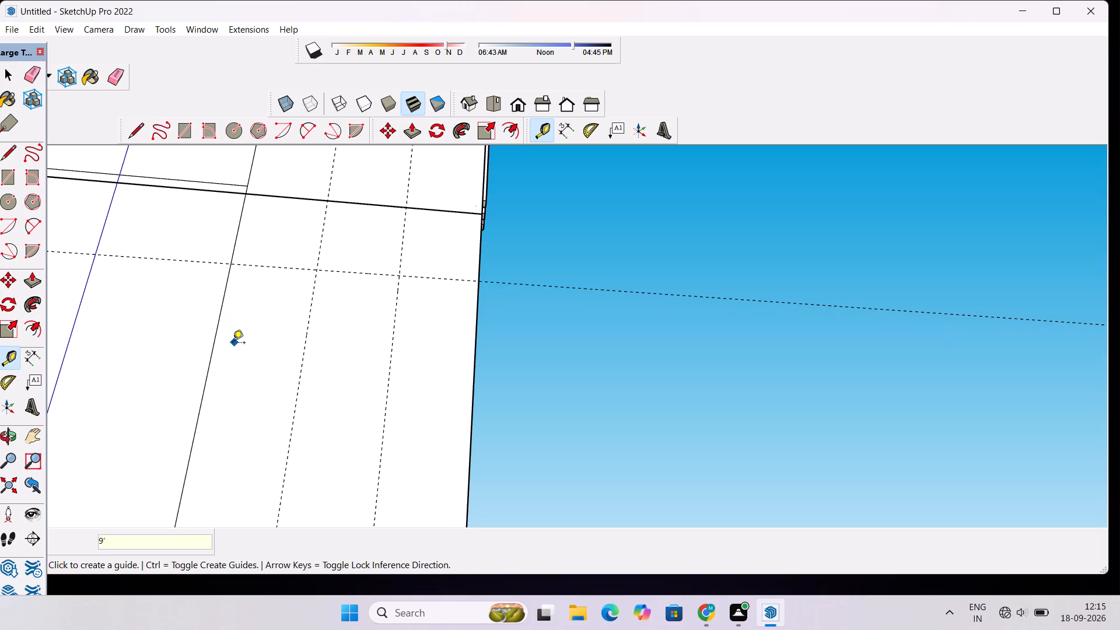
Place a second horizontal guide line 10' below the existing horizontal guide on the ground-floor side wall.
scroll(213, 344, down, 4)
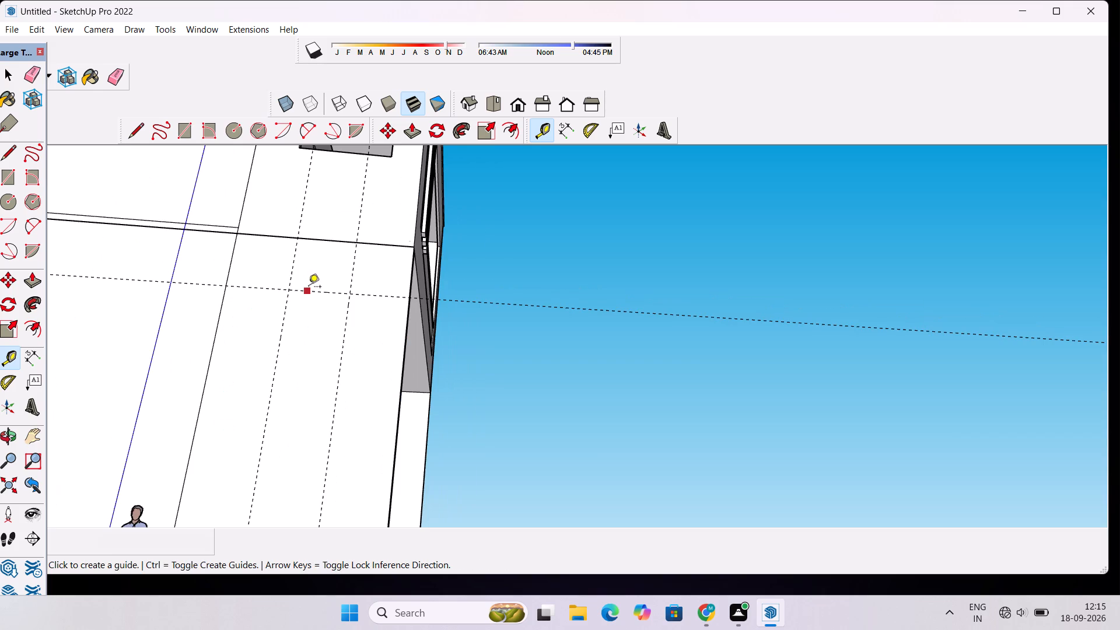
scroll(309, 288, down, 3)
scroll(310, 294, up, 4)
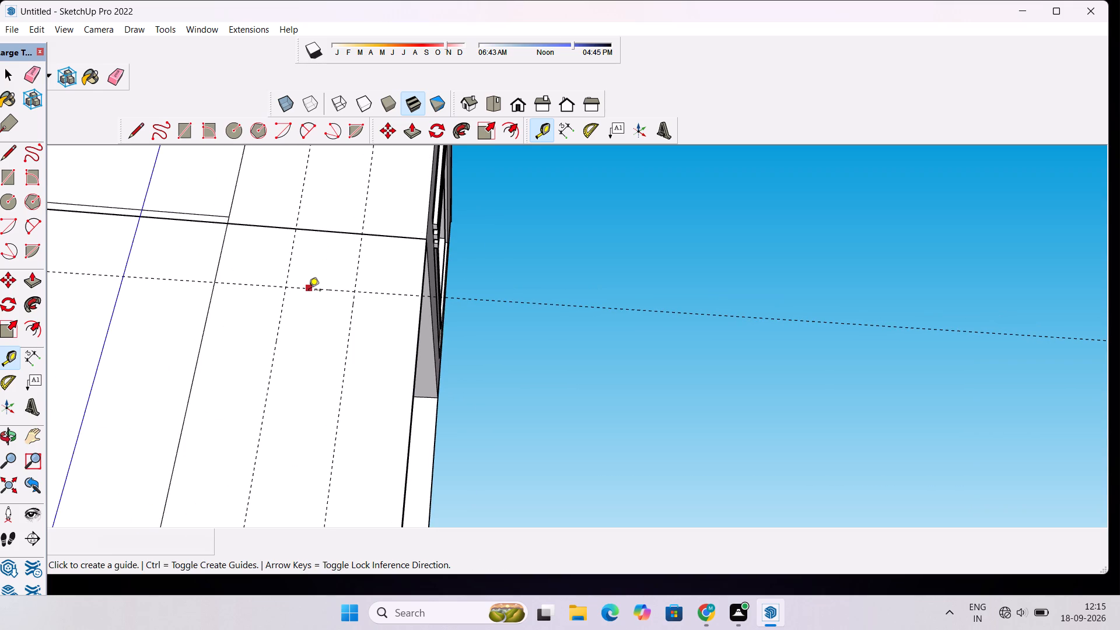
click(309, 291)
drag(309, 291, 308, 317)
key(space)
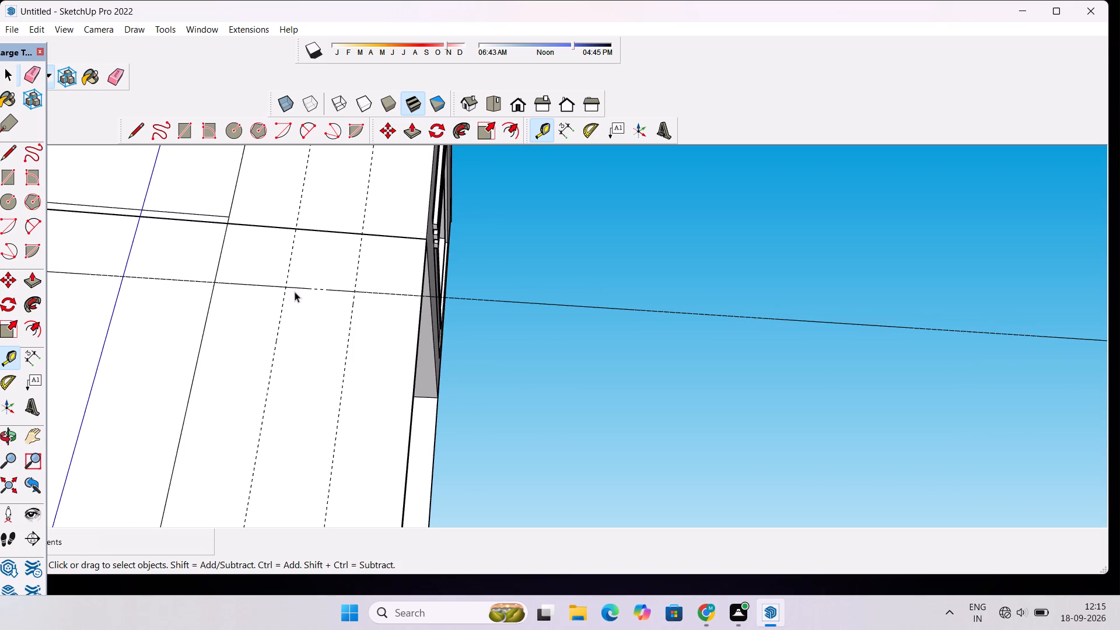
key(t)
click(266, 288)
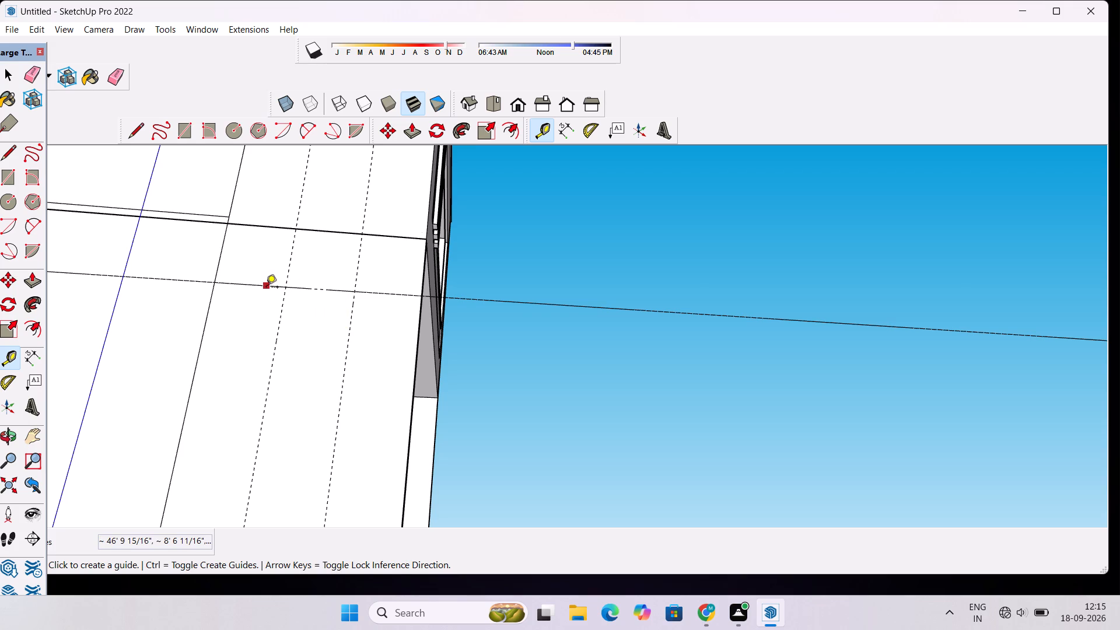
scroll(266, 306, down, 4)
scroll(260, 352, up, 4)
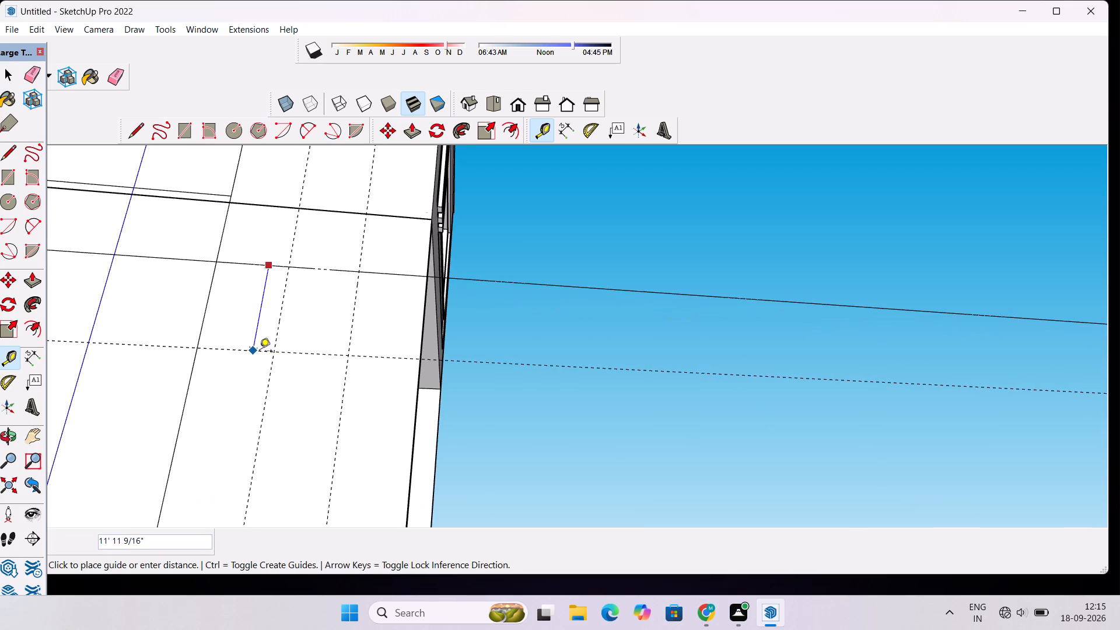
text(10')
key(Return)
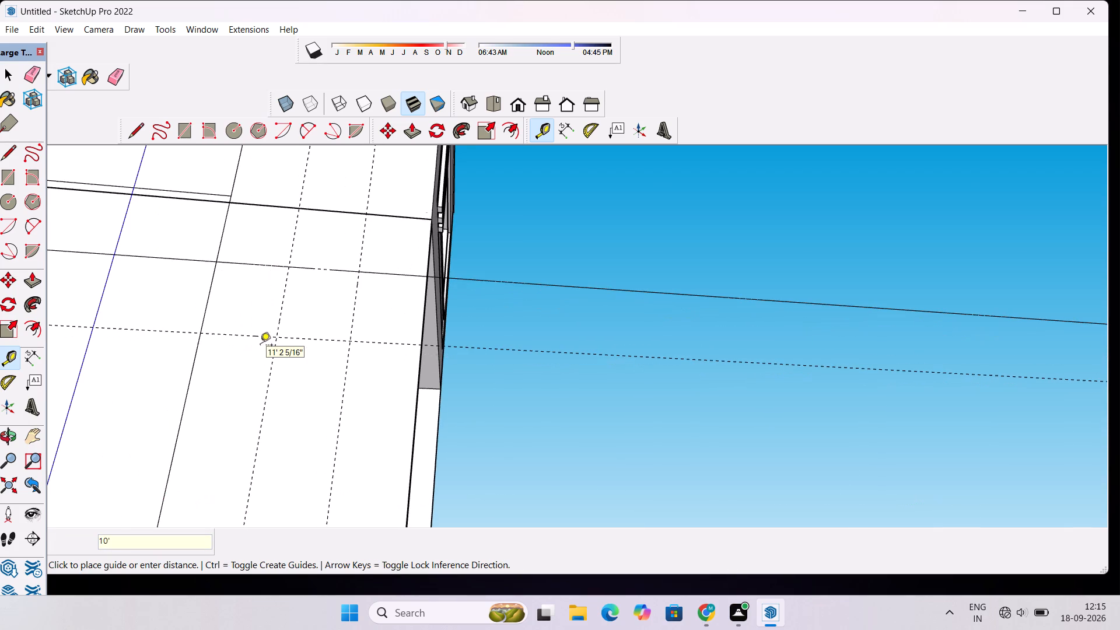
Draw a rectangle 9' wide and 10' high with lines through the four guide intersections on the side wall.
key(l)
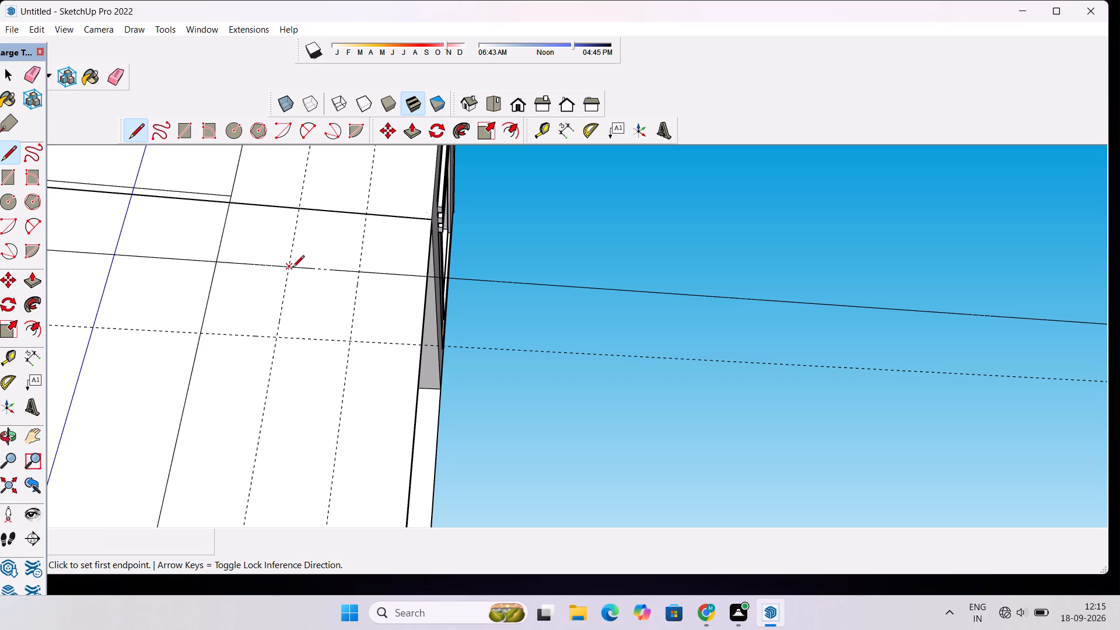
click(292, 268)
click(276, 340)
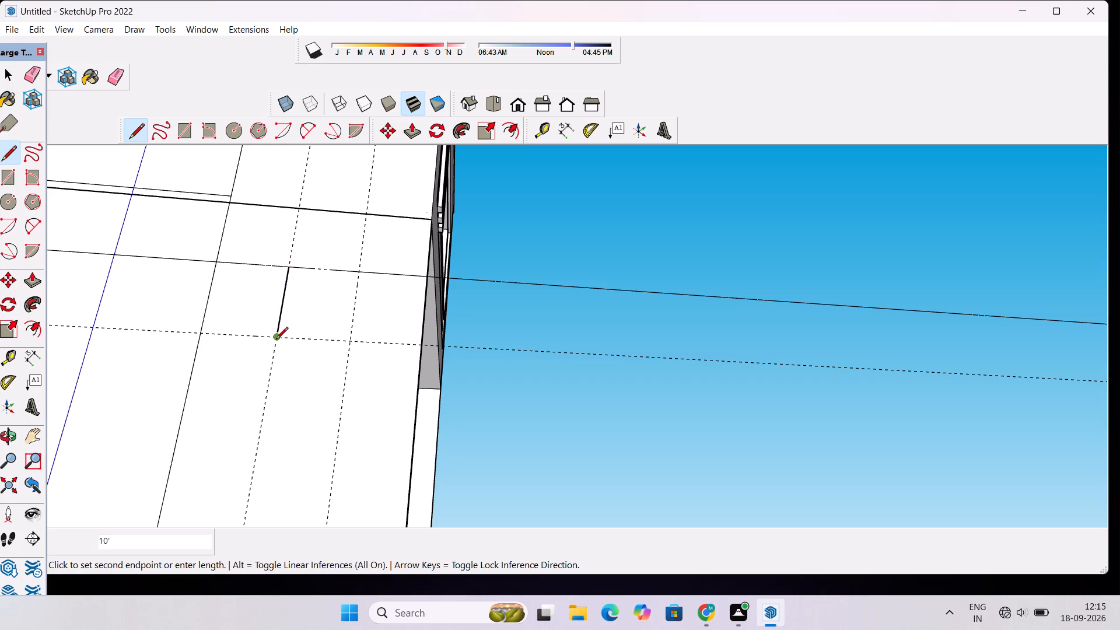
click(348, 343)
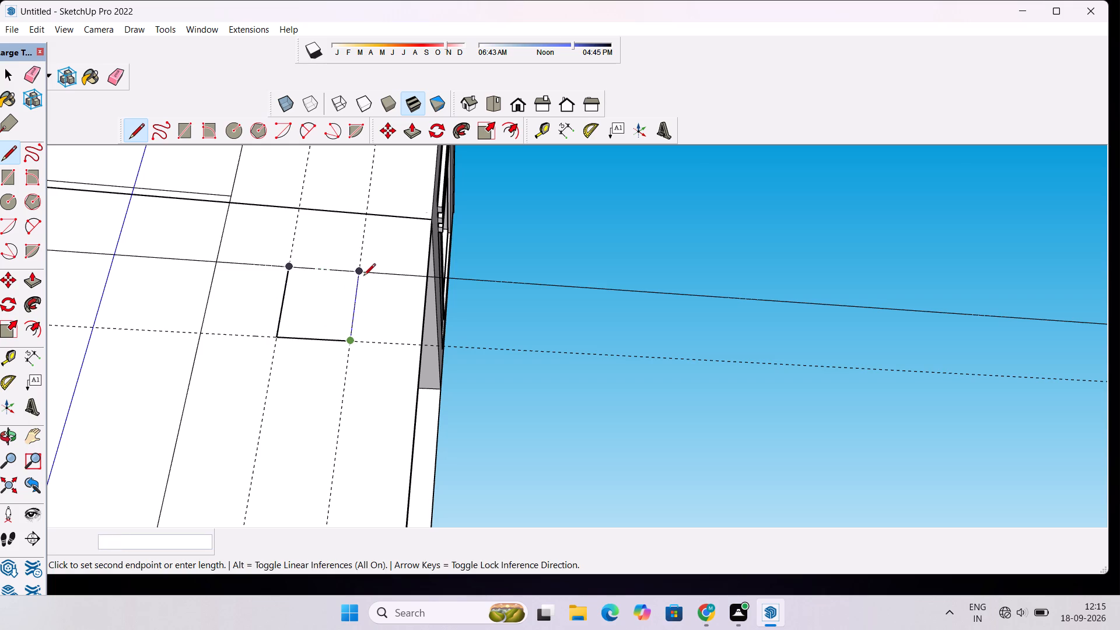
click(361, 272)
click(290, 268)
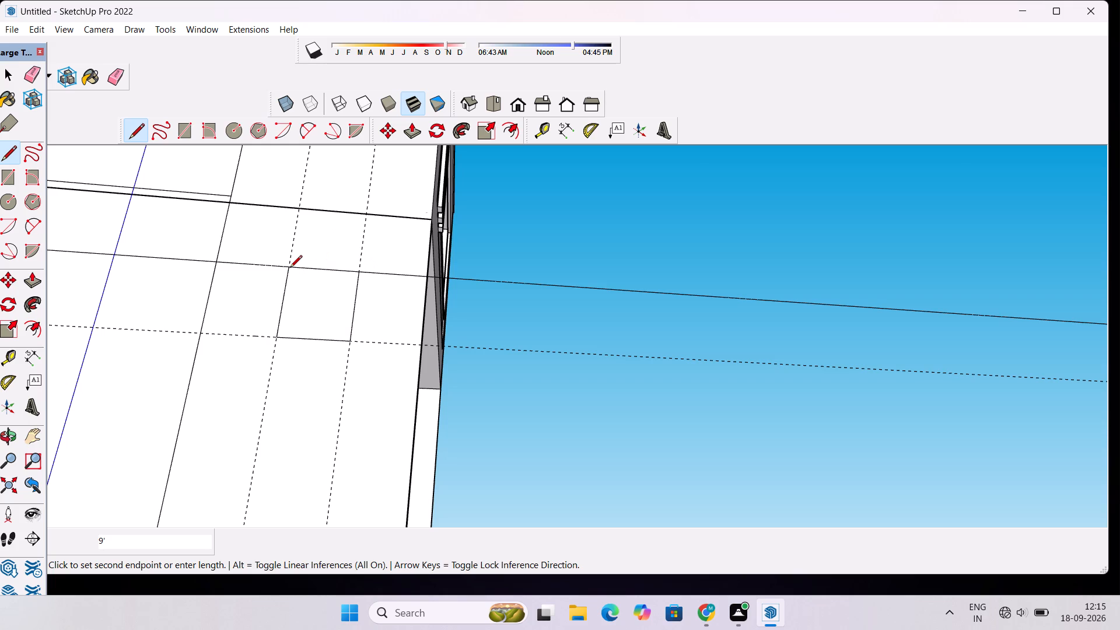
Push/Pull the side-wall rectangle inward by about 17', through the wall and into the ground-floor recess.
key(o)
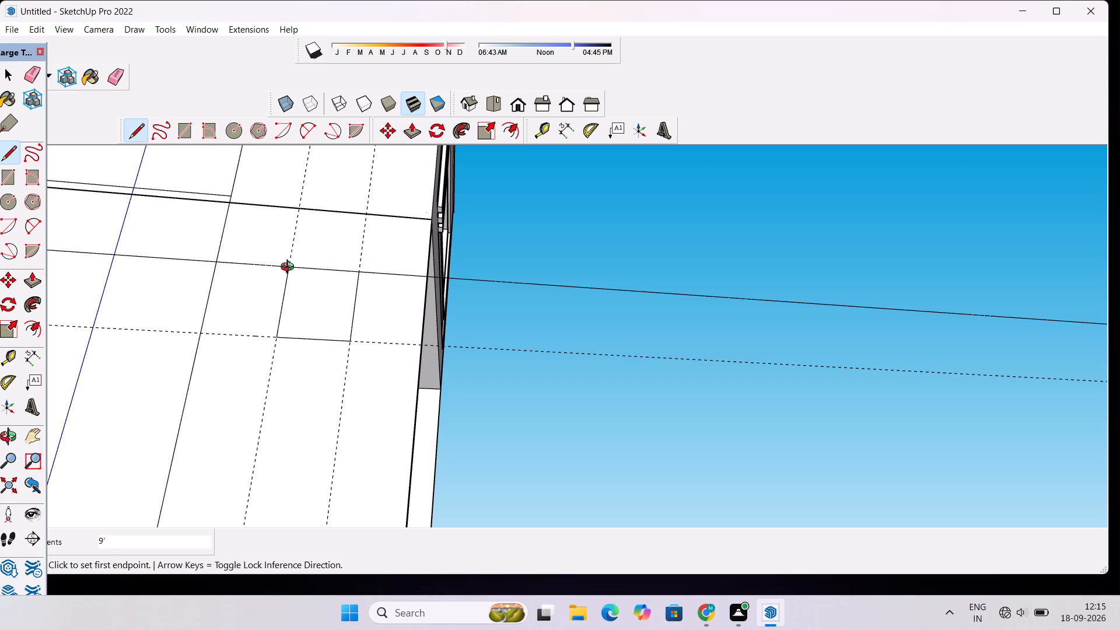
drag(401, 291, 60, 366)
drag(470, 352, 379, 363)
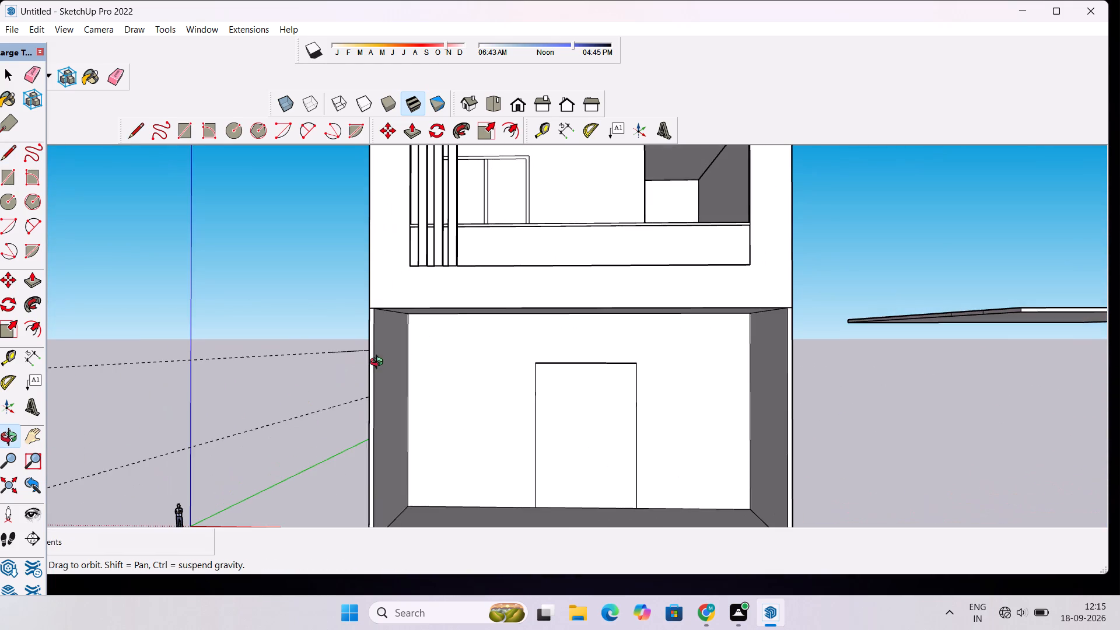
drag(331, 371, 526, 350)
scroll(440, 357, up, 3)
shift+drag(435, 355, 327, 286)
drag(388, 300, 394, 352)
scroll(390, 343, up, 3)
shift+click(417, 339)
key(p)
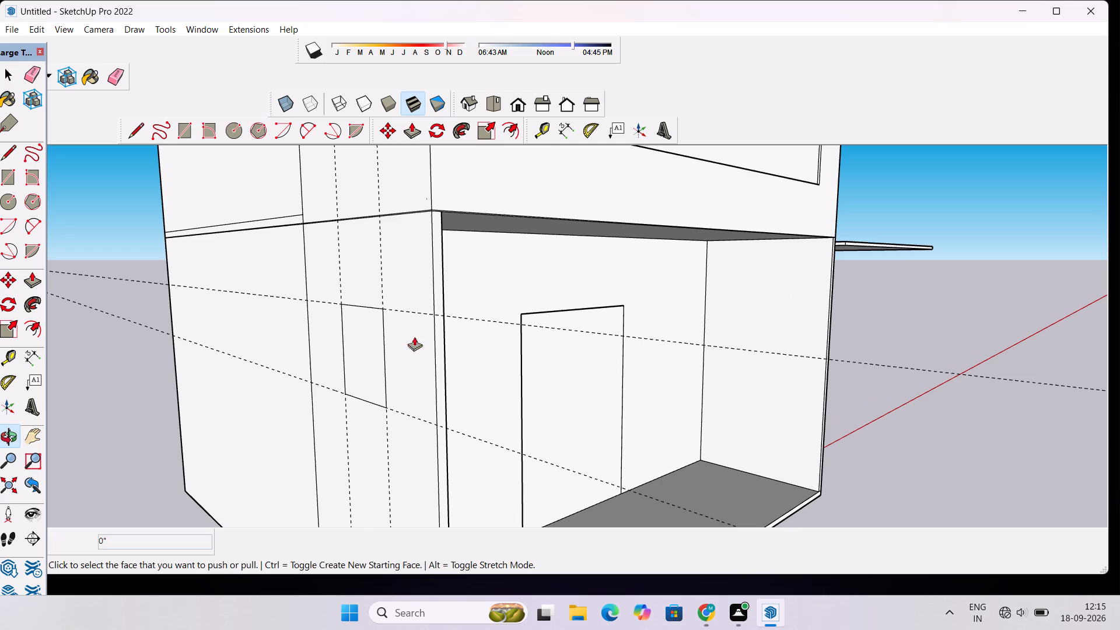
click(359, 350)
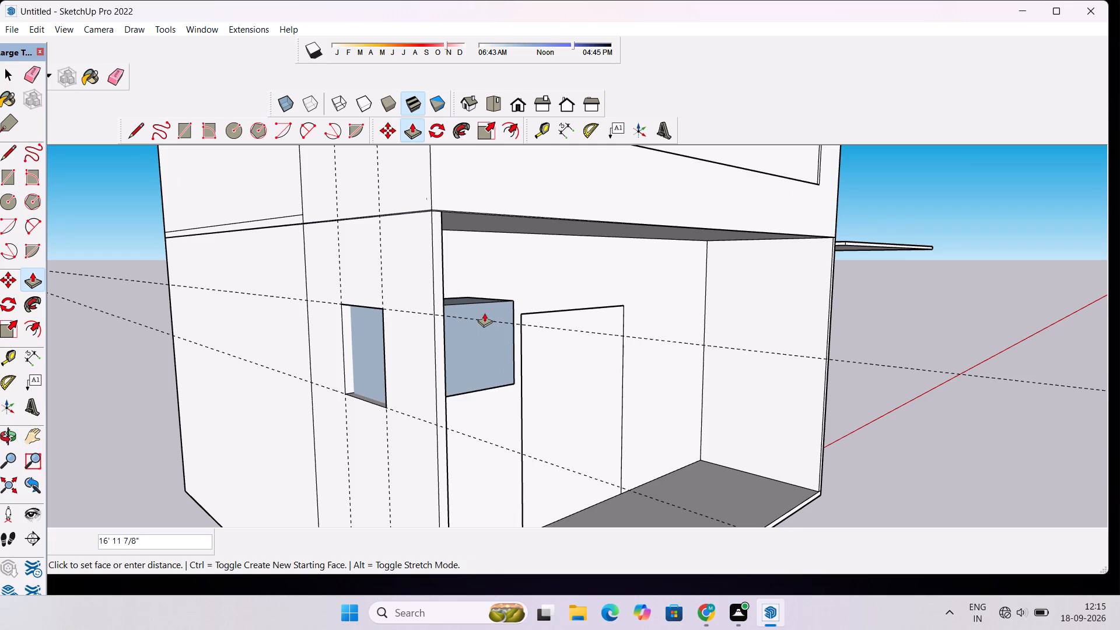
click(484, 313)
Trace the pushed box's 10' front vertical edge and 9' top edge with lines where it meets the recess side wall.
key(o)
drag(502, 342, 276, 359)
scroll(247, 365, up, 2)
shift+drag(285, 352, 314, 390)
scroll(314, 390, up, 3)
key(l)
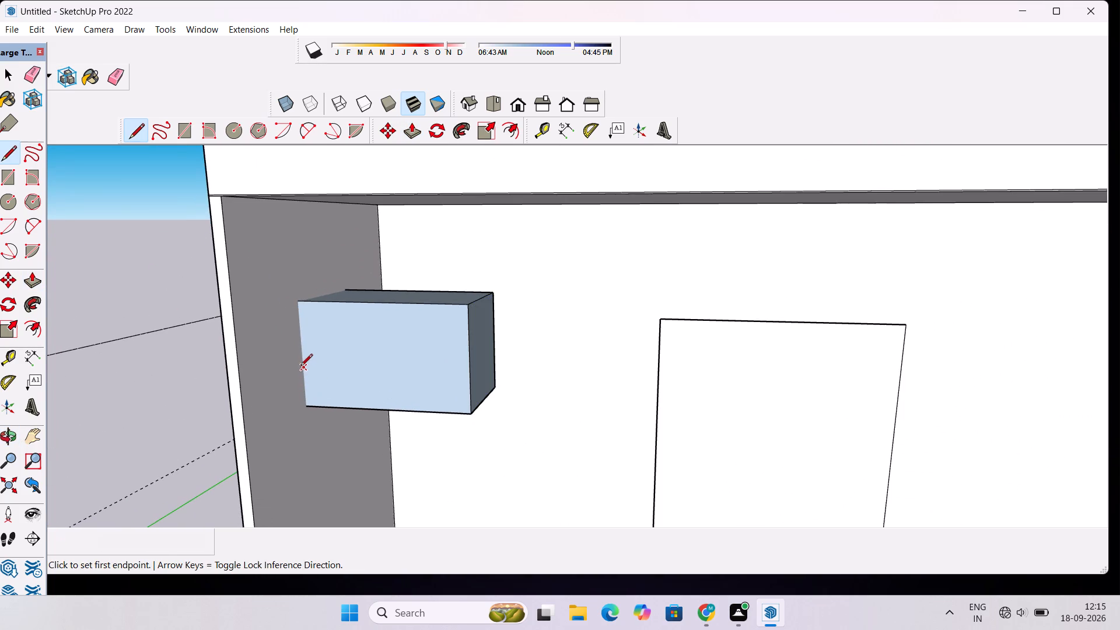
scroll(300, 365, up, 2)
click(300, 286)
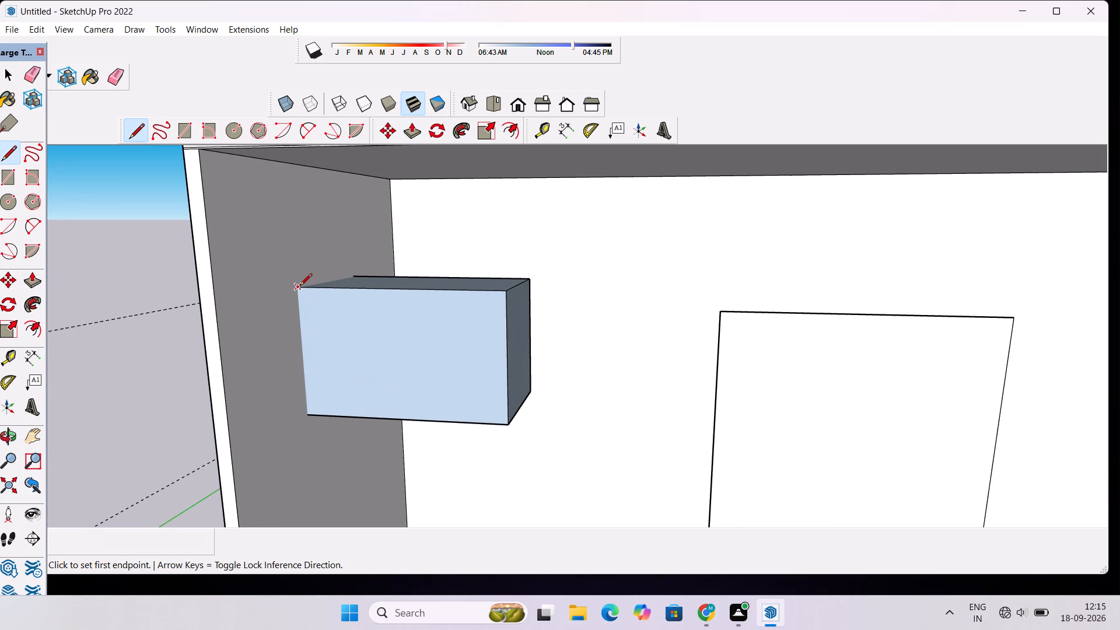
click(310, 416)
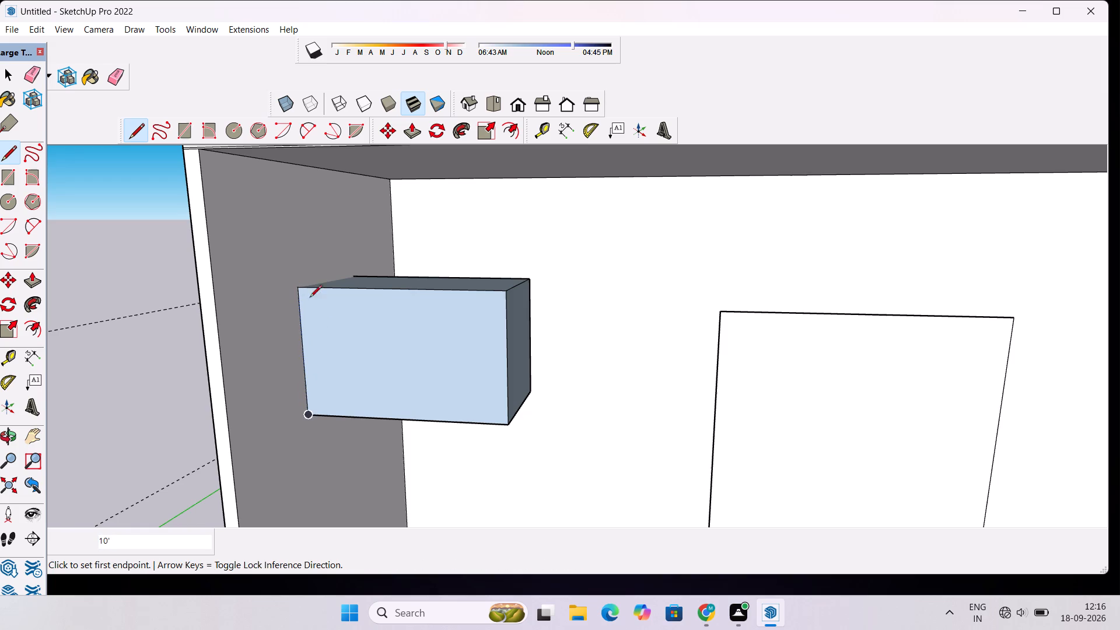
click(297, 287)
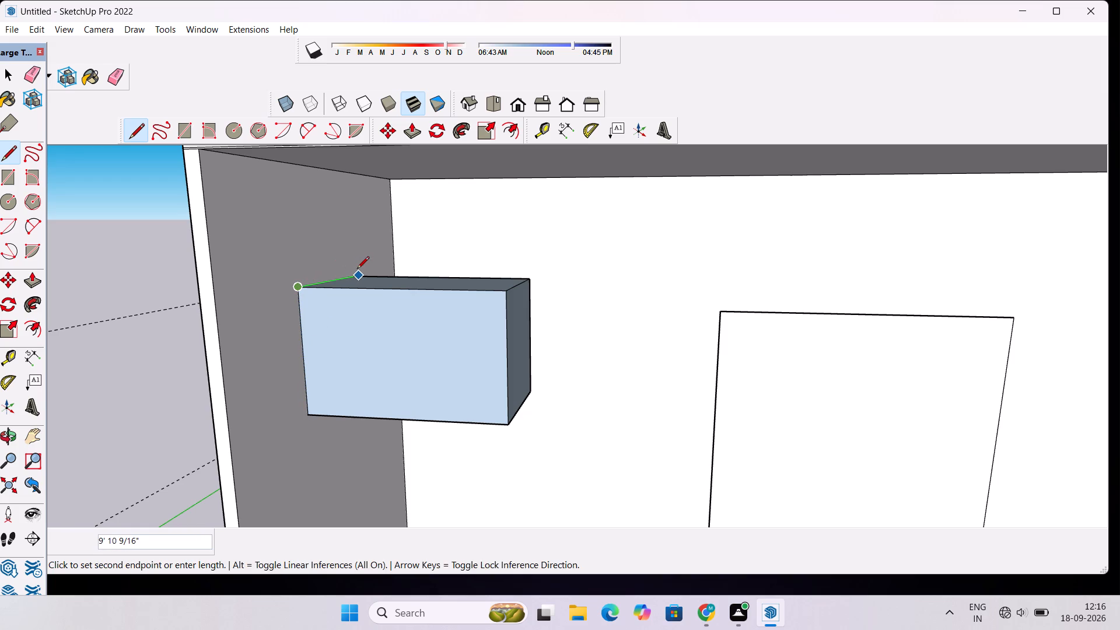
scroll(357, 269, up, 13)
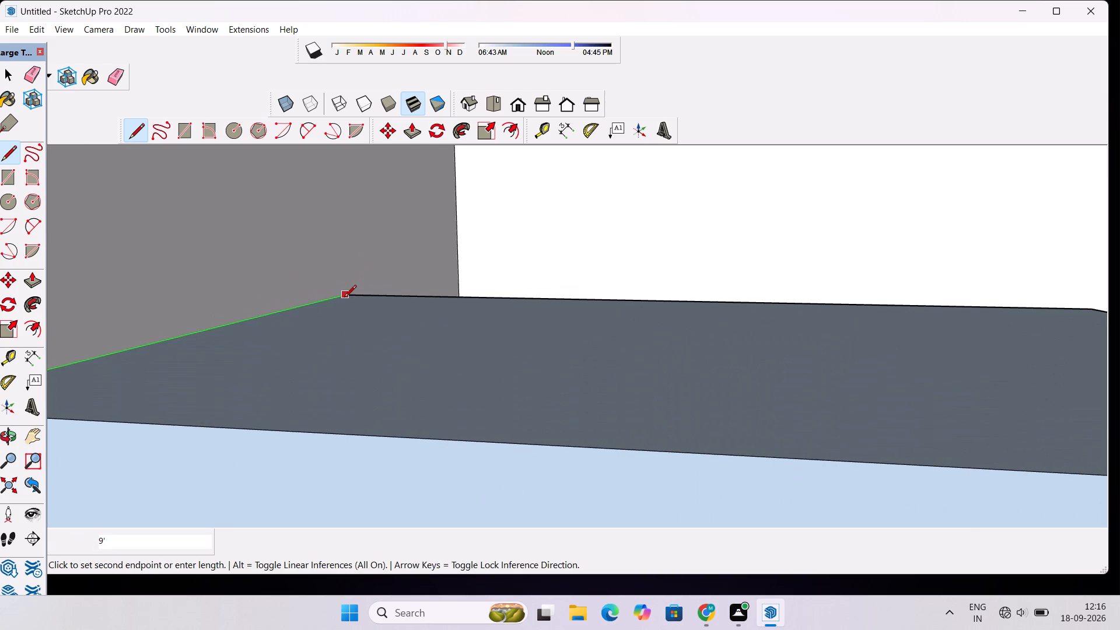
click(346, 294)
scroll(292, 285, down, 5)
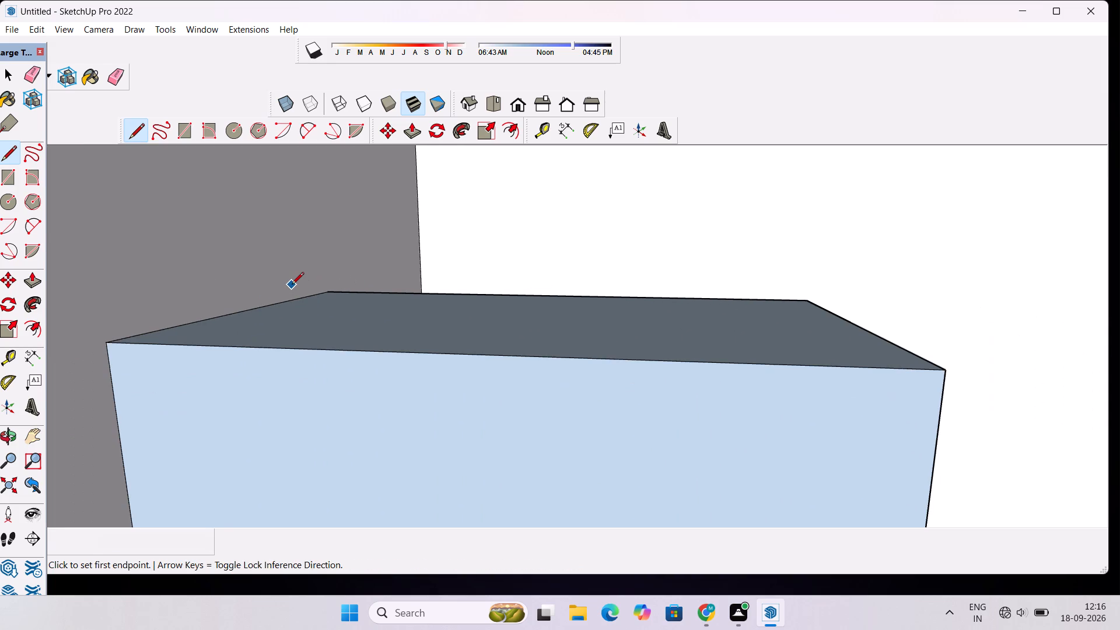
Trace the pushed box's 10' rear vertical edge with a line where it meets the recess side wall.
key(o)
drag(349, 331, 213, 293)
scroll(211, 282, down, 4)
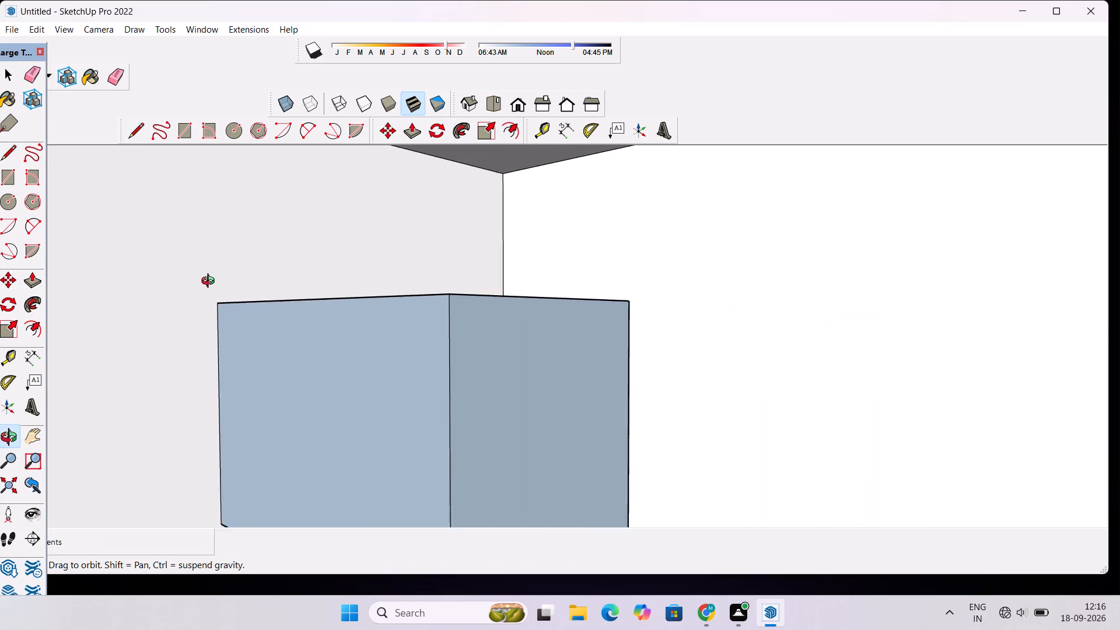
scroll(211, 282, down, 2)
drag(341, 321, 190, 348)
scroll(382, 359, up, 3)
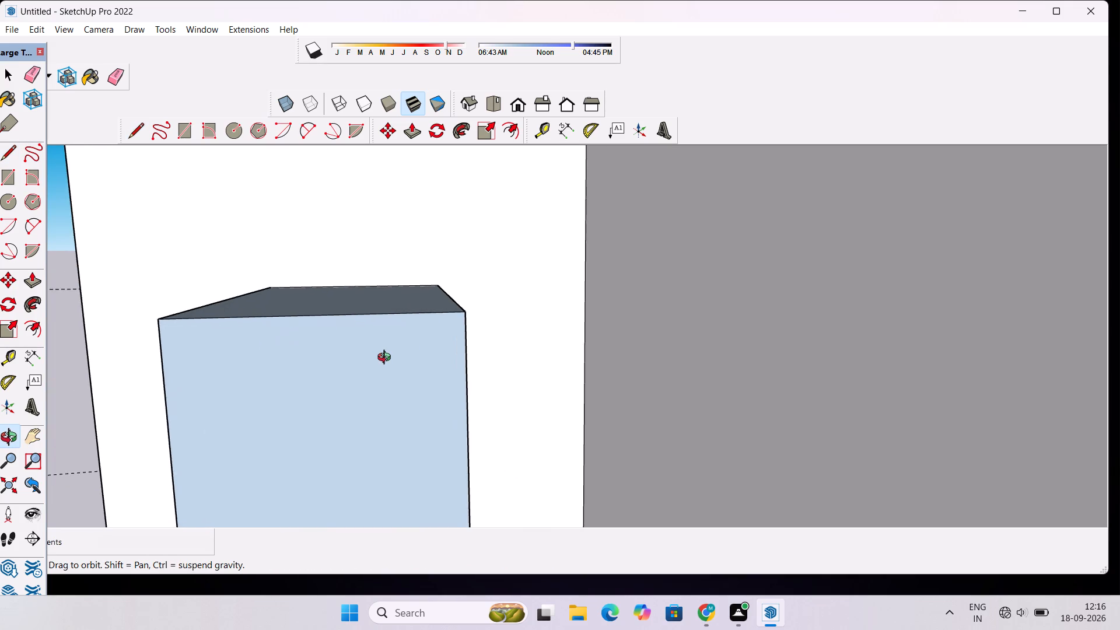
scroll(387, 359, down, 3)
drag(467, 366, 414, 375)
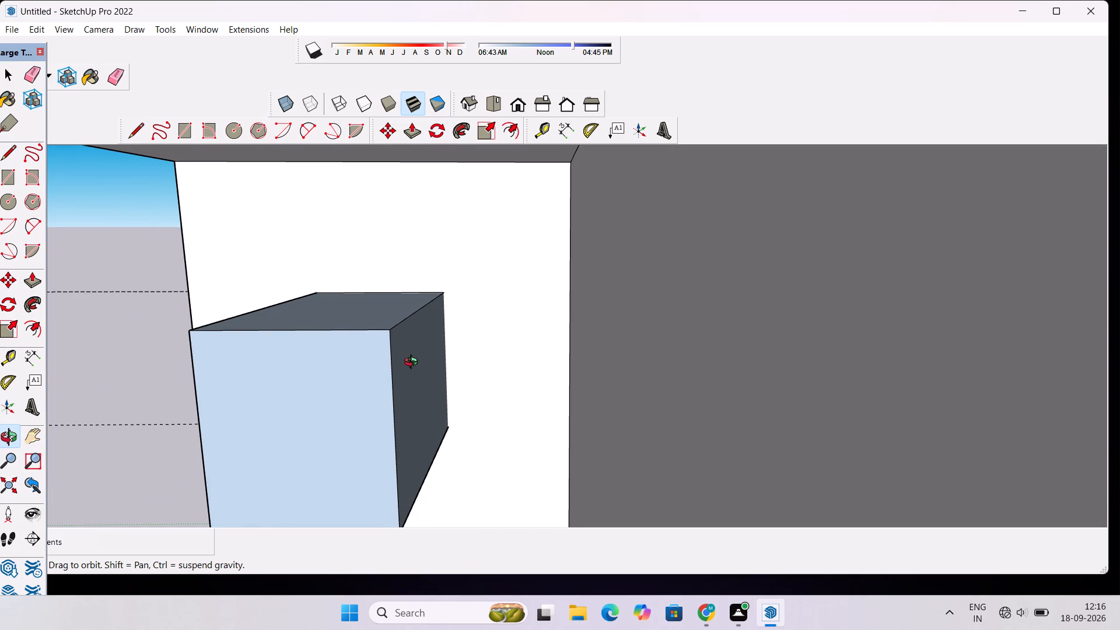
key(l)
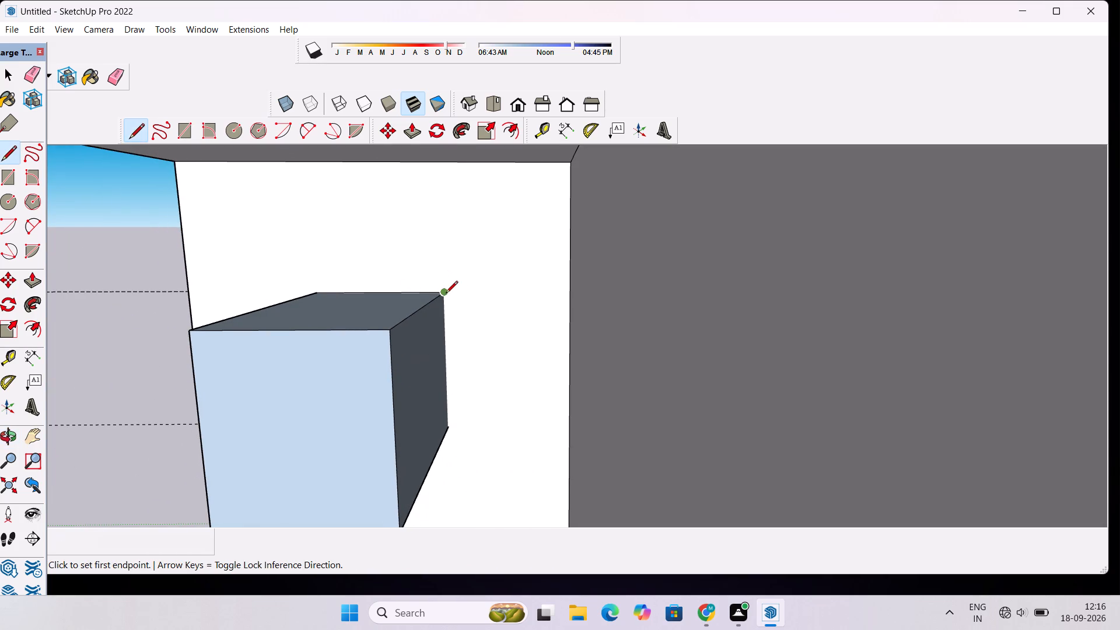
click(444, 294)
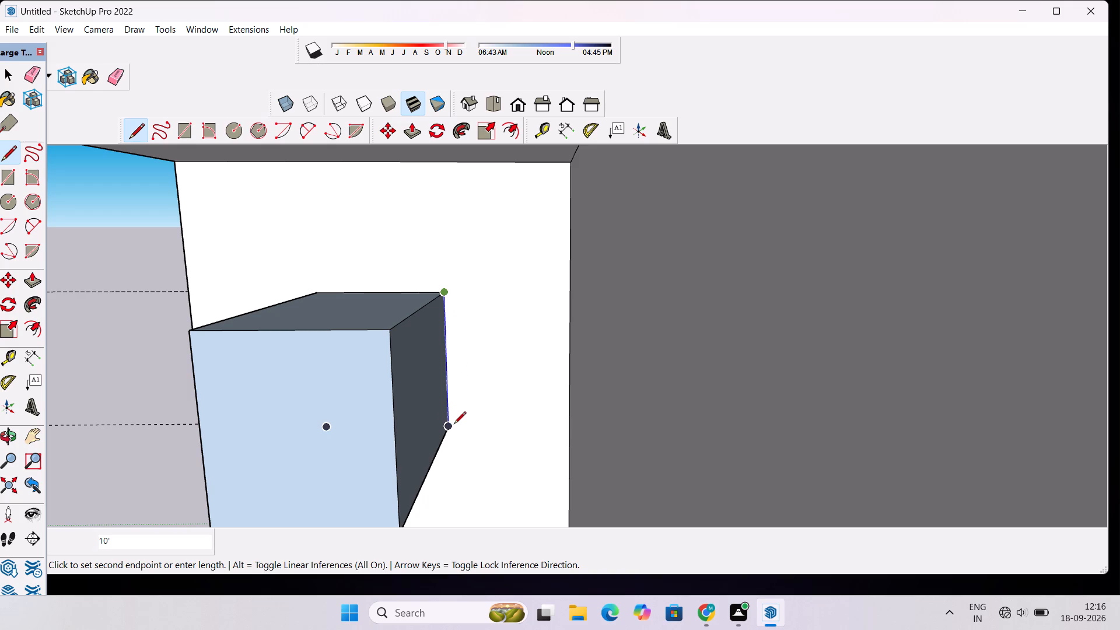
click(449, 427)
Trace the pushed box's 9' bottom edge with a line where it meets the recess side wall.
key(o)
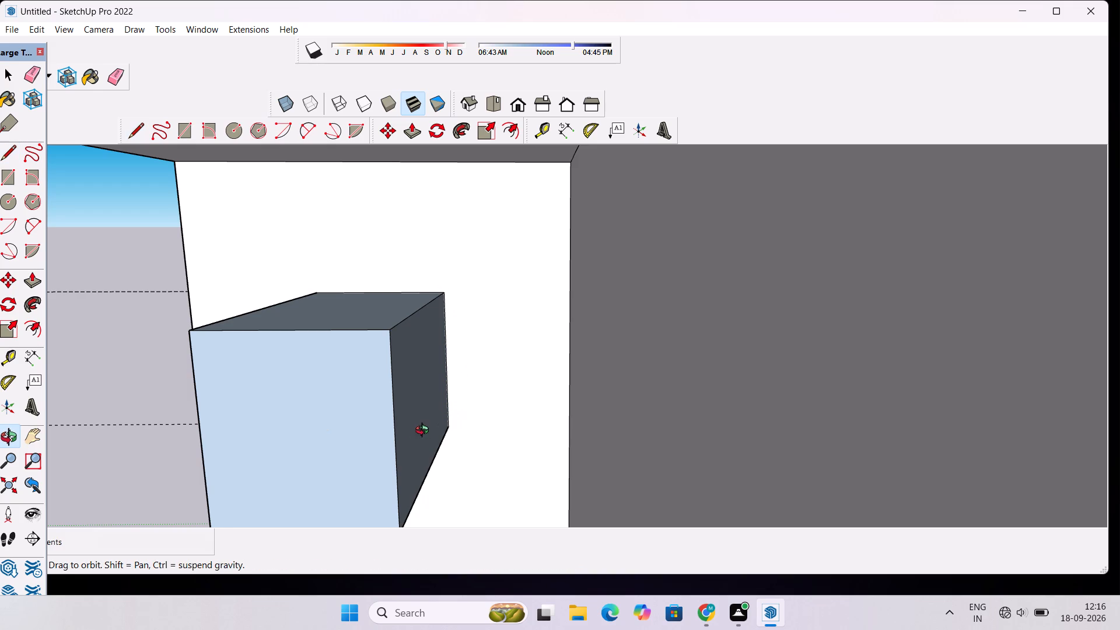
drag(401, 454, 408, 332)
scroll(409, 320, down, 3)
scroll(325, 438, up, 11)
key(l)
click(319, 389)
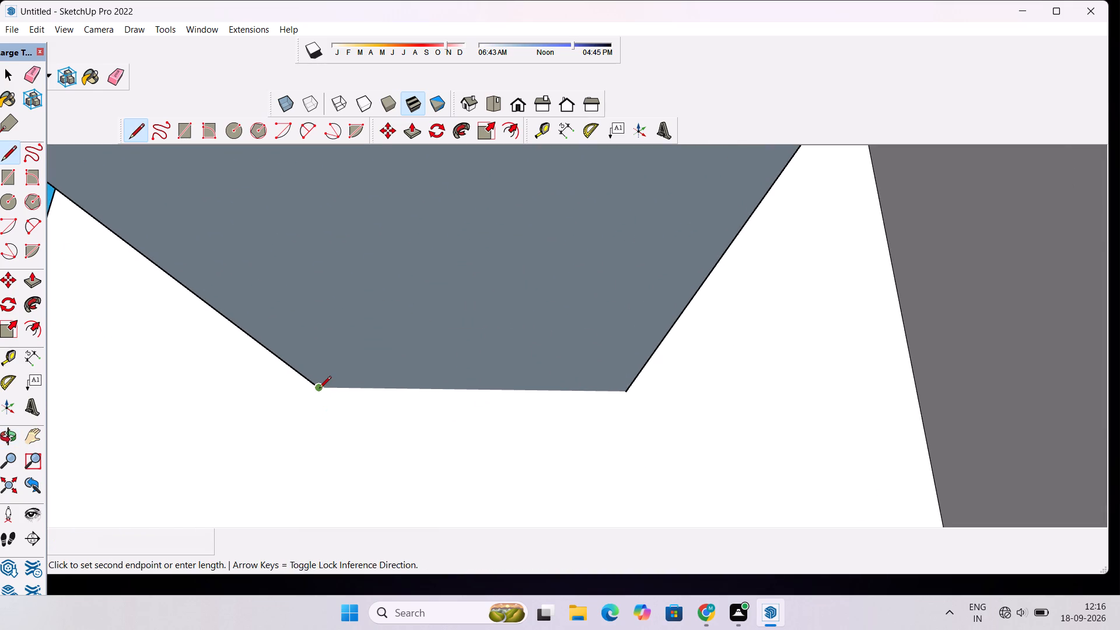
click(626, 391)
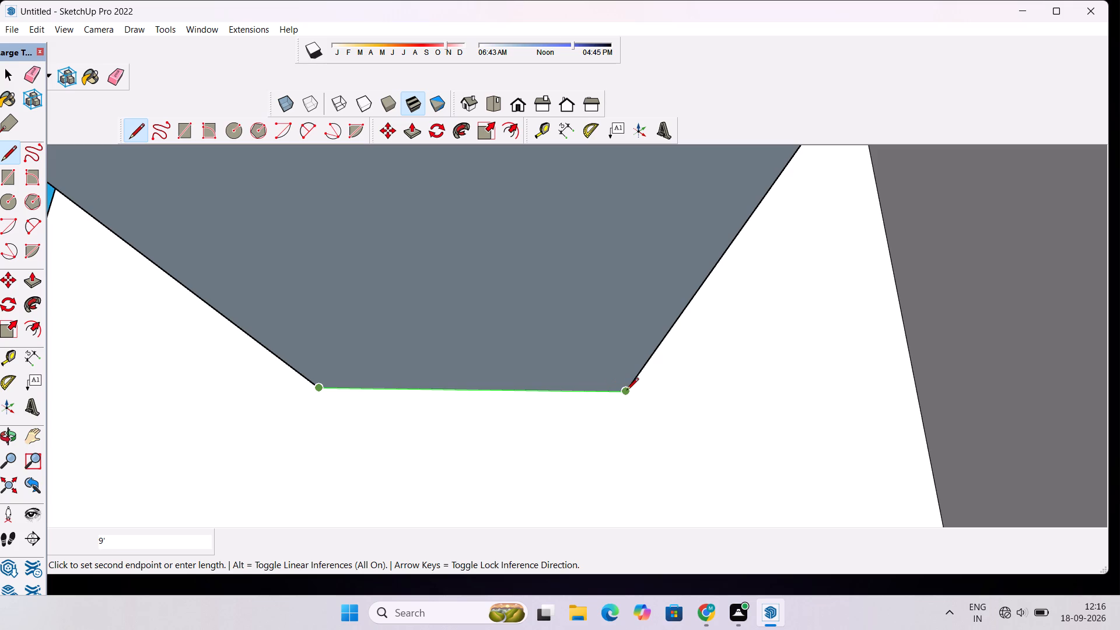
key(space)
Erase the edges of the box projecting into the ground-floor recess, keeping the traced rectangle on the side wall.
scroll(387, 387, down, 7)
key(o)
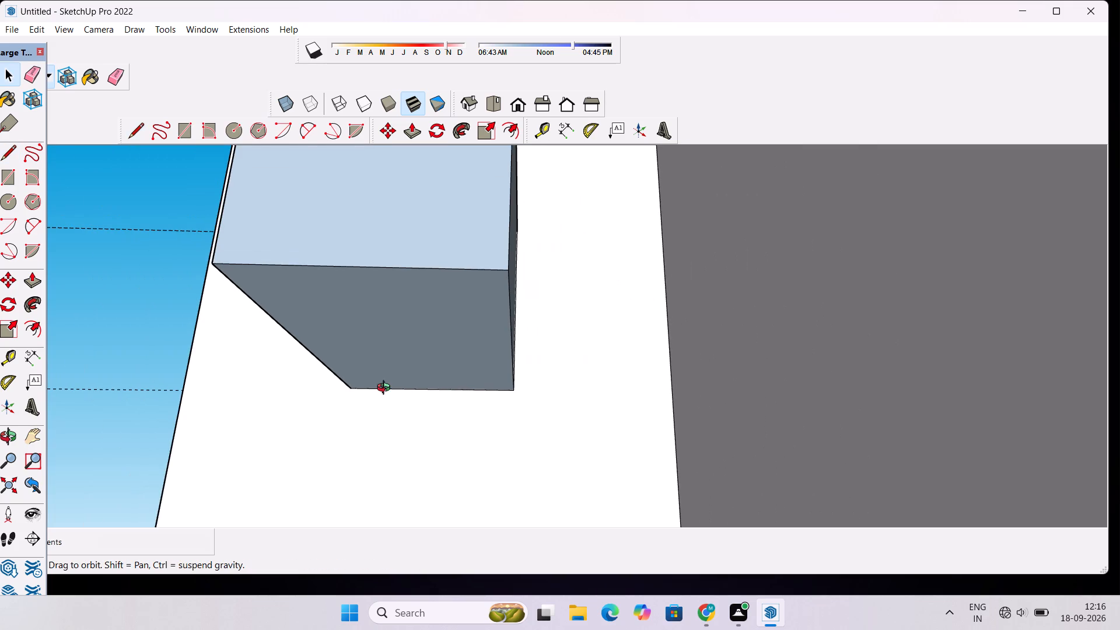
drag(396, 401, 447, 463)
scroll(447, 464, down, 6)
drag(401, 449, 489, 509)
scroll(425, 481, down, 2)
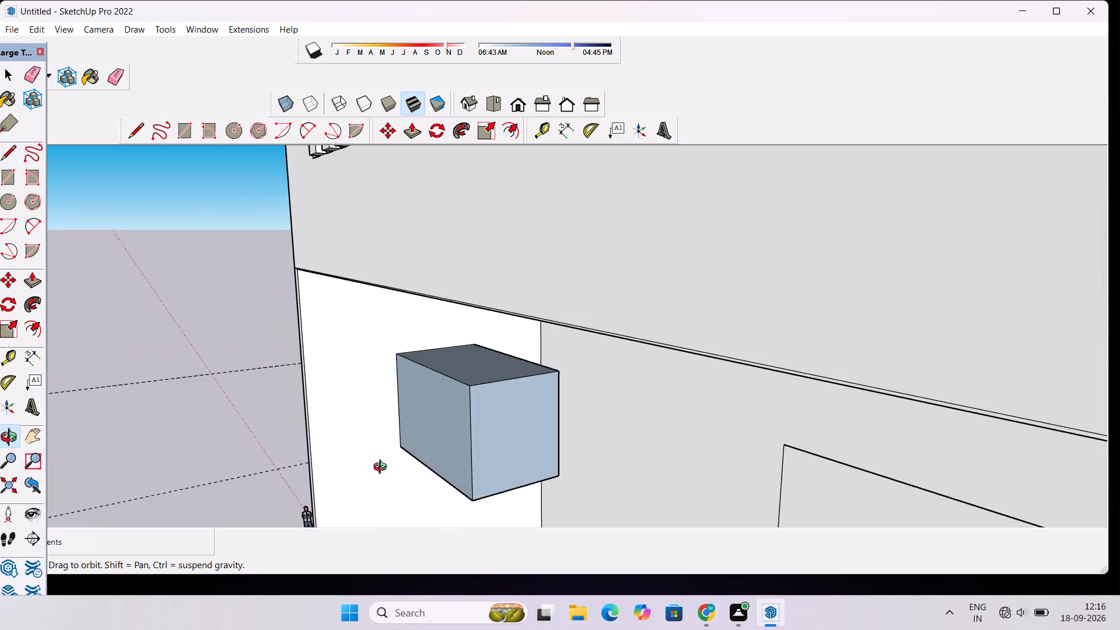
drag(411, 475, 480, 477)
scroll(493, 433, up, 2)
shift+click(493, 433)
key(e)
drag(538, 365, 534, 384)
drag(523, 333, 482, 391)
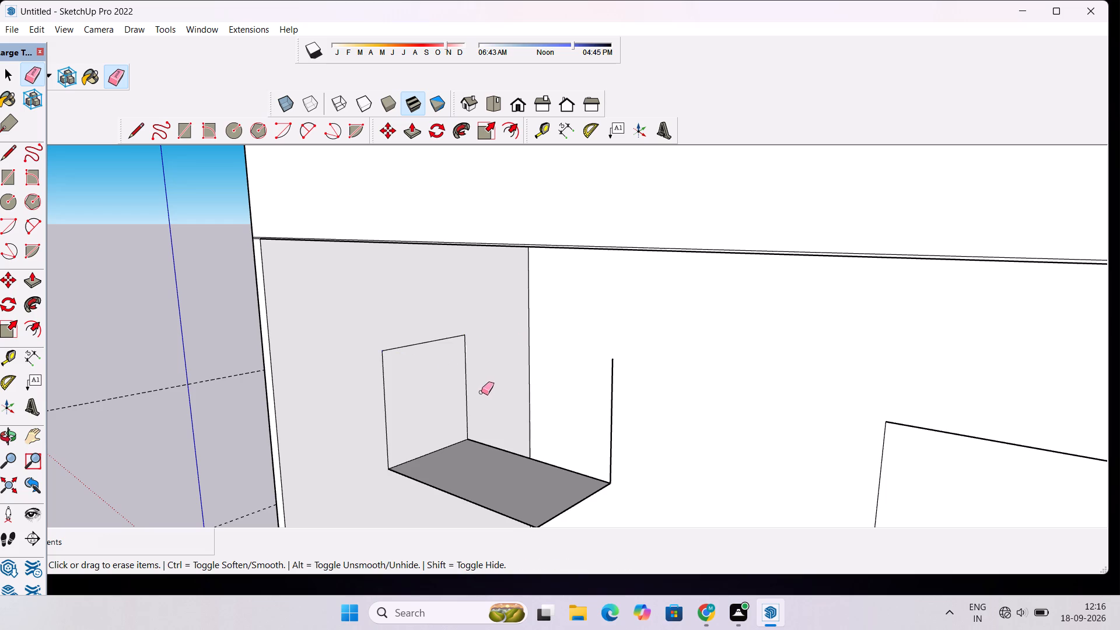
drag(617, 383, 609, 397)
scroll(576, 379, down, 4)
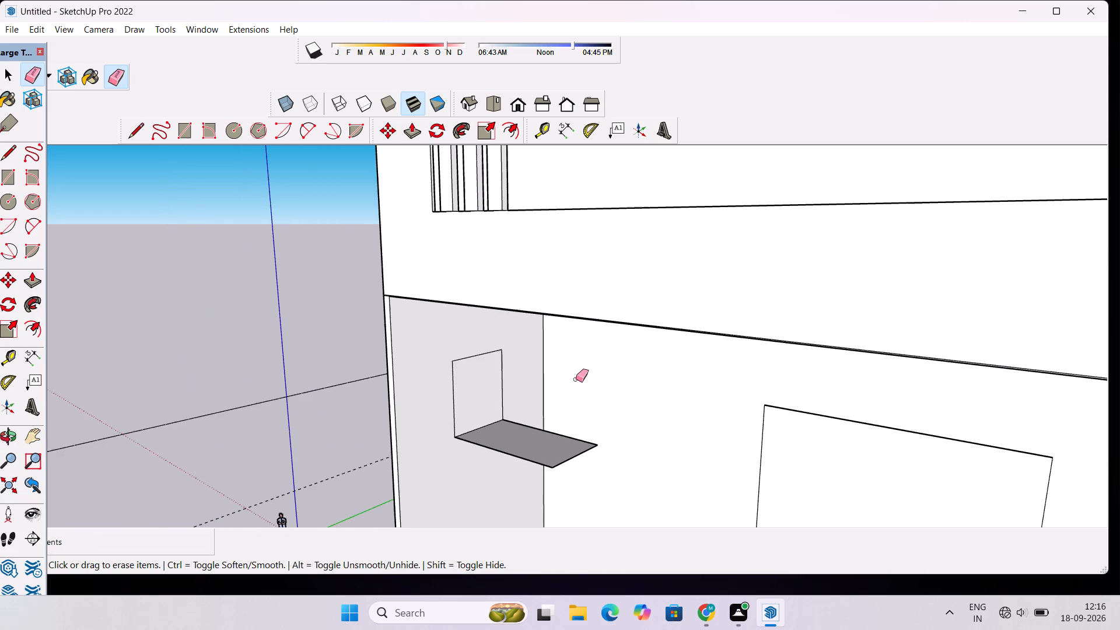
scroll(498, 487, up, 5)
drag(531, 370, 488, 475)
click(652, 423)
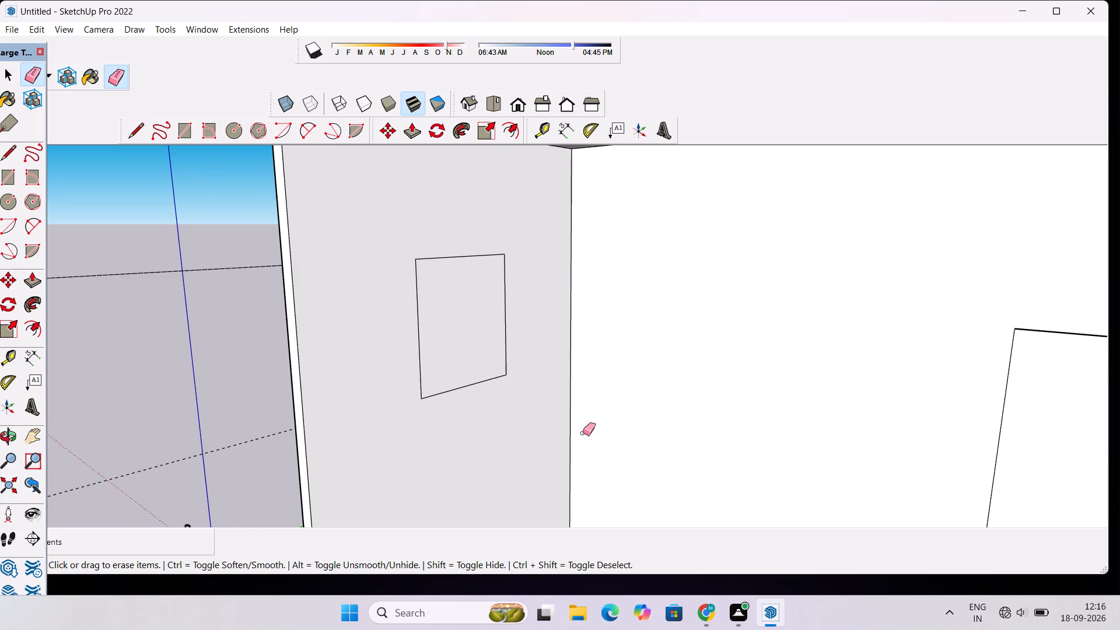
Push/Pull the traced rectangle on the recess side wall outward by about 12', through the wall and beyond the exterior face.
key(p)
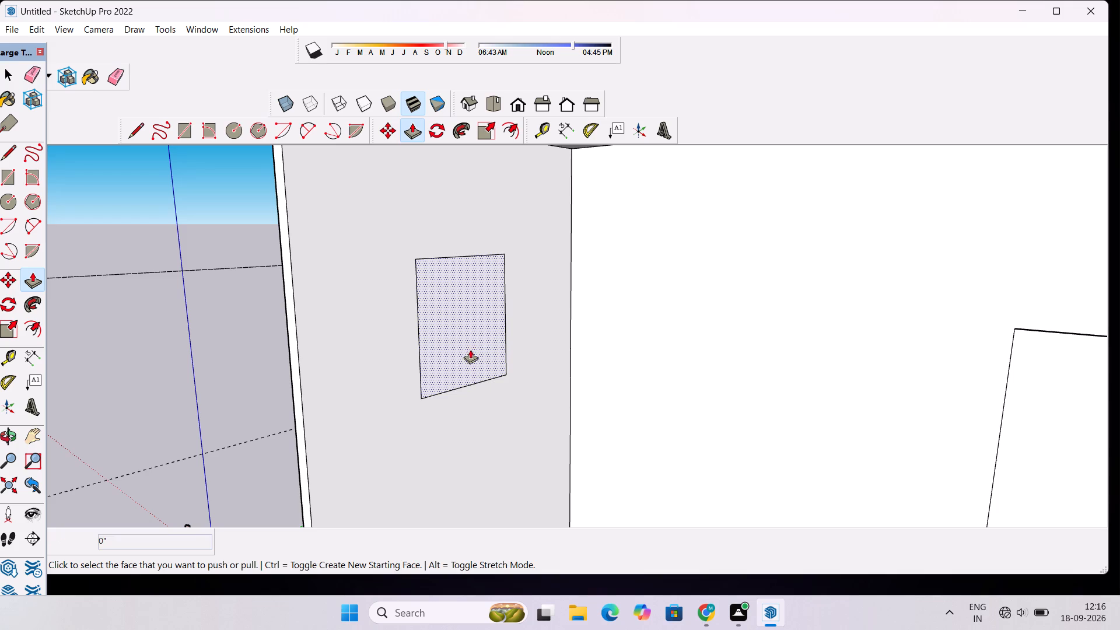
key(space)
key(p)
click(469, 350)
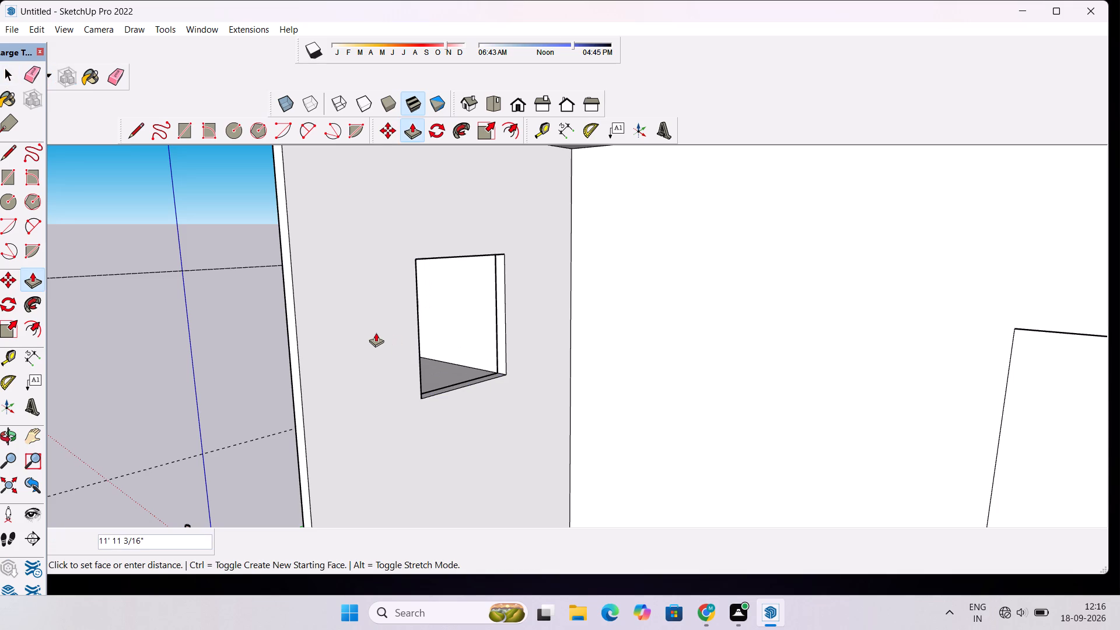
click(368, 329)
Erase the edges of the box projecting outside the side wall, leaving the 9' by 10' opening through the wall.
text(po)
drag(366, 329, 565, 308)
drag(503, 375, 529, 452)
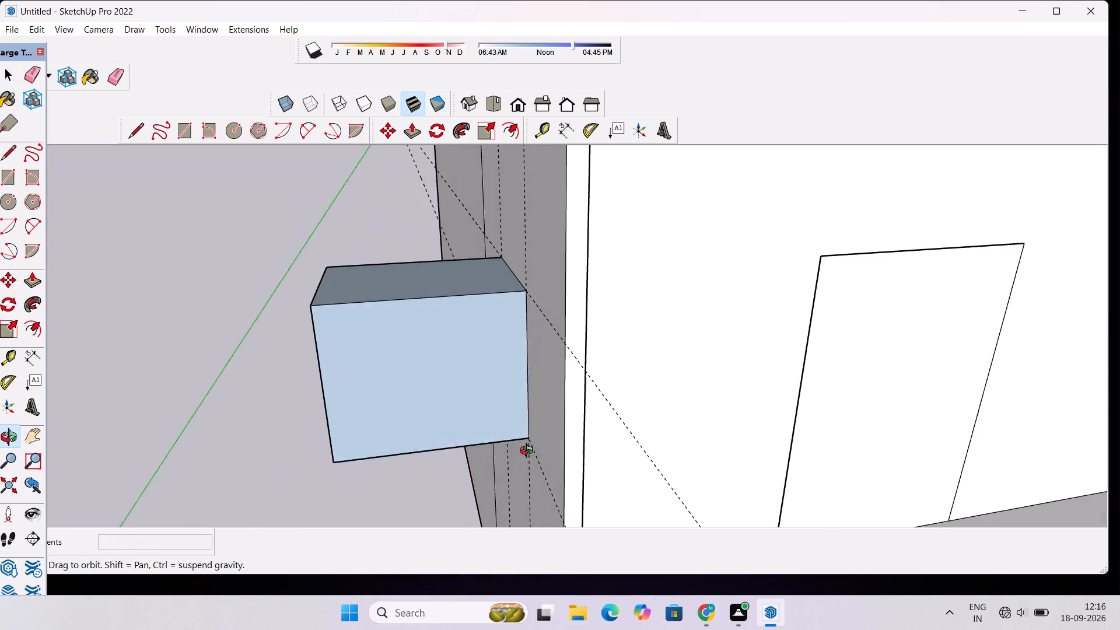
drag(529, 452, 531, 457)
scroll(531, 451, down, 1)
key(space)
key(e)
drag(388, 277, 390, 299)
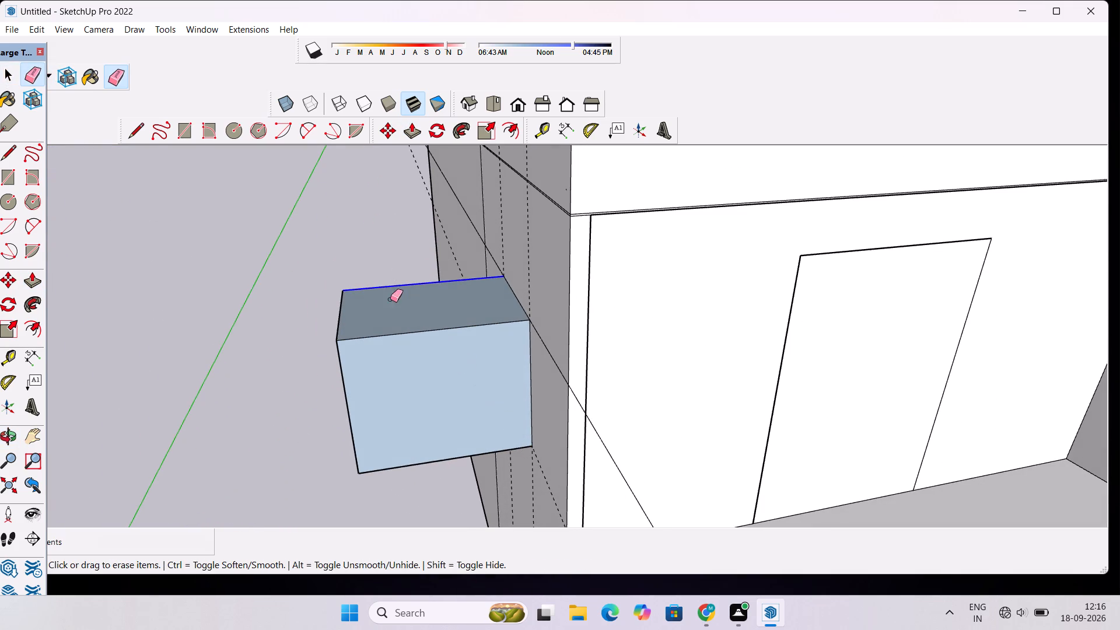
drag(390, 299, 411, 379)
drag(379, 347, 401, 460)
drag(356, 325, 354, 334)
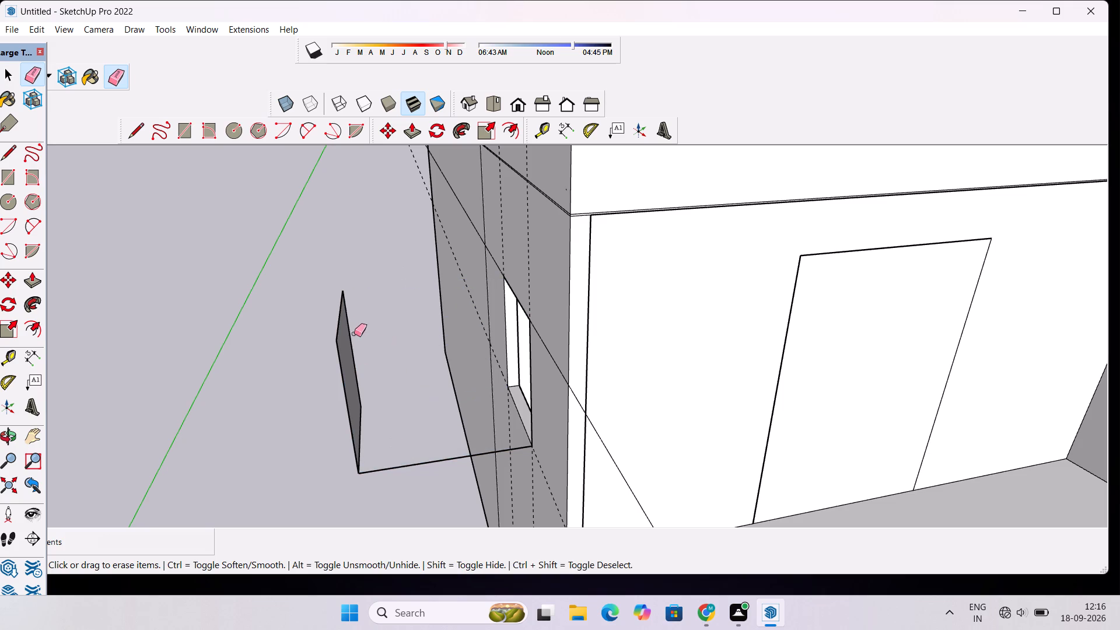
drag(354, 334, 394, 474)
drag(316, 271, 351, 334)
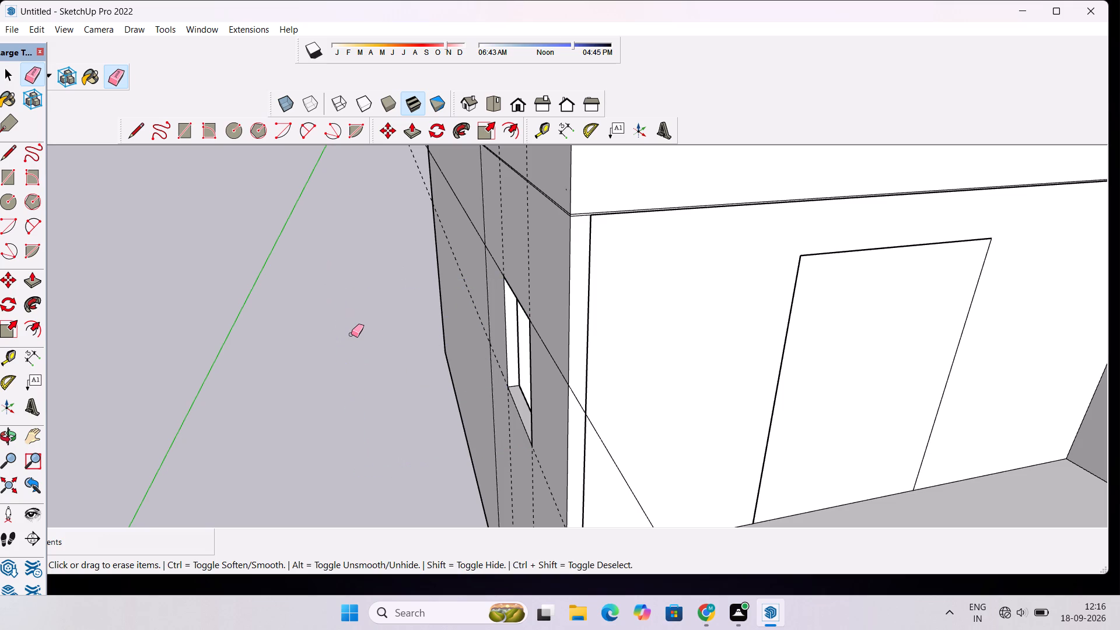
Measure the width of the new side-wall opening along its top edge with the Dimension tool.
key(o)
drag(407, 367, 248, 295)
scroll(248, 295, down, 6)
scroll(363, 367, up, 4)
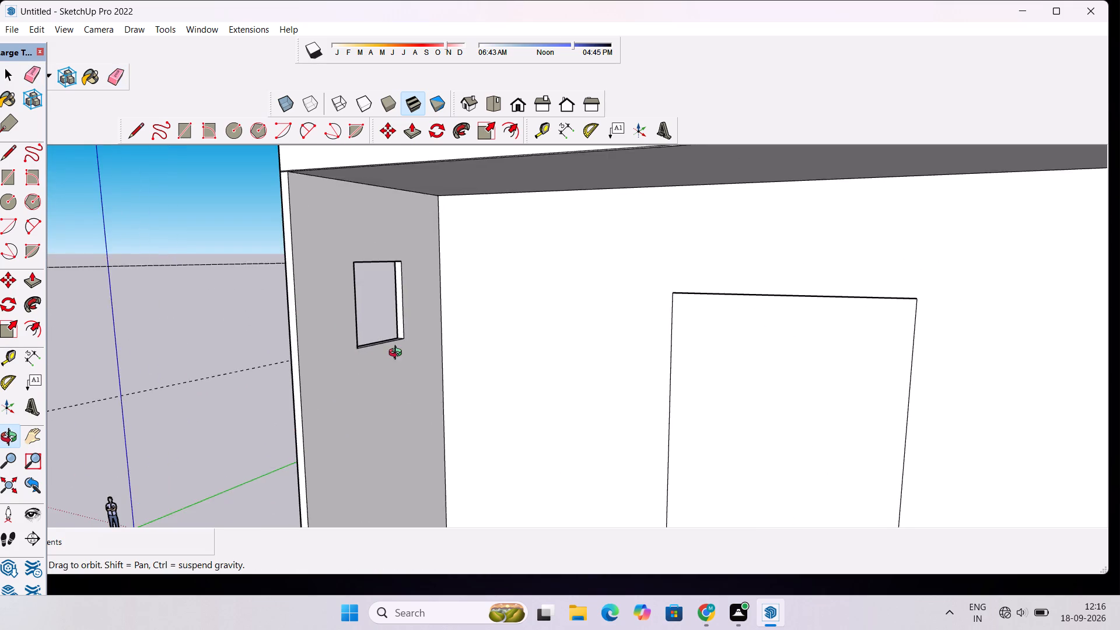
drag(398, 354, 403, 414)
scroll(394, 391, up, 9)
scroll(388, 386, down, 16)
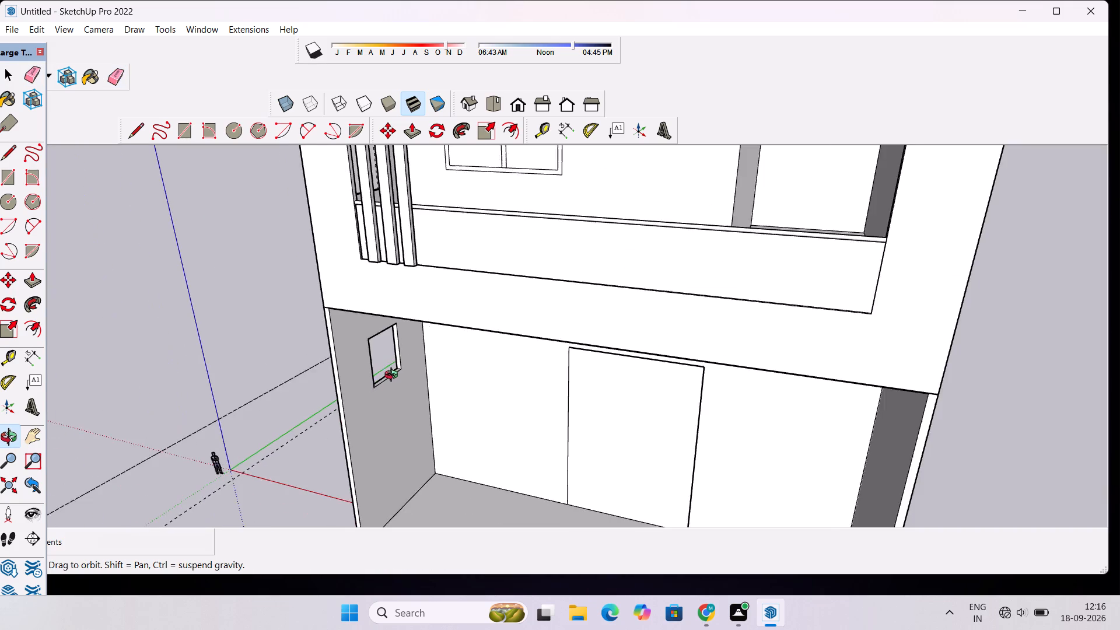
drag(346, 407, 657, 290)
drag(442, 360, 515, 369)
click(33, 355)
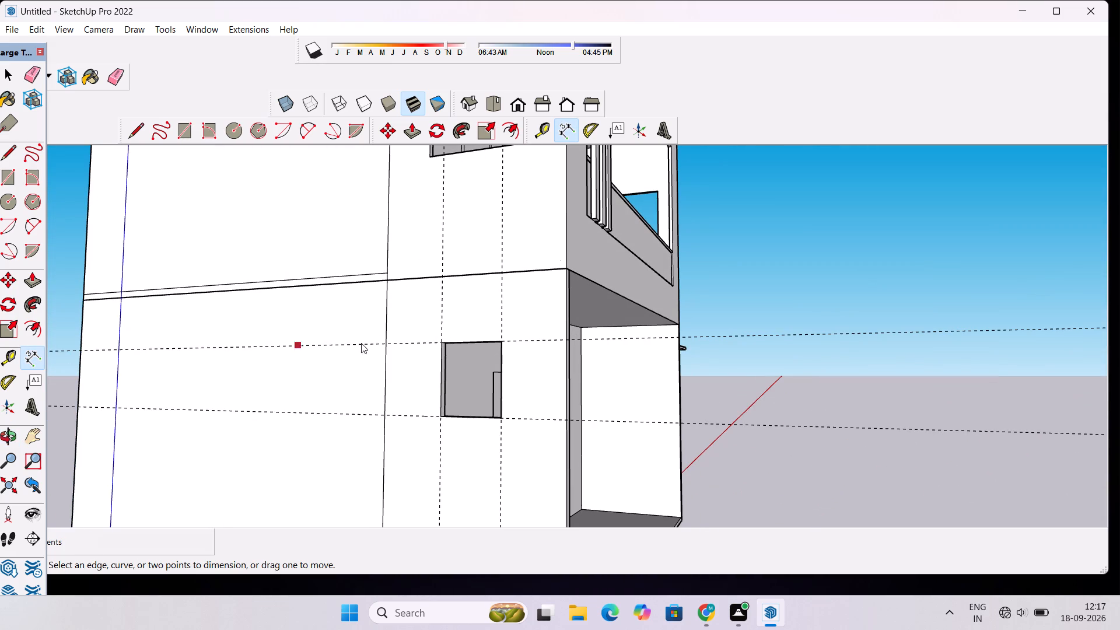
click(440, 342)
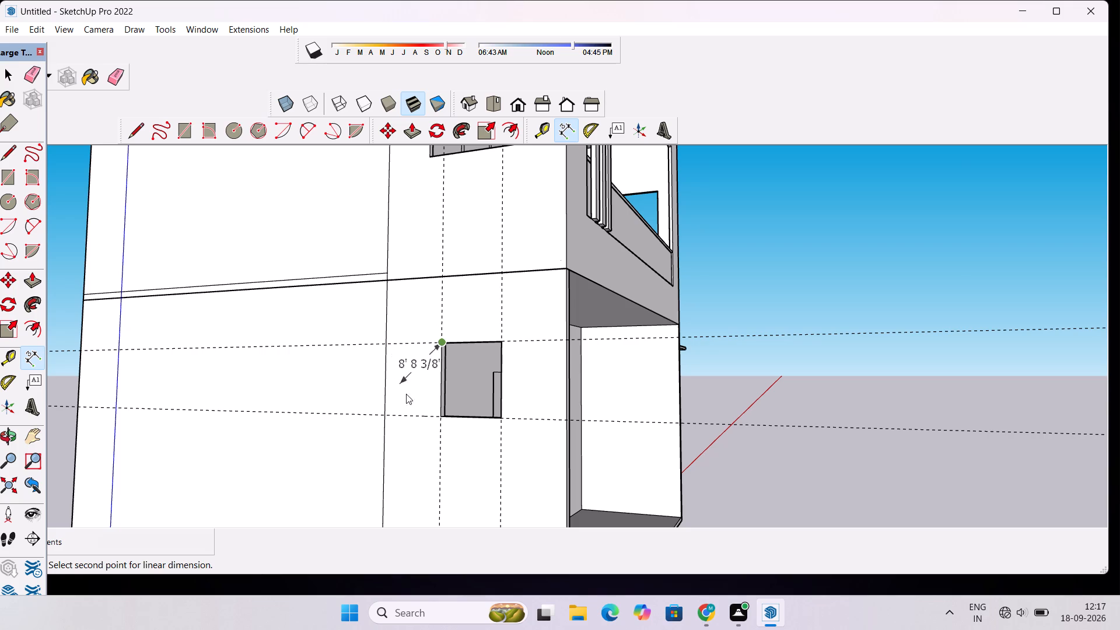
scroll(440, 418, up, 5)
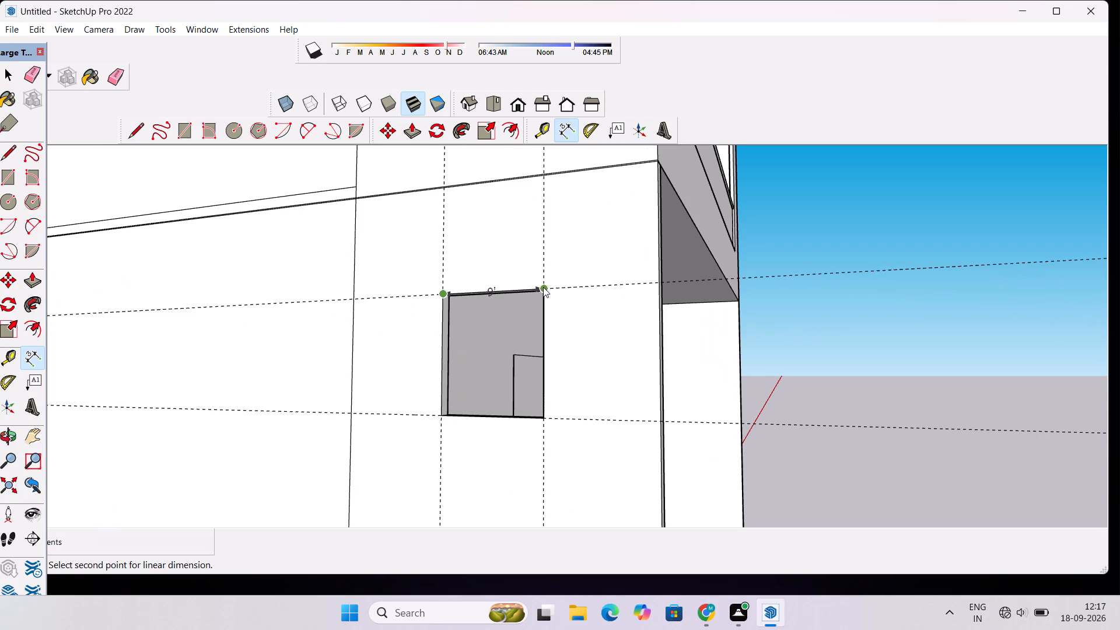
key(space)
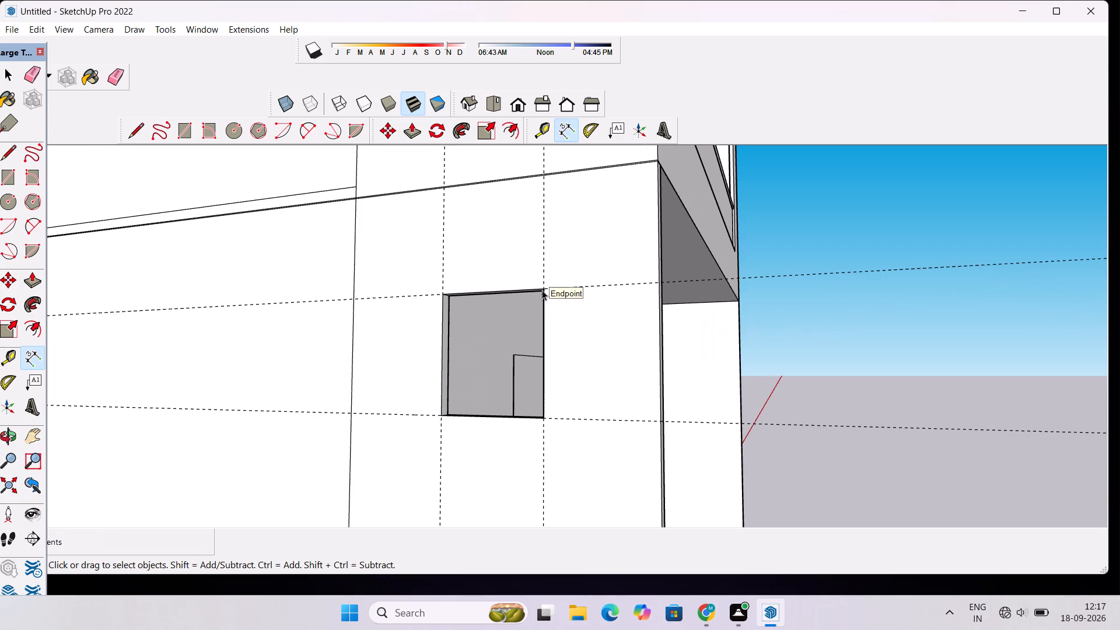
Measure the distance from the side wall's front corner to the opening's nearest top corner.
click(29, 353)
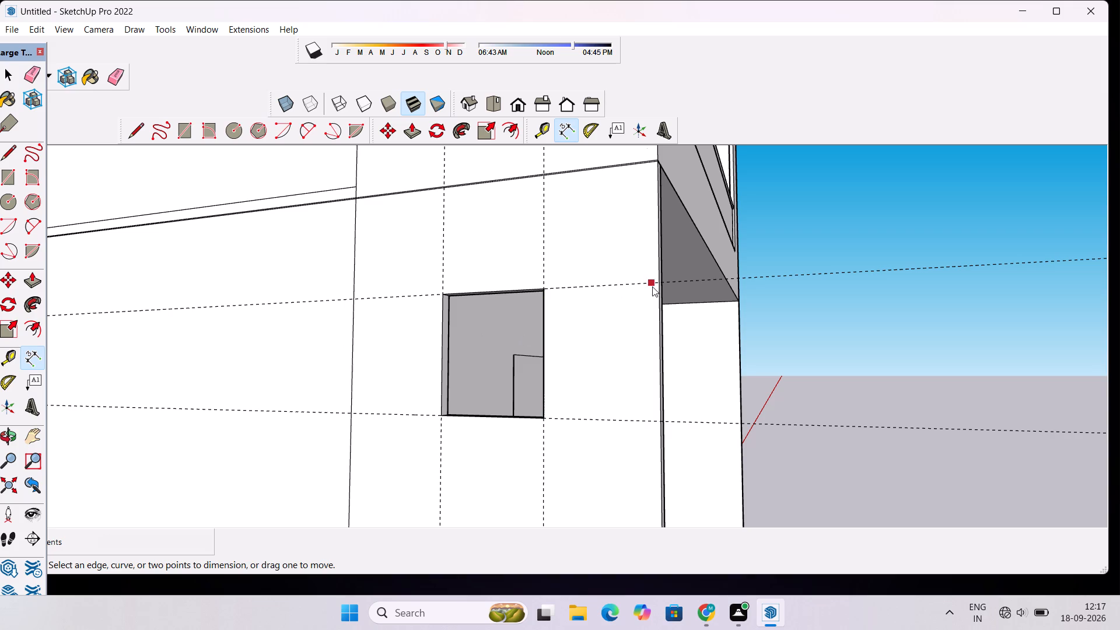
click(659, 281)
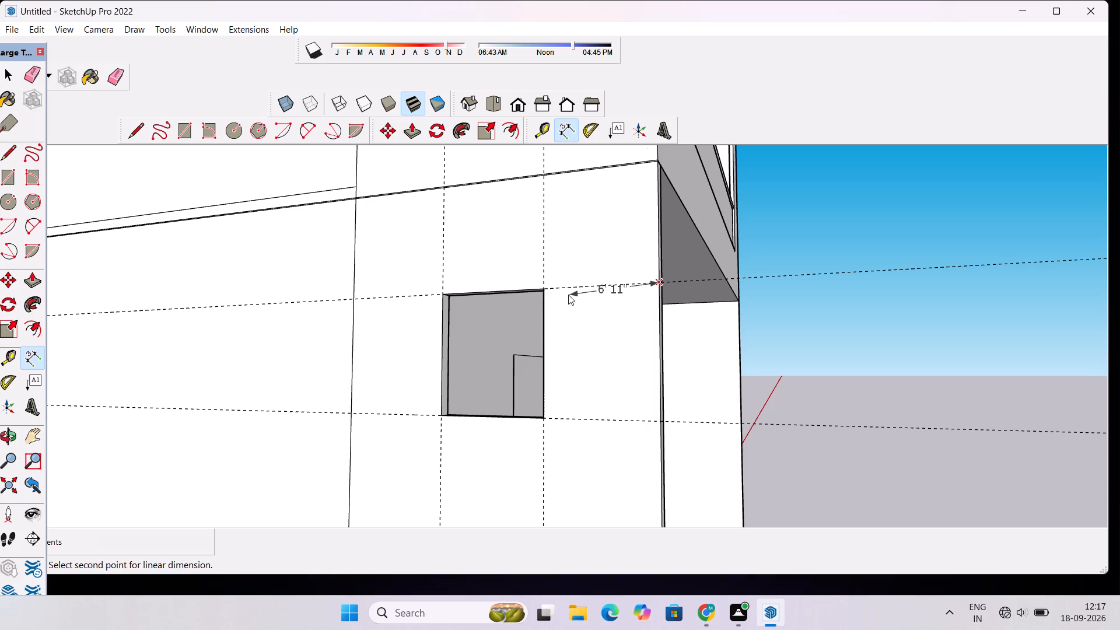
scroll(562, 293, up, 4)
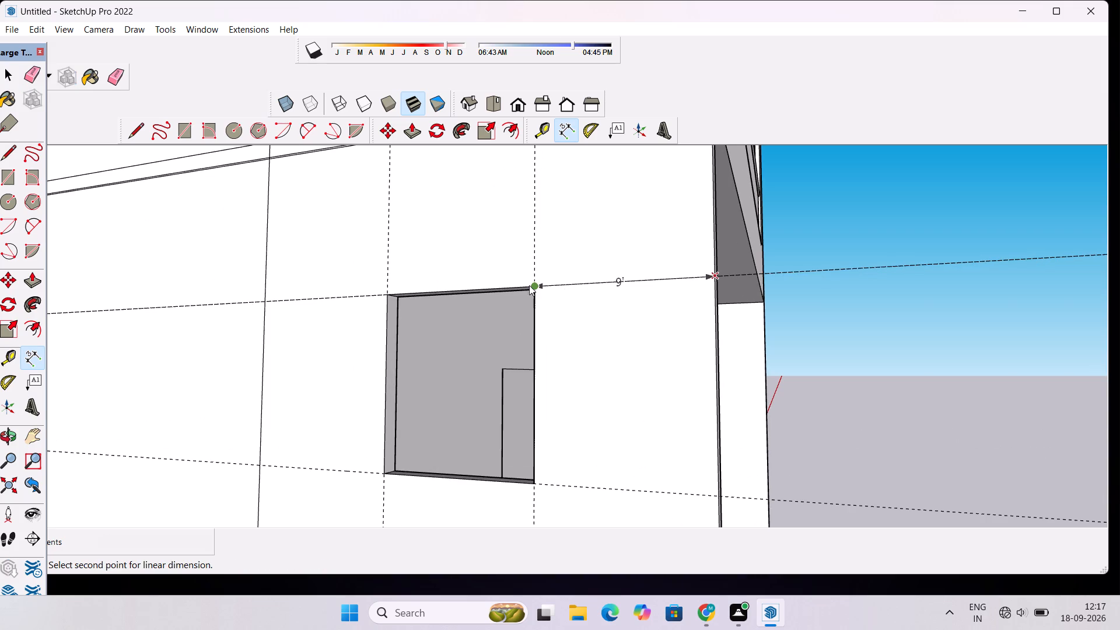
key(space)
Erase the two horizontal and two vertical guide lines around the side-wall opening.
scroll(529, 287, down, 2)
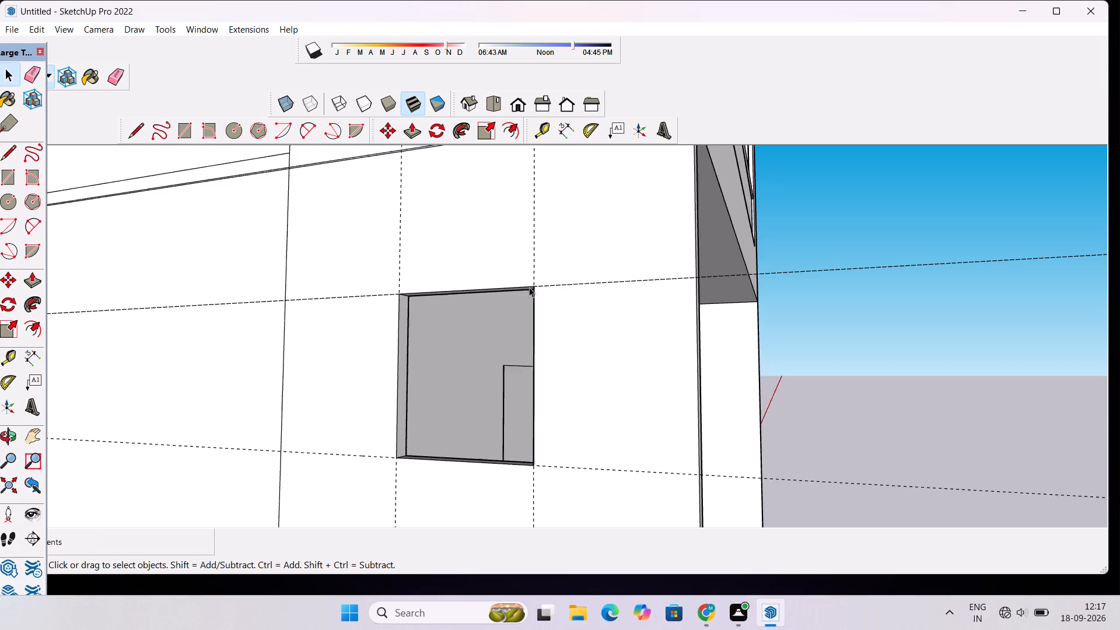
scroll(529, 287, down, 2)
key(e)
scroll(527, 290, down, 9)
drag(771, 263, 783, 339)
drag(783, 261, 783, 284)
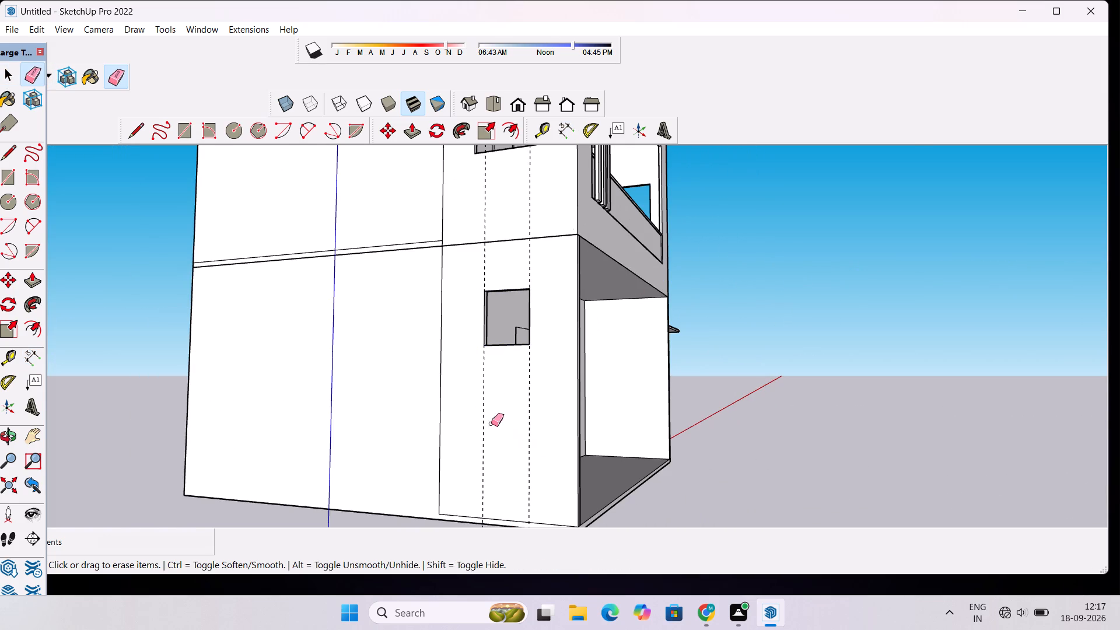
drag(480, 416, 494, 429)
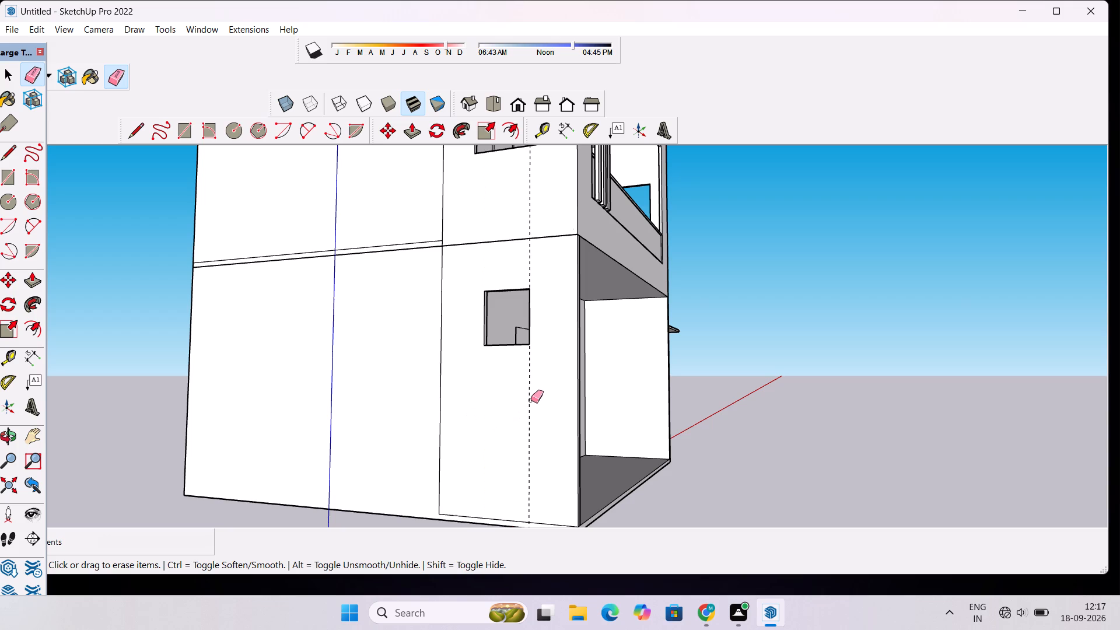
click(531, 400)
click(531, 400)
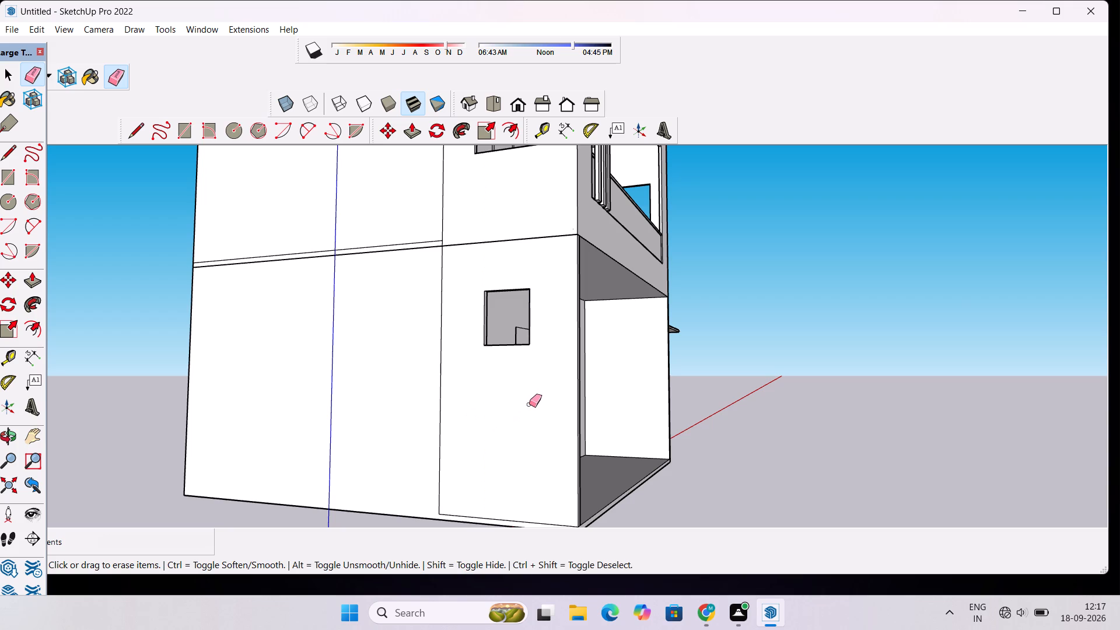
Place a horizontal guide 9' below the floor line on the ground-floor part of the opposite side wall.
key(o)
scroll(529, 404, down, 5)
drag(630, 384, 346, 416)
drag(763, 395, 670, 407)
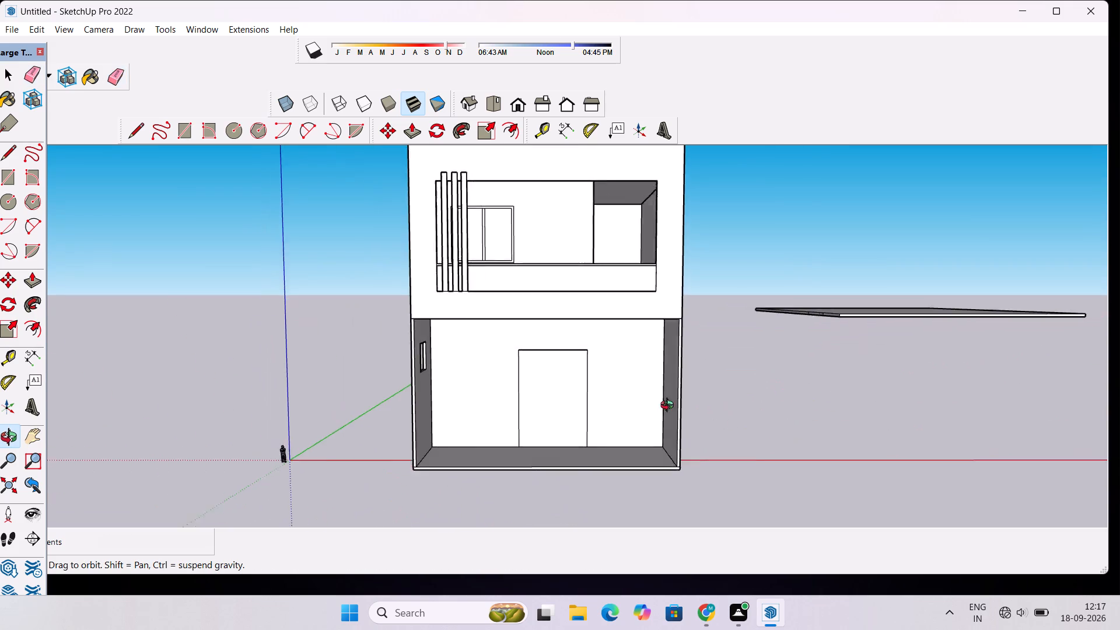
drag(670, 407, 411, 408)
scroll(482, 341, up, 11)
drag(687, 339, 612, 306)
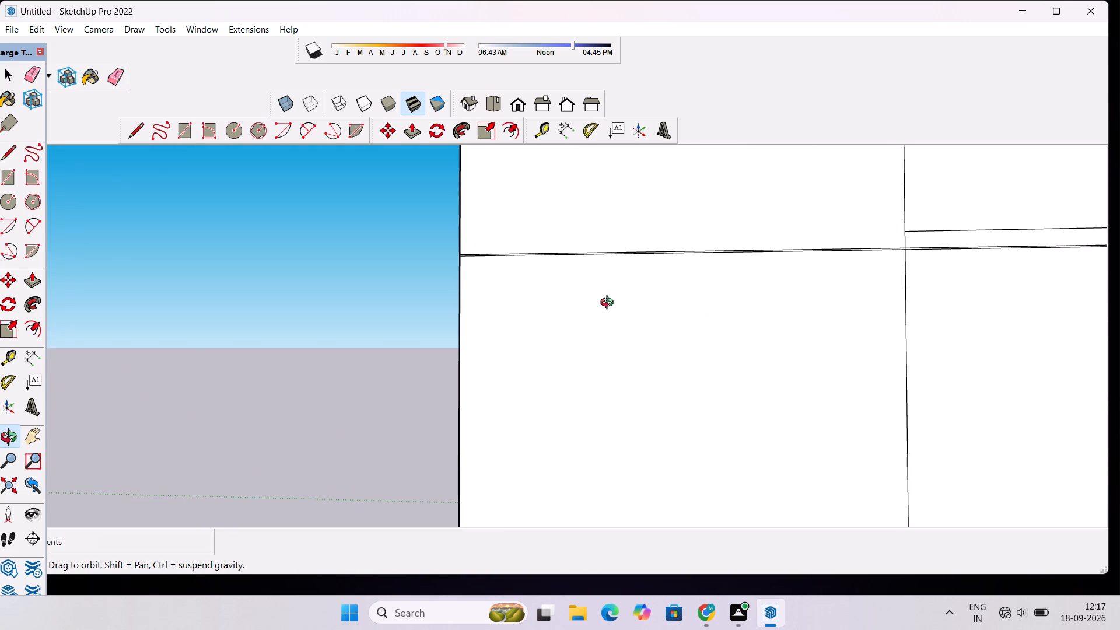
scroll(615, 267, up, 5)
scroll(729, 243, up, 5)
scroll(644, 236, down, 6)
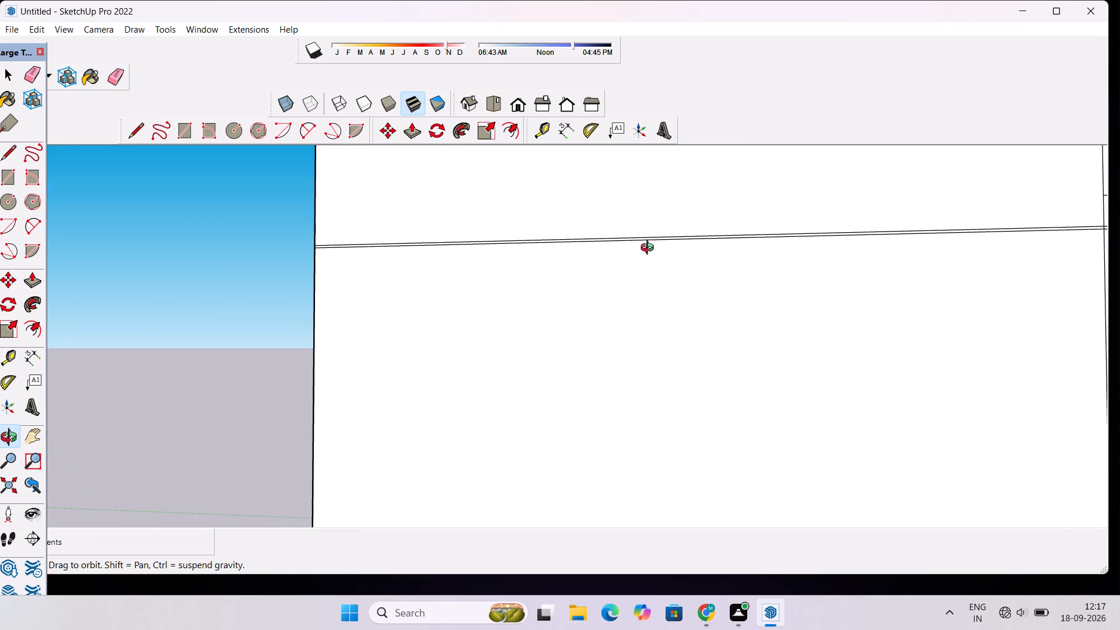
key(t)
scroll(656, 240, up, 9)
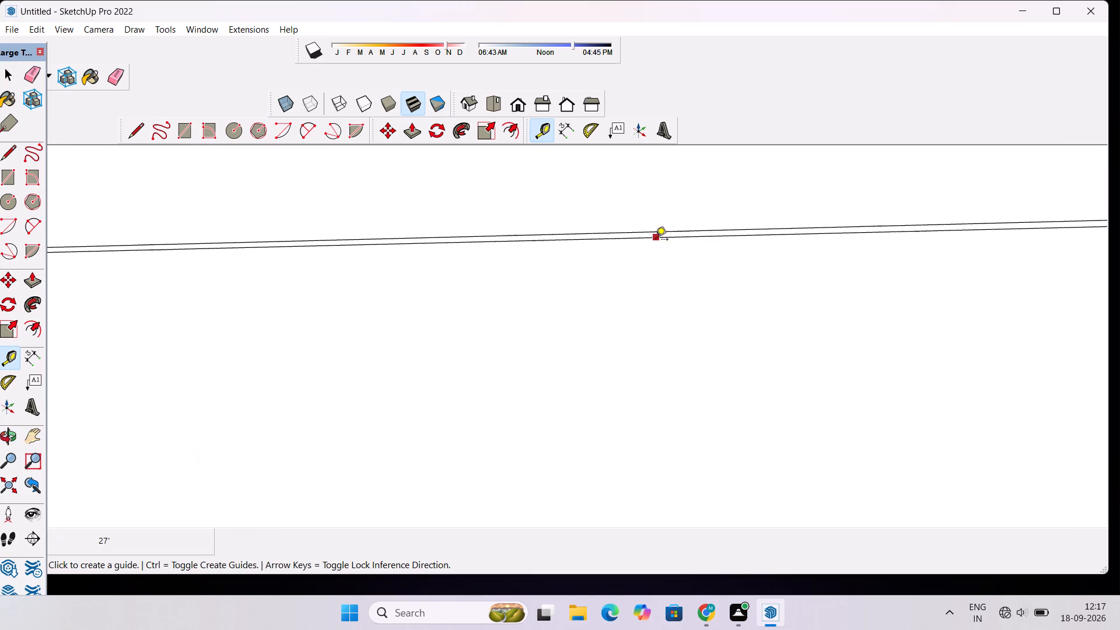
click(656, 240)
scroll(658, 264, down, 12)
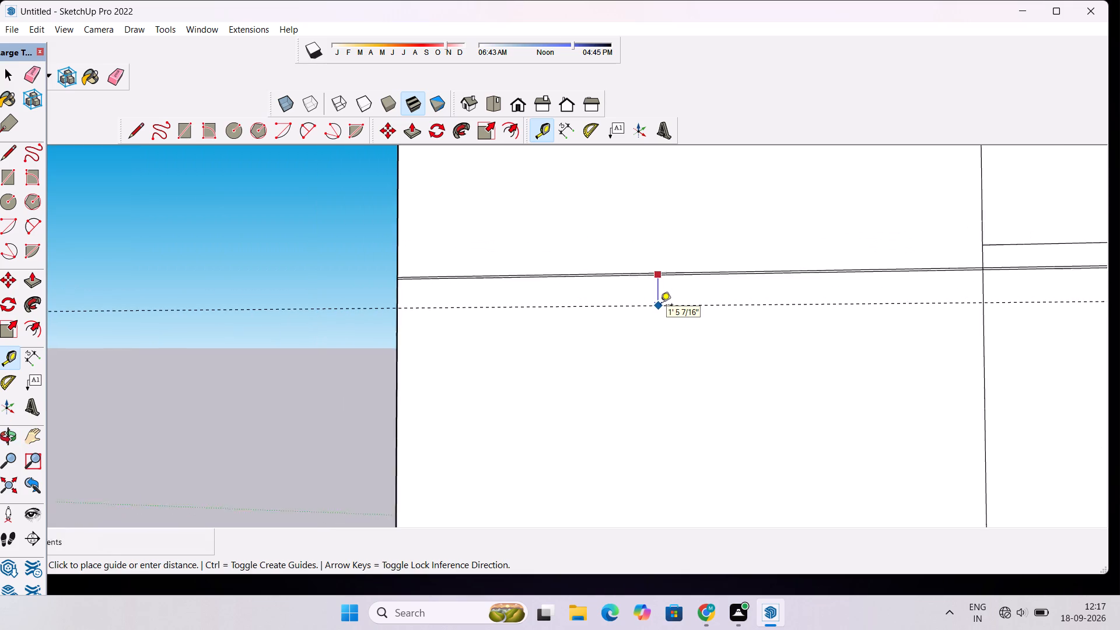
scroll(660, 306, down, 6)
key(9)
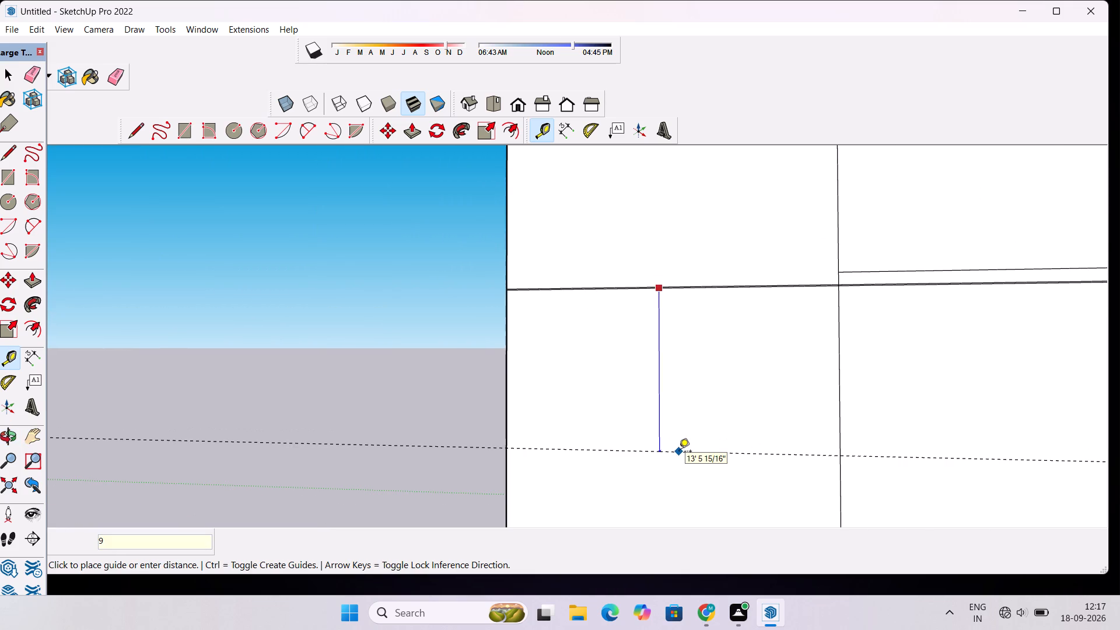
key(apostrophe)
key(Return)
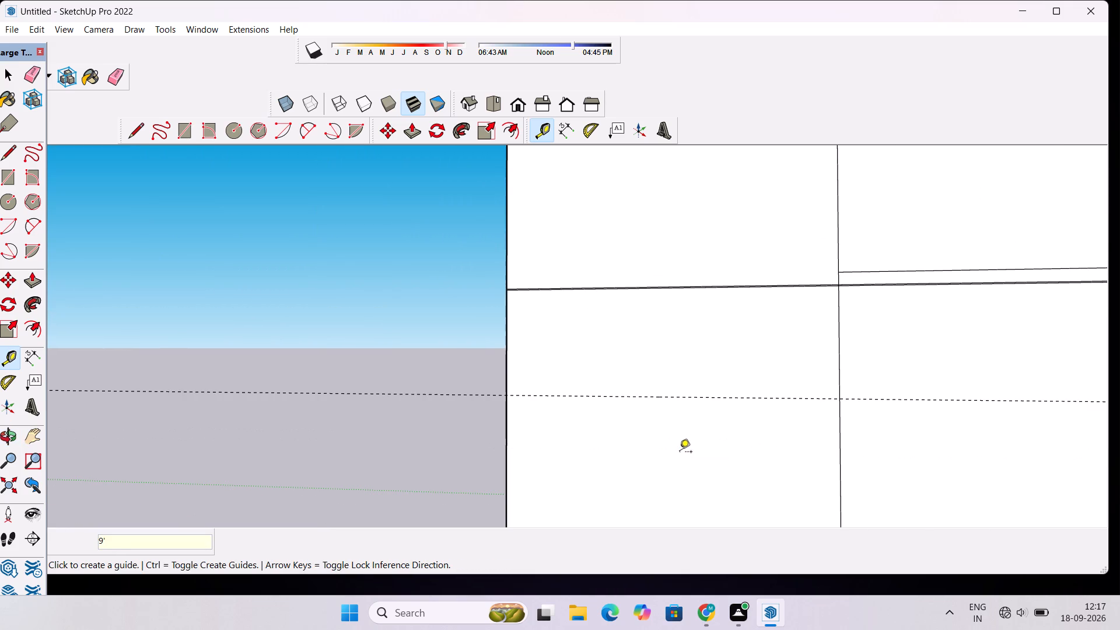
Place two vertical guides on this wall, 9' in from its front corner and 9' from the vertical dividing line.
scroll(656, 335, down, 8)
scroll(619, 432, up, 6)
click(558, 366)
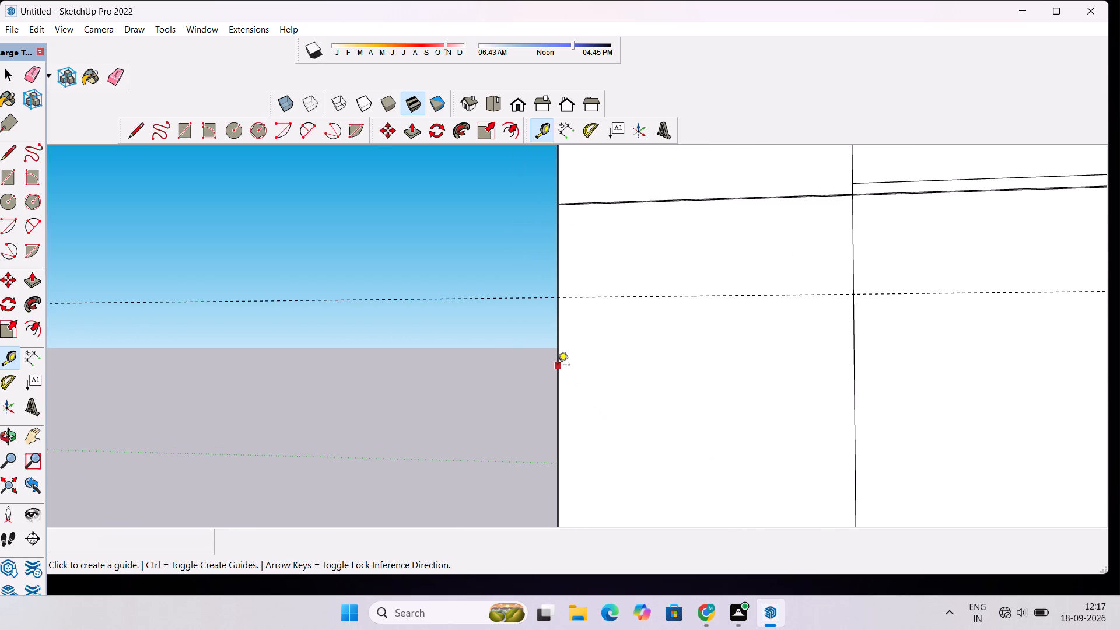
text(9')
key(Return)
scroll(594, 289, down, 6)
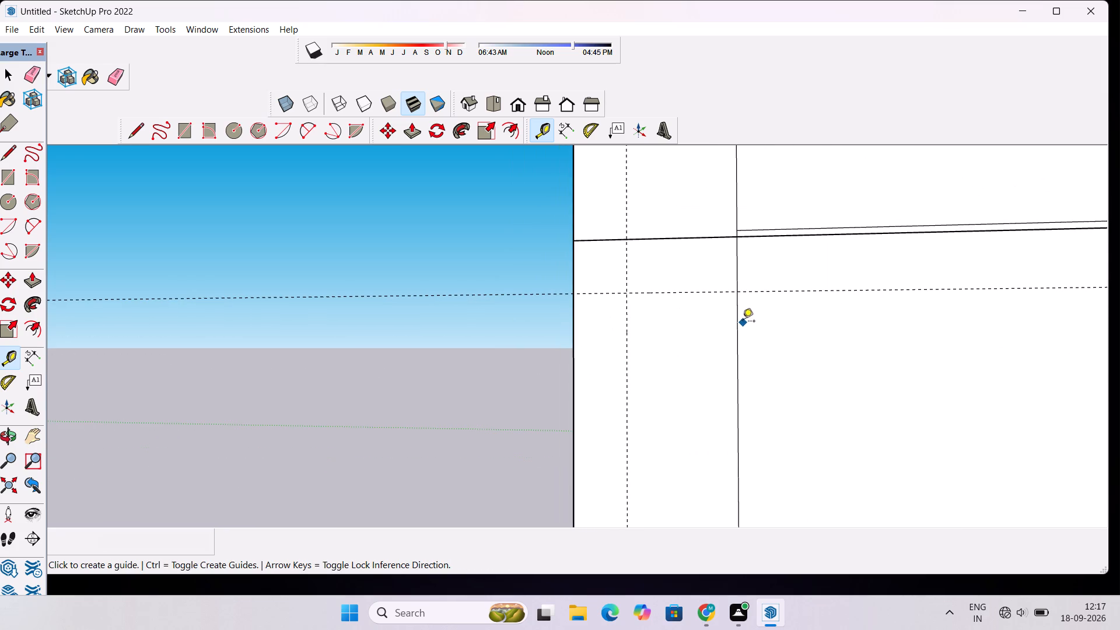
click(738, 310)
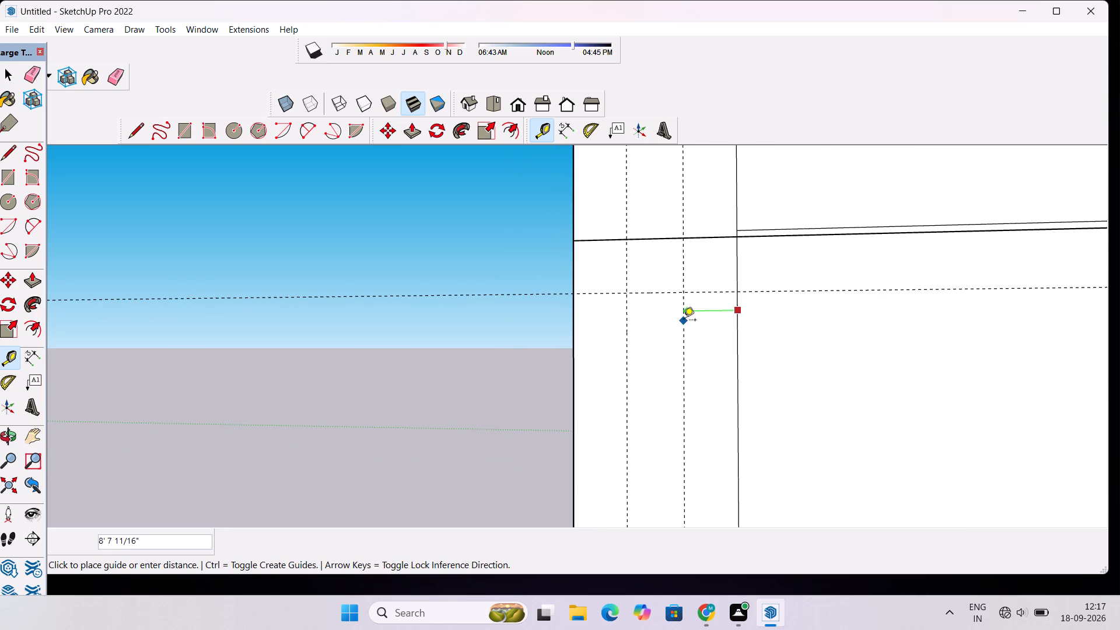
text(9')
key(Return)
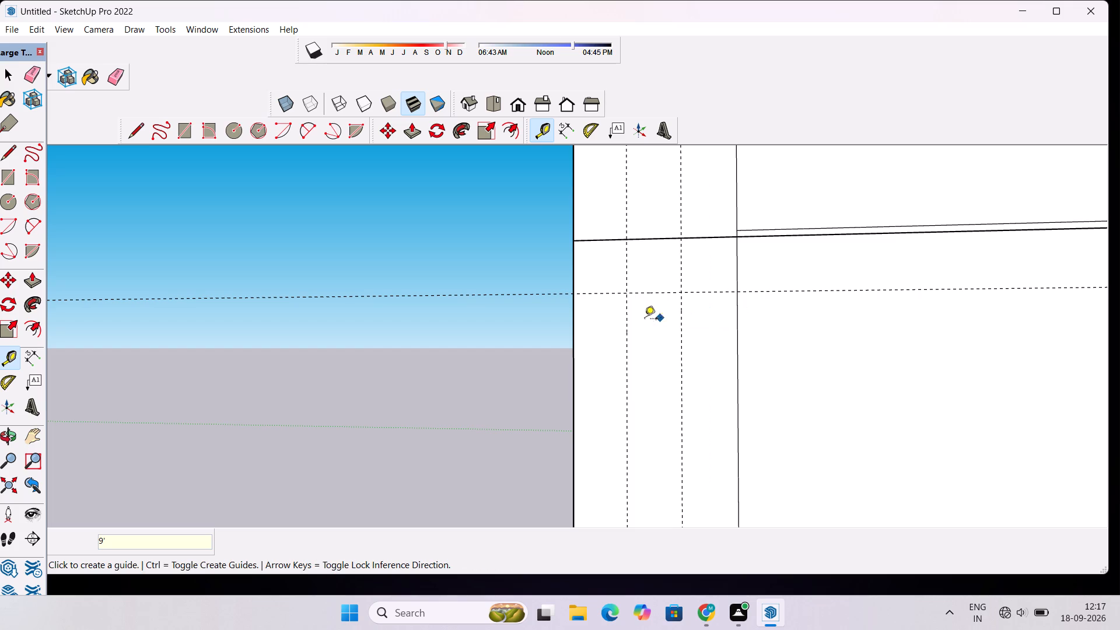
Place a second horizontal guide 10' below the first one.
click(636, 296)
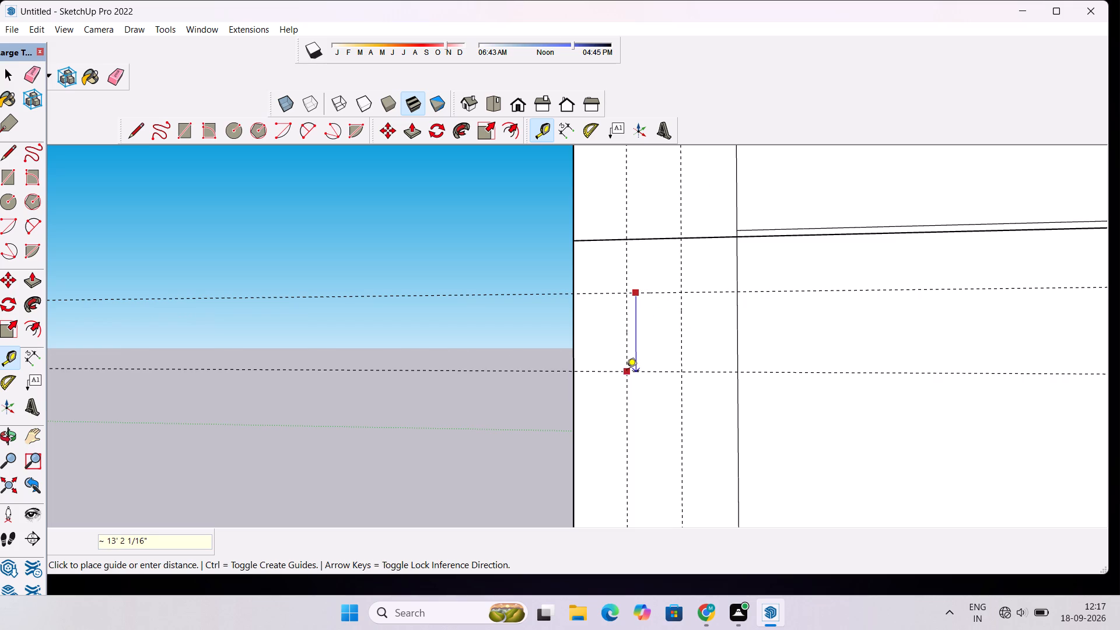
text(10')
key(Return)
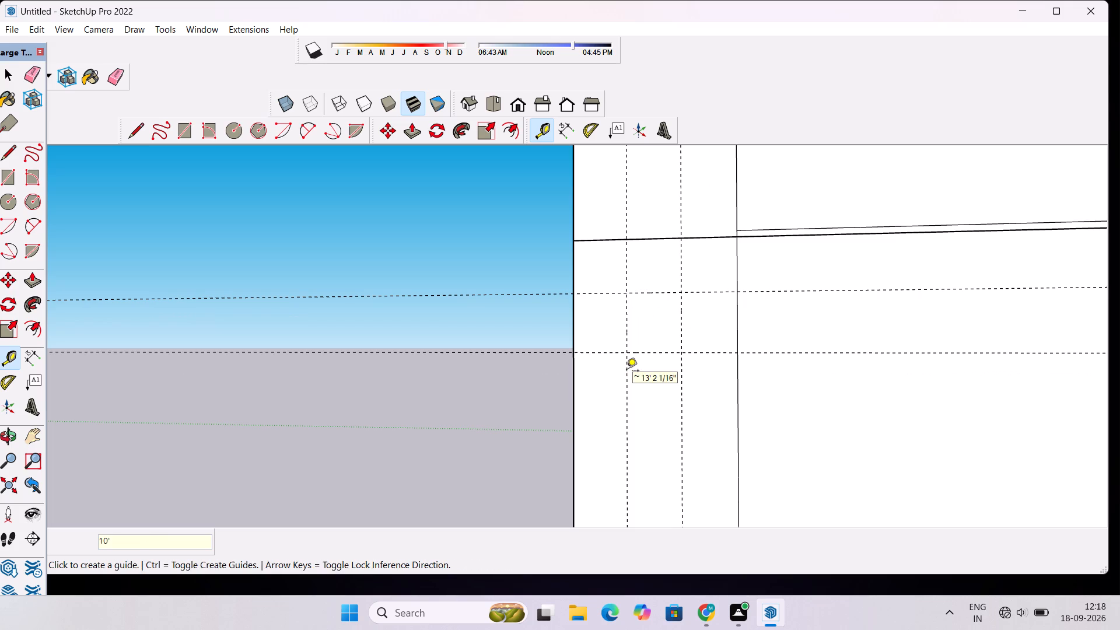
Draw a closed 9' by 10' rectangle with the Line tool along the four guide intersections.
key(l)
scroll(622, 292, up, 2)
click(626, 295)
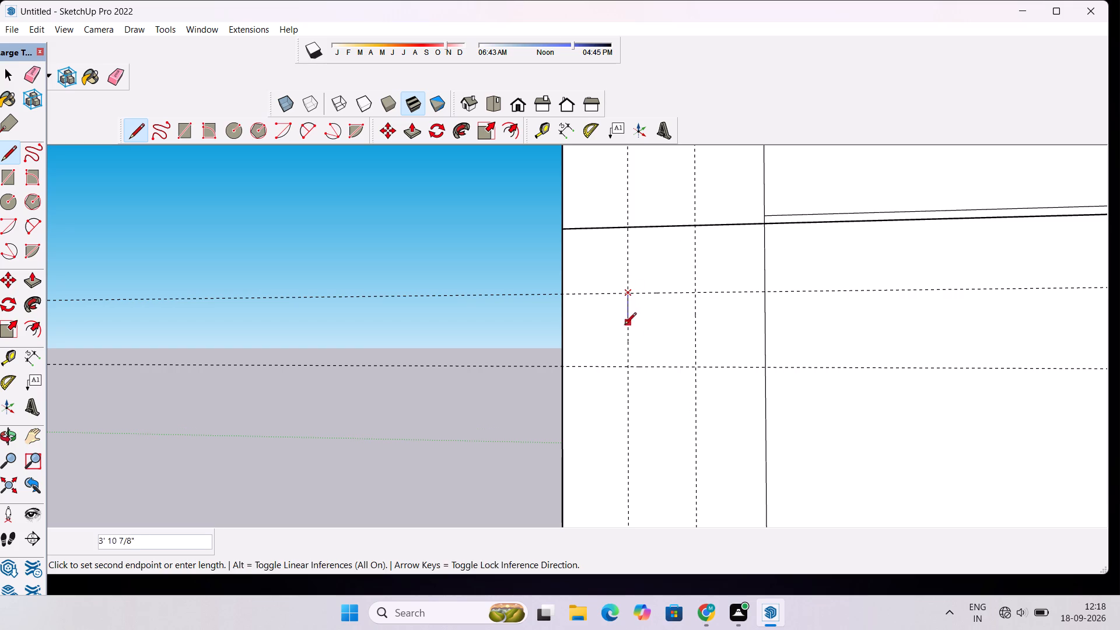
click(628, 366)
click(696, 367)
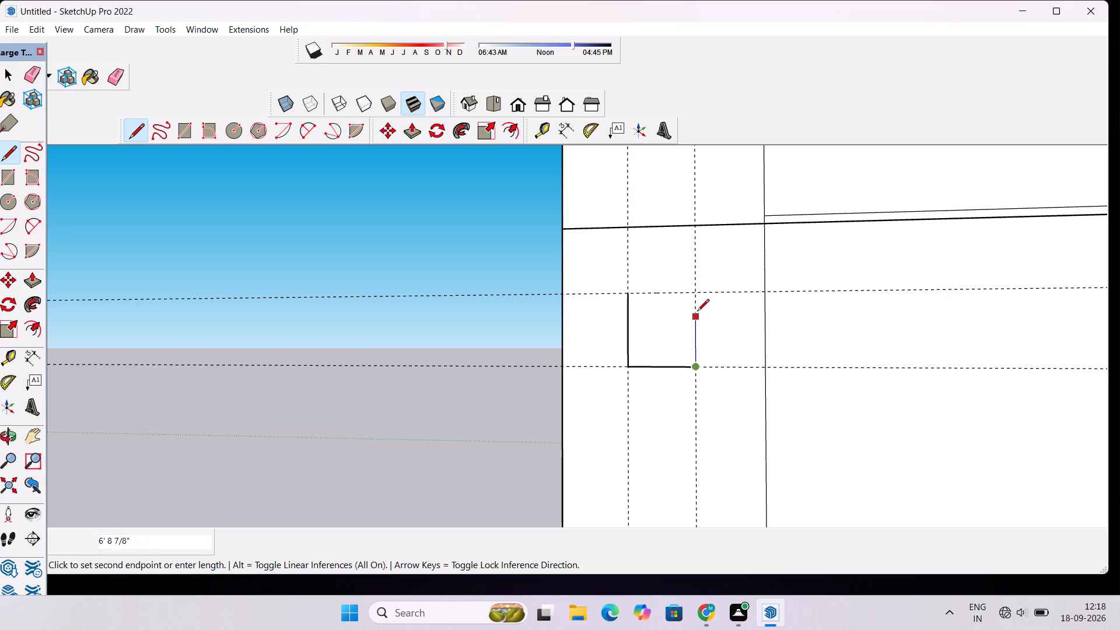
click(695, 293)
click(626, 290)
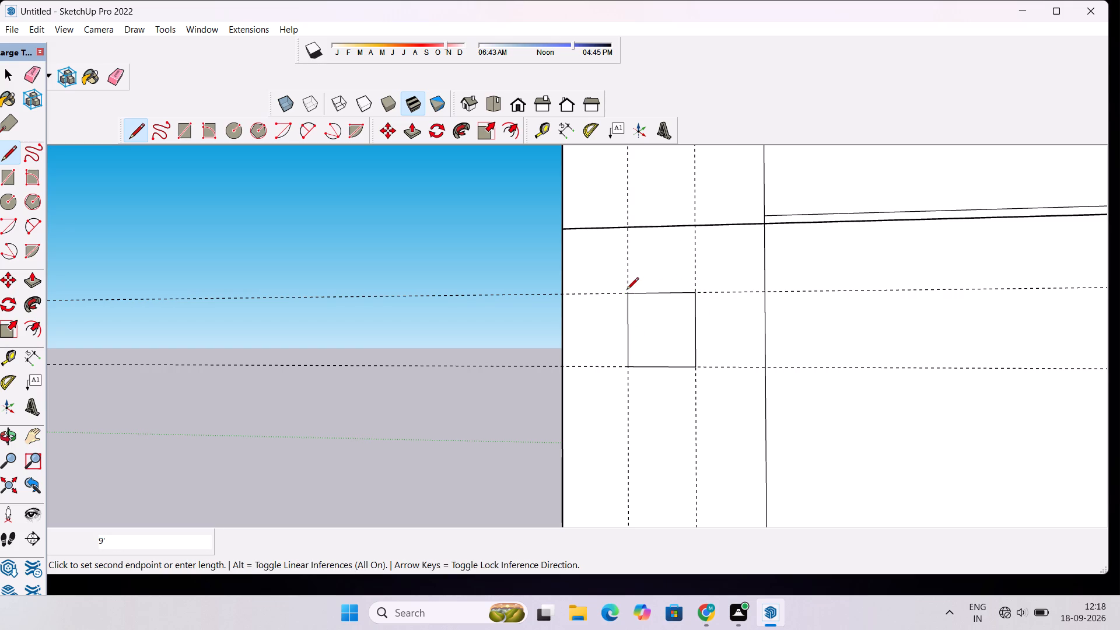
Erase the two horizontal and two vertical guides around the new rectangle.
key(space)
text(e)
drag(456, 293, 462, 362)
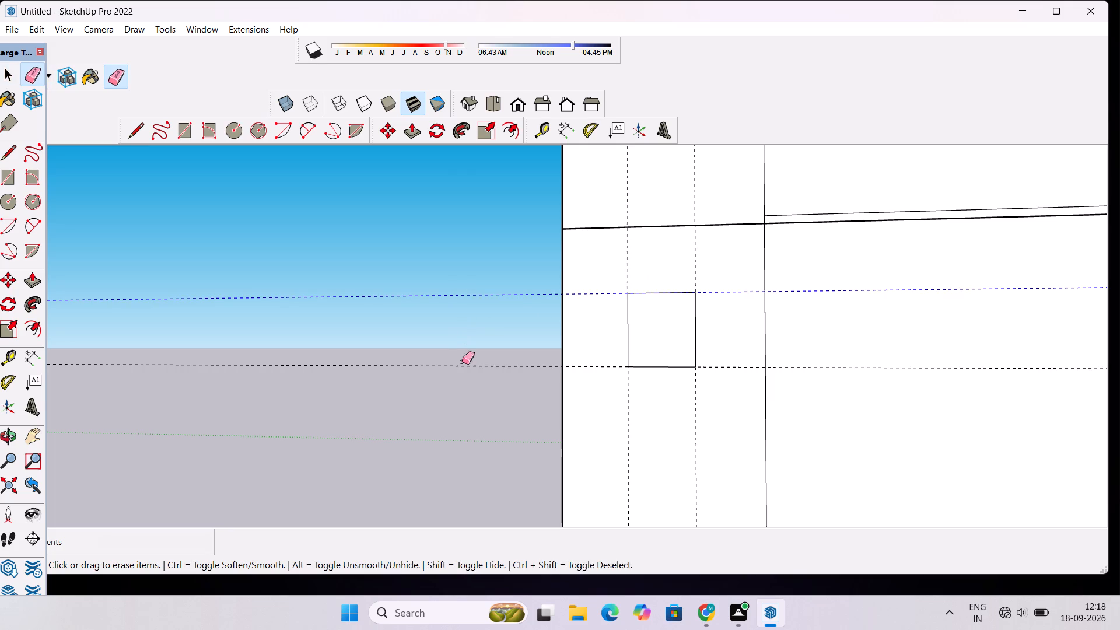
drag(462, 362, 464, 368)
drag(706, 272, 604, 282)
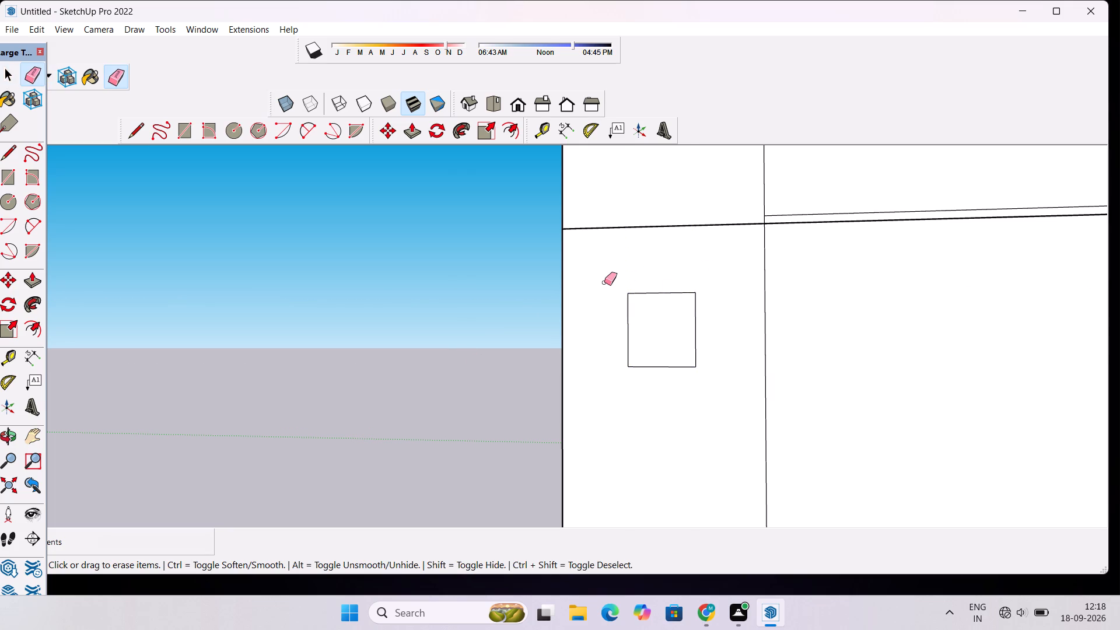
Push the rectangle 1' inward with Push/Pull to cut an opening through the side wall.
key(o)
scroll(604, 282, down, 4)
drag(541, 328, 688, 387)
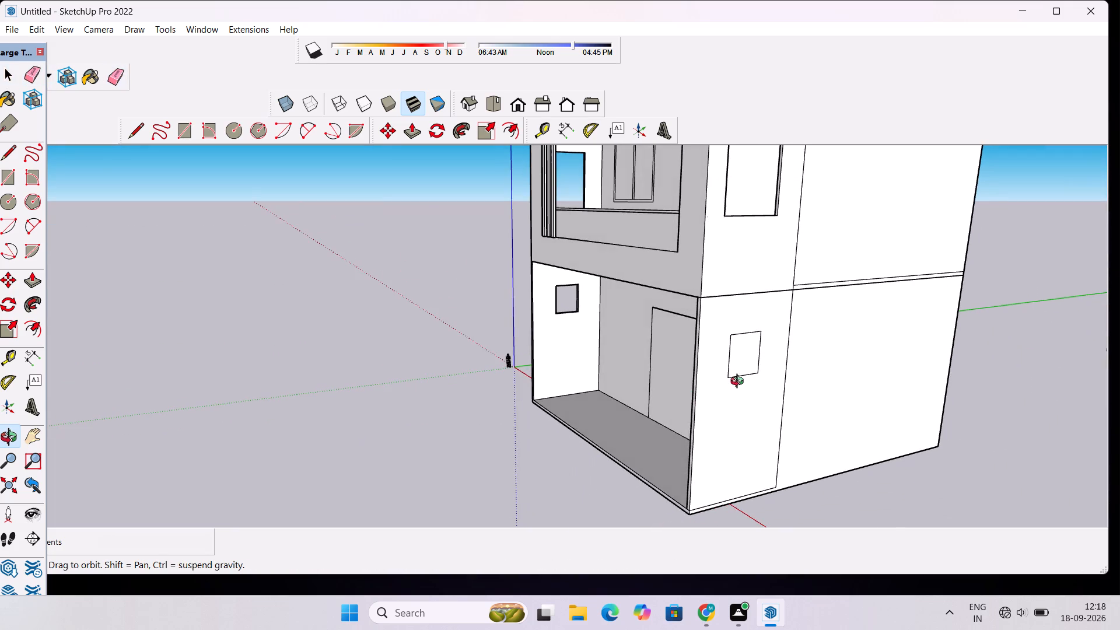
scroll(744, 380, up, 2)
shift+drag(717, 377, 650, 384)
scroll(654, 374, up, 5)
shift+drag(671, 356, 622, 373)
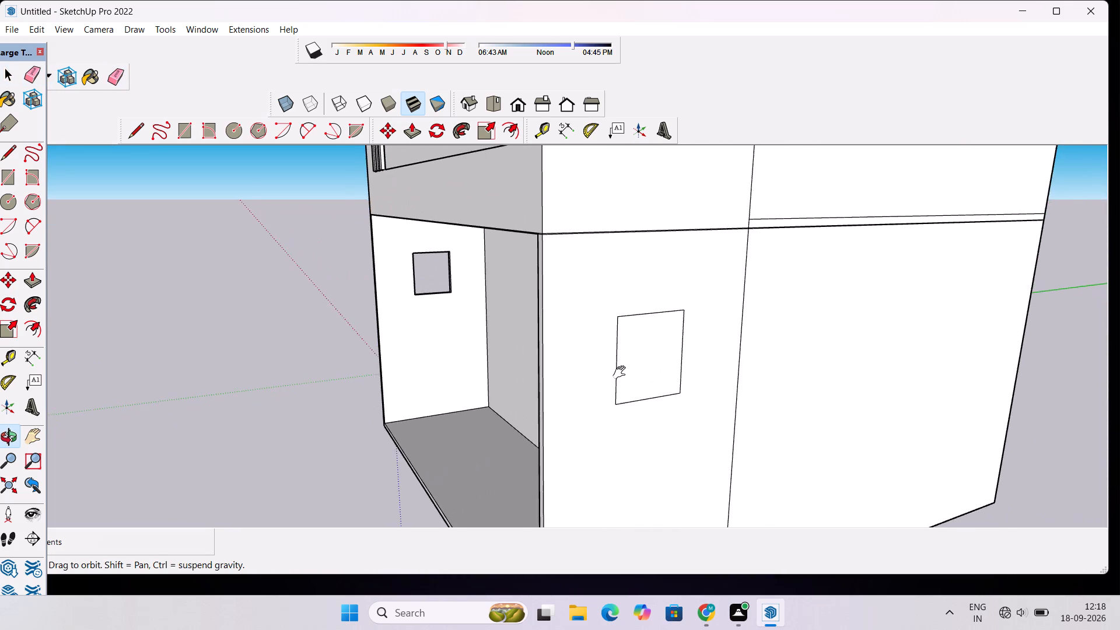
shift+scroll(622, 373, up, 2)
shift+drag(653, 360, 626, 374)
scroll(625, 375, up, 1)
key(p)
click(625, 367)
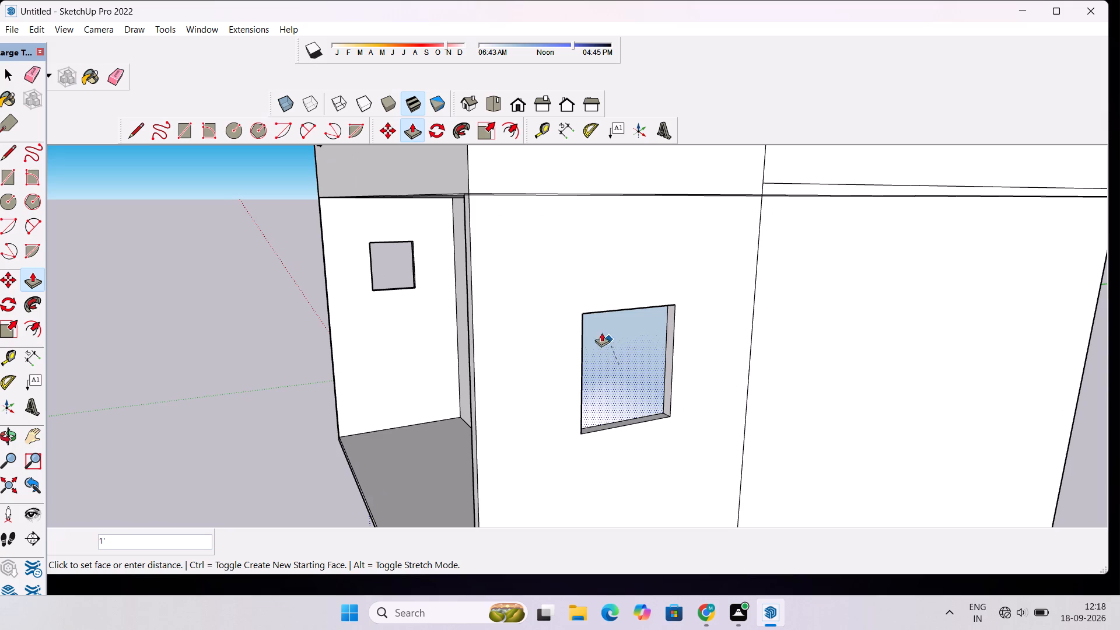
click(591, 320)
Inspect the building from the front and both sides, checking the ground-floor side-wall openings against each other.
key(o)
key(o)
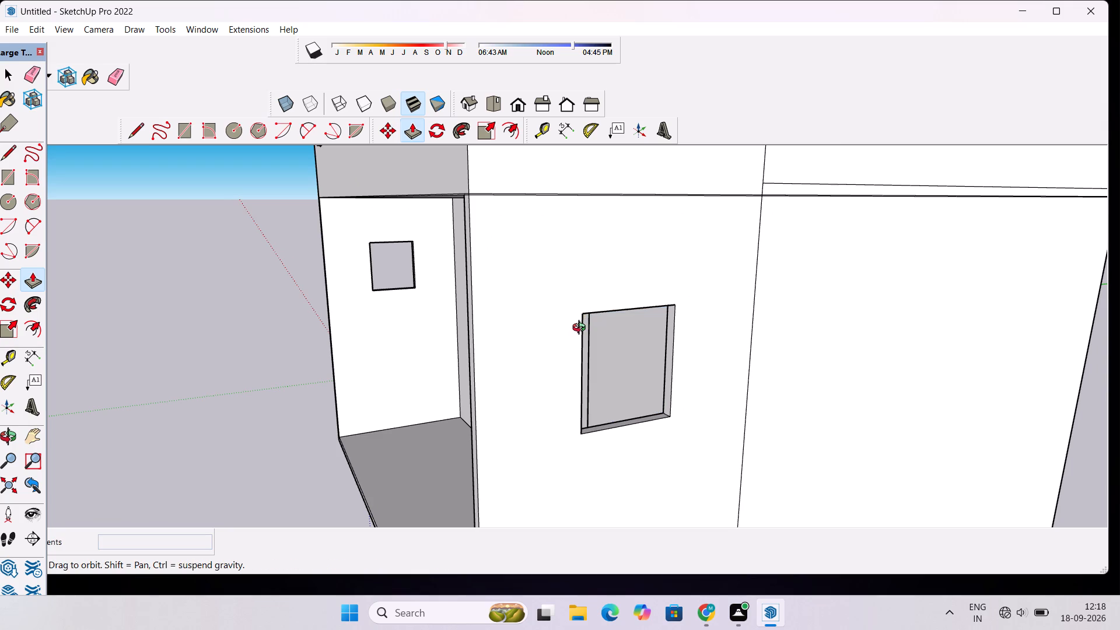
drag(428, 365, 749, 377)
scroll(886, 288, up, 4)
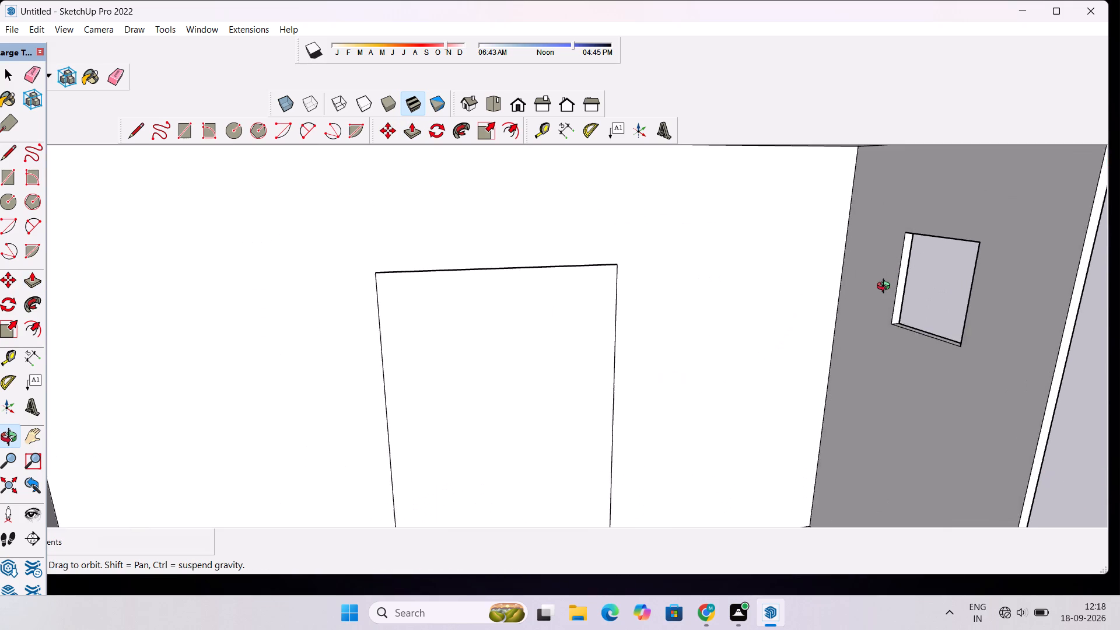
scroll(886, 288, up, 5)
scroll(912, 296, down, 13)
drag(1047, 326, 815, 323)
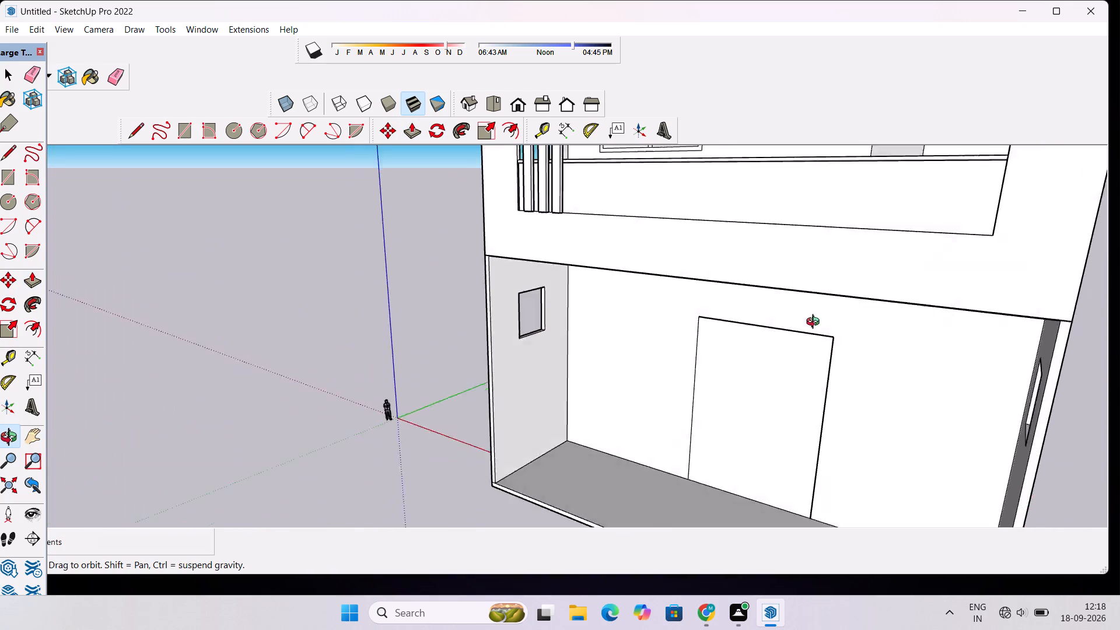
drag(815, 323, 676, 310)
scroll(636, 313, down, 7)
scroll(542, 409, up, 6)
scroll(542, 409, down, 8)
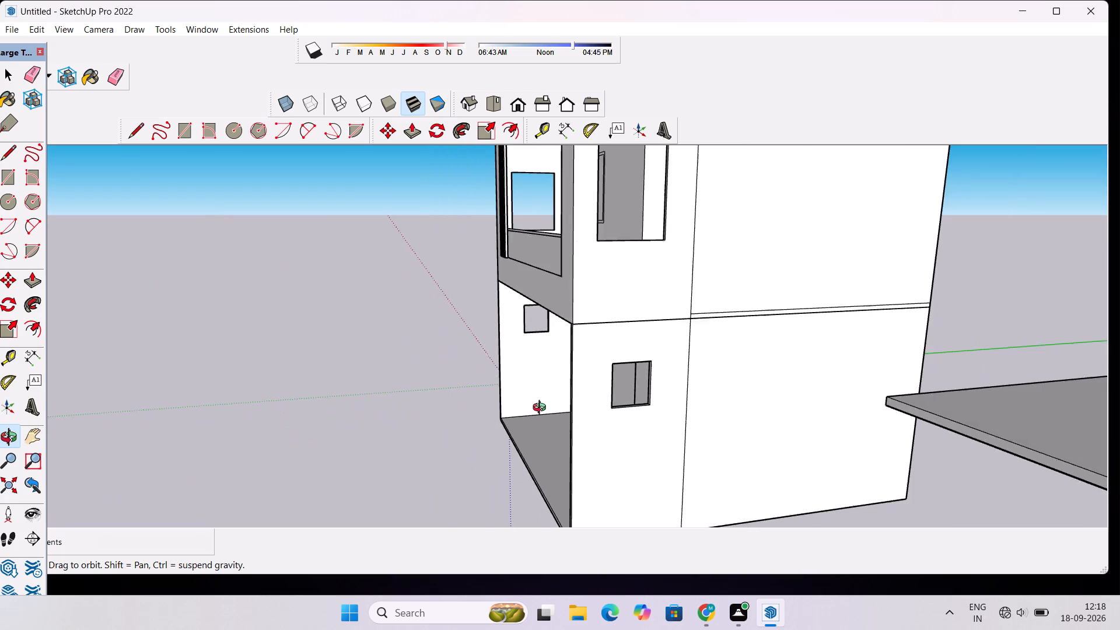
scroll(542, 409, down, 1)
drag(583, 430, 821, 401)
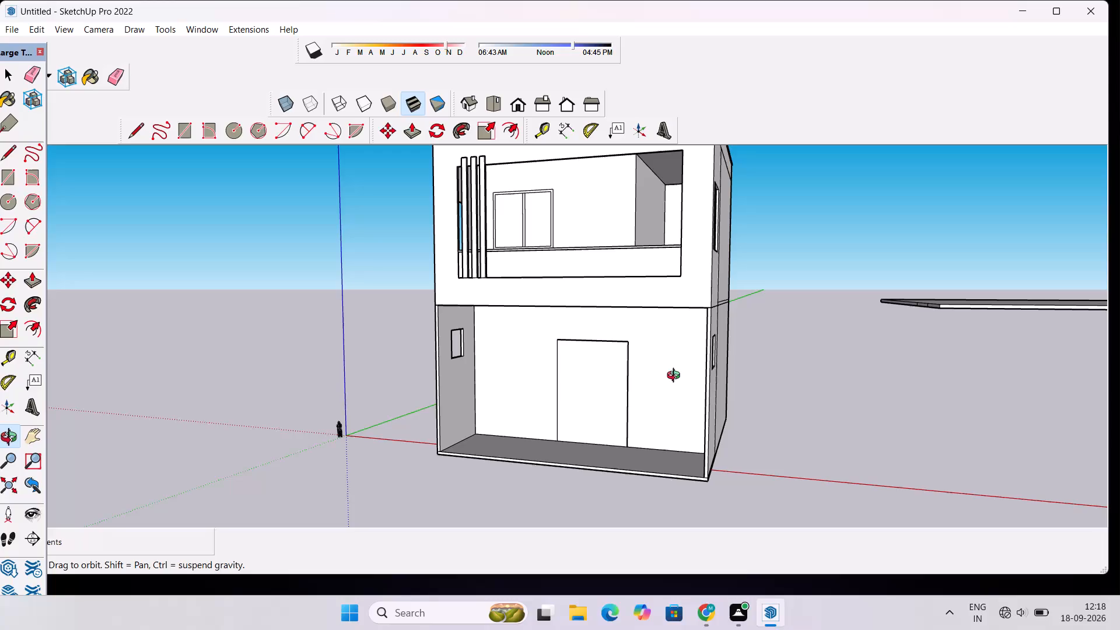
scroll(676, 377, down, 11)
scroll(628, 380, up, 9)
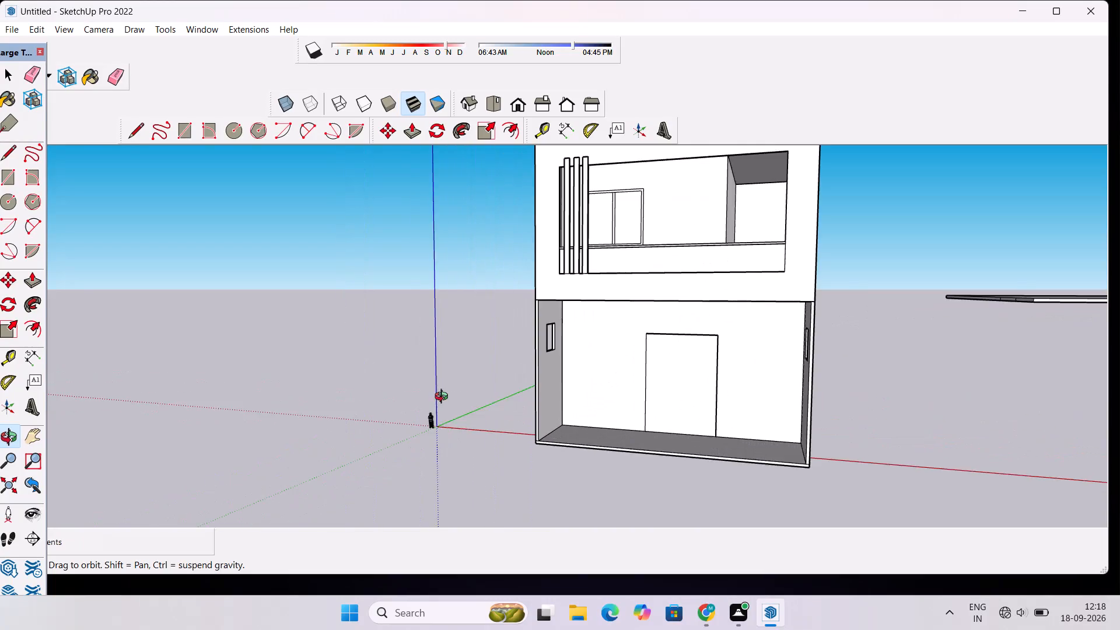
drag(444, 398, 755, 380)
scroll(530, 369, up, 4)
drag(554, 351, 642, 352)
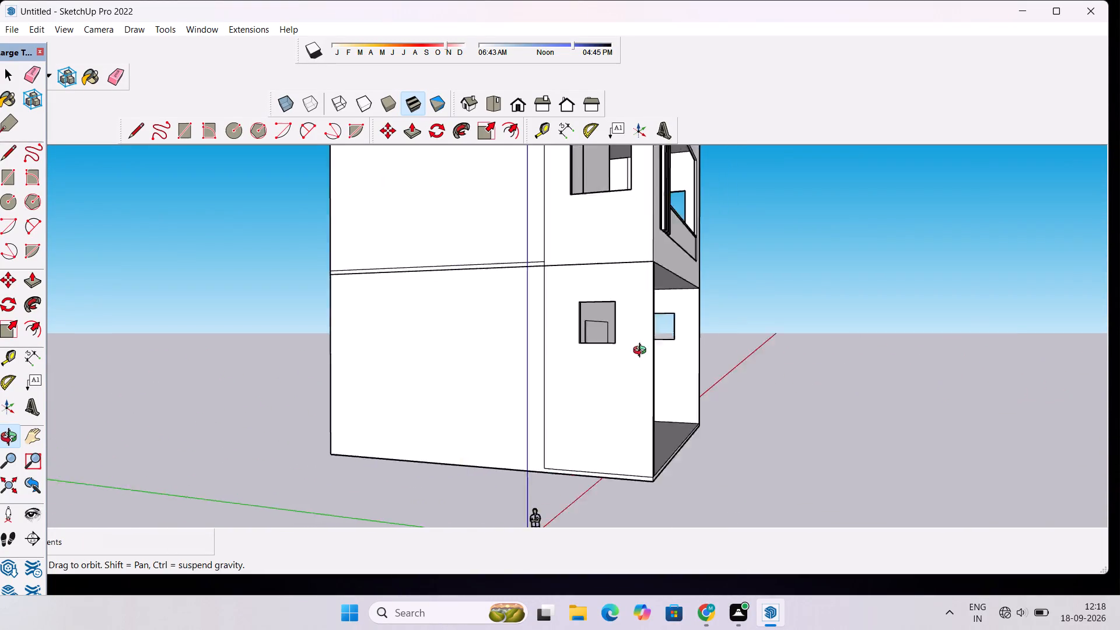
drag(642, 352, 386, 421)
scroll(400, 412, down, 5)
drag(560, 432, 423, 447)
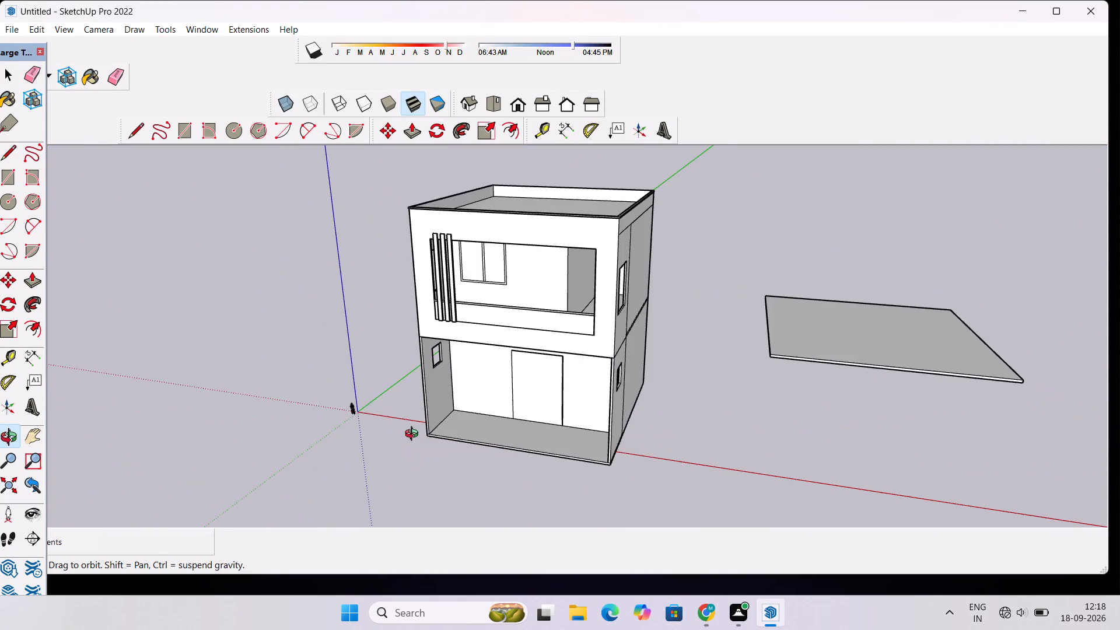
scroll(422, 419, up, 4)
scroll(422, 419, down, 6)
drag(747, 391, 514, 428)
scroll(442, 415, up, 2)
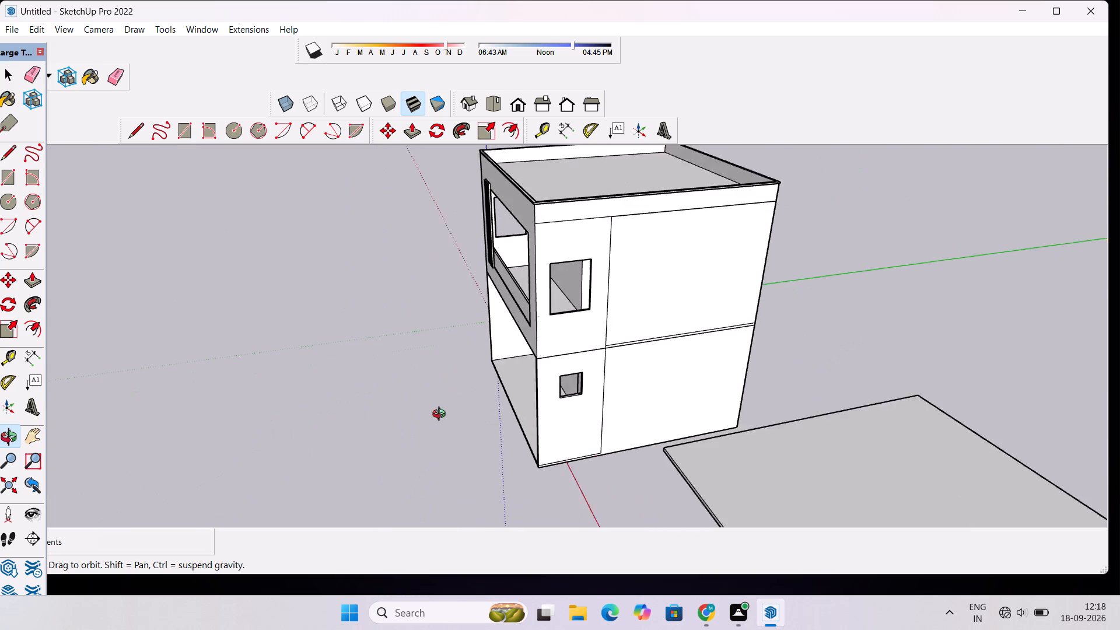
scroll(442, 415, up, 2)
drag(438, 416, 709, 379)
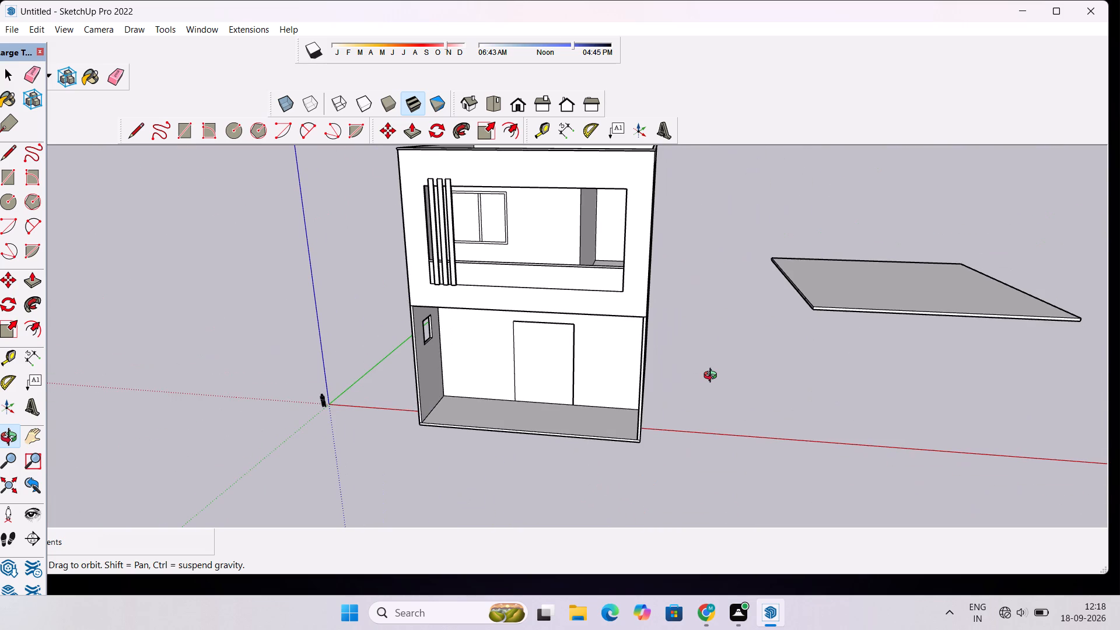
scroll(715, 374, down, 5)
scroll(450, 421, up, 5)
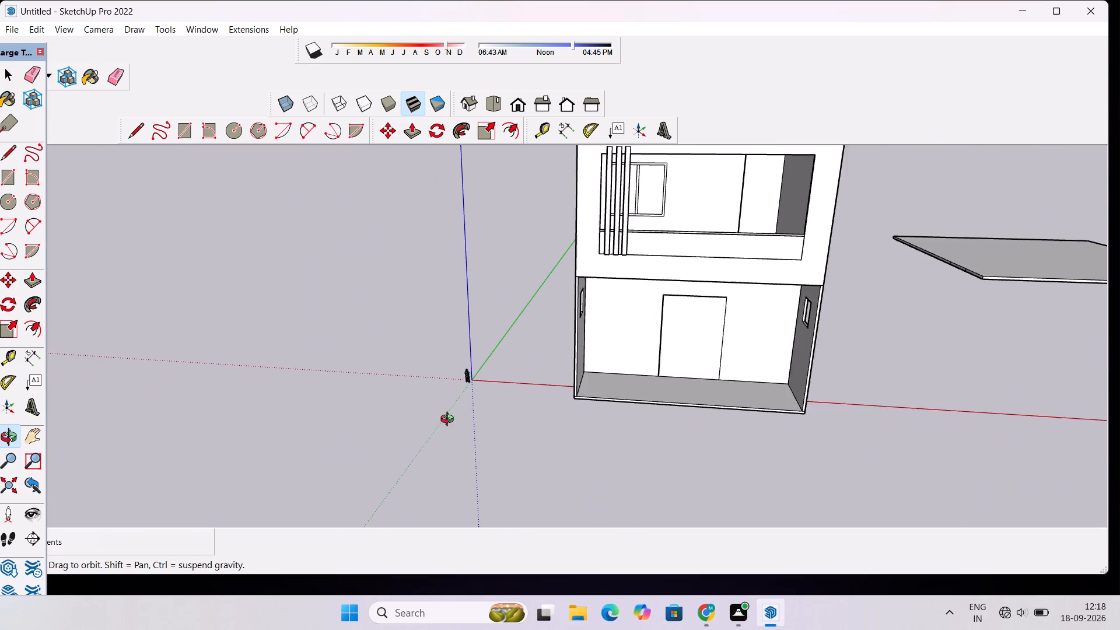
scroll(450, 421, up, 5)
scroll(448, 421, down, 10)
scroll(570, 377, up, 4)
drag(458, 395, 752, 332)
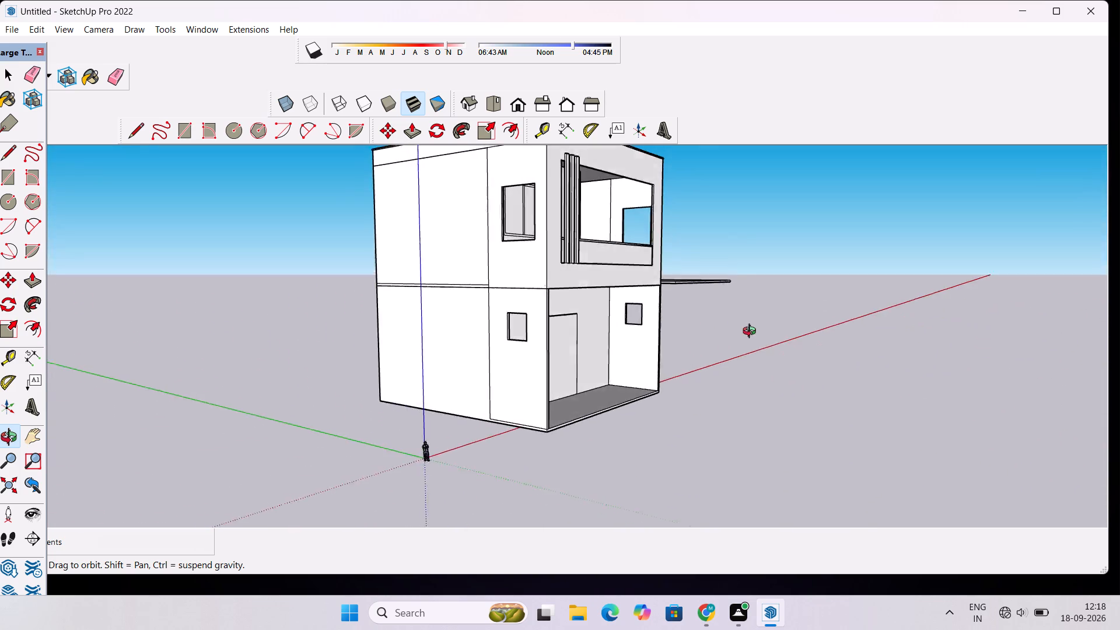
drag(752, 332, 352, 436)
scroll(512, 373, down, 6)
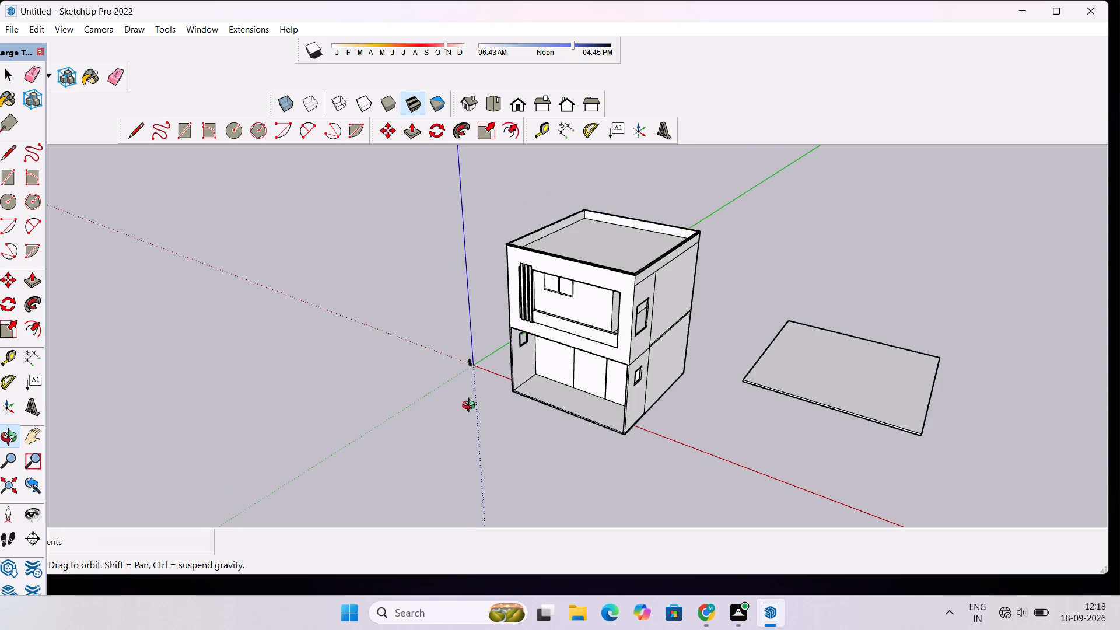
Inspect the railed upper opening with its vertical slats and the stacked side-wall openings from the front and side.
drag(422, 428, 623, 282)
scroll(528, 324, up, 12)
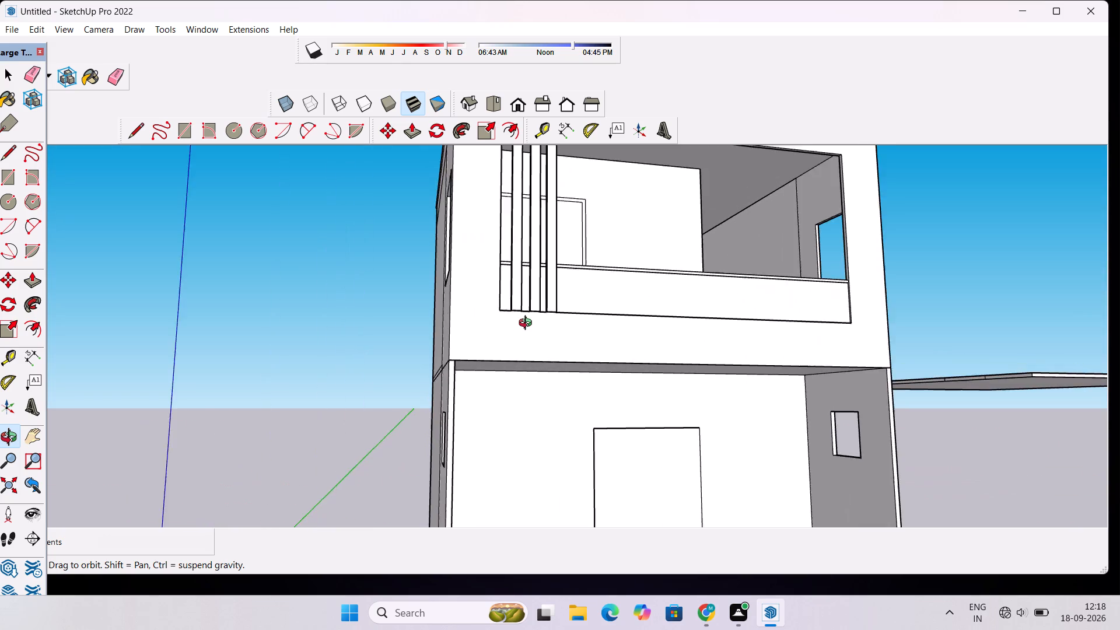
scroll(528, 324, down, 6)
drag(687, 270, 597, 533)
scroll(598, 375, up, 7)
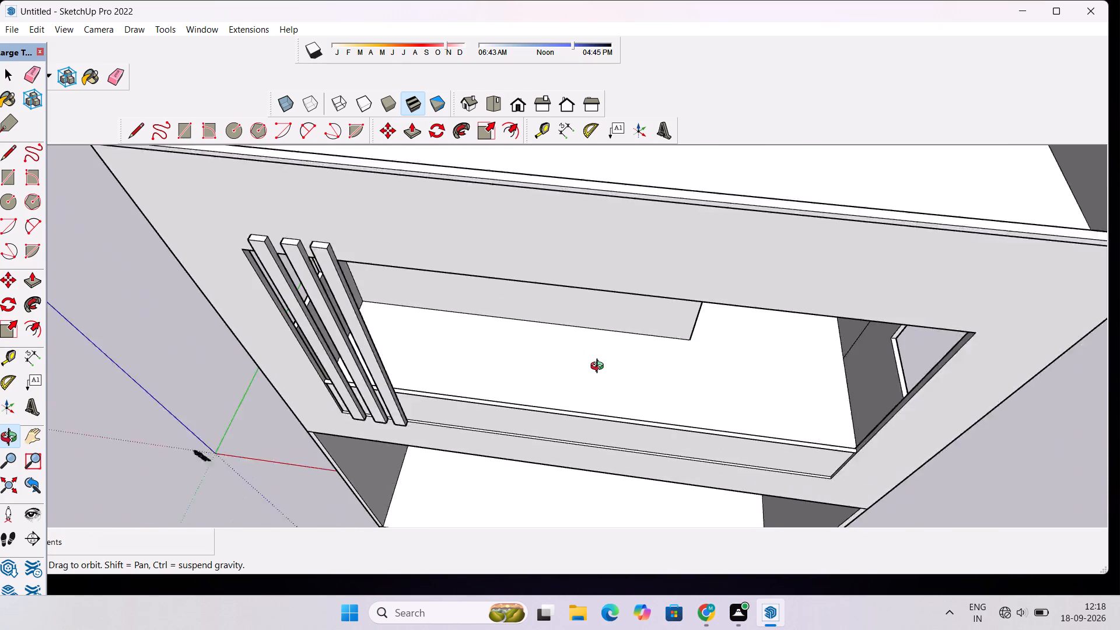
scroll(600, 367, up, 1)
scroll(600, 367, down, 6)
drag(335, 406, 808, 268)
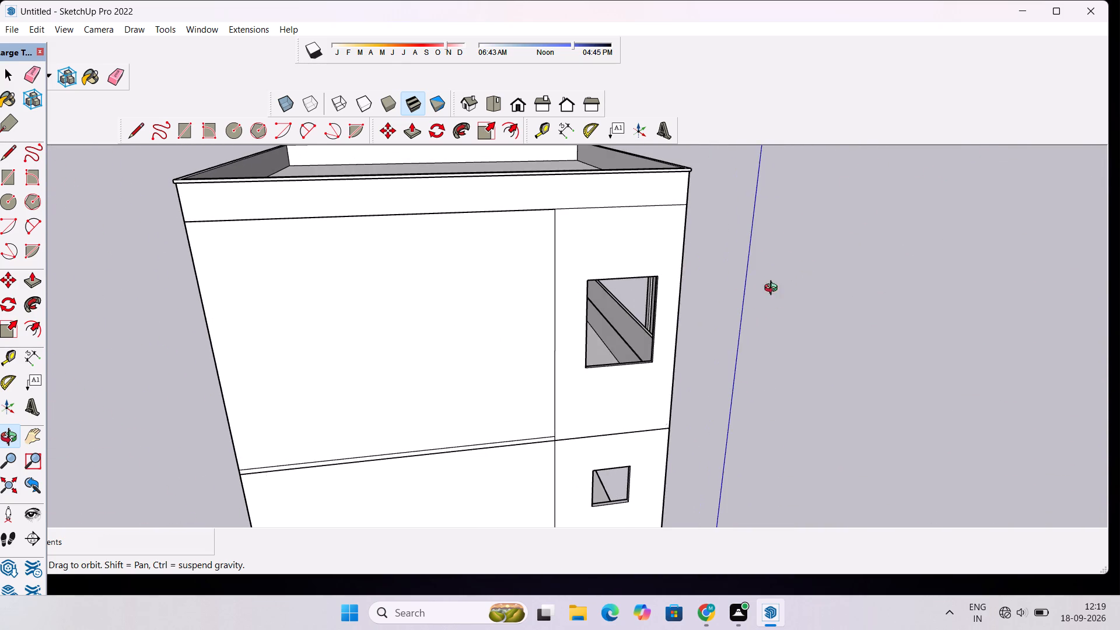
scroll(660, 316, up, 4)
scroll(589, 331, up, 5)
scroll(596, 327, down, 5)
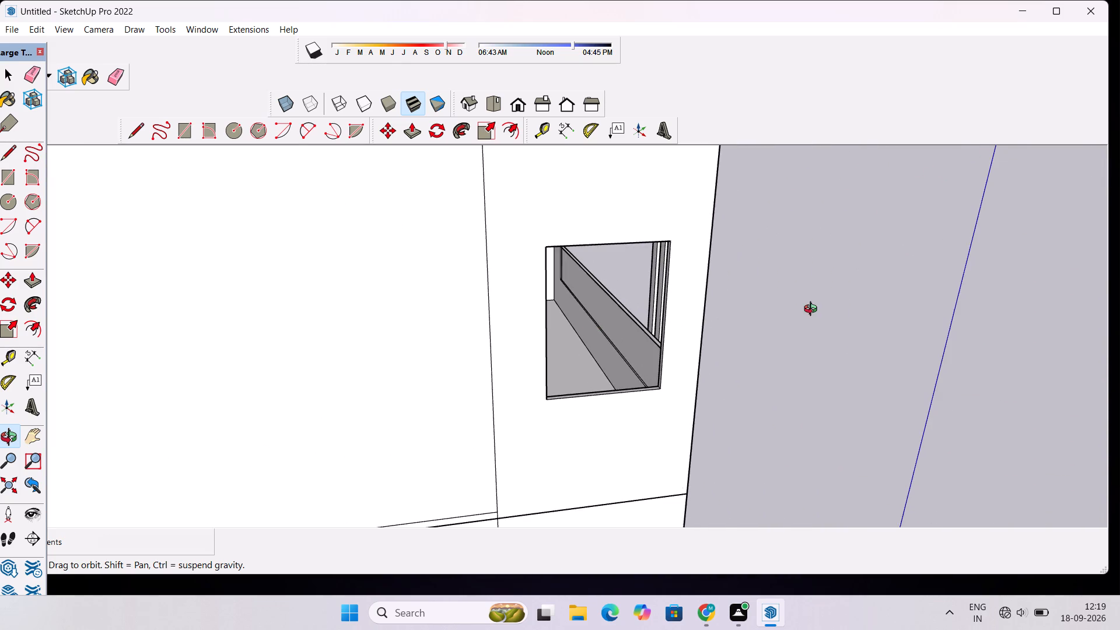
drag(820, 310, 463, 340)
scroll(458, 349, down, 3)
drag(505, 409, 497, 374)
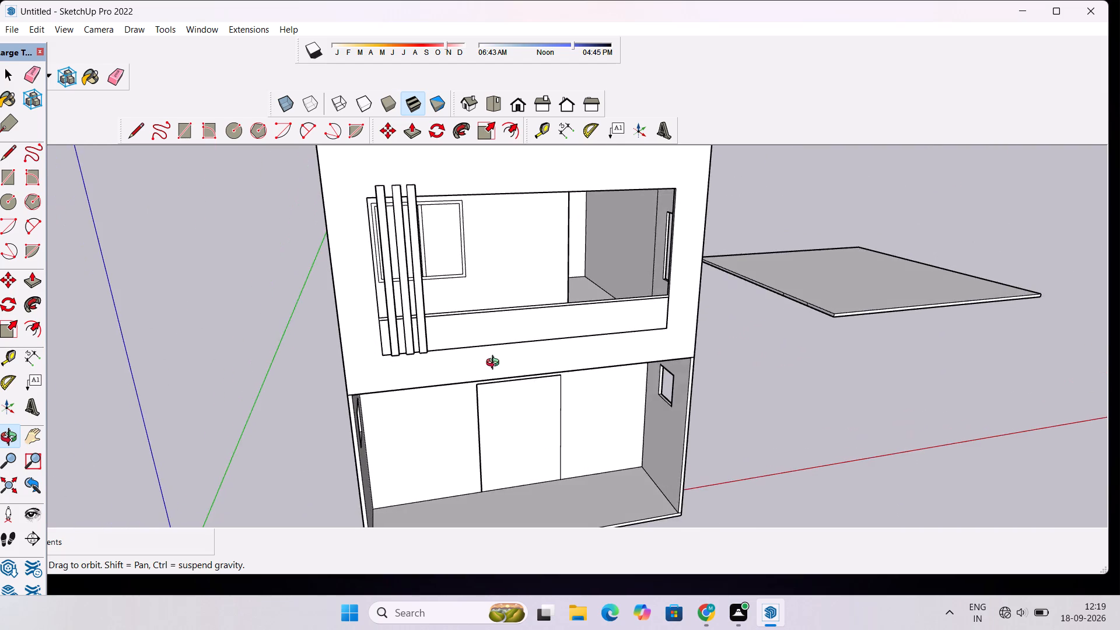
Examine the whole building from the front and above, including the roof parapet and the front corner beside the vertical slats.
scroll(495, 364, down, 4)
shift+drag(510, 361, 657, 402)
scroll(662, 406, down, 4)
drag(736, 435, 661, 387)
scroll(653, 367, up, 2)
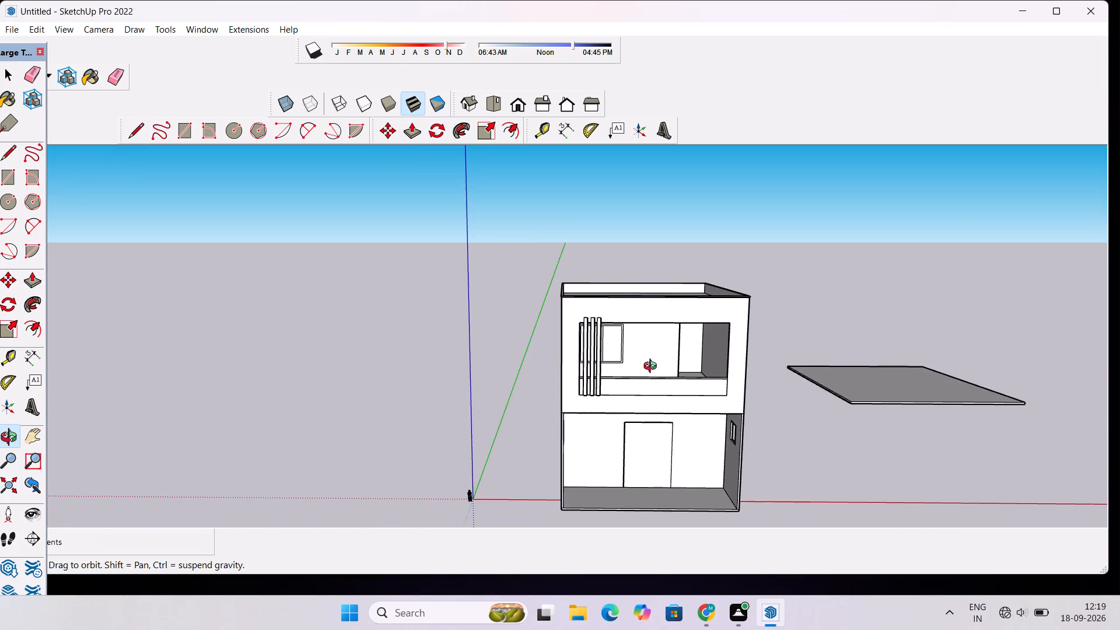
scroll(653, 367, up, 2)
drag(667, 343, 722, 525)
scroll(689, 348, up, 4)
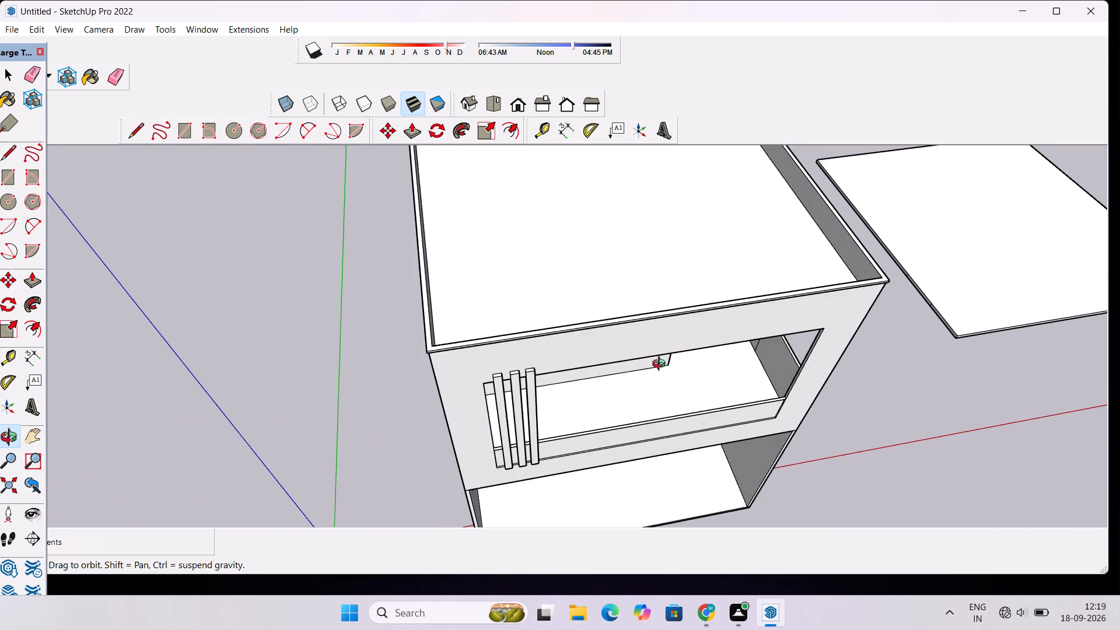
drag(638, 373, 758, 404)
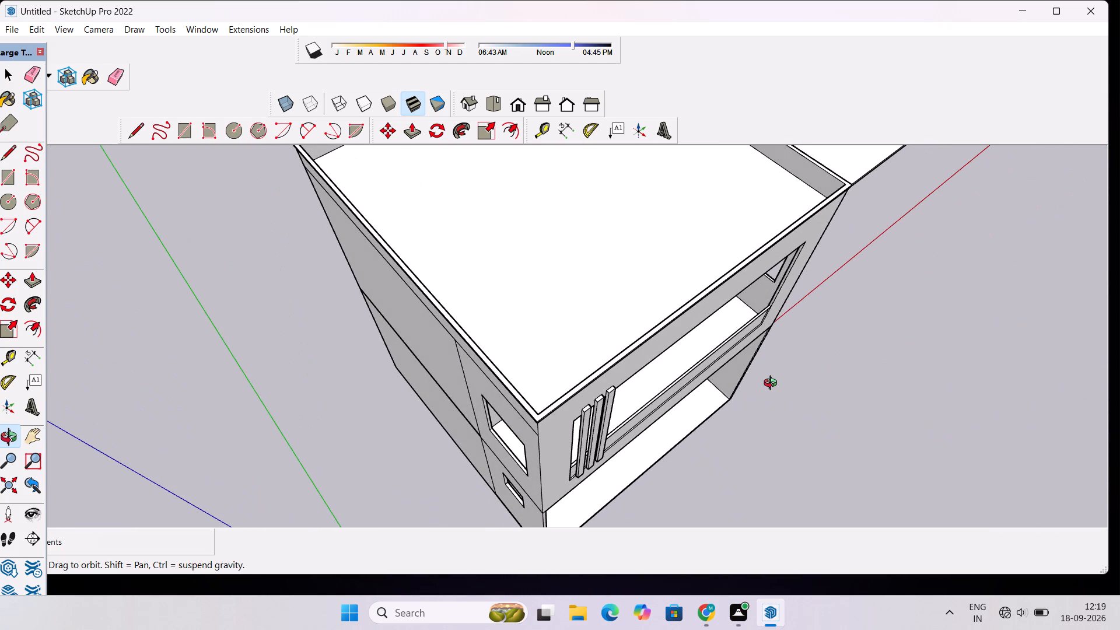
scroll(773, 384, down, 3)
shift+drag(717, 397, 721, 429)
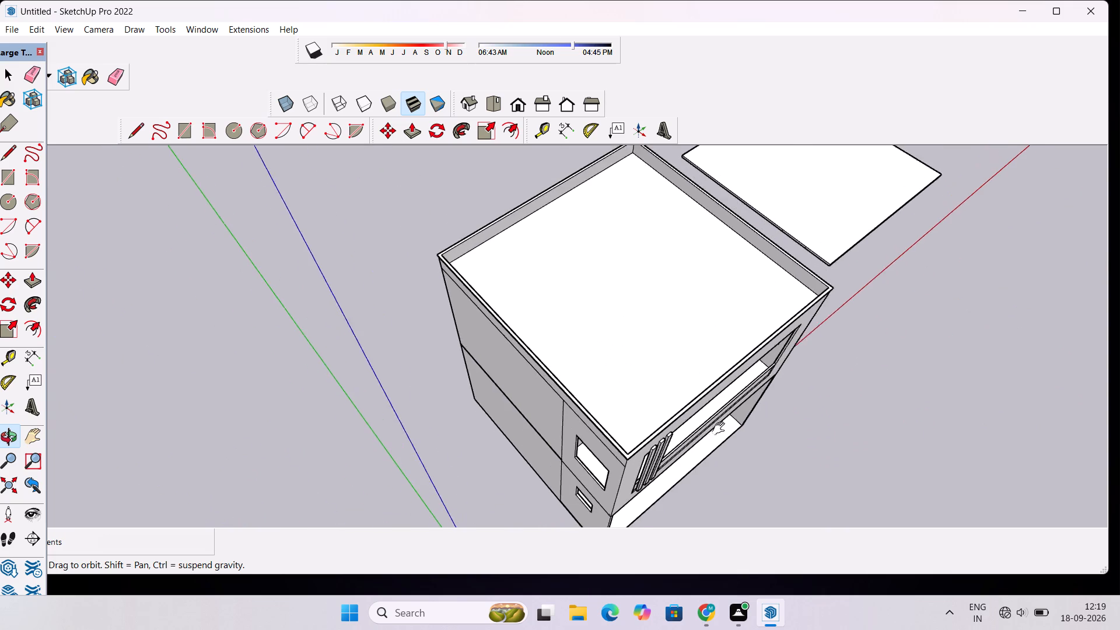
shift+drag(721, 429, 720, 437)
scroll(644, 509, up, 5)
scroll(618, 436, up, 1)
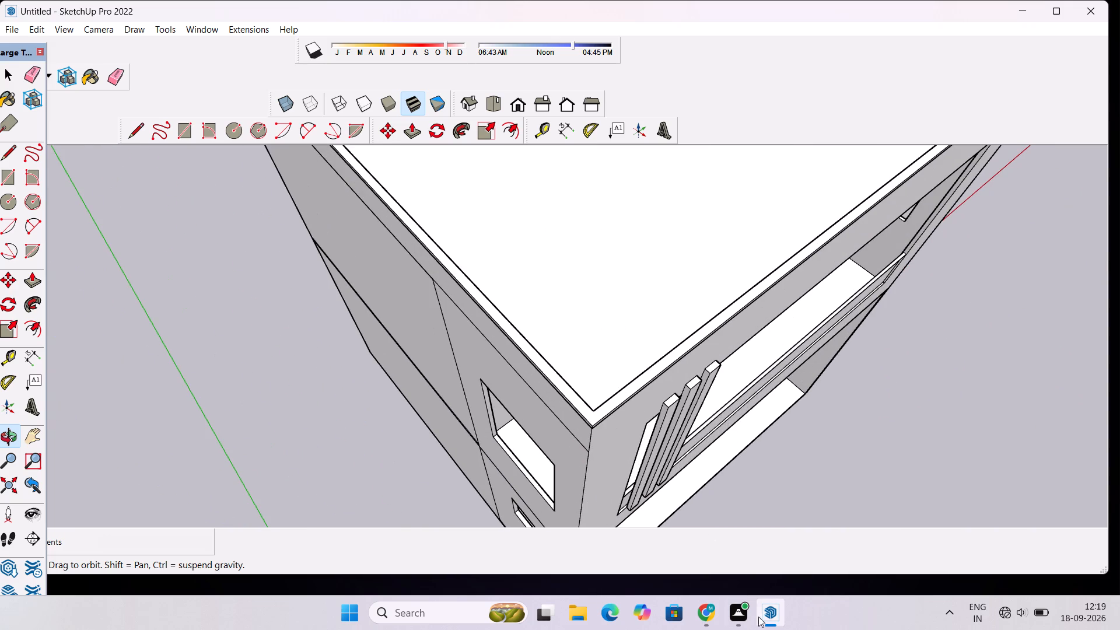